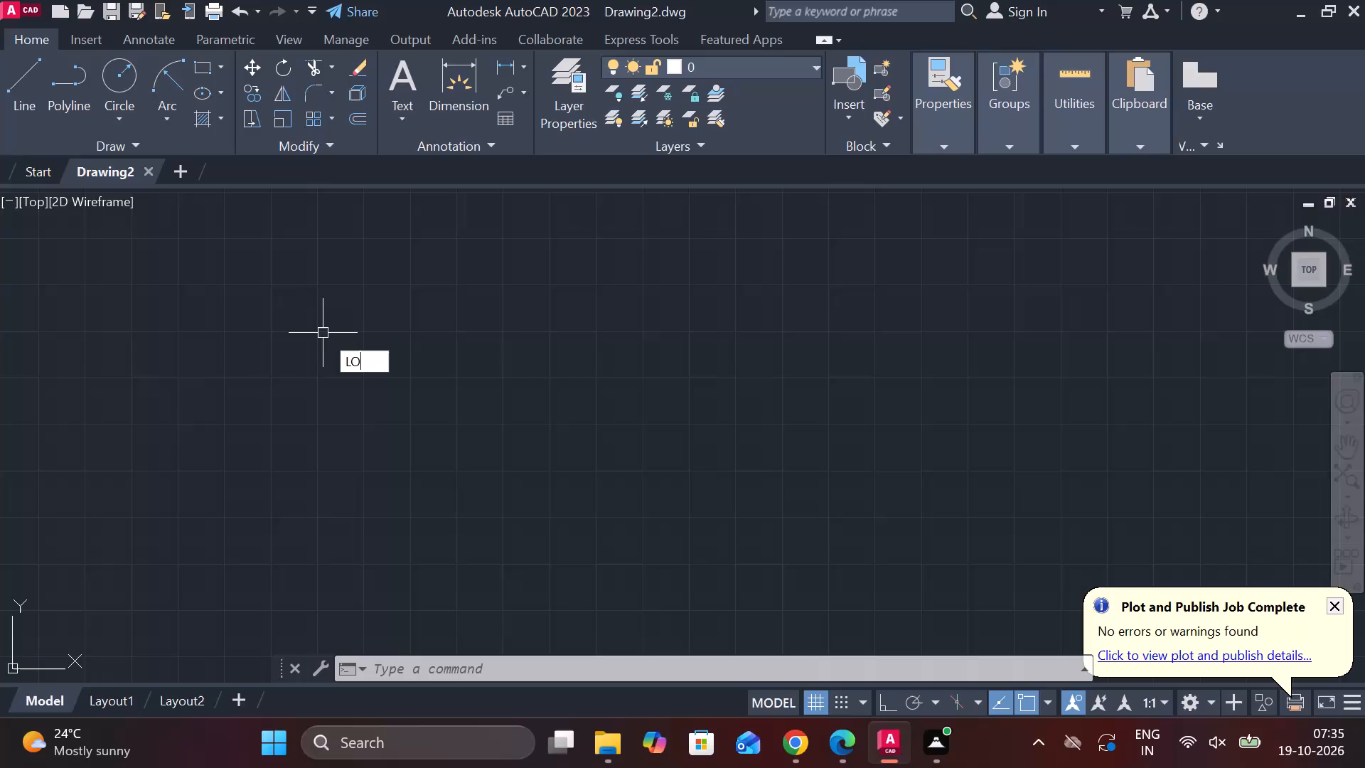
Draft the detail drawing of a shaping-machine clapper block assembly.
Set the model space limits with lower left corner 0,0 and upper right corner 297,210.
key("g")
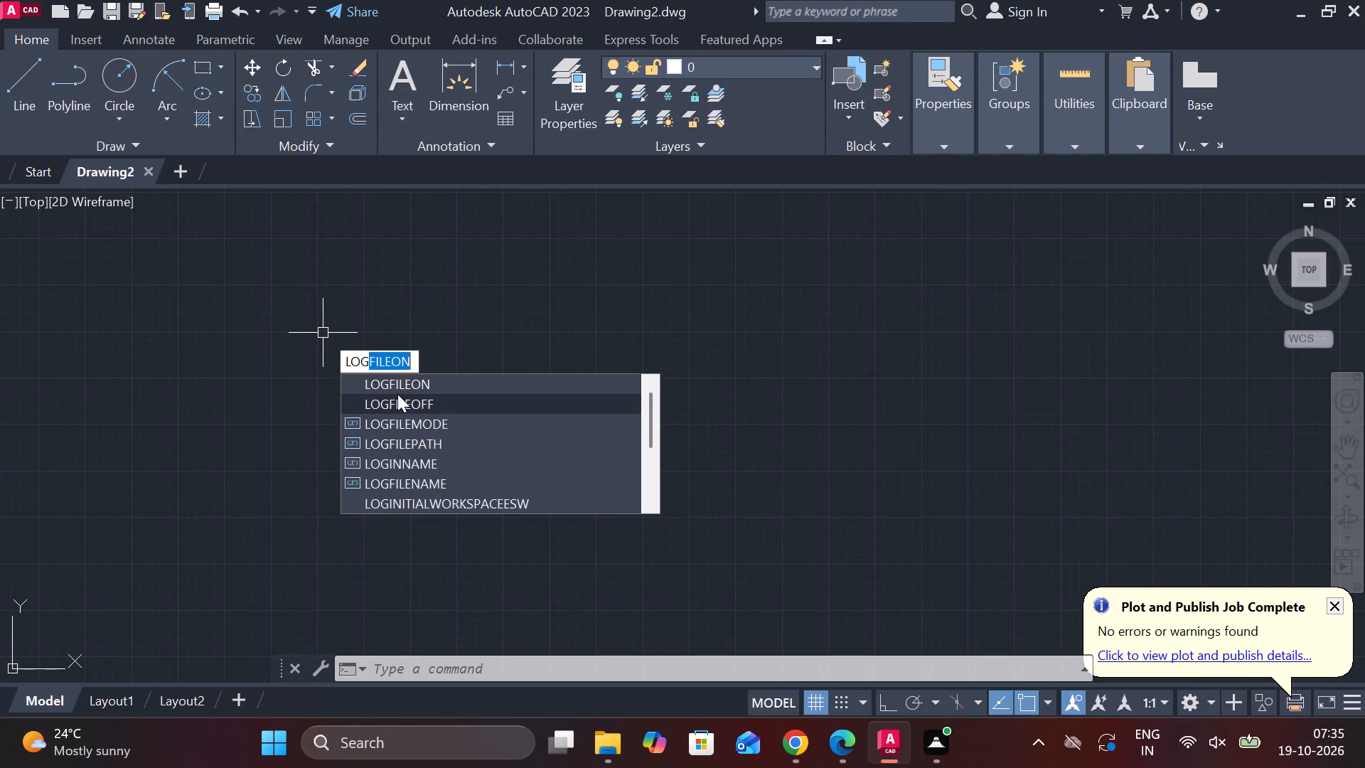
left_click(402, 388)
type("LIM")
left_click(466, 432)
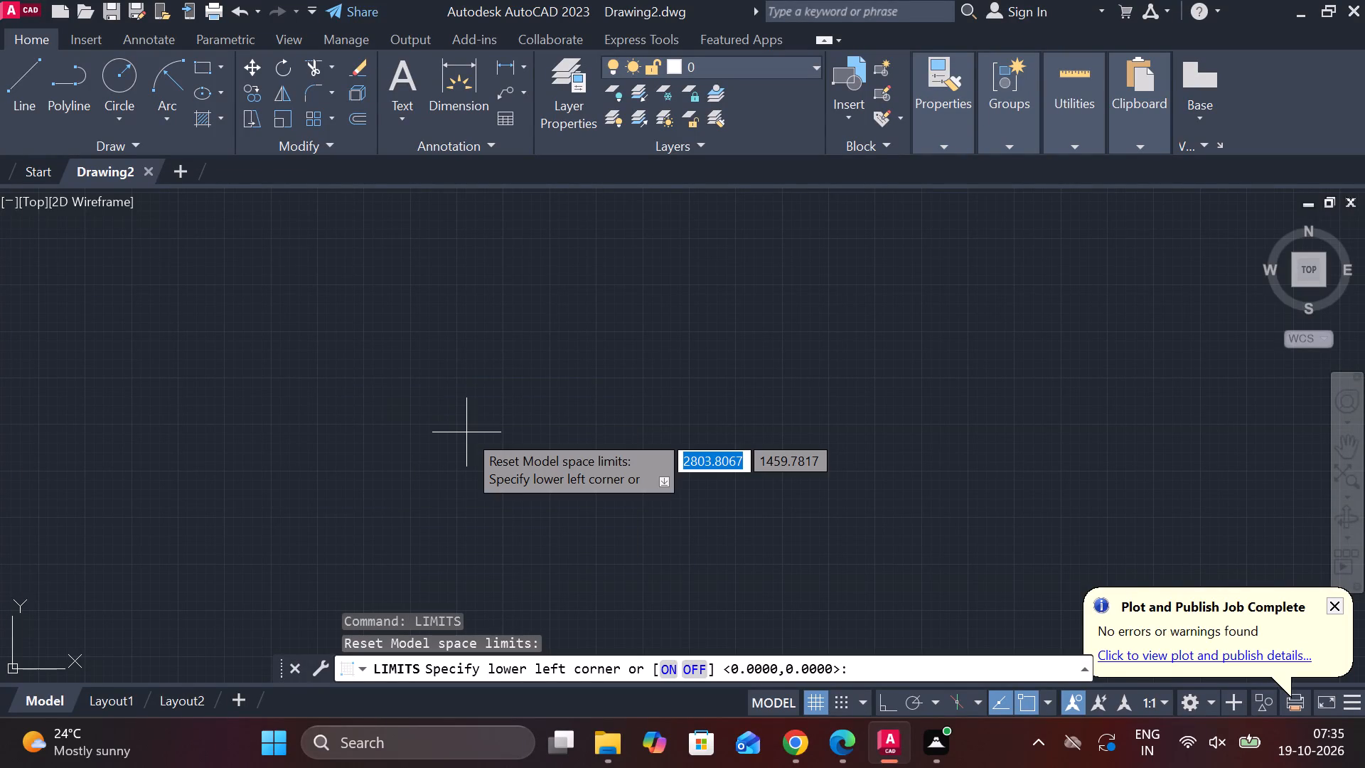
type("0,0")
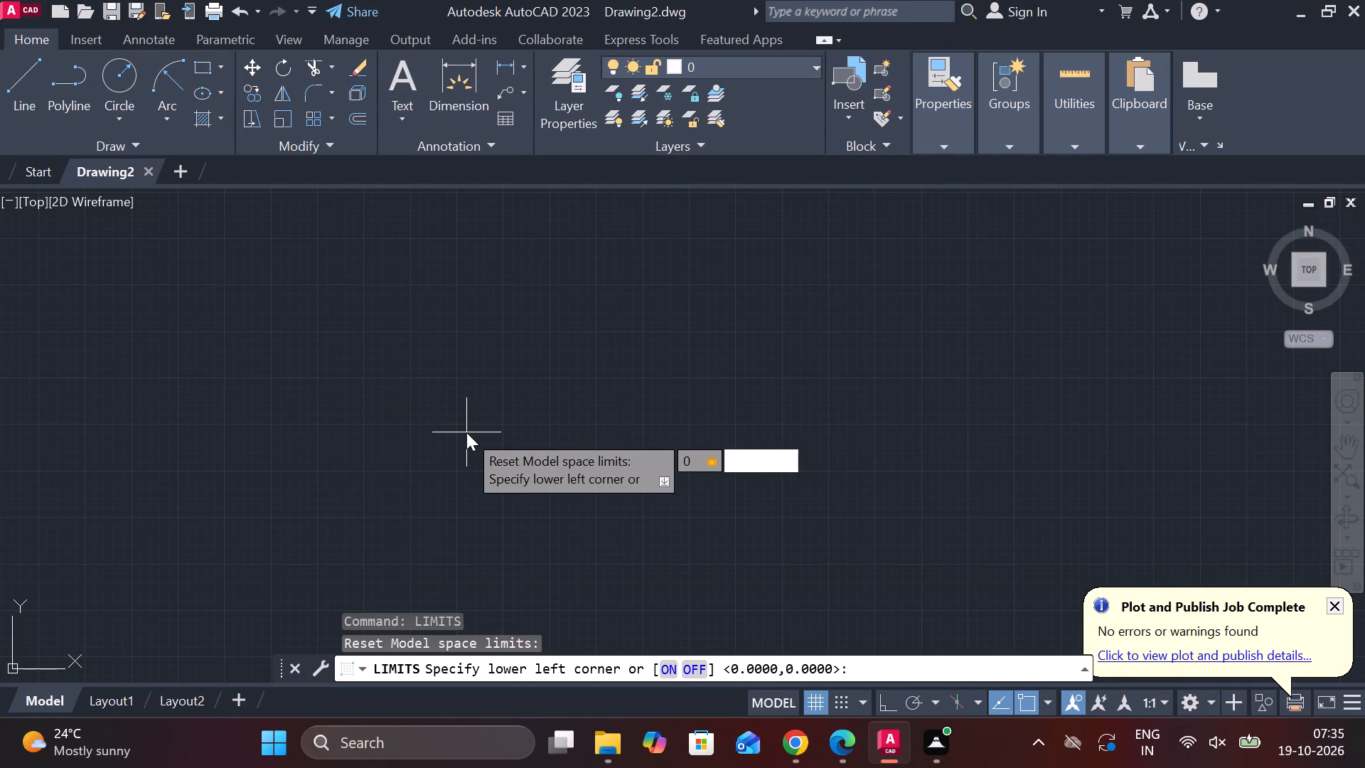
key("Return")
type("297,210")
key("Return")
Zoom the view to the drawing extents.
key("z")
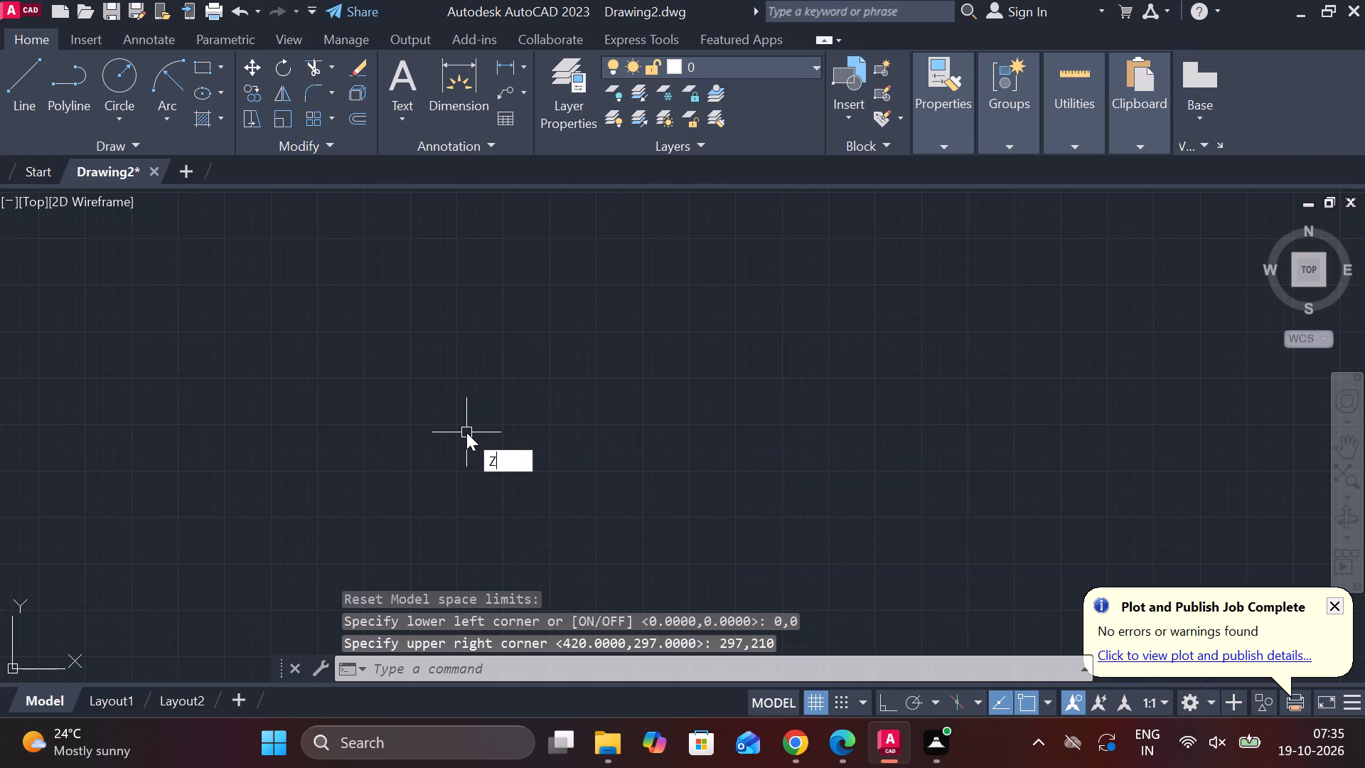
key("Return")
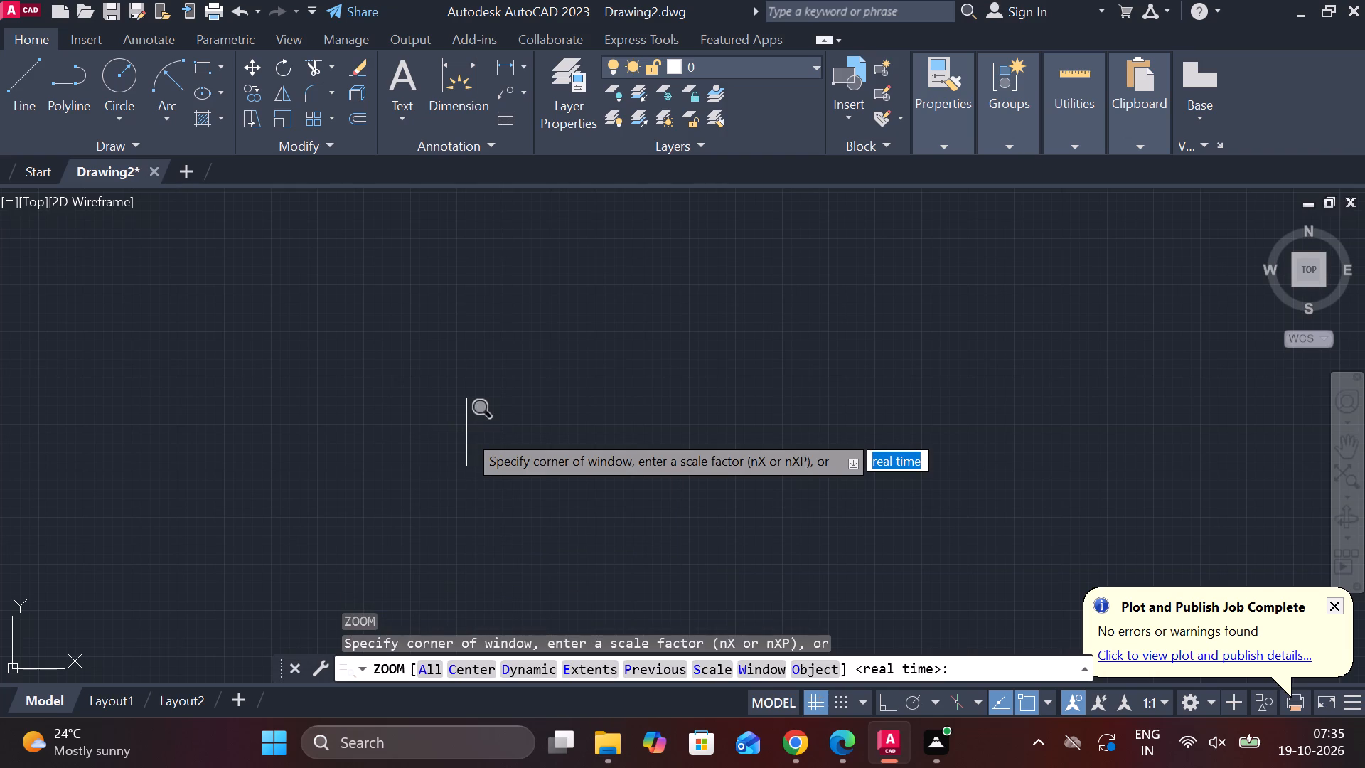
key("e")
key("space")
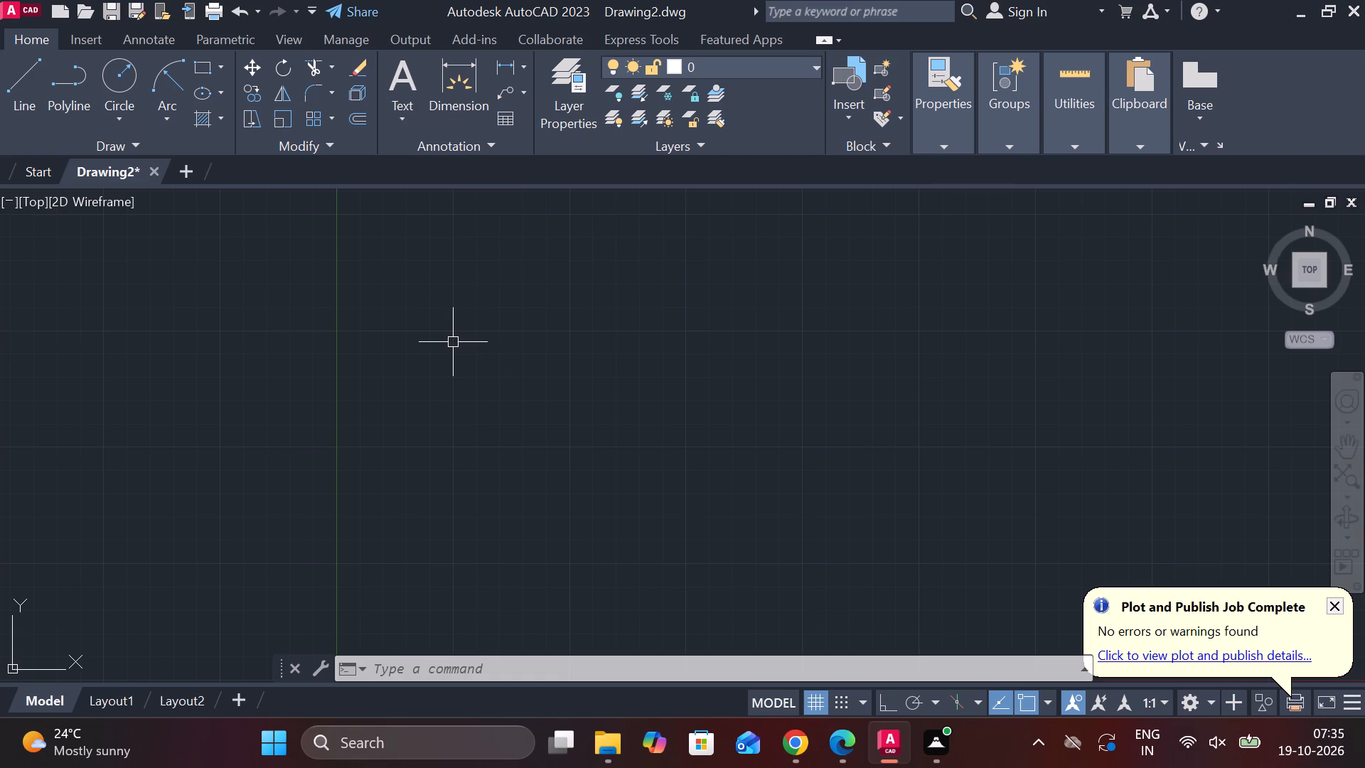
scroll(539, 352, "up", 1)
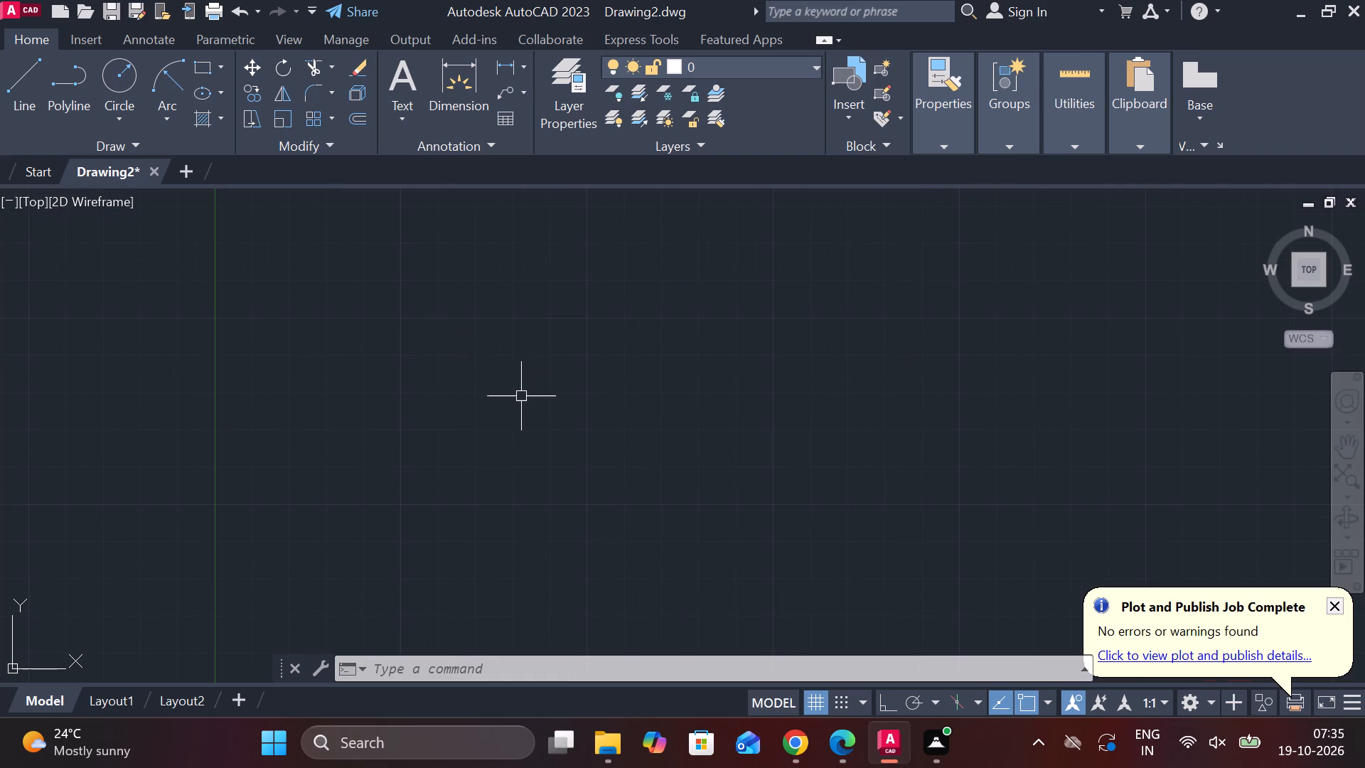
key("Escape")
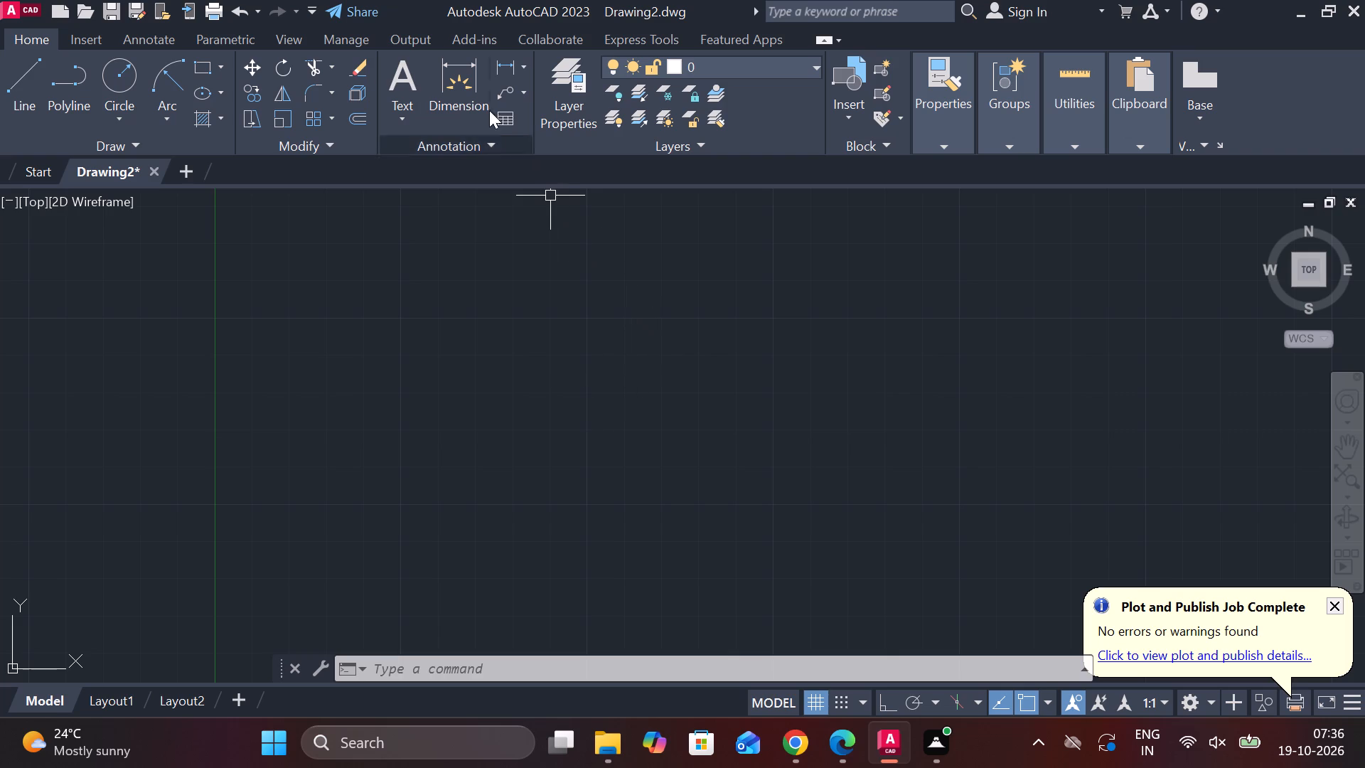
With polar tracking on, draw a closed upright rectangle from lines, 18 wide and 141 high.
left_click(28, 70)
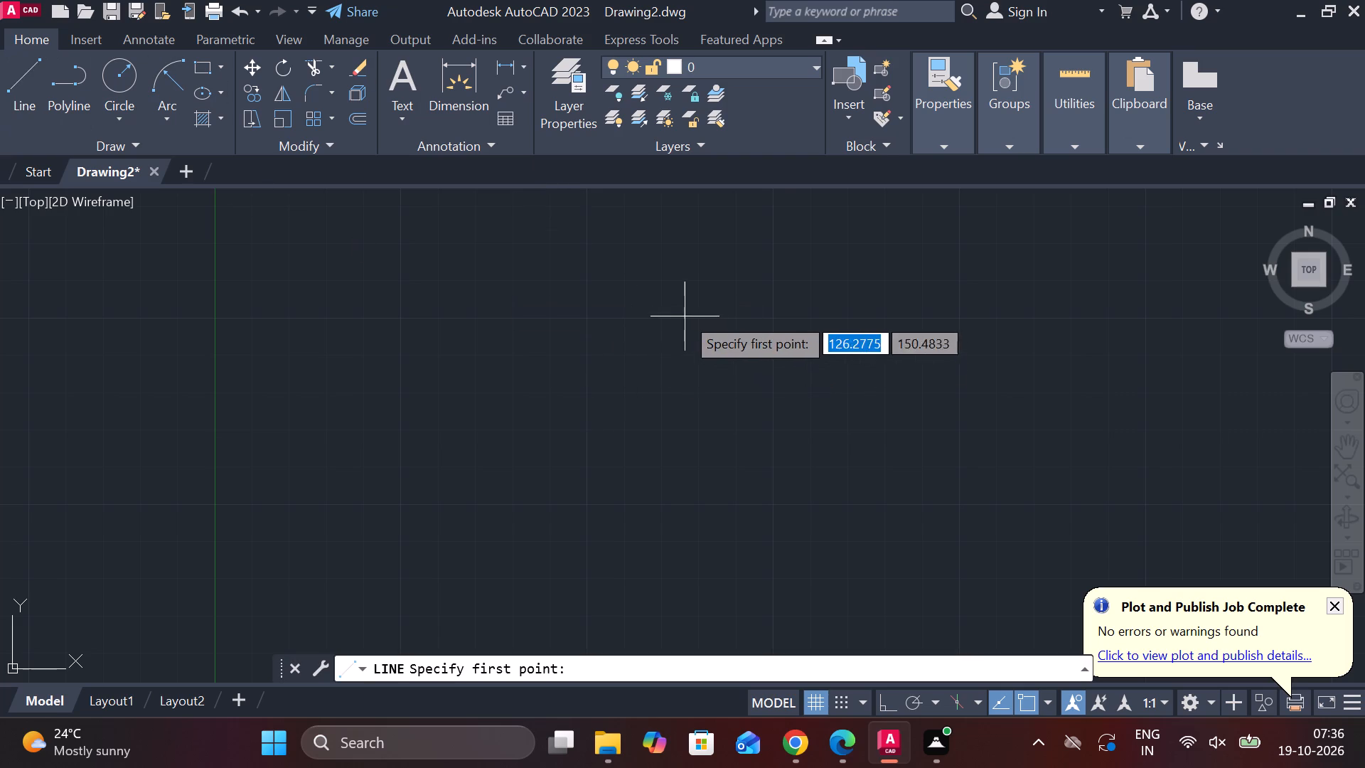
left_click(660, 250)
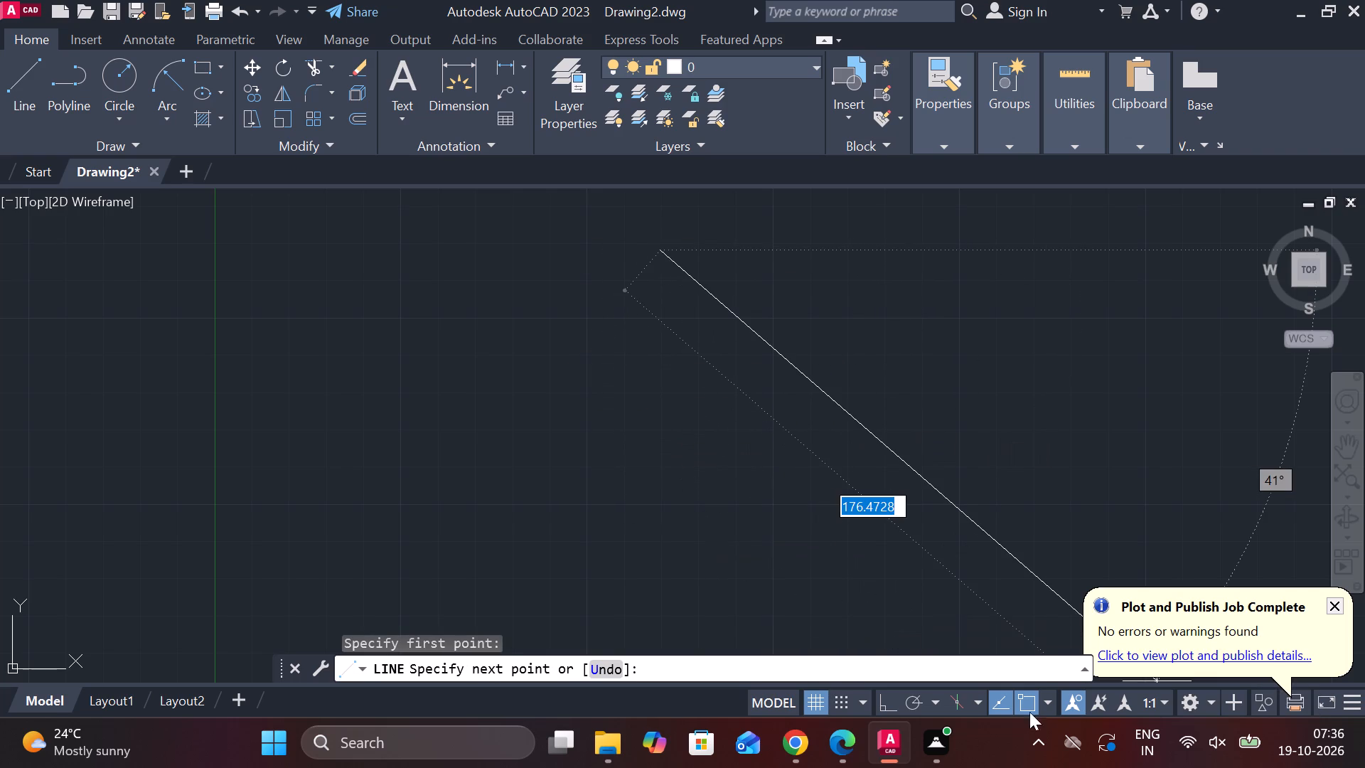
left_click(905, 700)
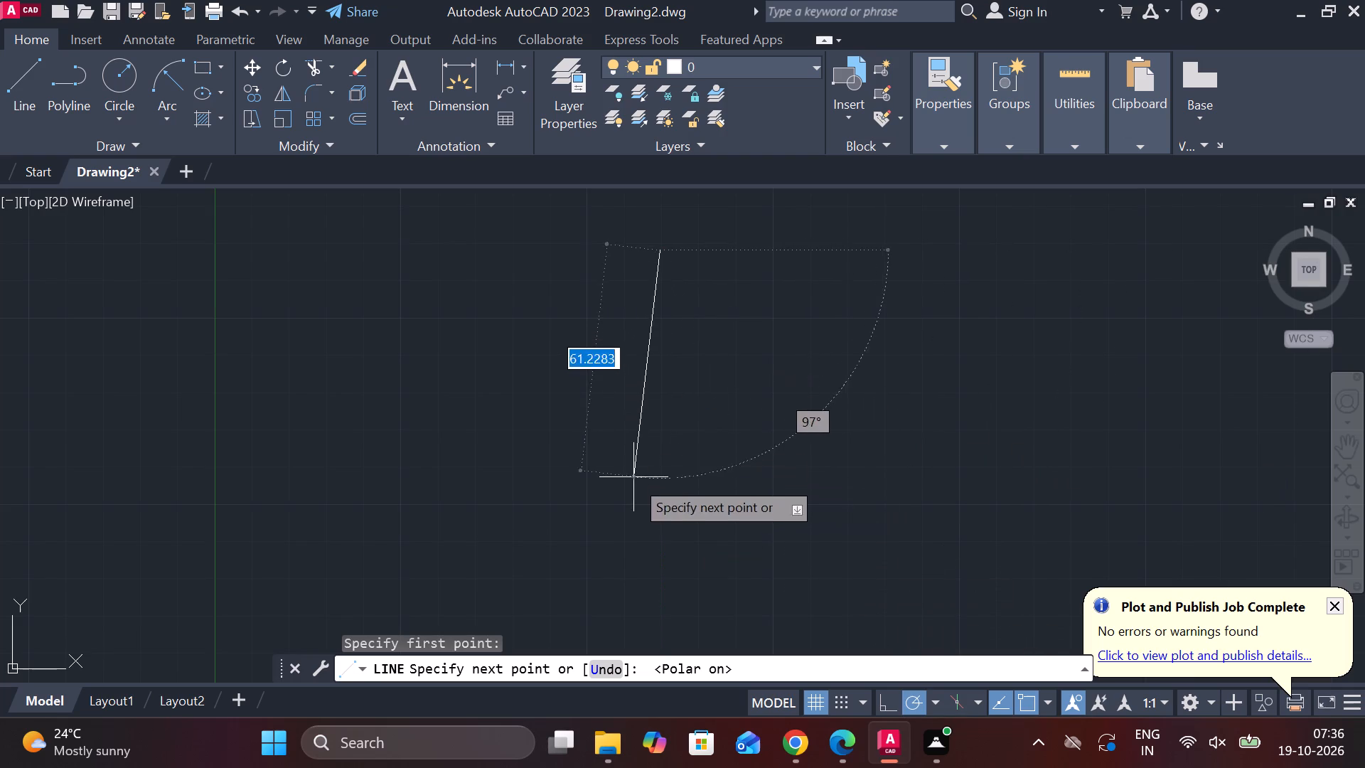
type("141")
key("space")
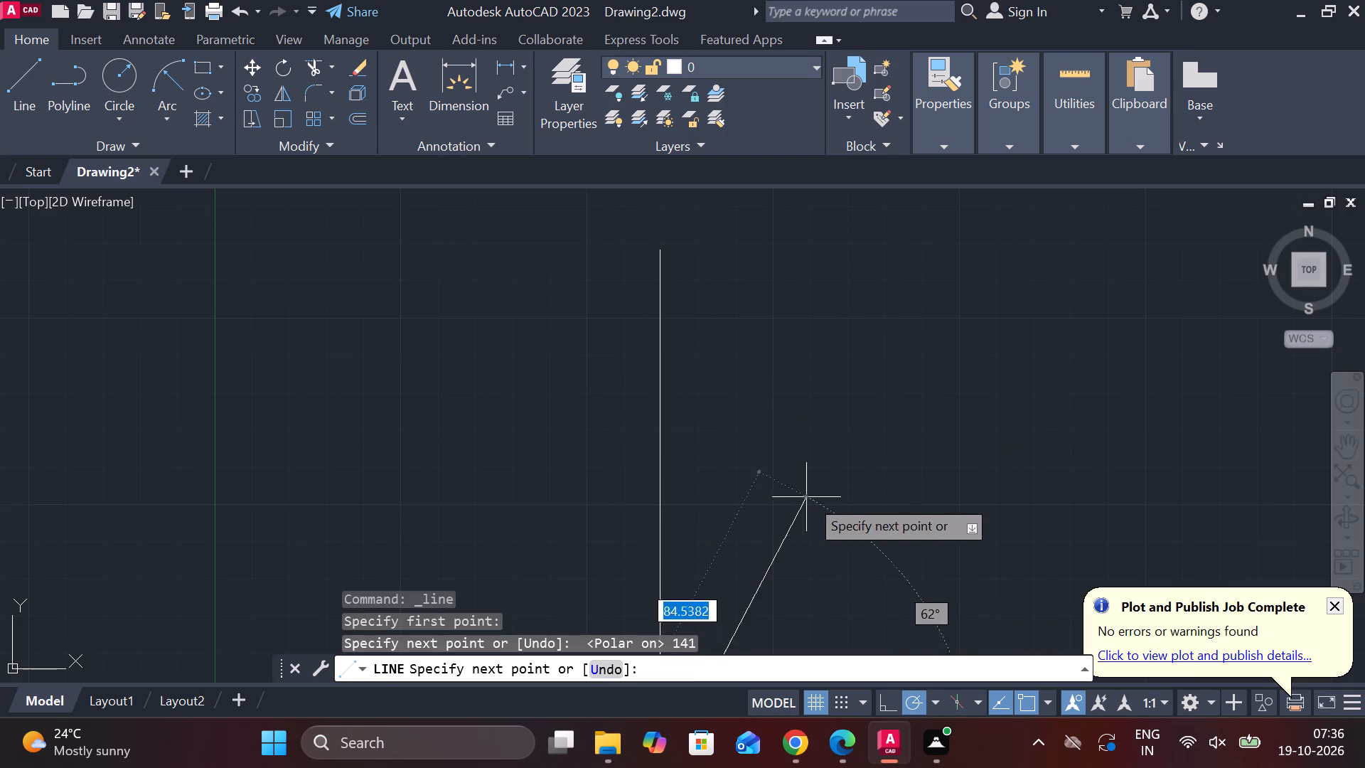
middle_click_drag(820, 486, 776, 207)
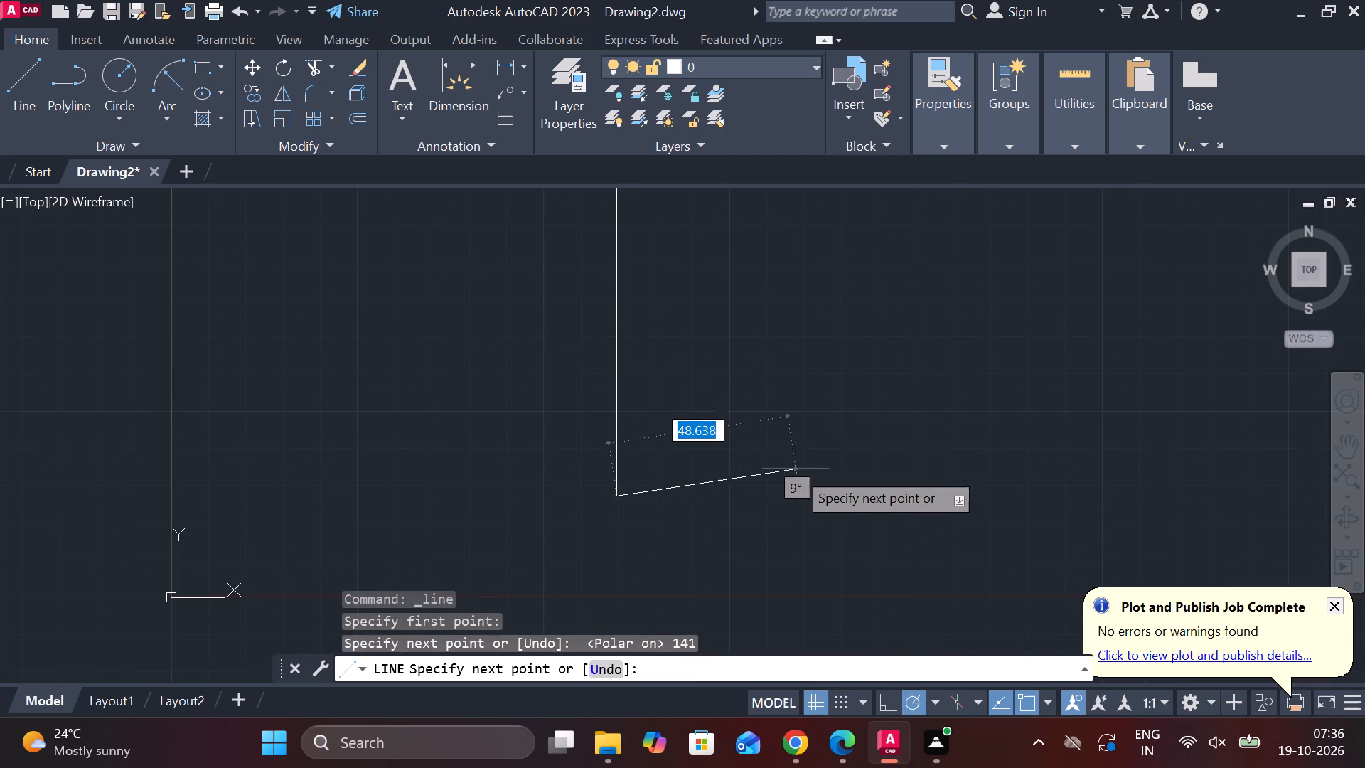
type("18")
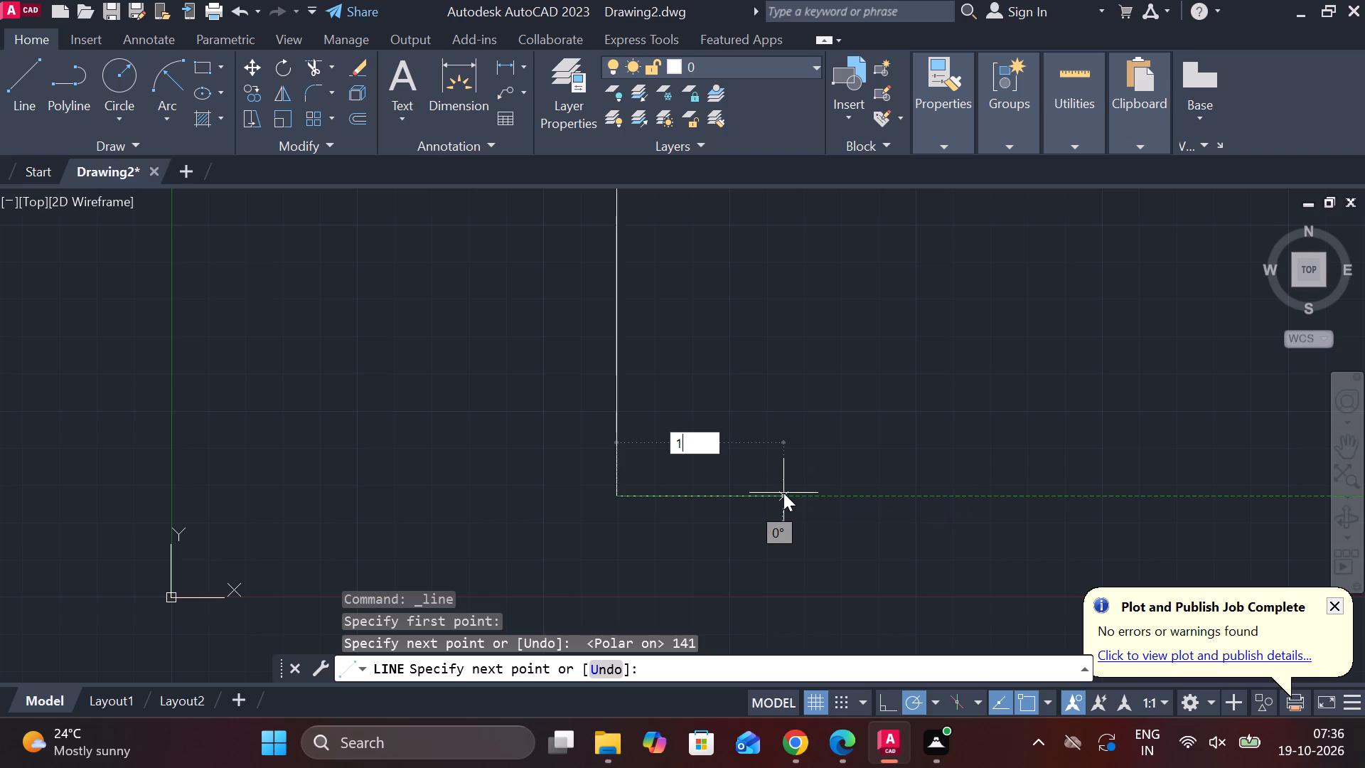
key("Return")
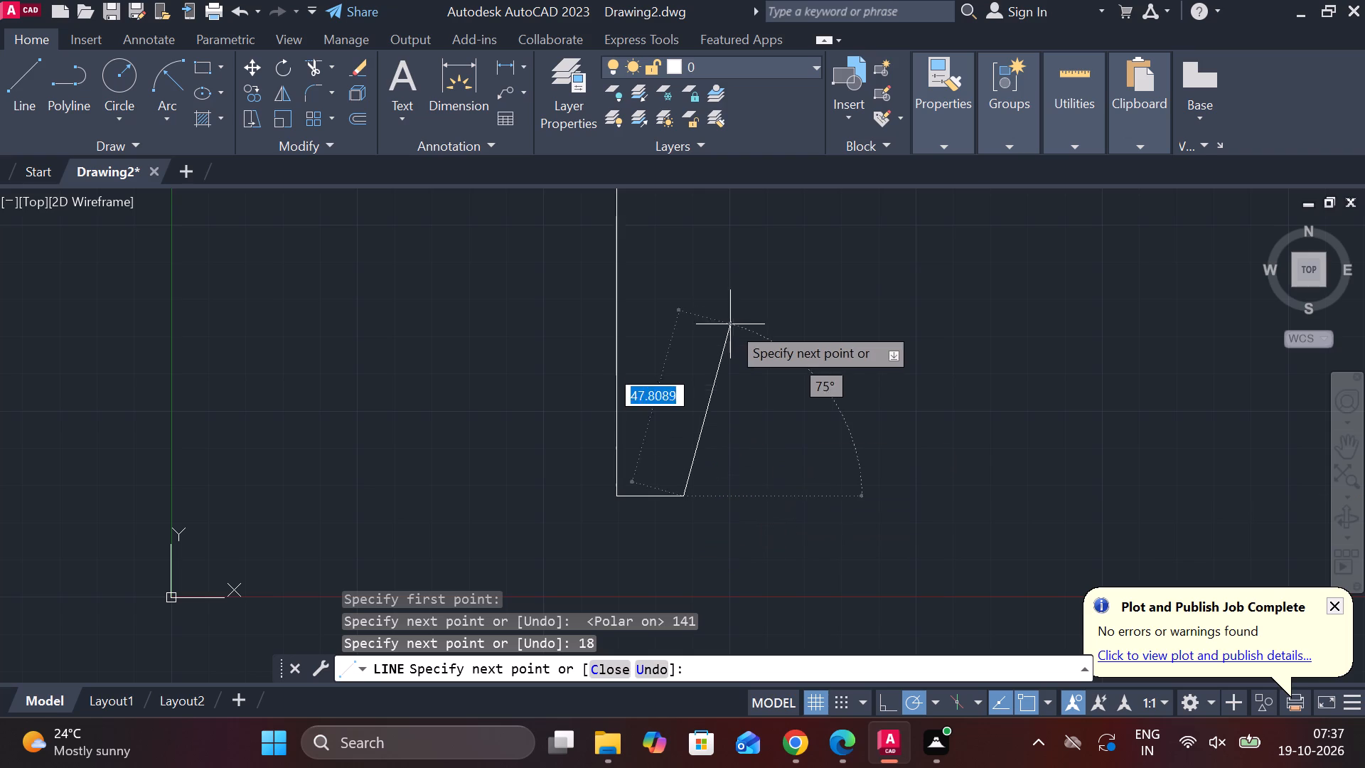
middle_click_drag(692, 259, 688, 407)
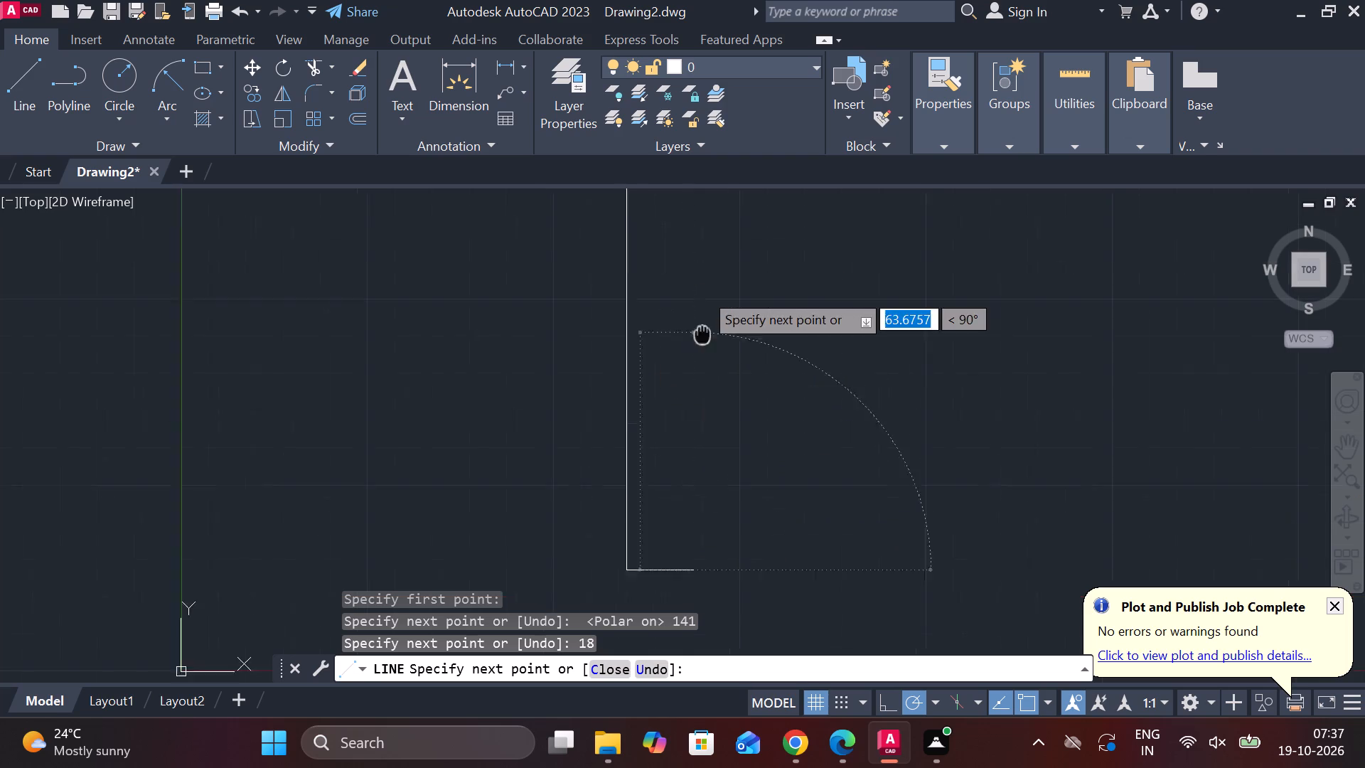
middle_click_drag(688, 407, 652, 600)
key("1")
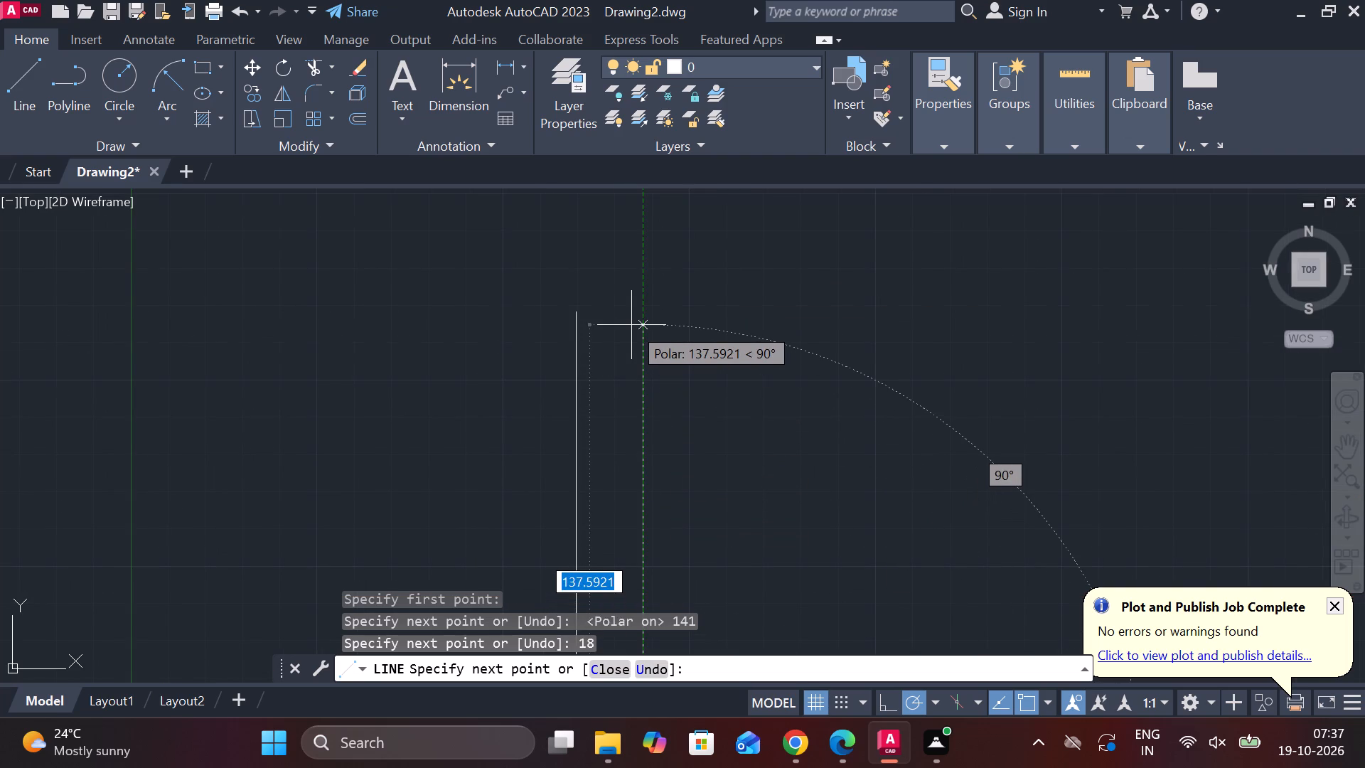
type("41")
key("space")
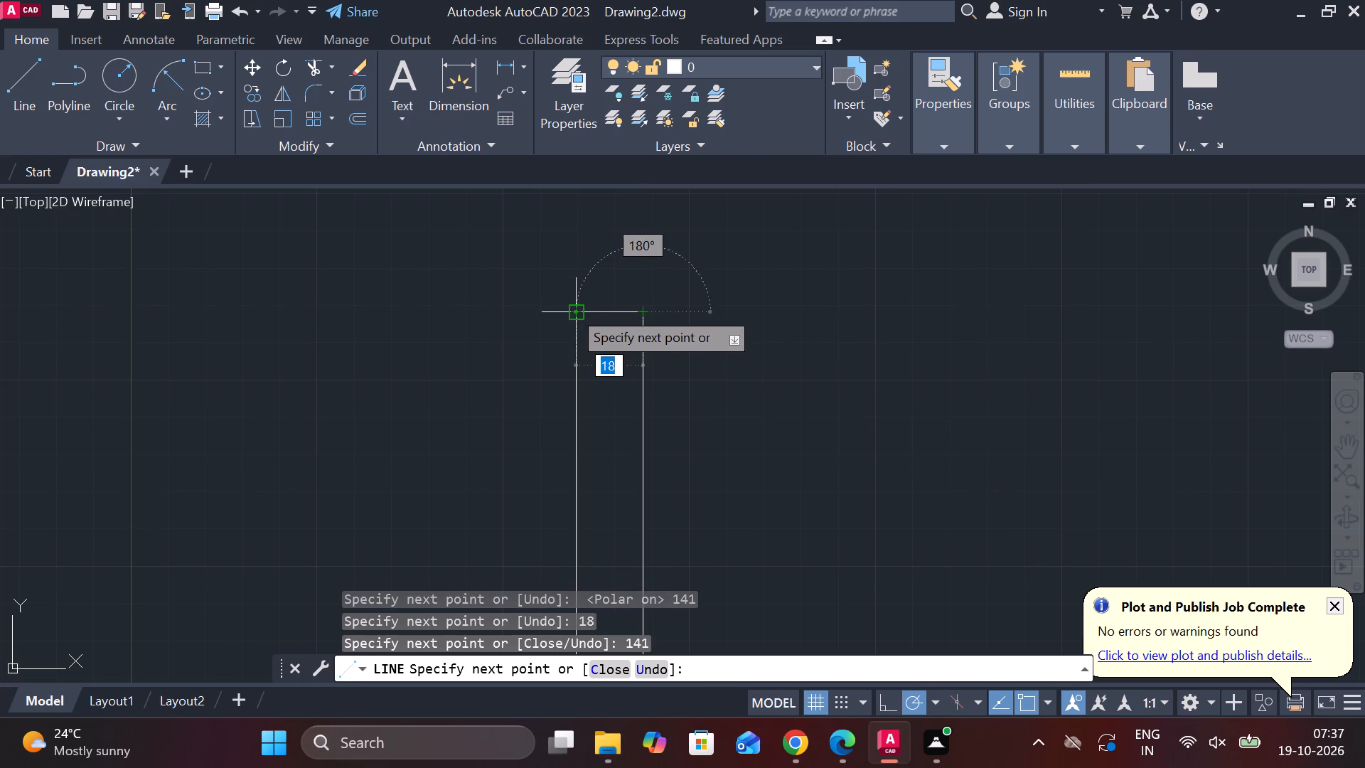
left_click(571, 310)
key("Escape")
Offset the rectangle's bottom edge upward by 31.
scroll(773, 425, "down", 2)
middle_click_drag(780, 443, 773, 291)
scroll(639, 554, "up", 2)
middle_click_drag(781, 419, 676, 659)
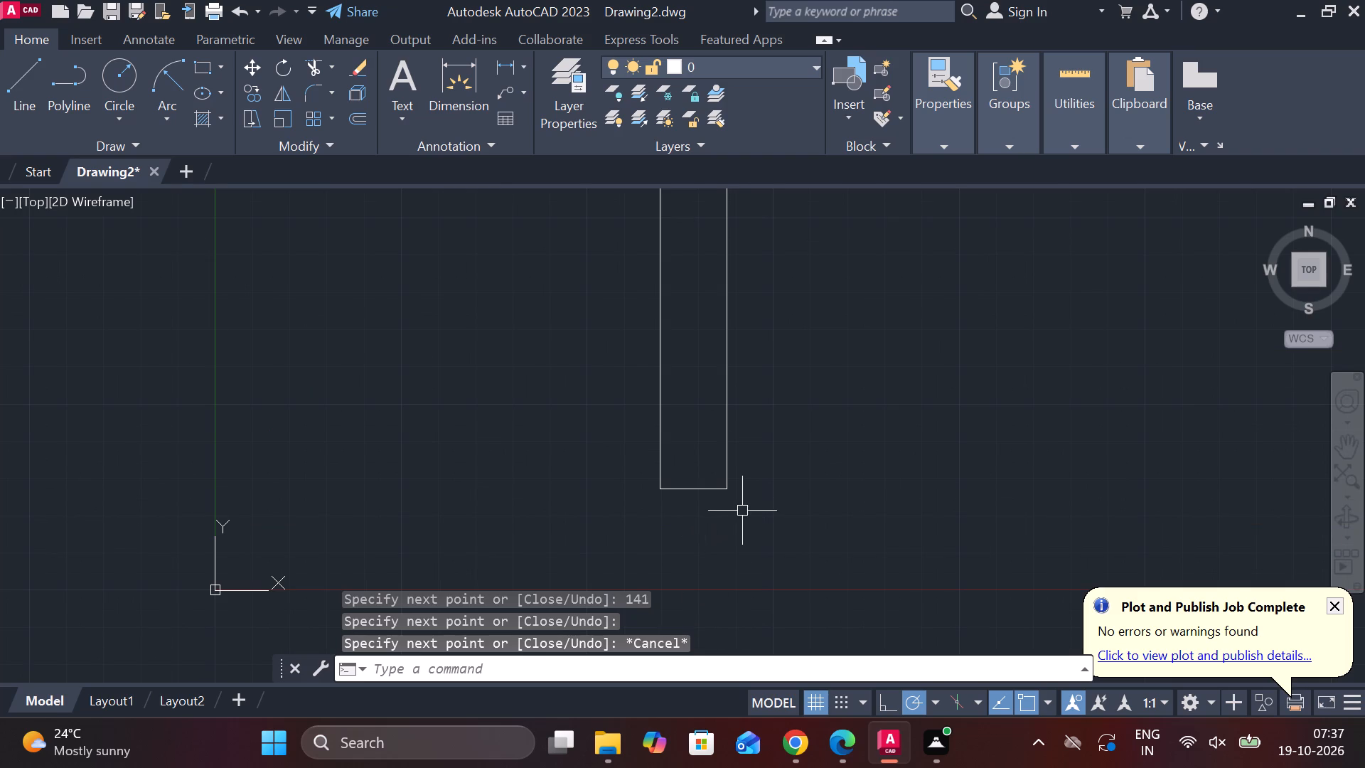
left_click(695, 489)
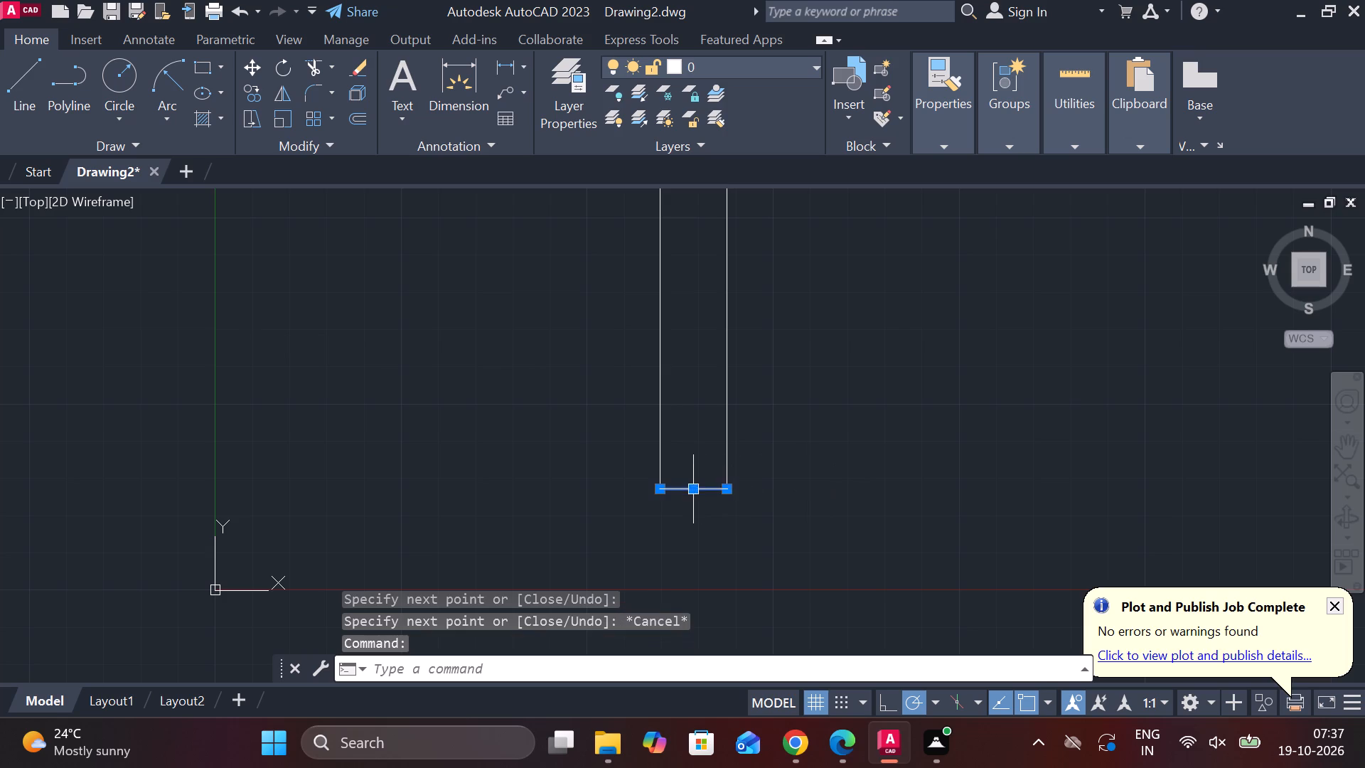
key("o")
key("Return")
key("Return")
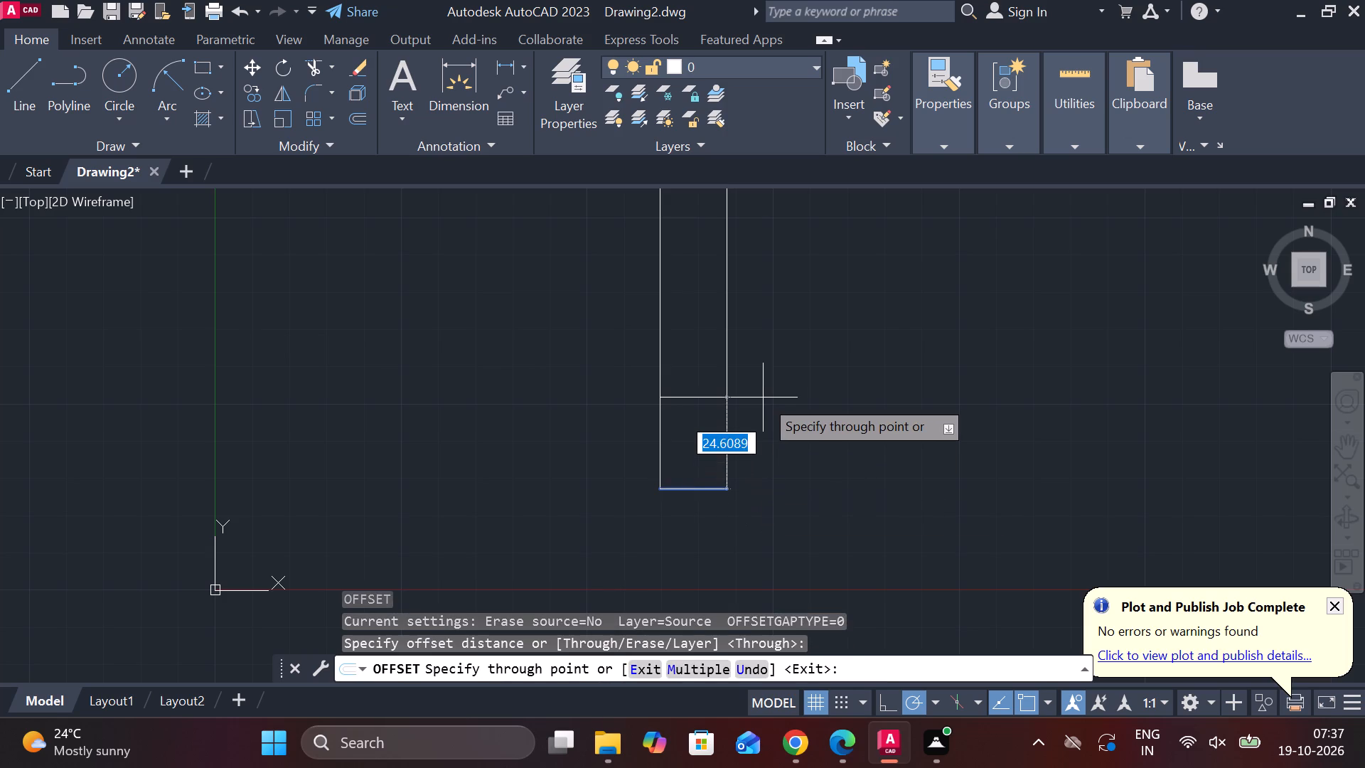
type("31")
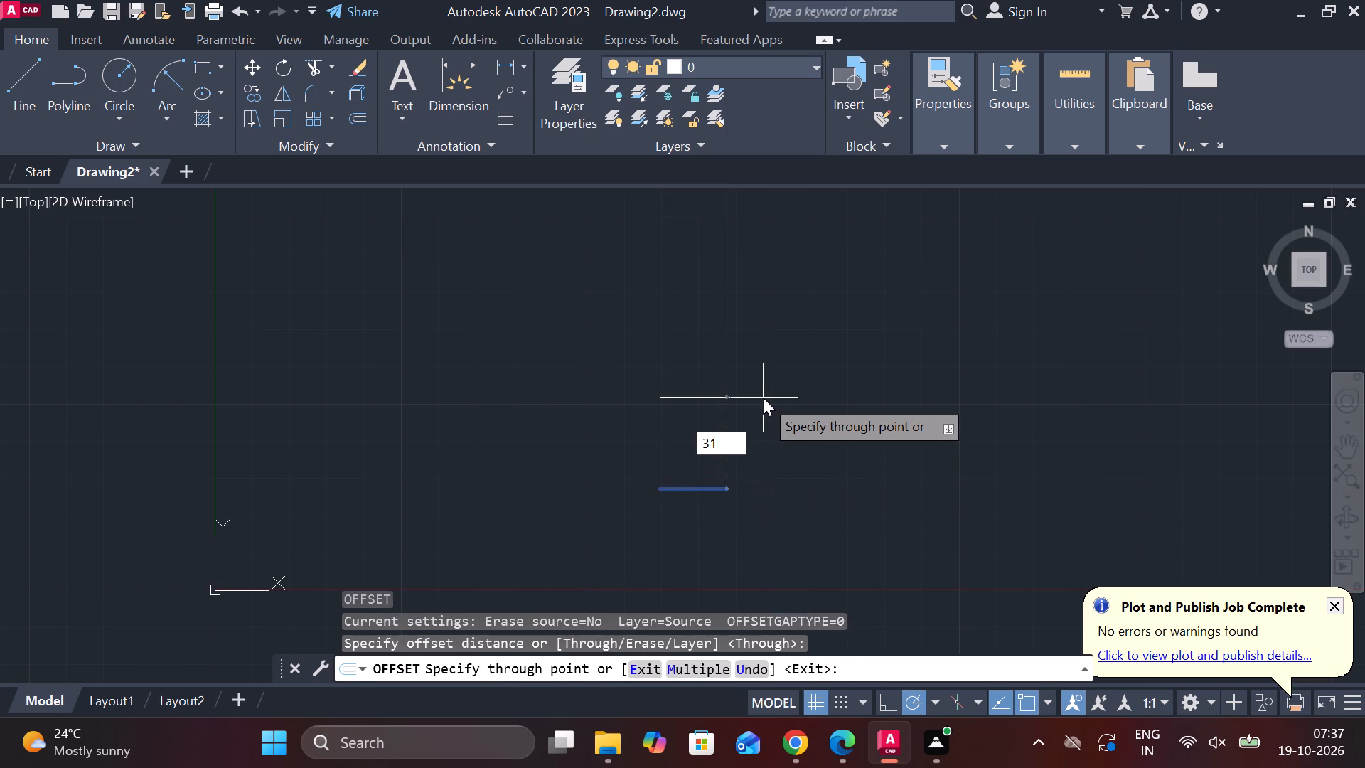
key("space")
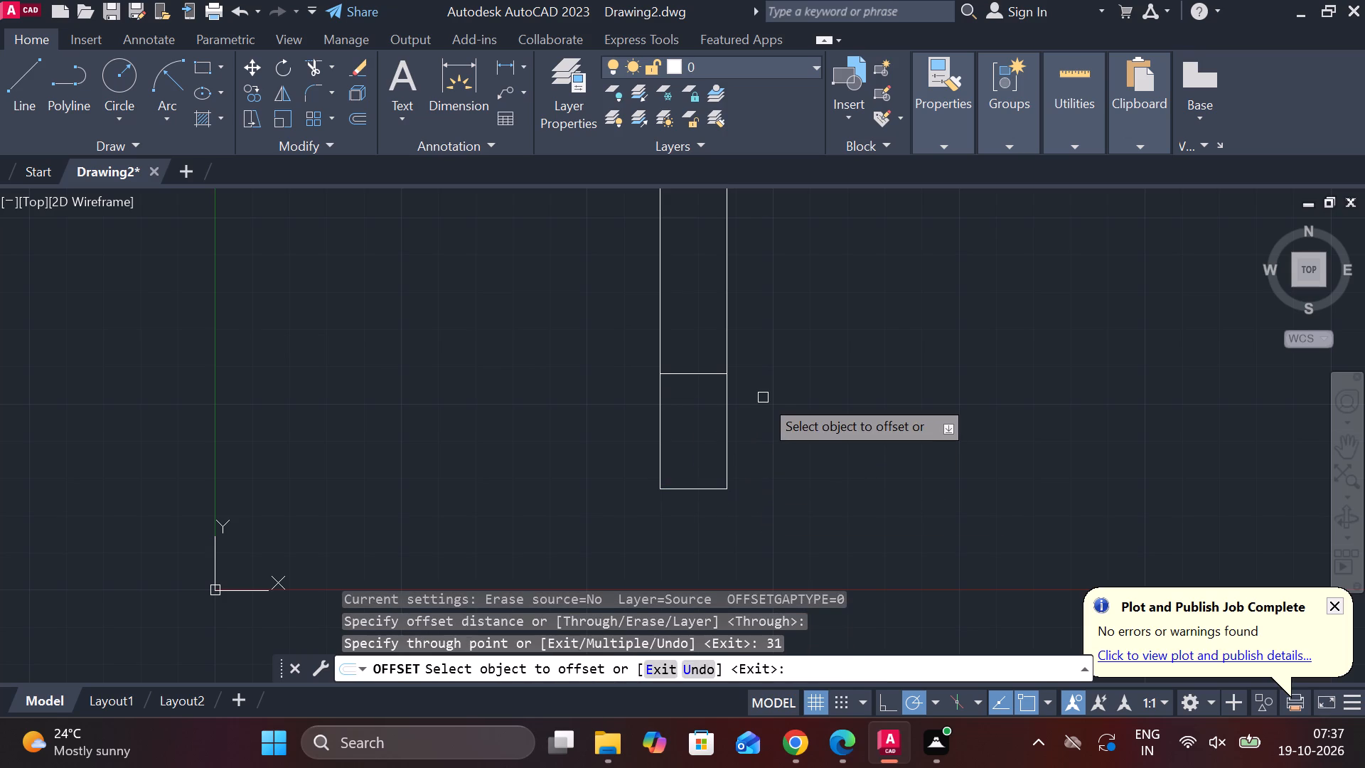
key("Escape")
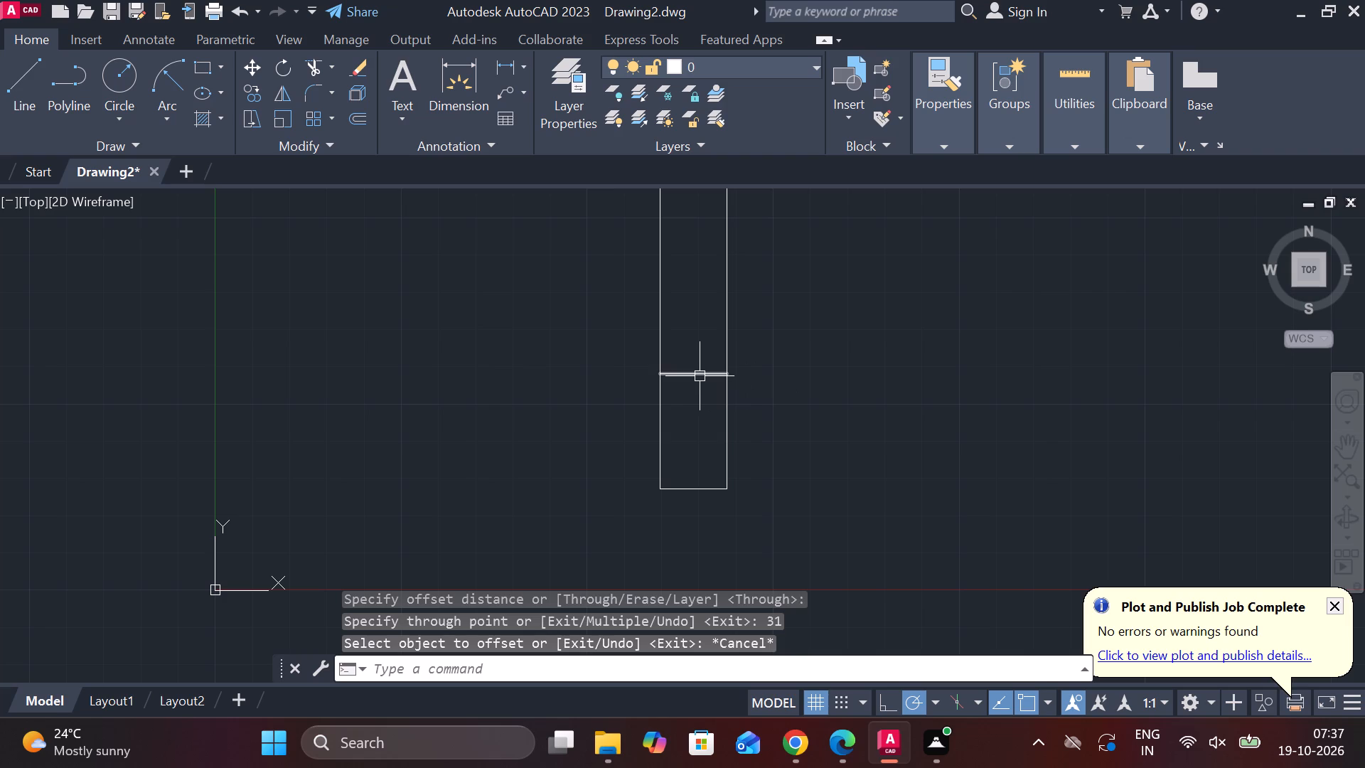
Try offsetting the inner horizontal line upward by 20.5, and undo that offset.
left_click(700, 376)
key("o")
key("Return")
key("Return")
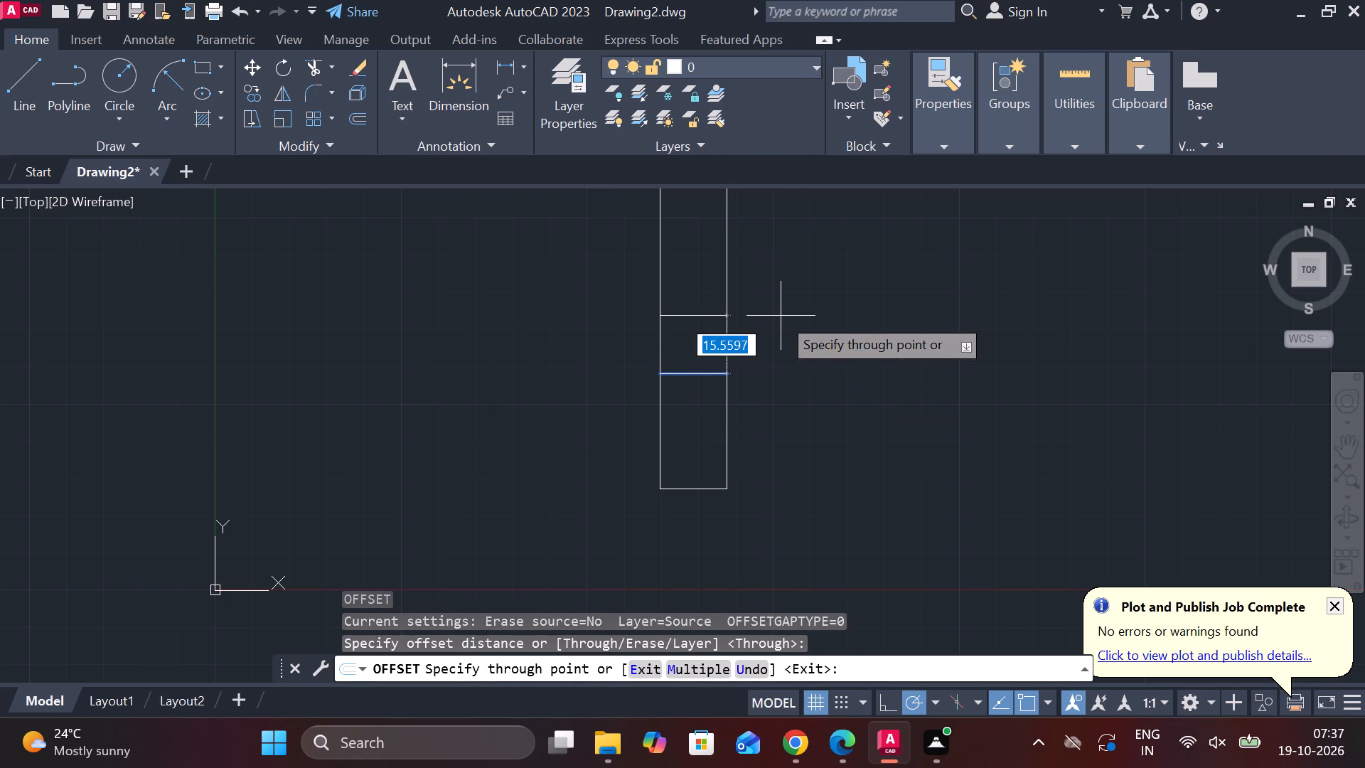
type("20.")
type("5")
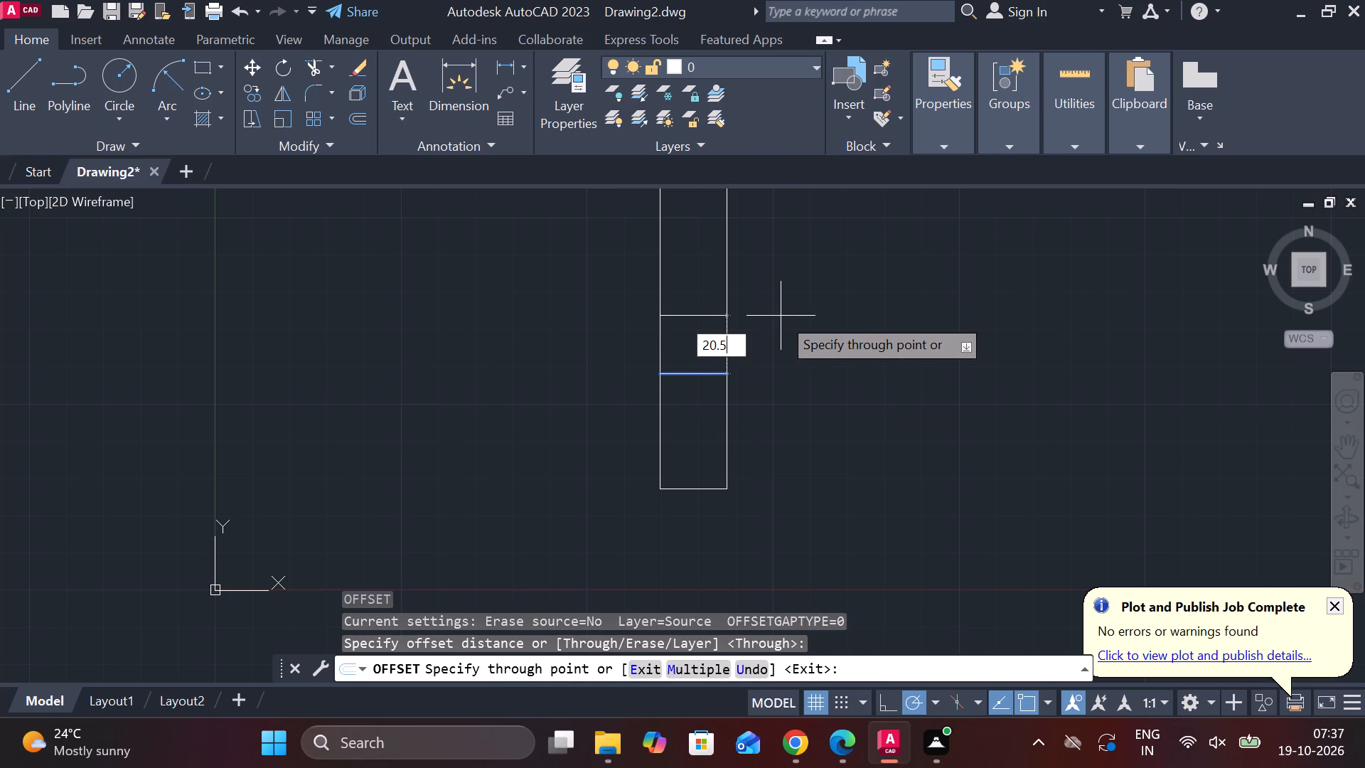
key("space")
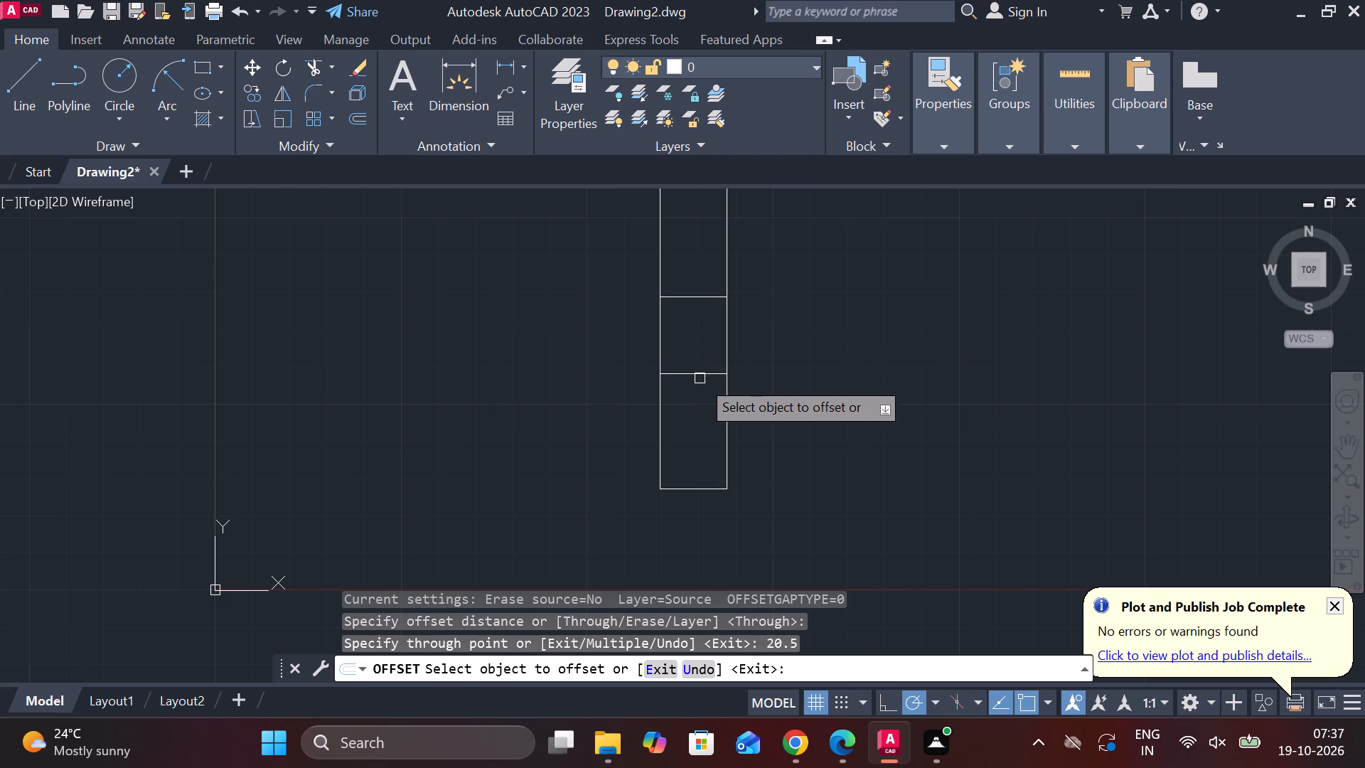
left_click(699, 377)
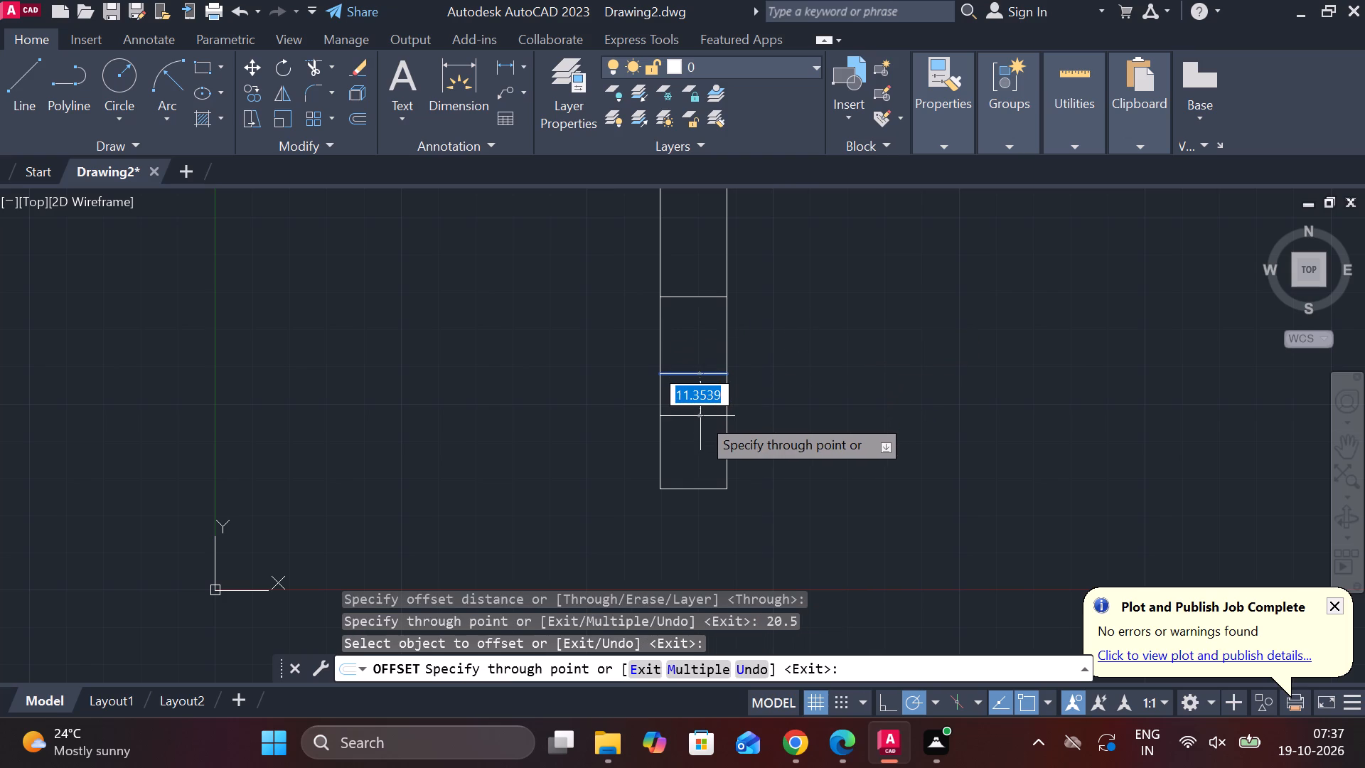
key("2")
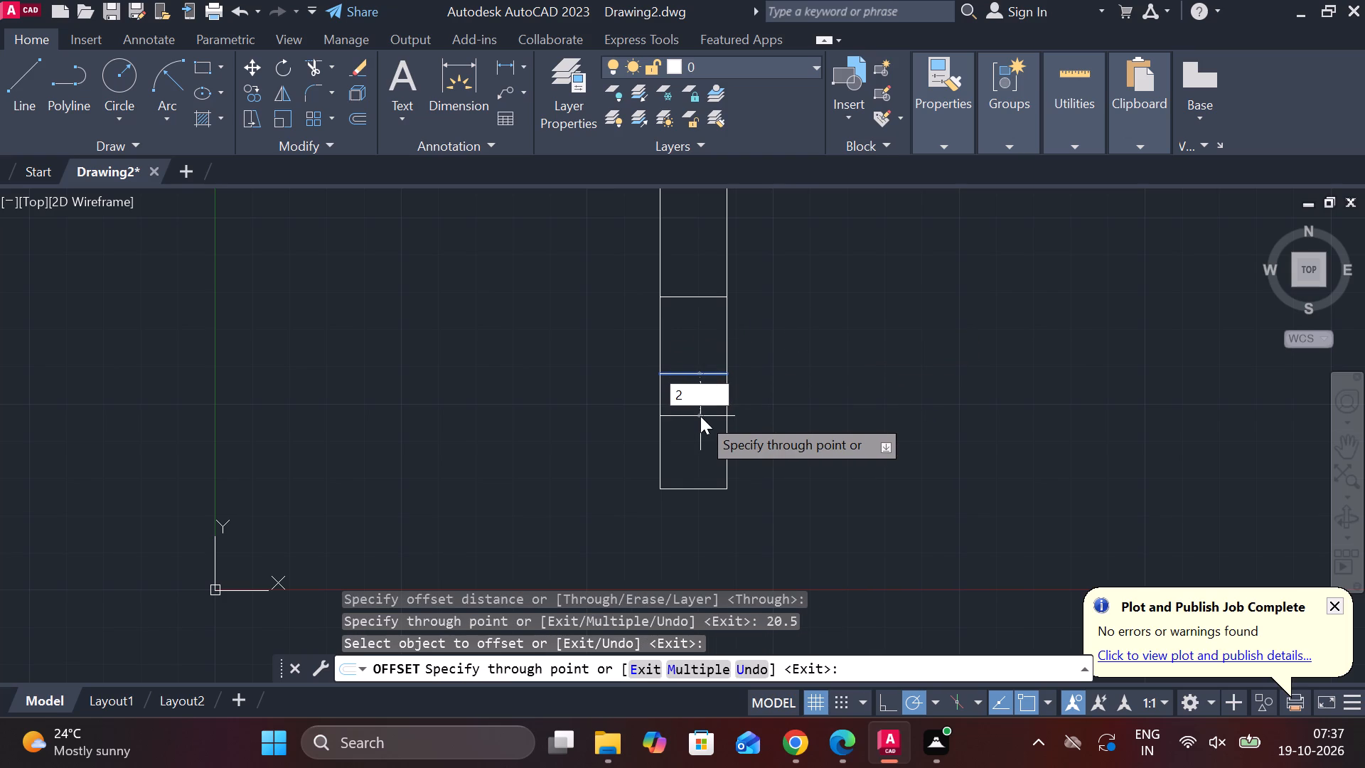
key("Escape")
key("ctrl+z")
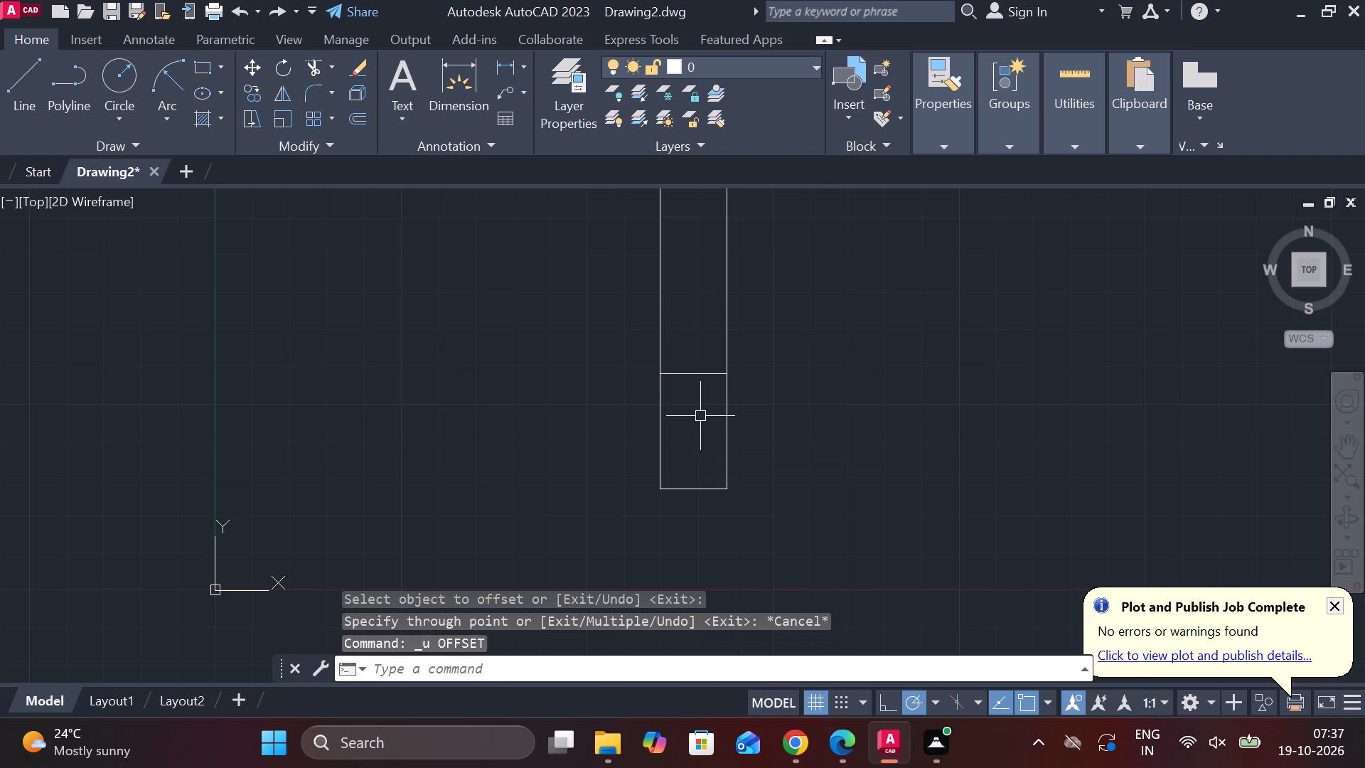
Offset the inner horizontal line upward by 10.5.
left_click(702, 373)
key("p")
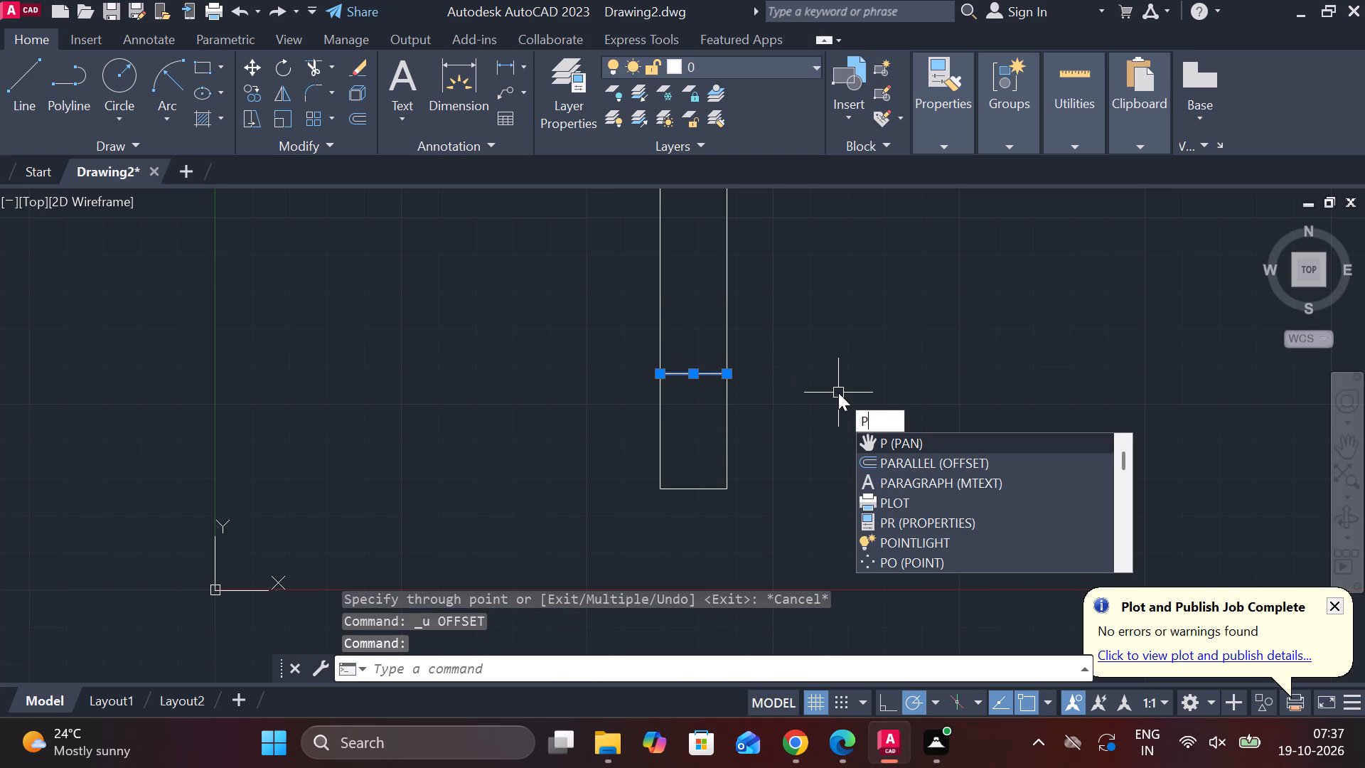
key("BackSpace")
key("o")
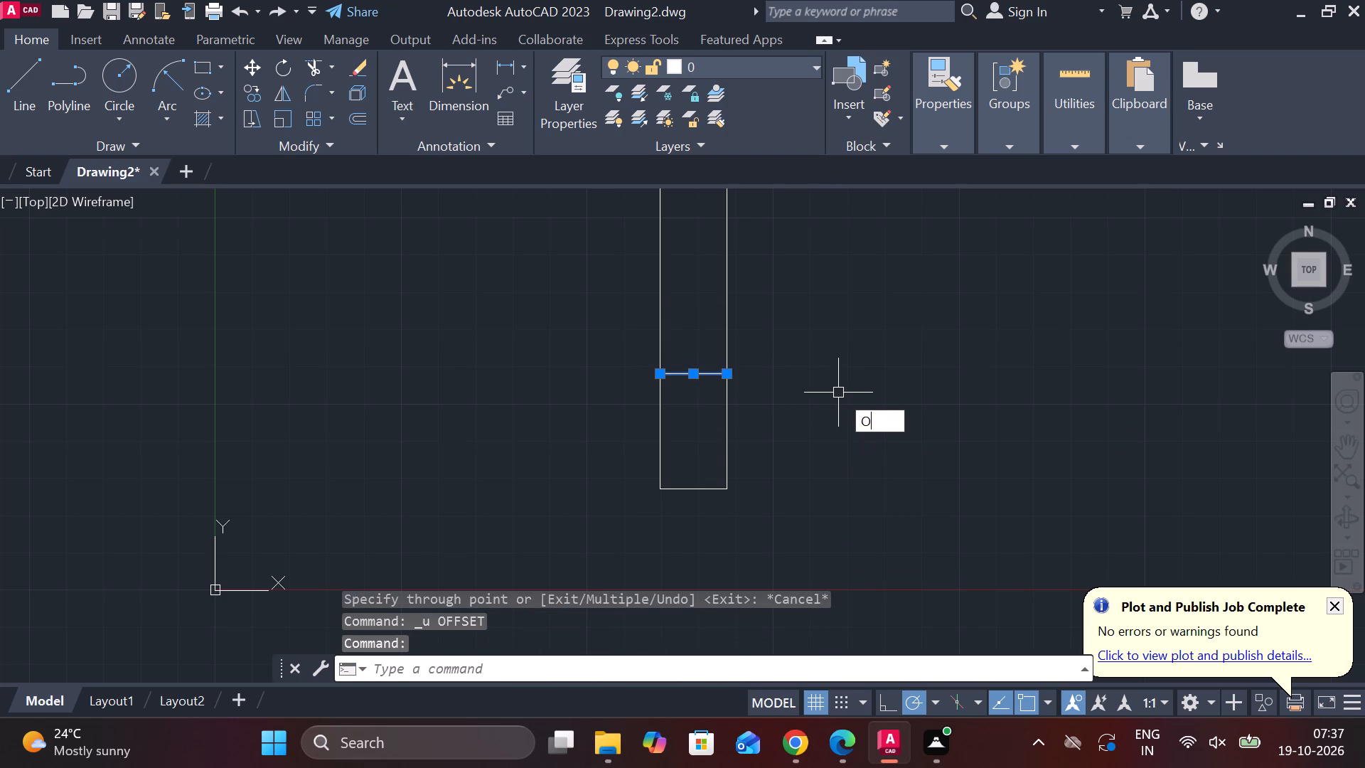
key("Return")
key("Return")
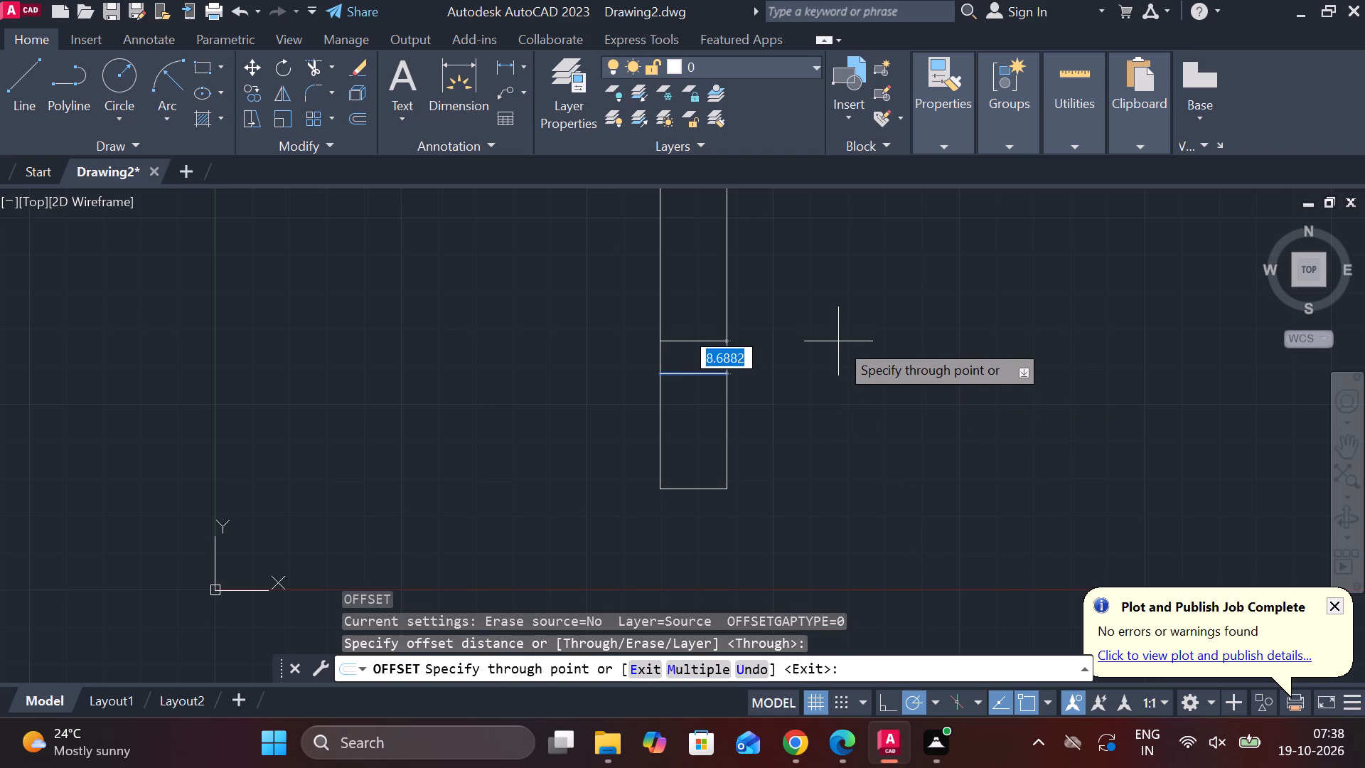
type("10.")
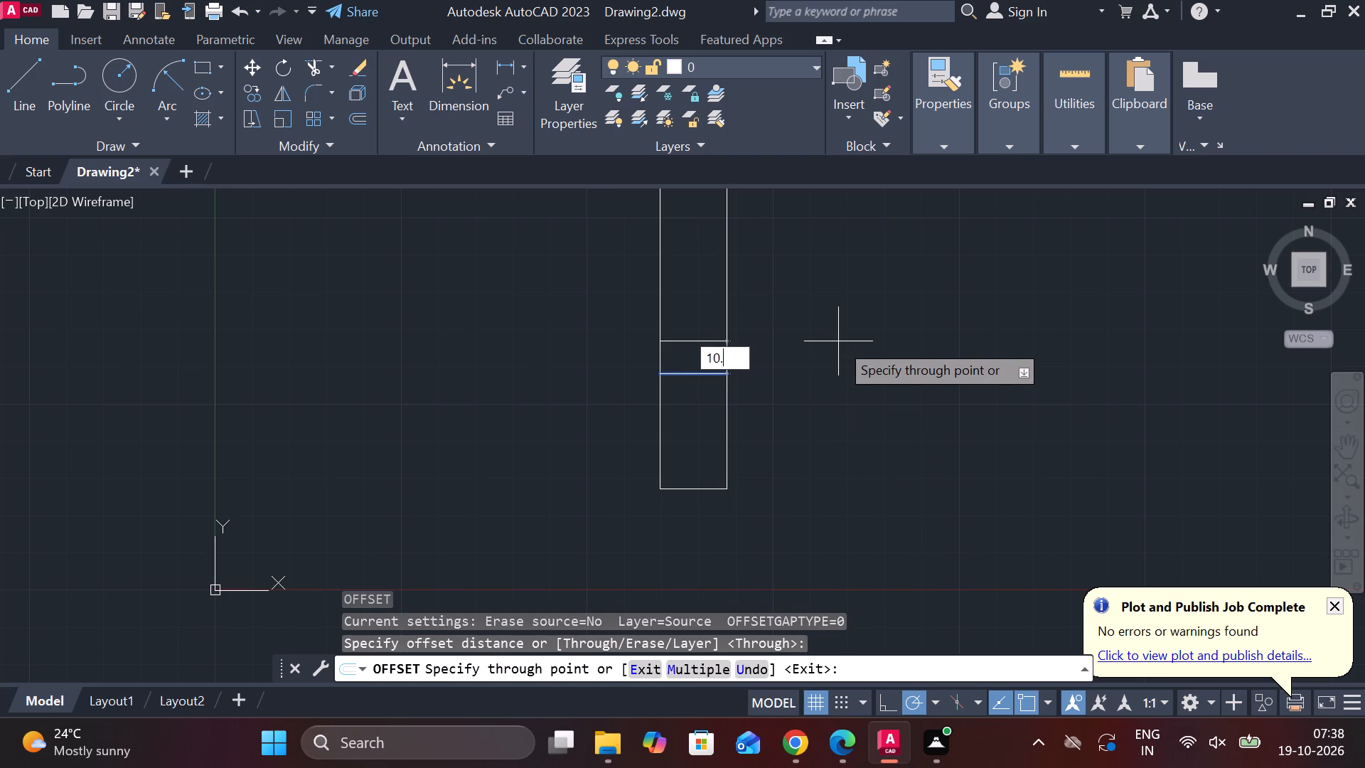
key("5")
key("Return")
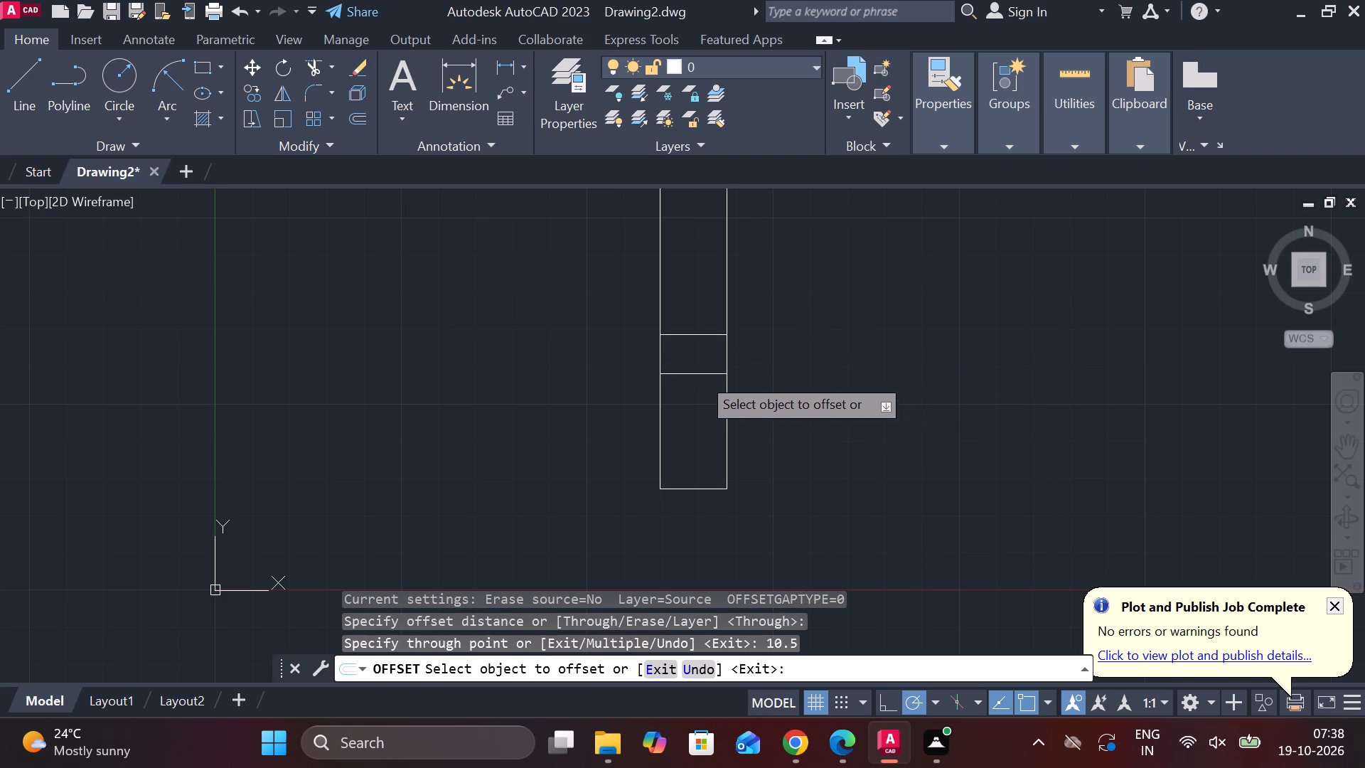
Offset the horizontal line lying 31 above the bottom edge downward by 10.5.
left_click(700, 375)
type("10.5")
key("Return")
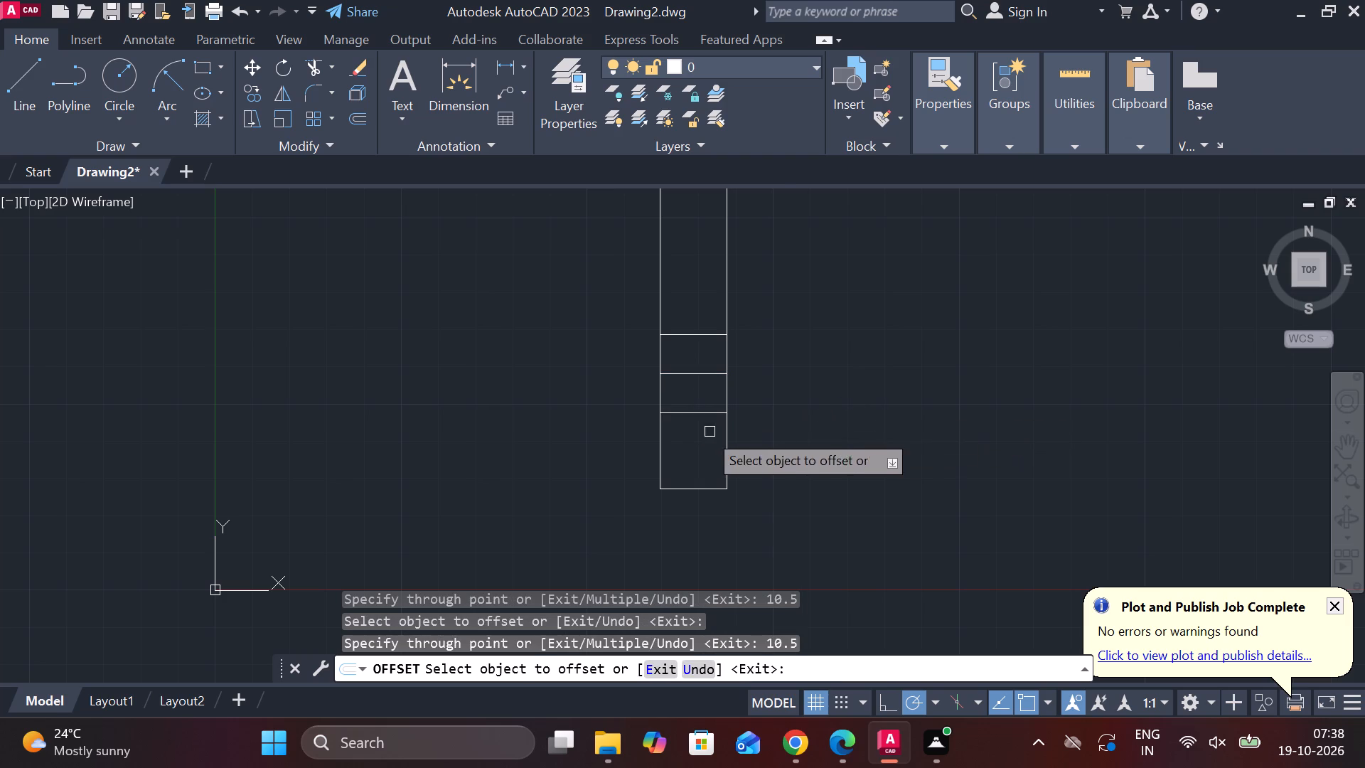
key("Escape")
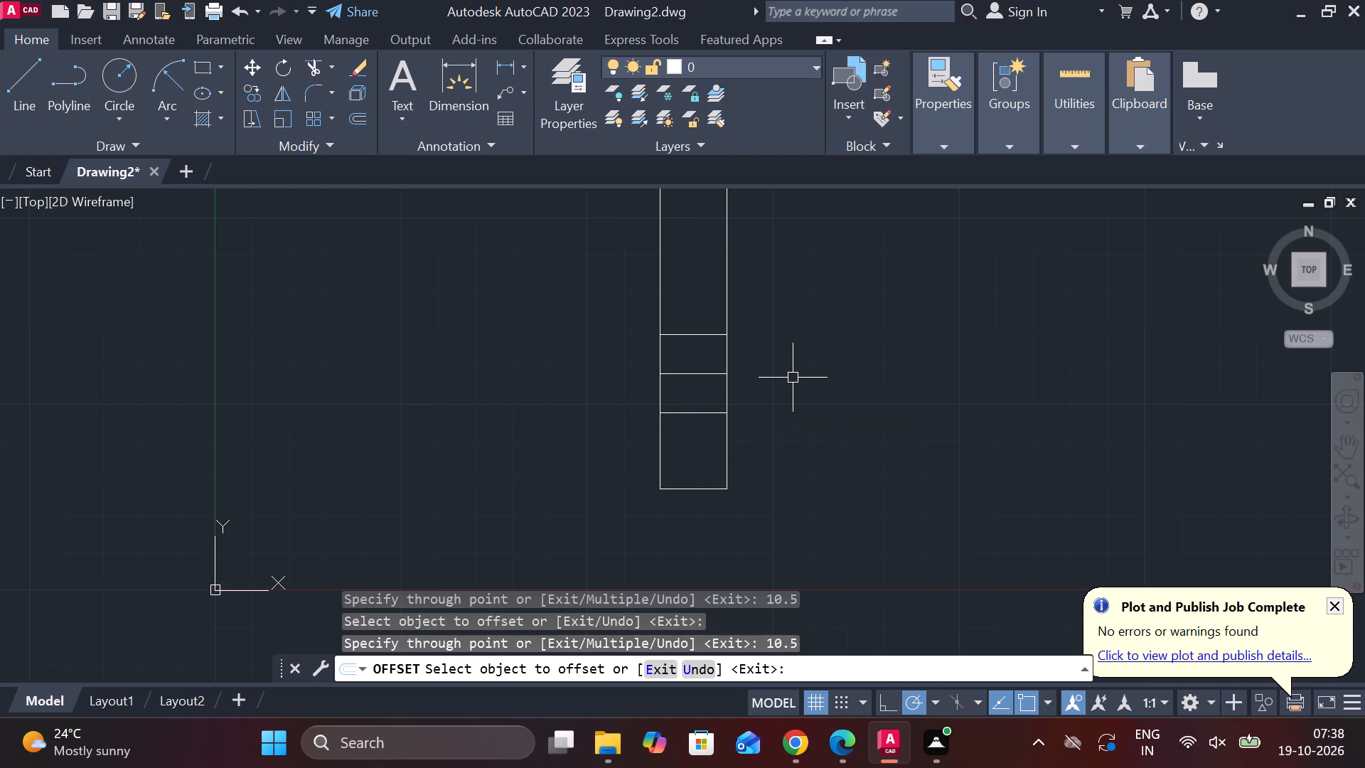
Draw a vertical line along the part's left edge from the upper to the lower 10.5-offset line.
key("l")
key("Return")
left_click(662, 336)
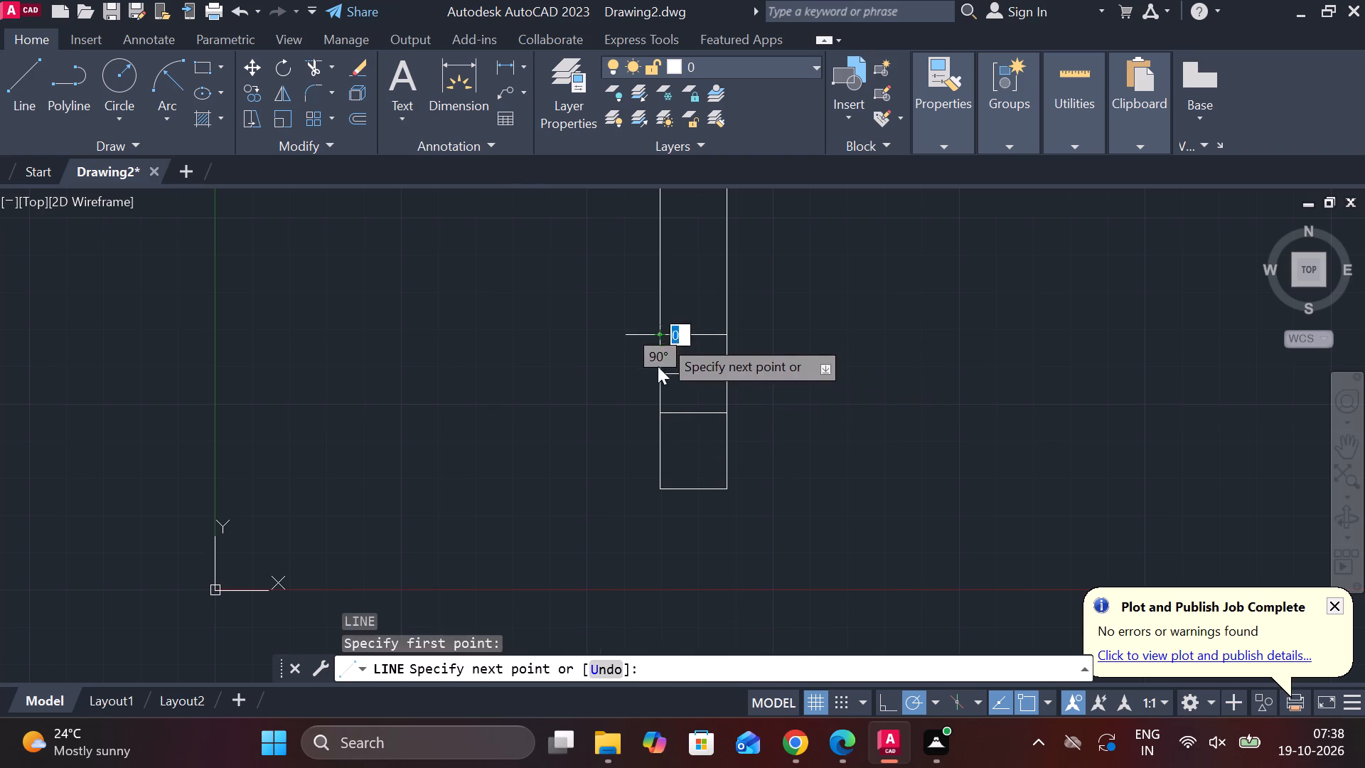
left_click(663, 417)
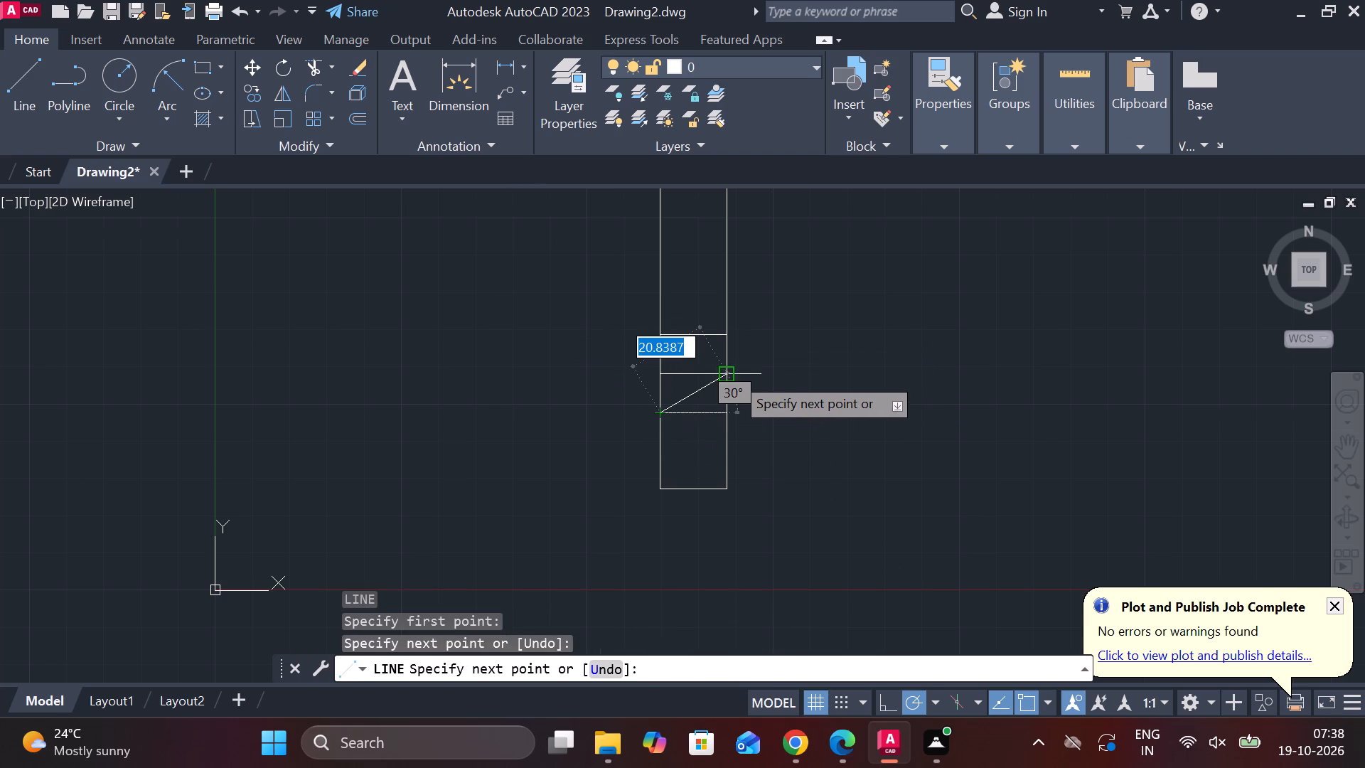
key("Escape")
Offset the short vertical line on the left edge inward by 12.
left_click(658, 391)
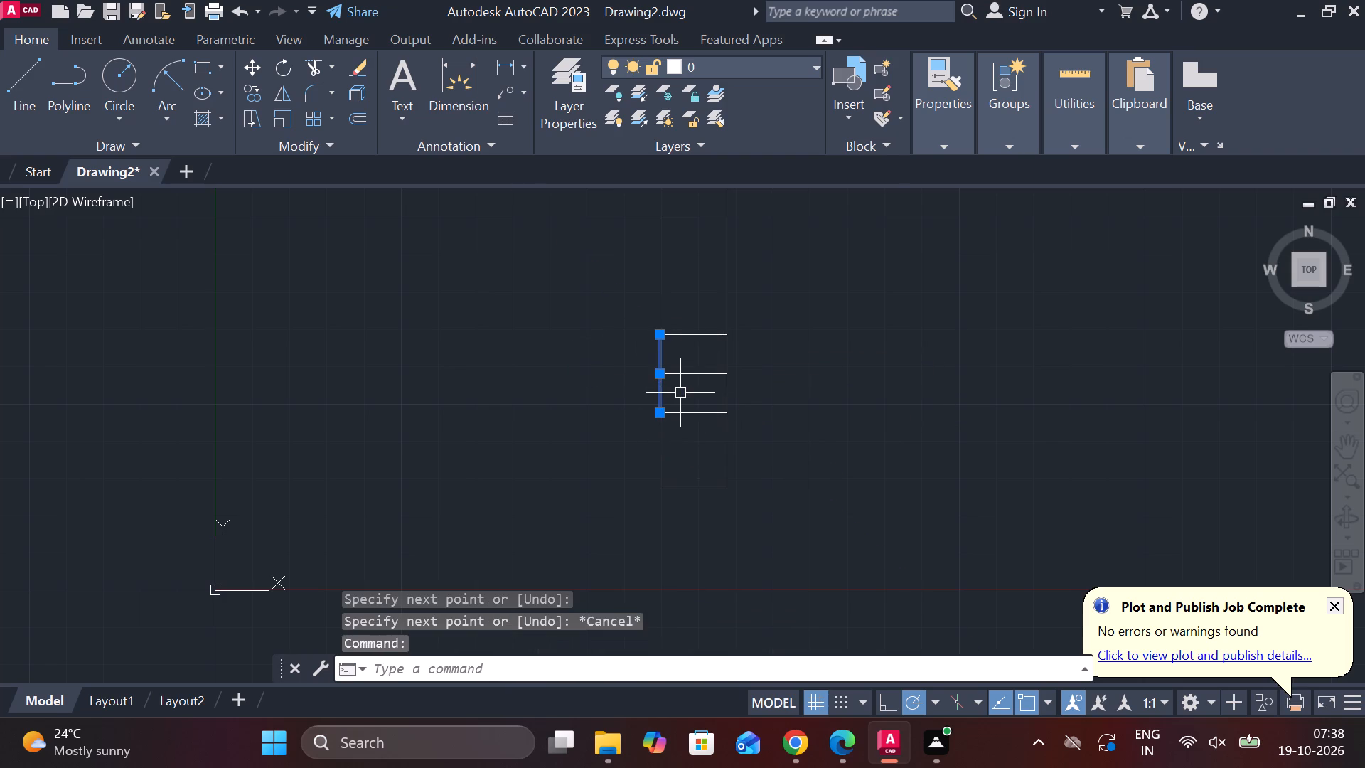
key("o")
key("Return")
key("Return")
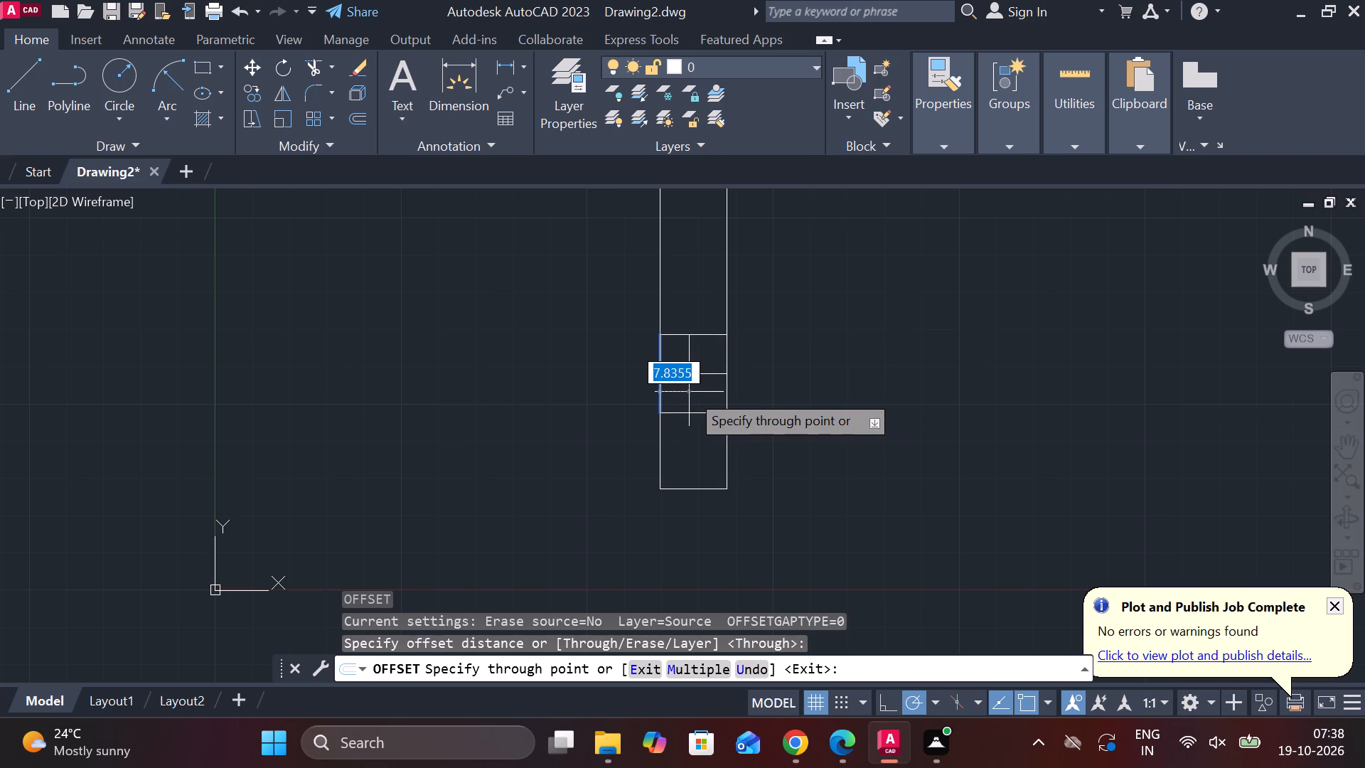
type("12")
key("space")
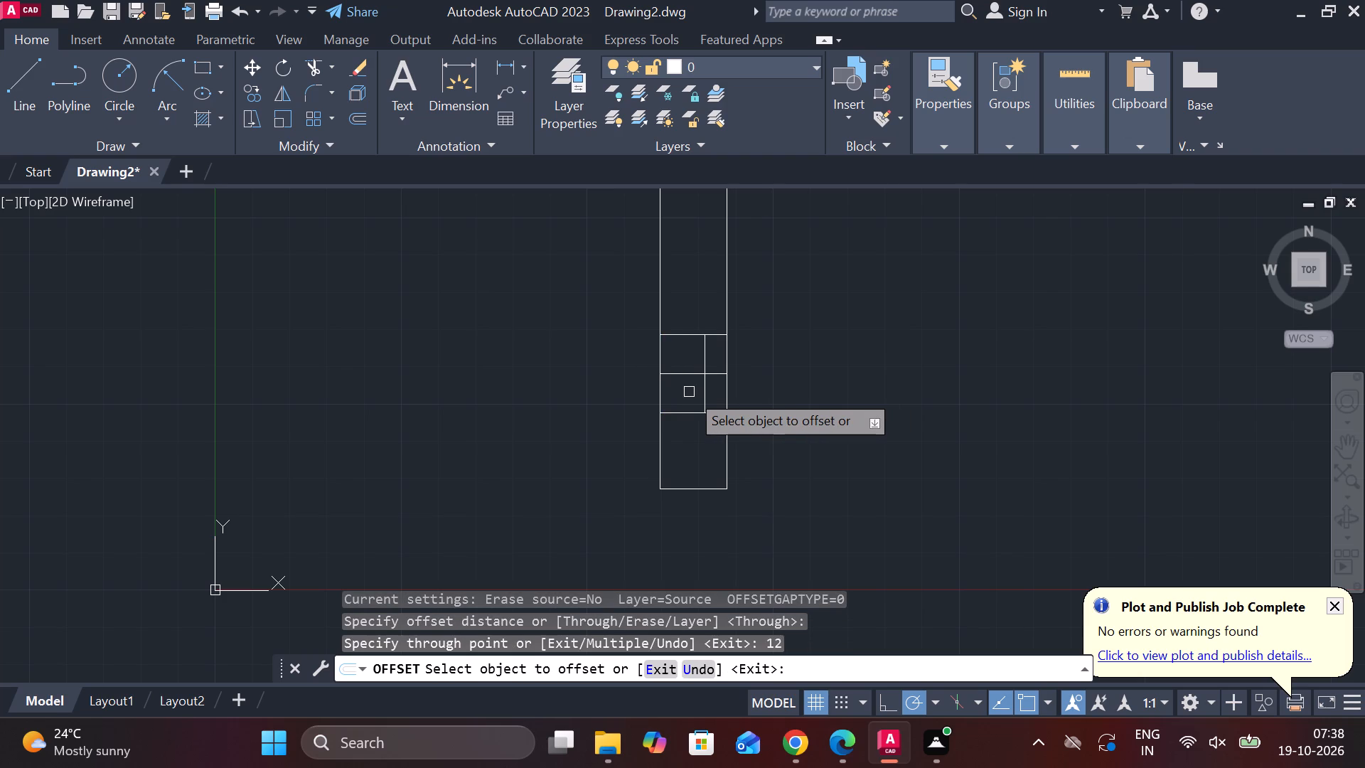
key("Escape")
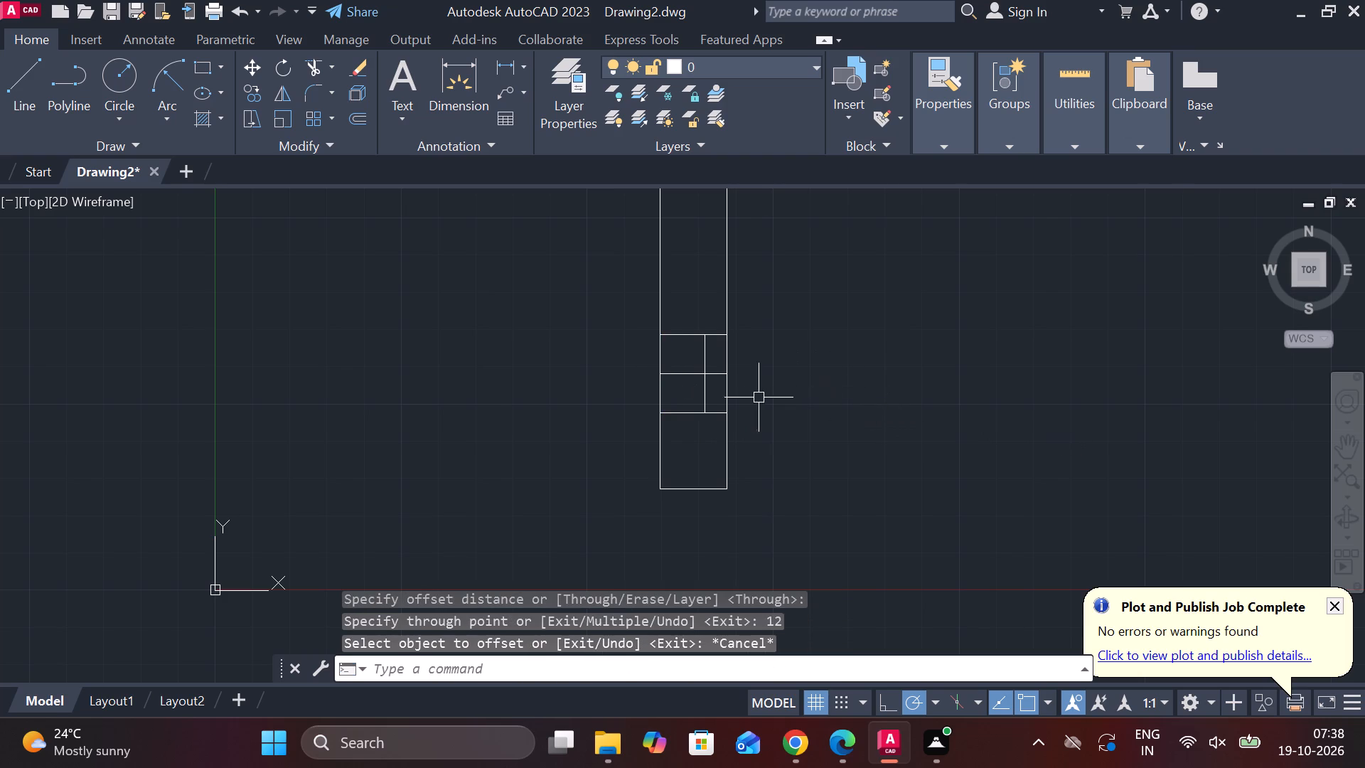
Offset the middle horizontal line by 15 both upward and downward.
left_click(687, 378)
key("o")
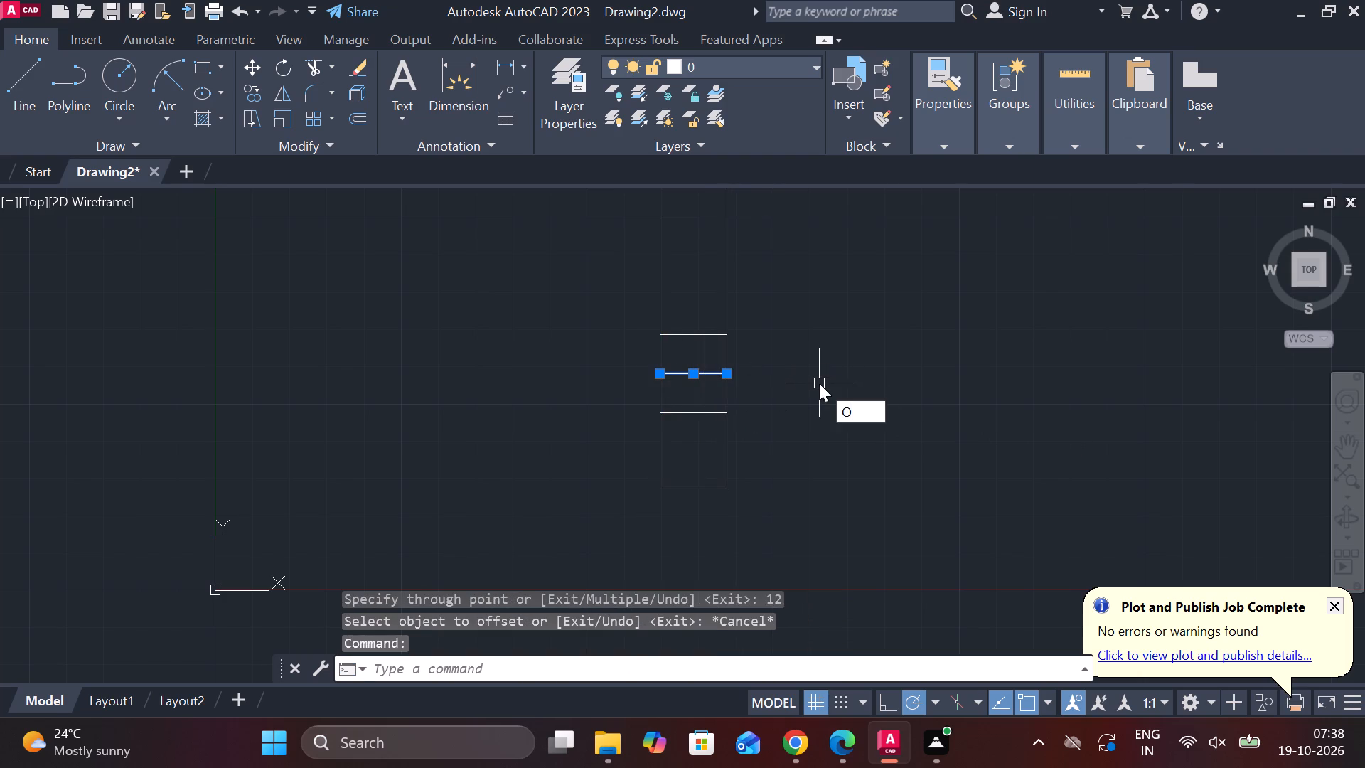
key("Return")
key("Return")
type("15")
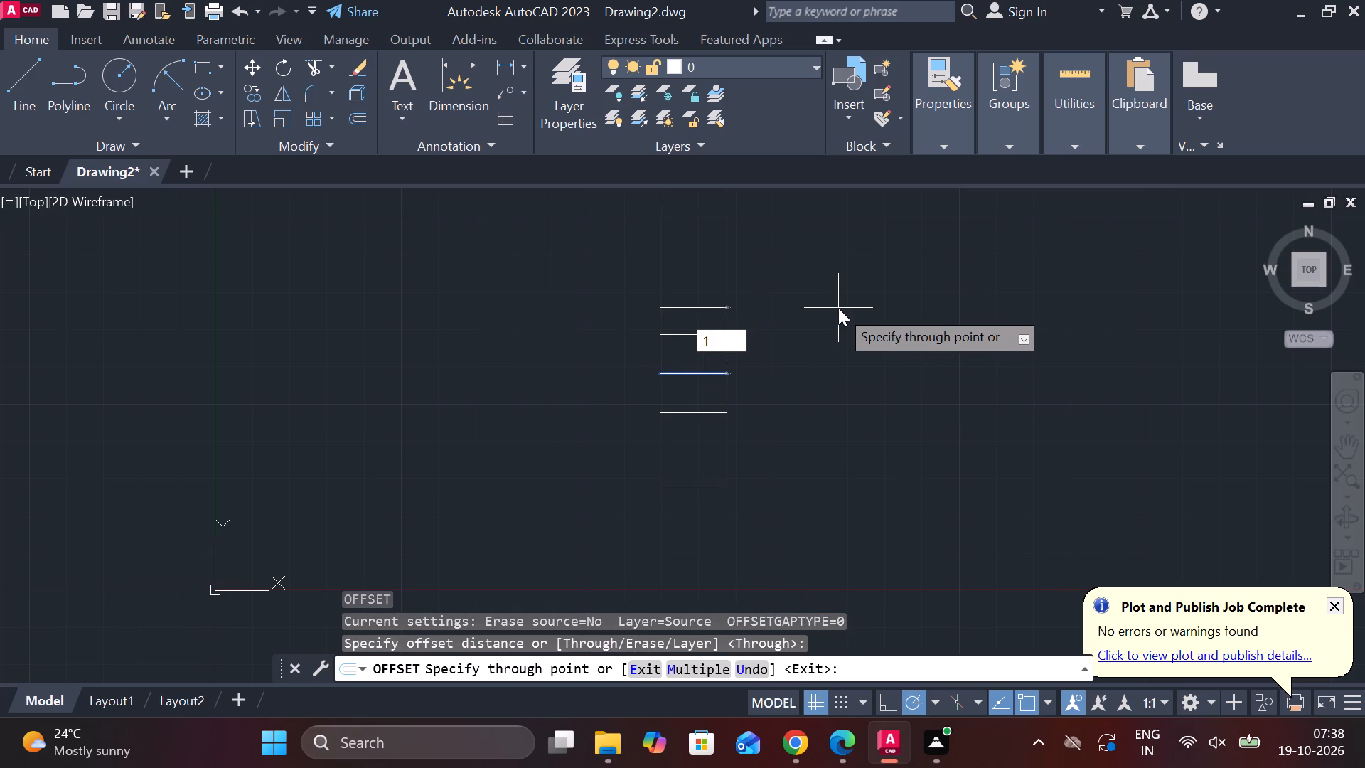
key("space")
left_click(695, 372)
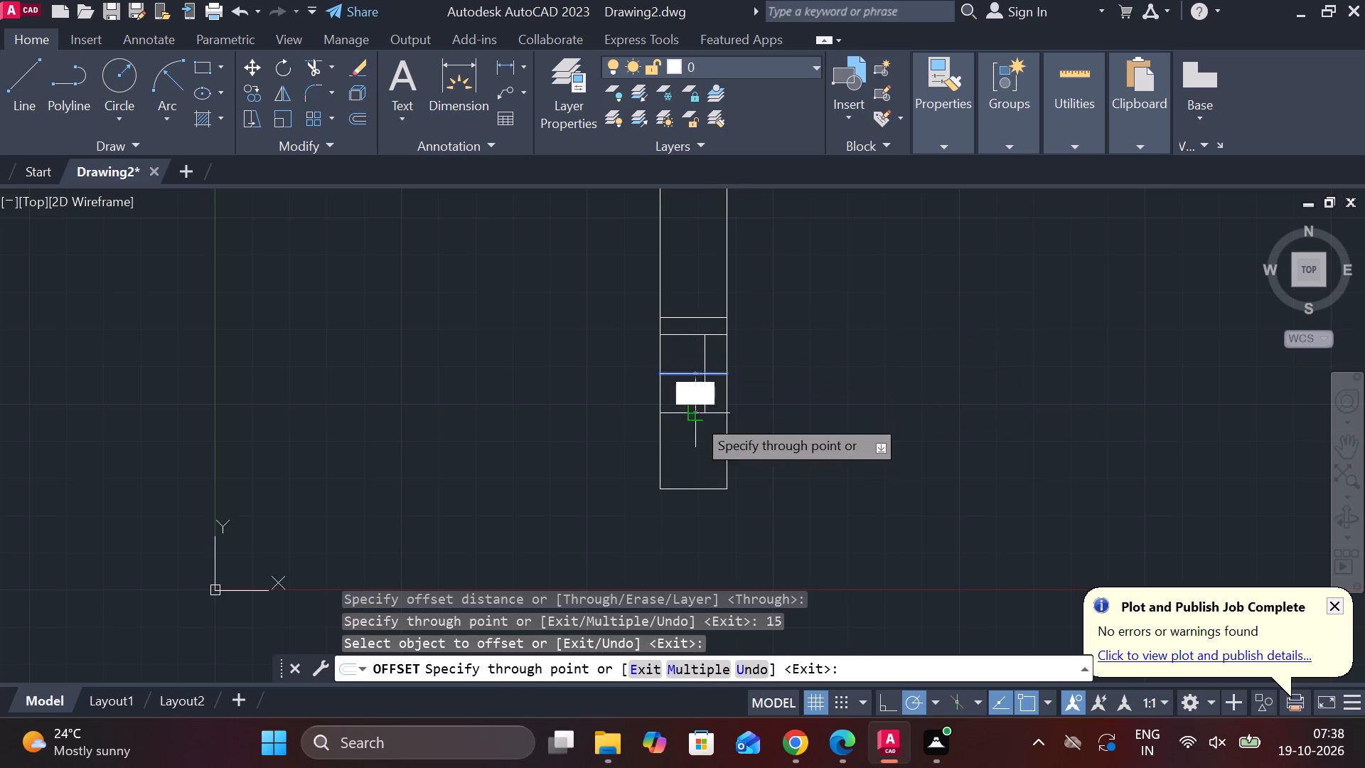
type("15")
key("space")
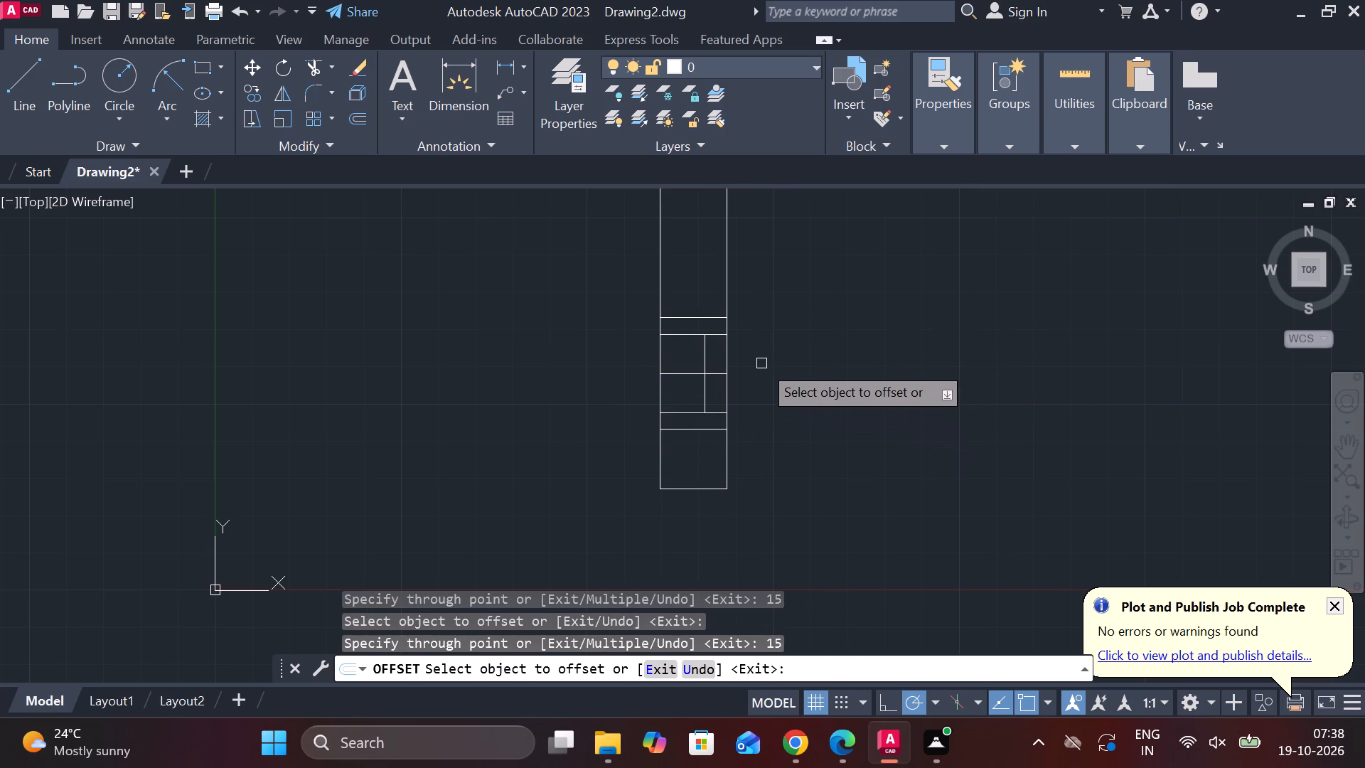
scroll(761, 363, "up", 1)
key("Escape")
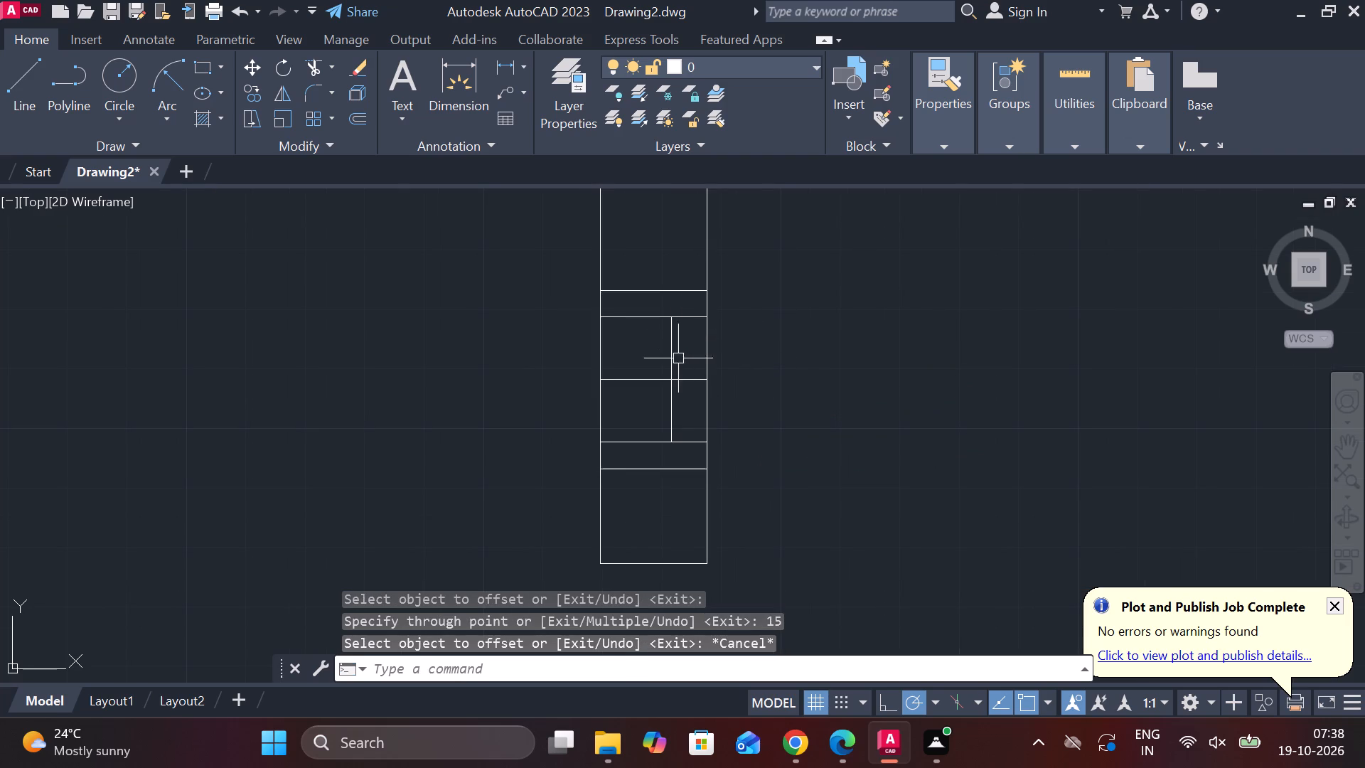
Stretch both ends of the inner vertical line to the upper and lower 15-offset lines.
left_click(670, 341)
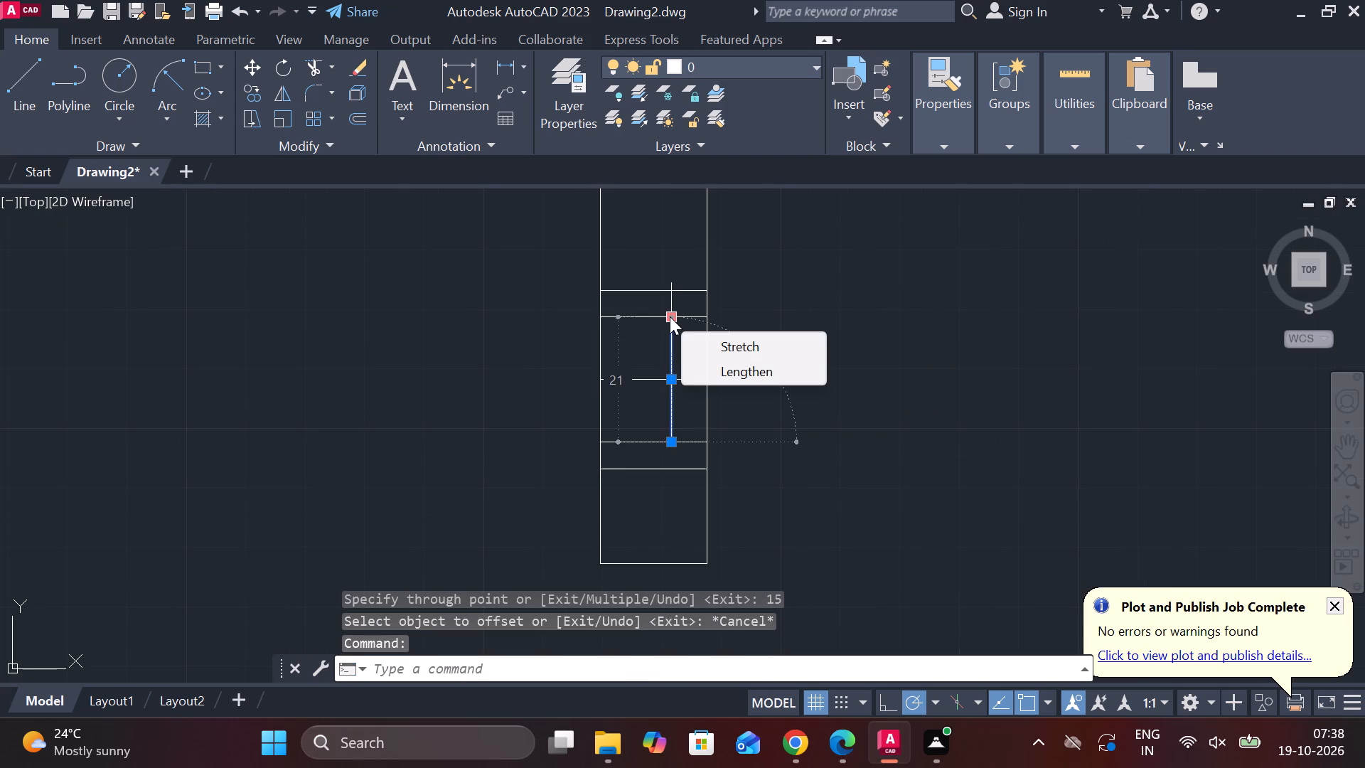
left_click(670, 316)
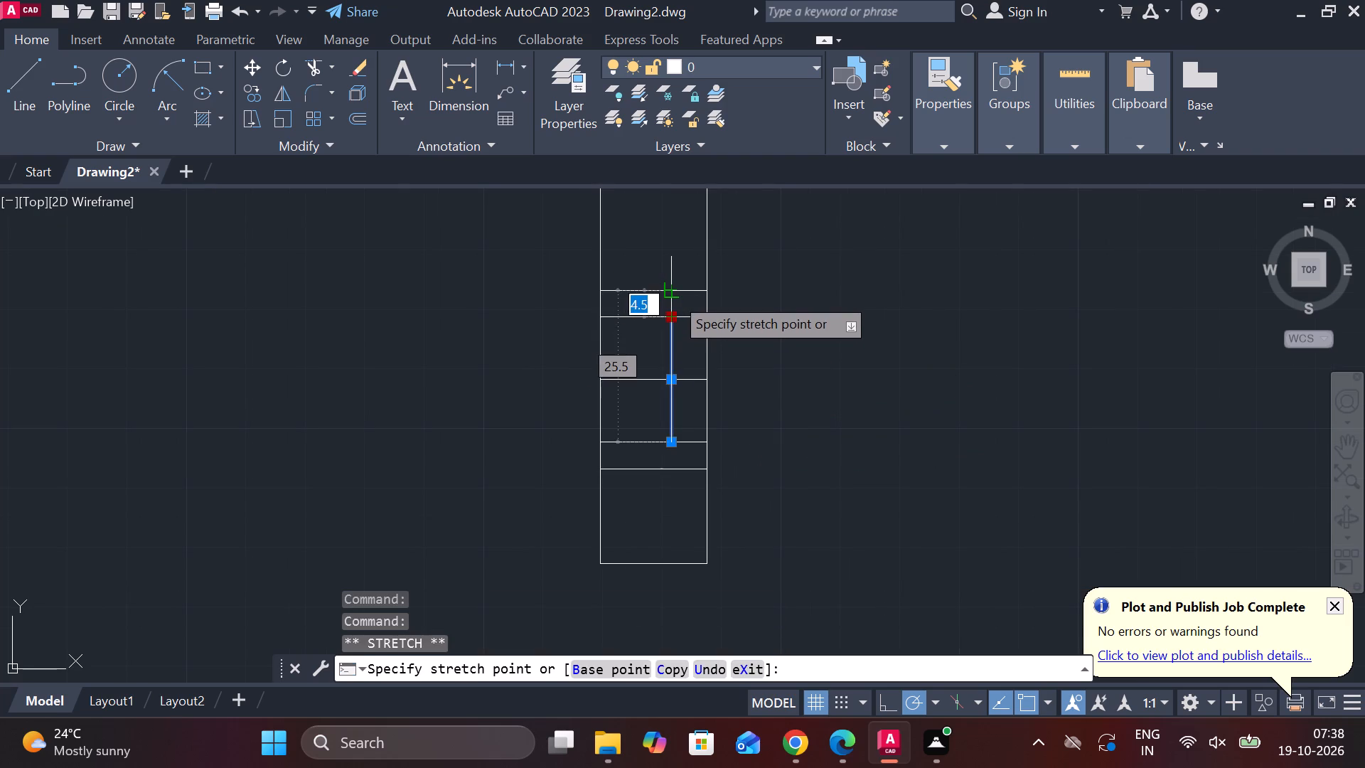
left_click(673, 295)
key("Escape")
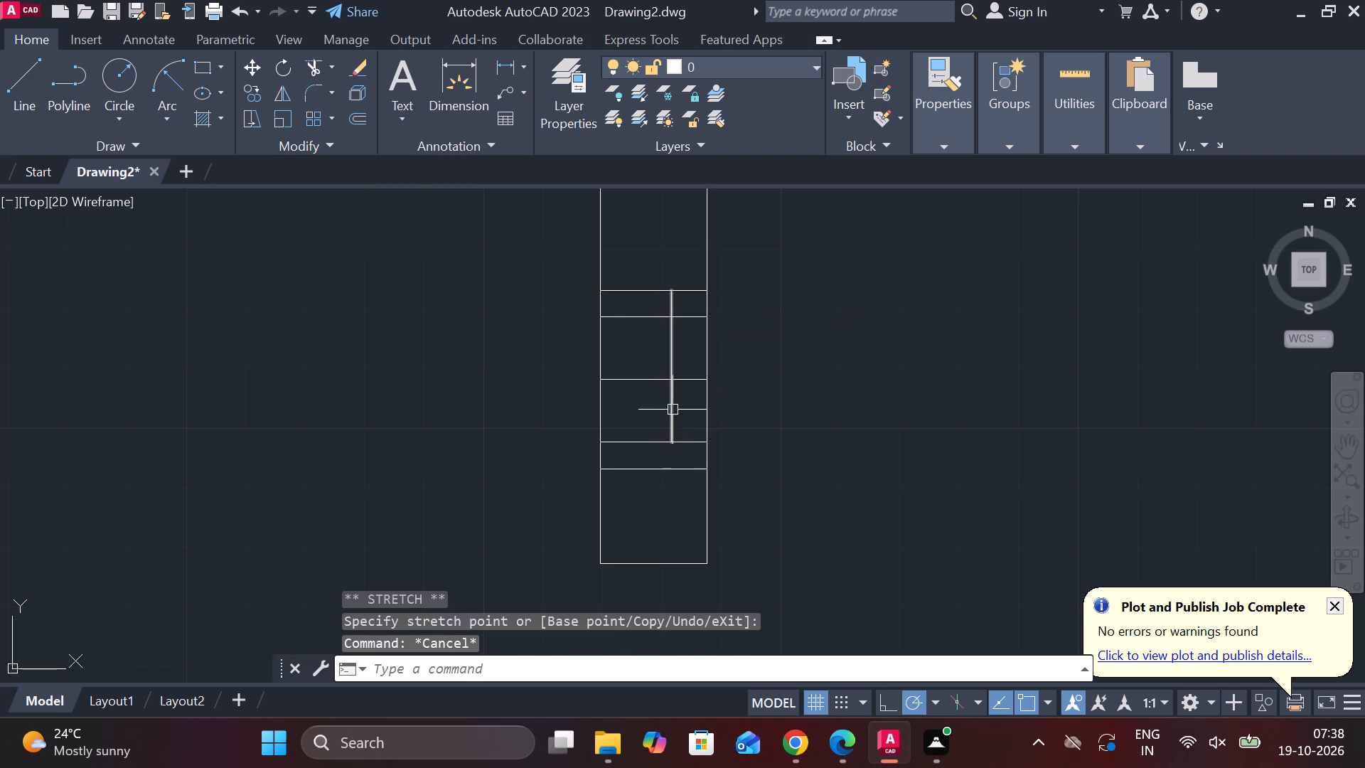
left_click(673, 409)
left_click(675, 442)
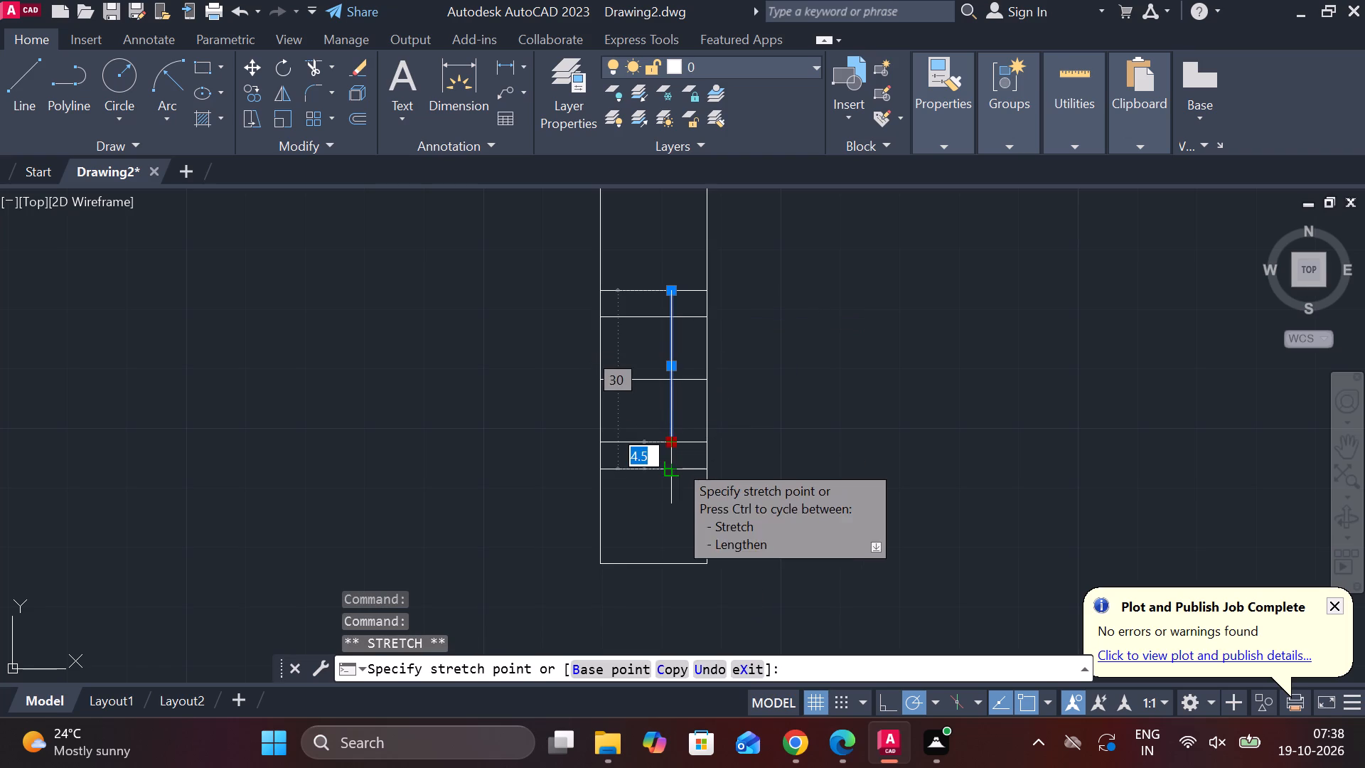
left_click(677, 462)
key("Escape")
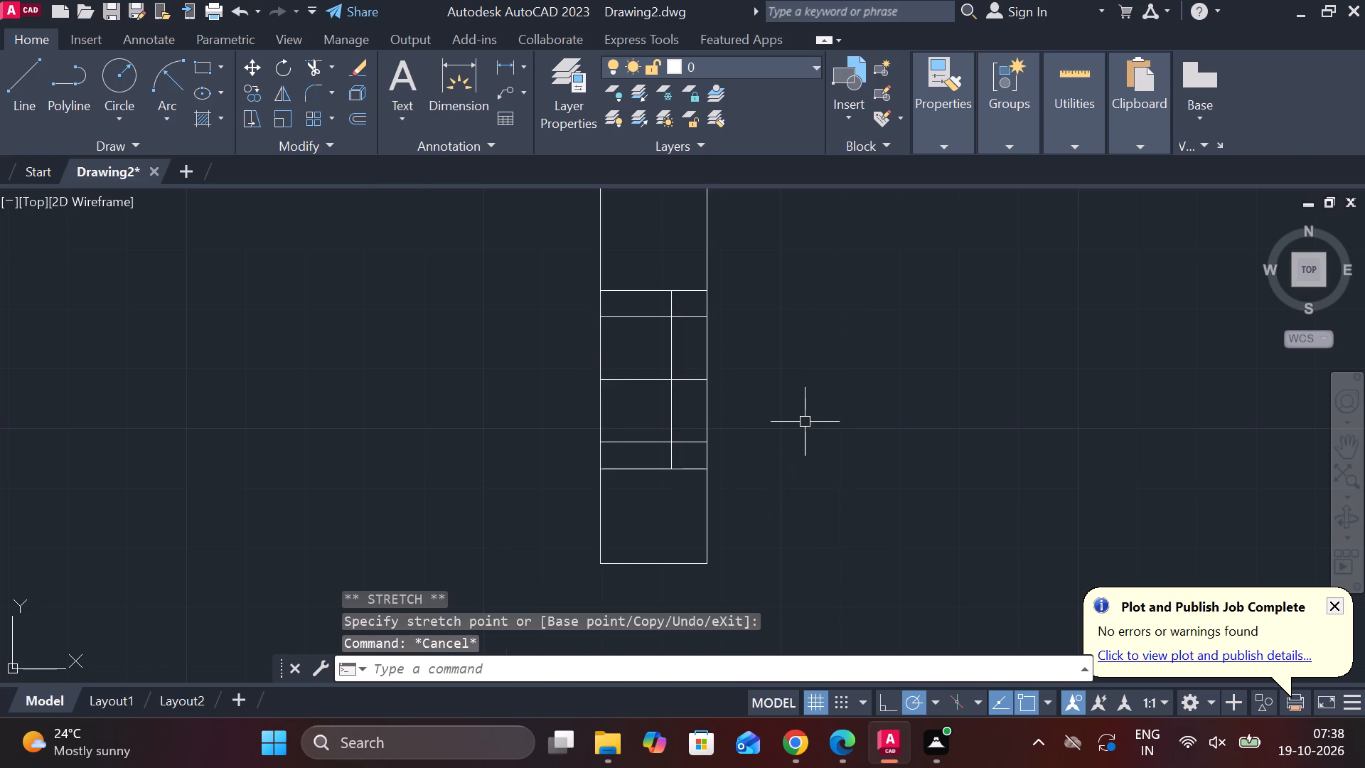
Trim the two 10.5-offset lines between the inner vertical line and the part's right edge.
type("TR")
key("space")
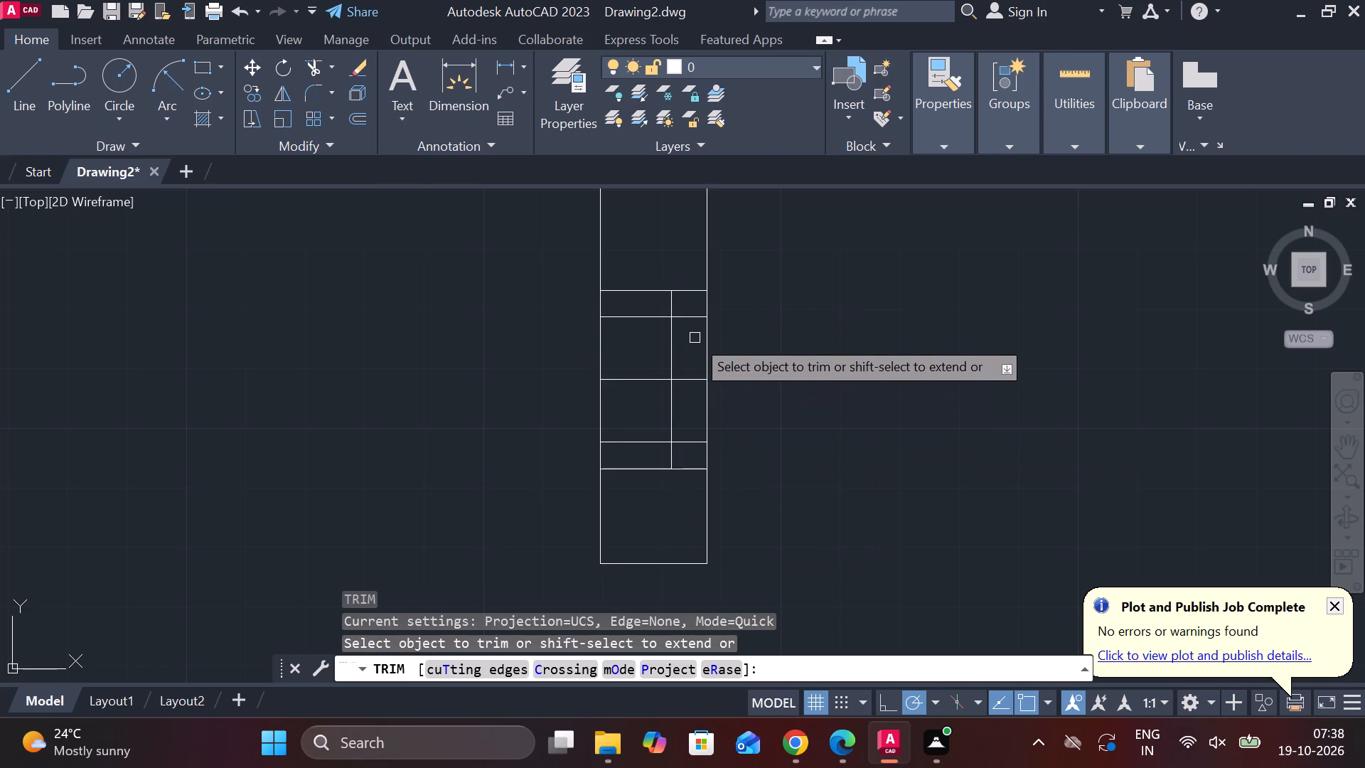
left_click(685, 318)
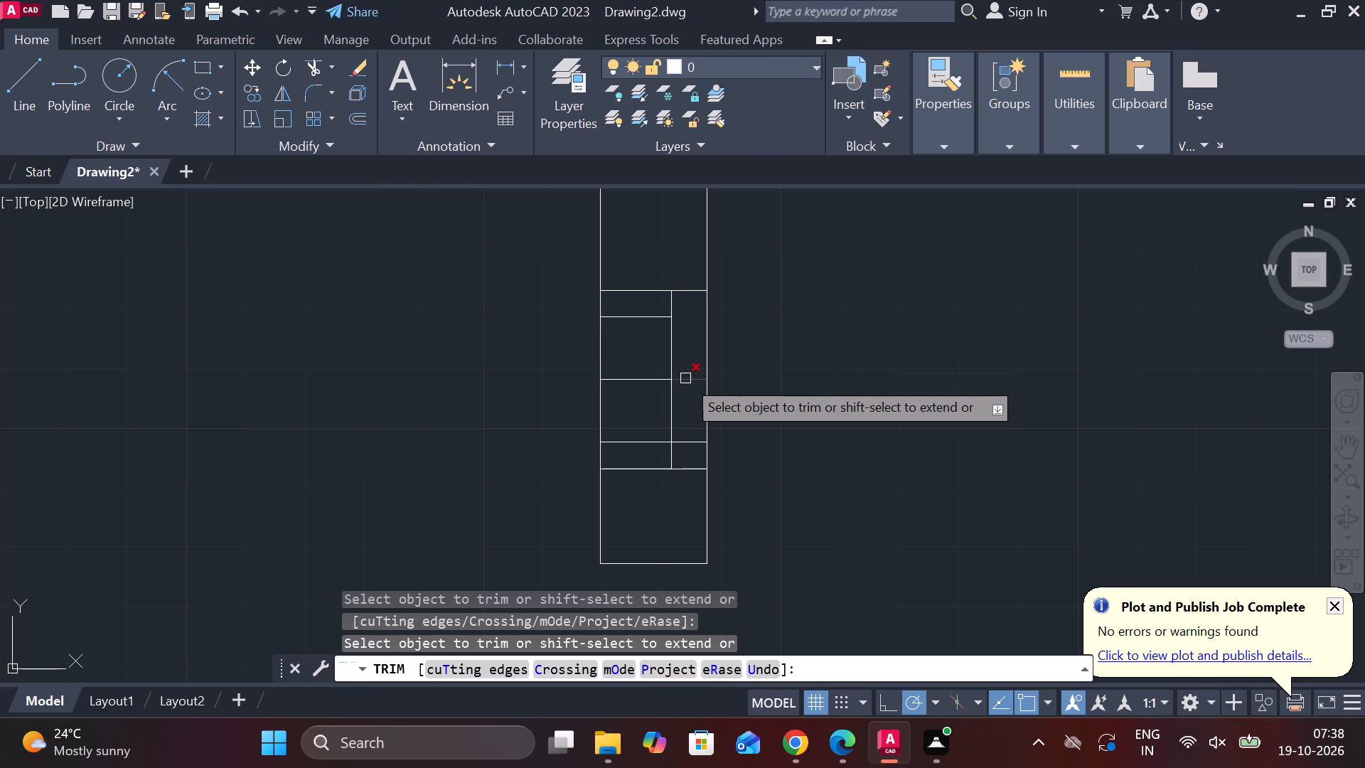
left_click(692, 438)
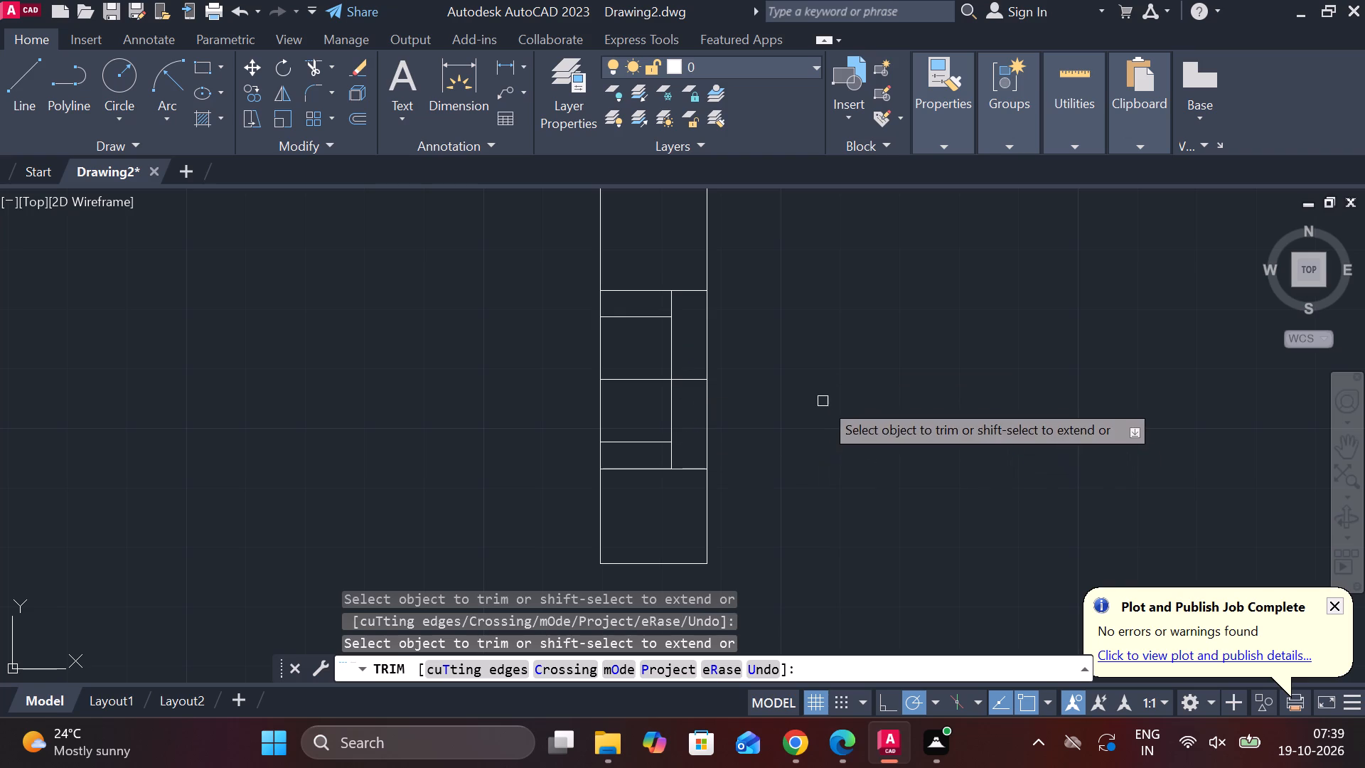
key("Escape")
Load the CENTER and DASHED linetypes from acadiso.lin into the drawing.
left_click(971, 149)
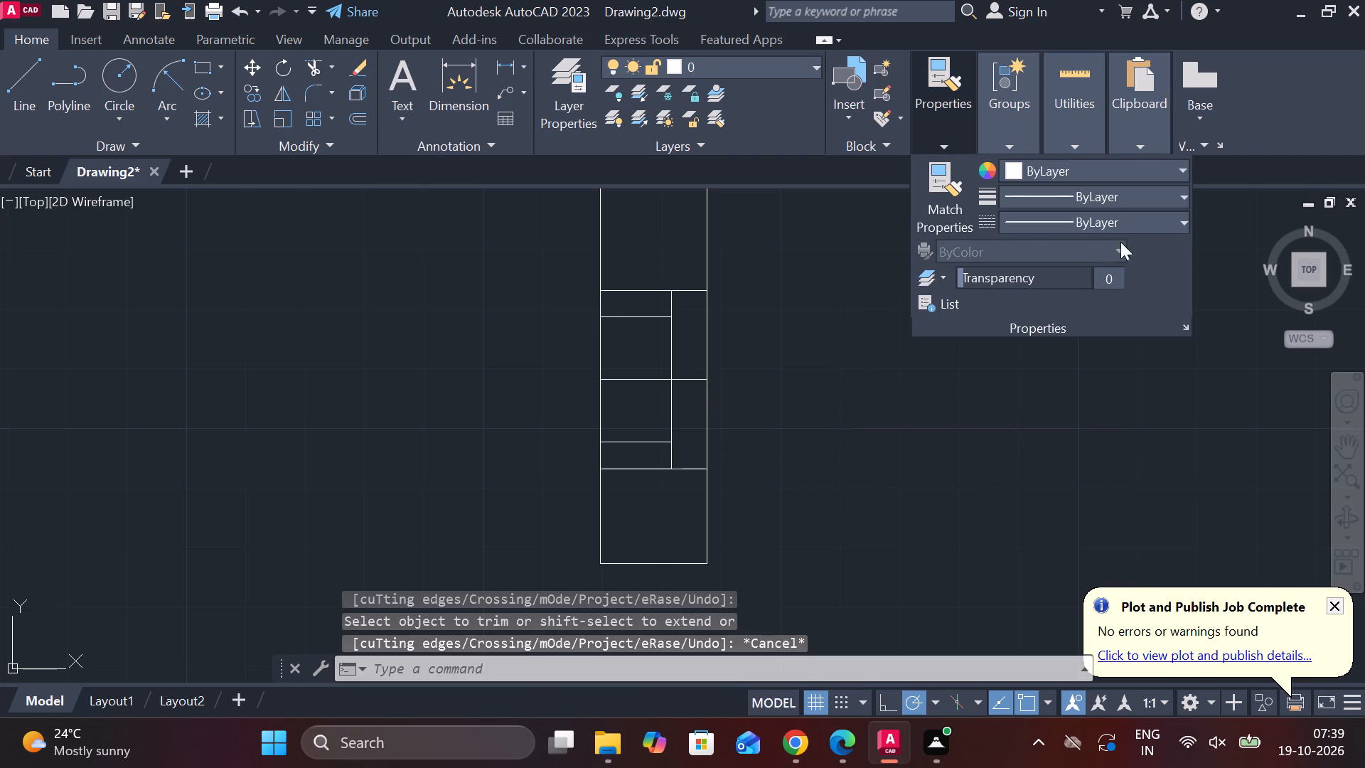
left_click(1183, 218)
left_click(1029, 319)
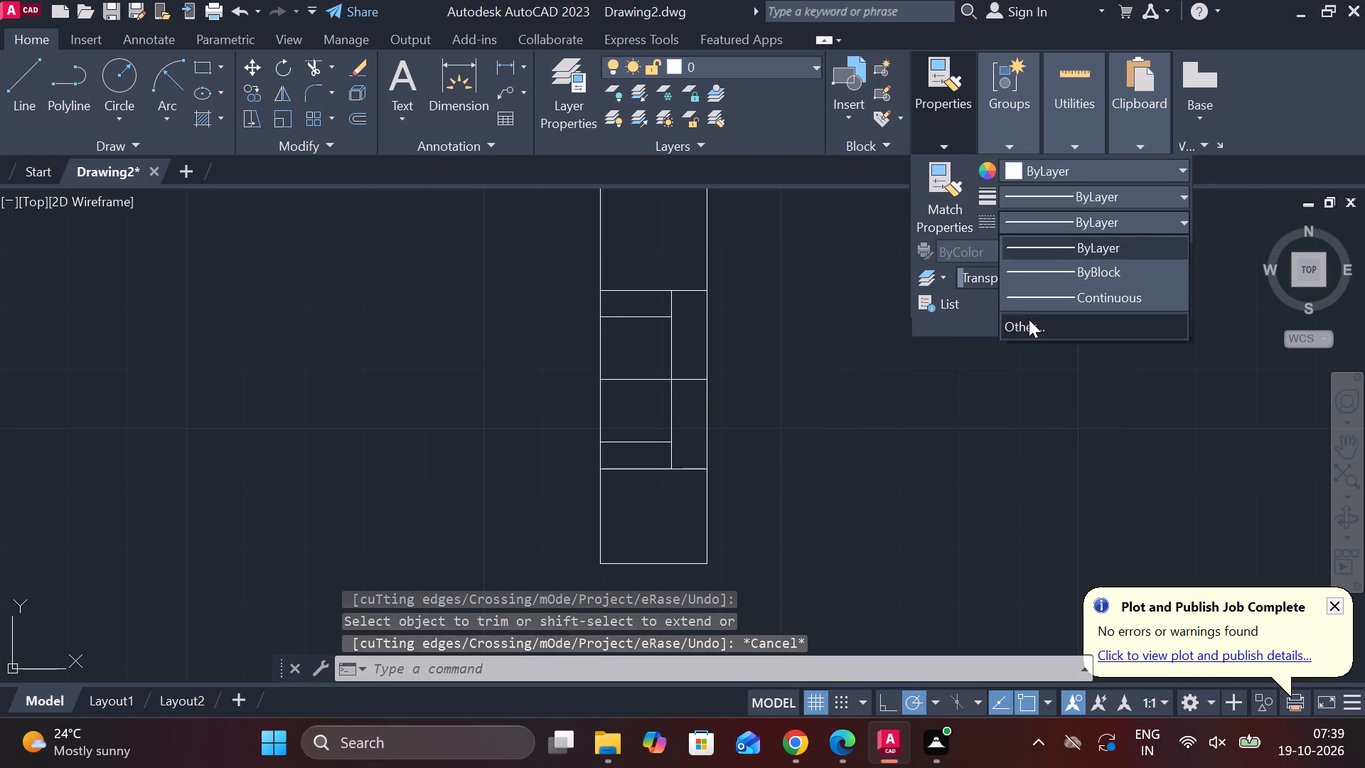
left_click(820, 172)
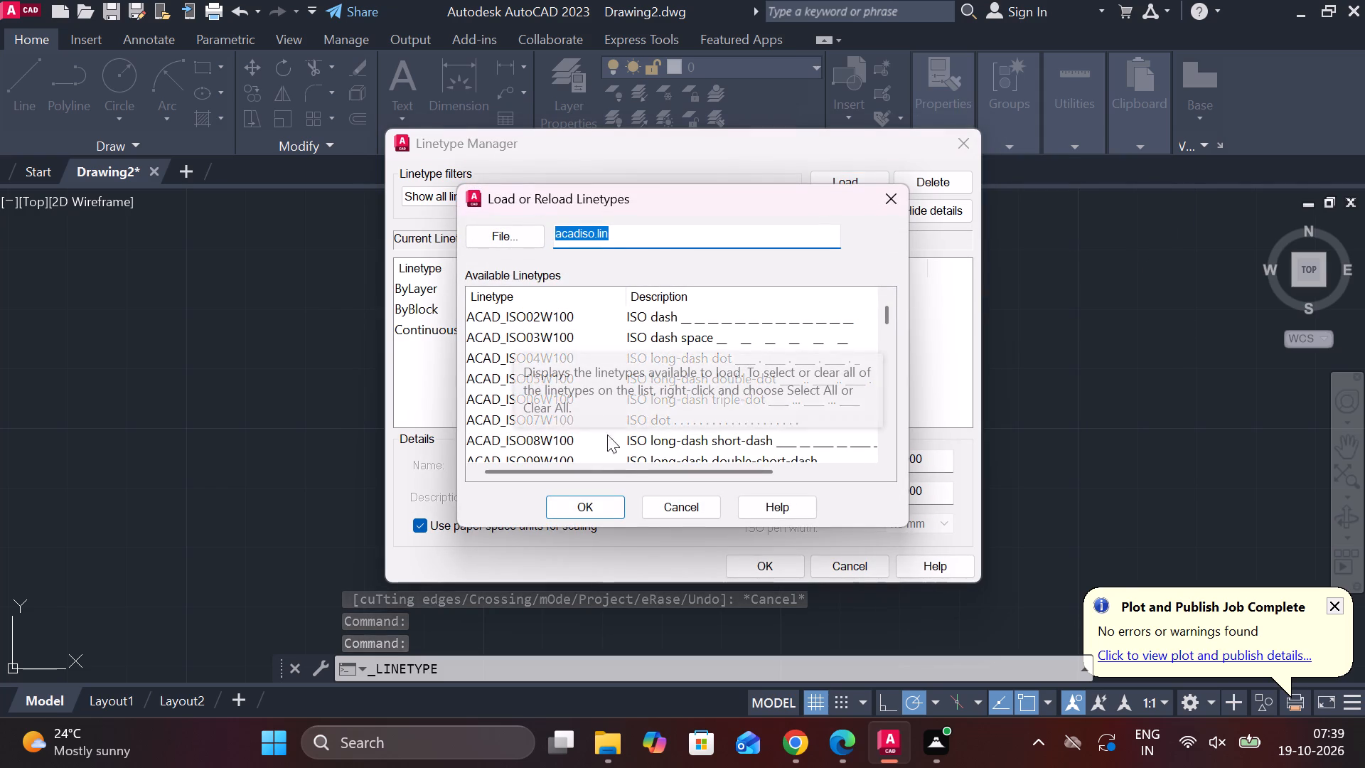
scroll(589, 407, "down", 1)
scroll(525, 400, "down", 3)
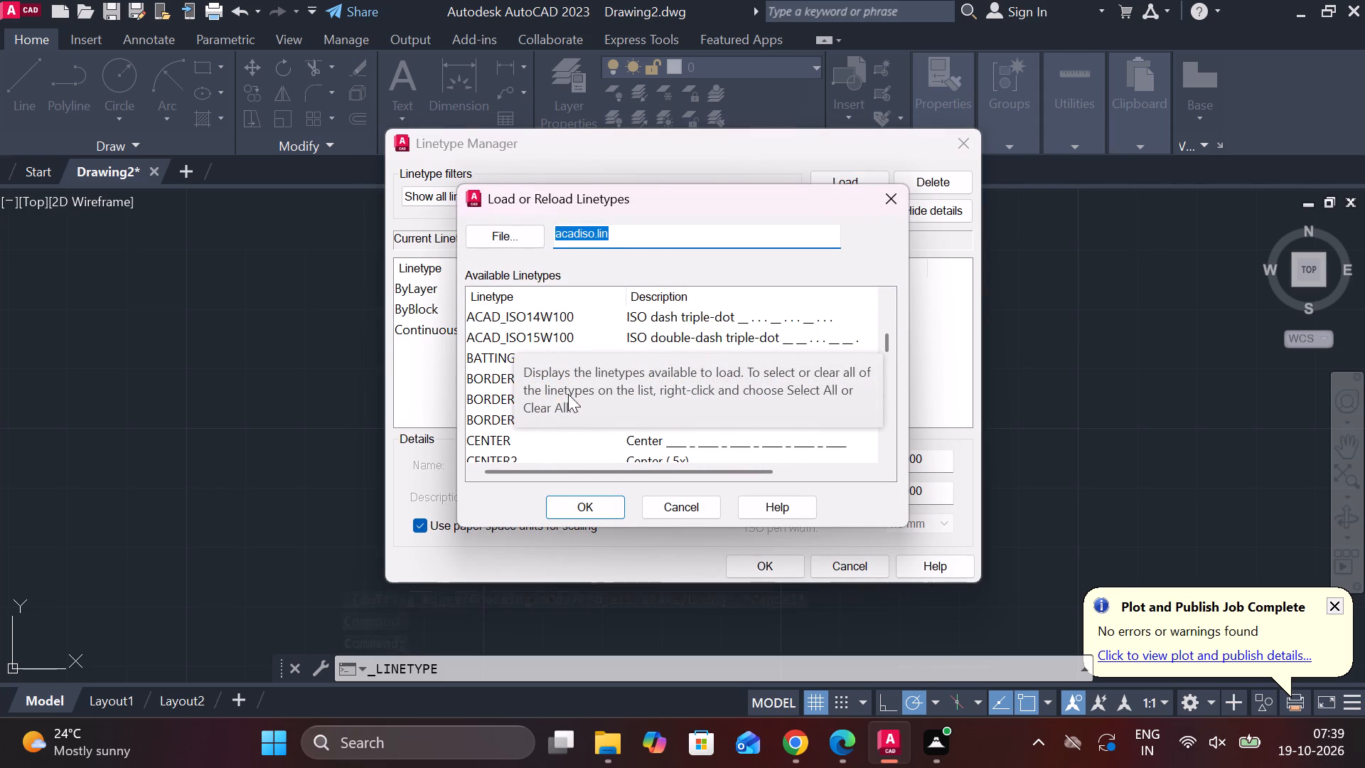
left_click(488, 443)
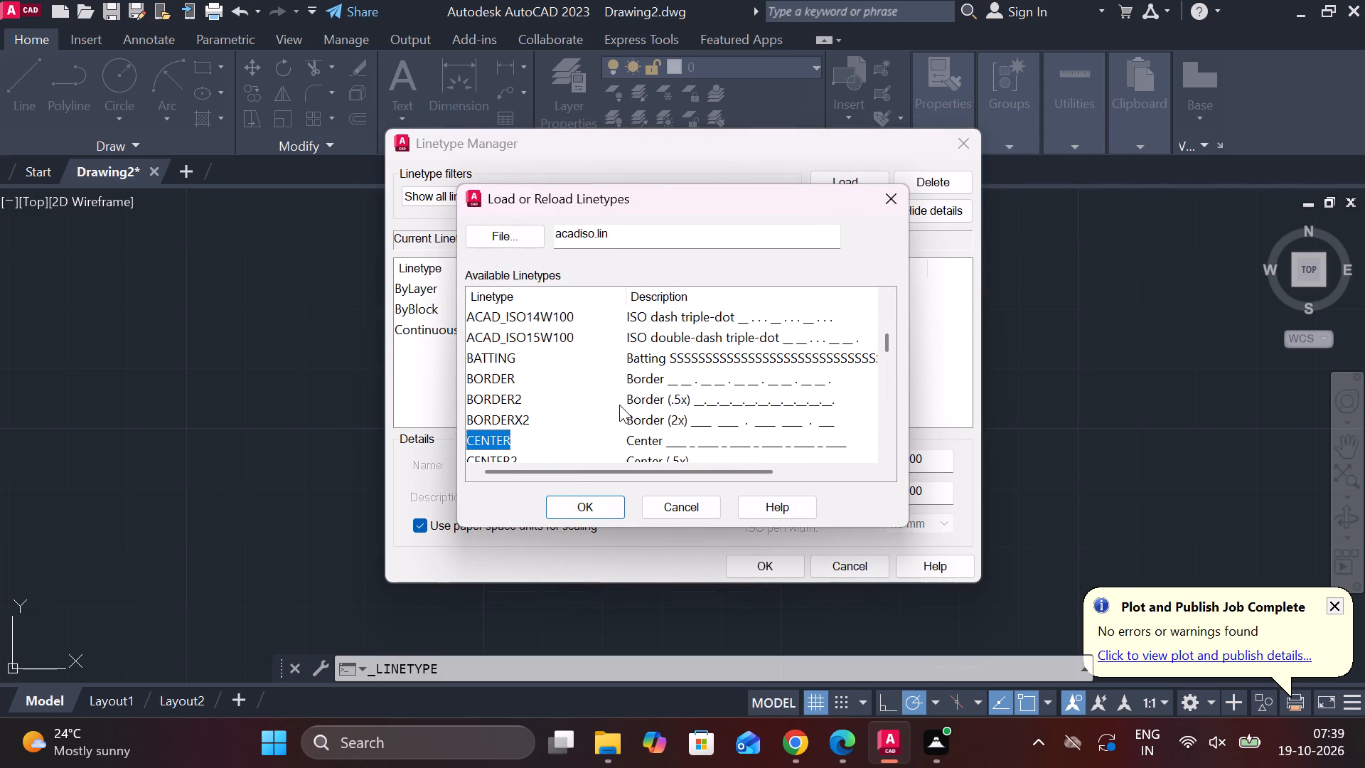
left_click(576, 508)
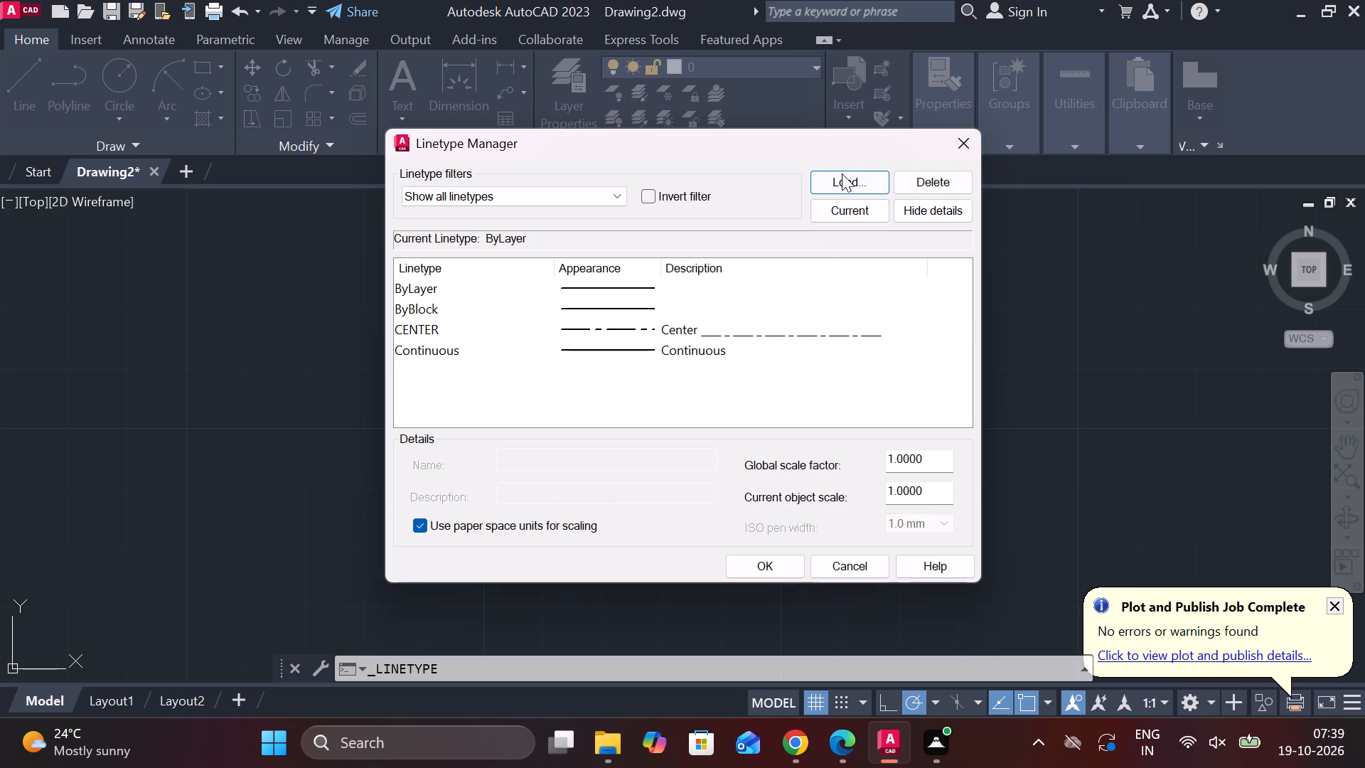
left_click(842, 188)
scroll(528, 401, "down", 5)
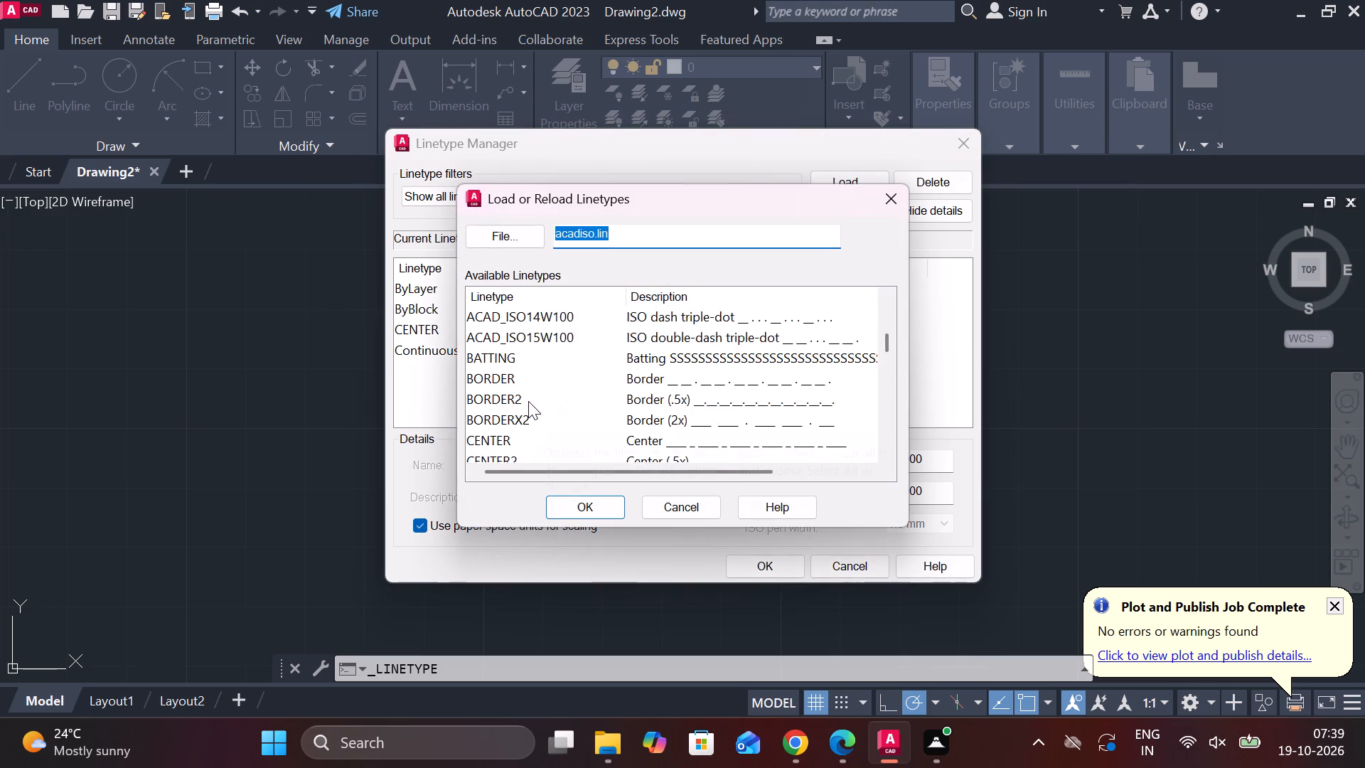
scroll(528, 401, "down", 1)
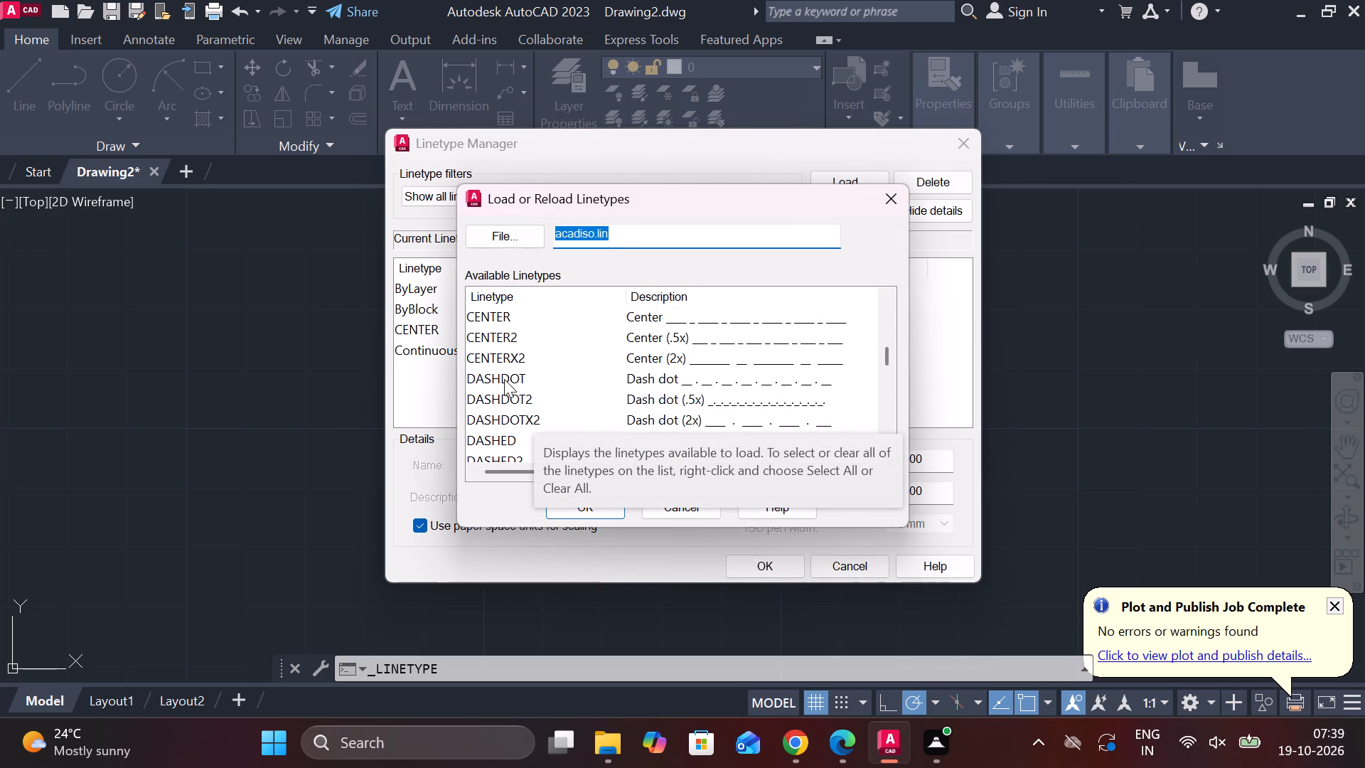
left_click(492, 438)
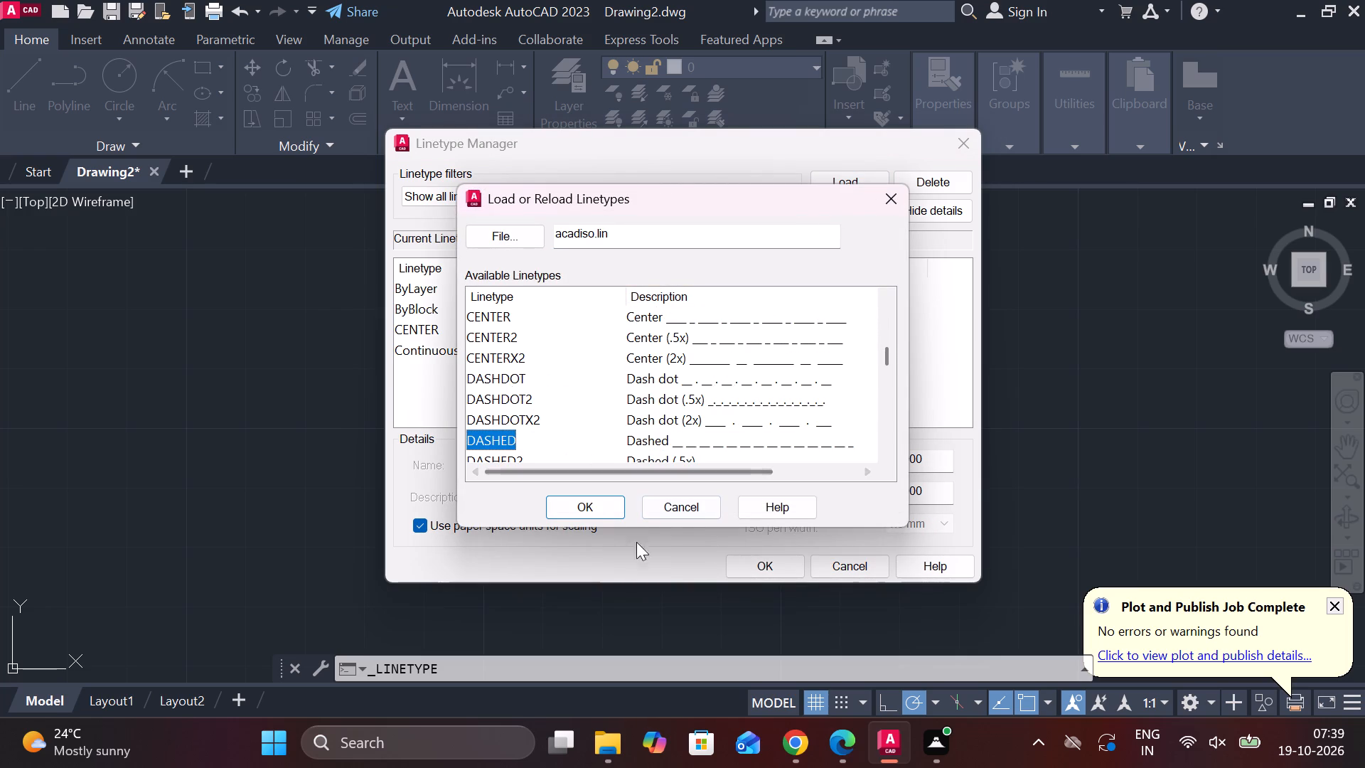
left_click(556, 504)
left_click(778, 559)
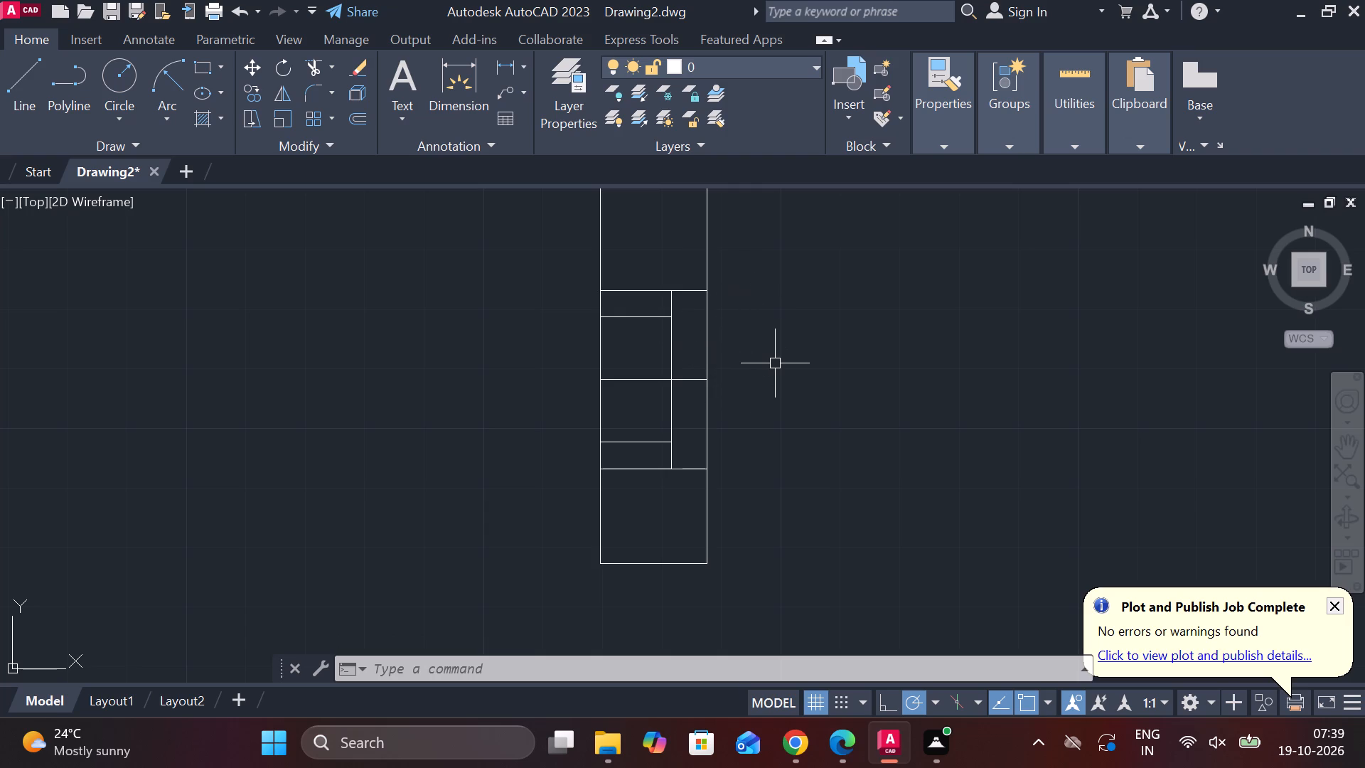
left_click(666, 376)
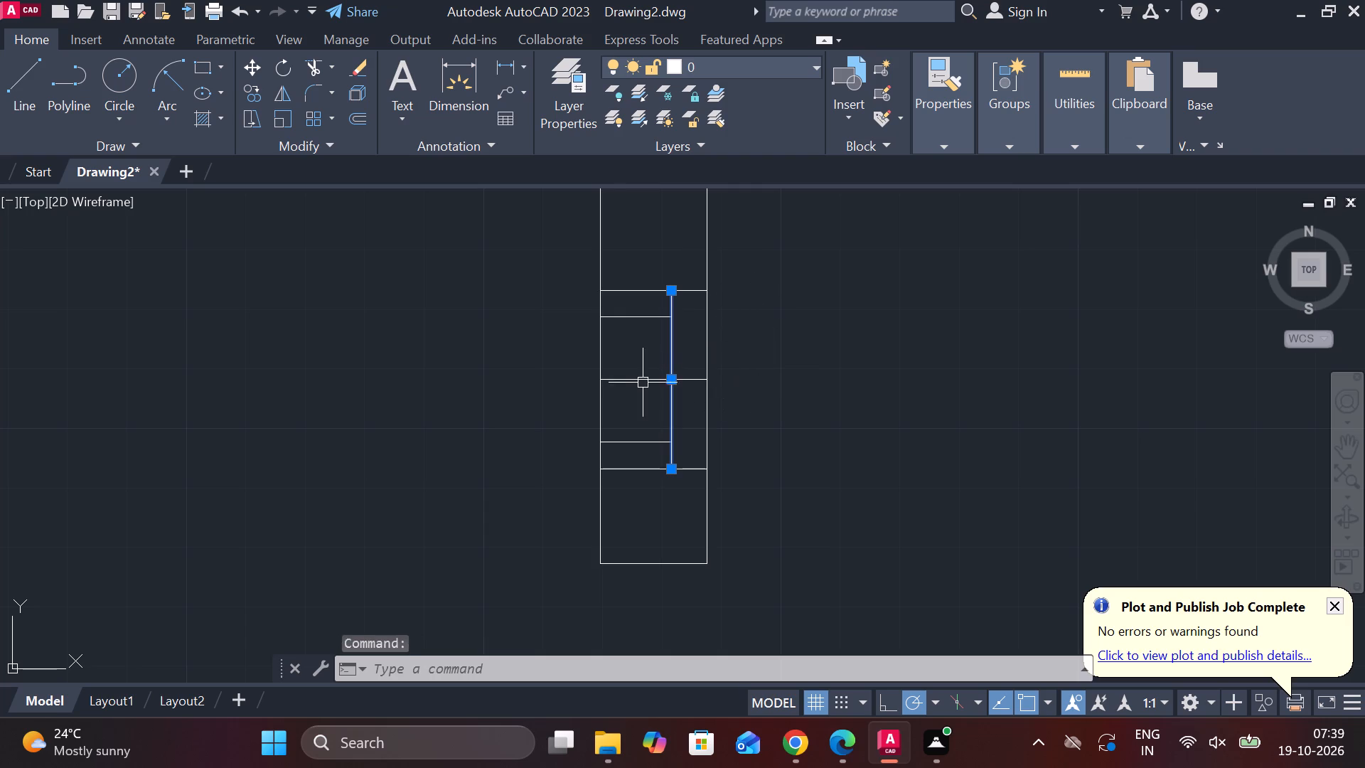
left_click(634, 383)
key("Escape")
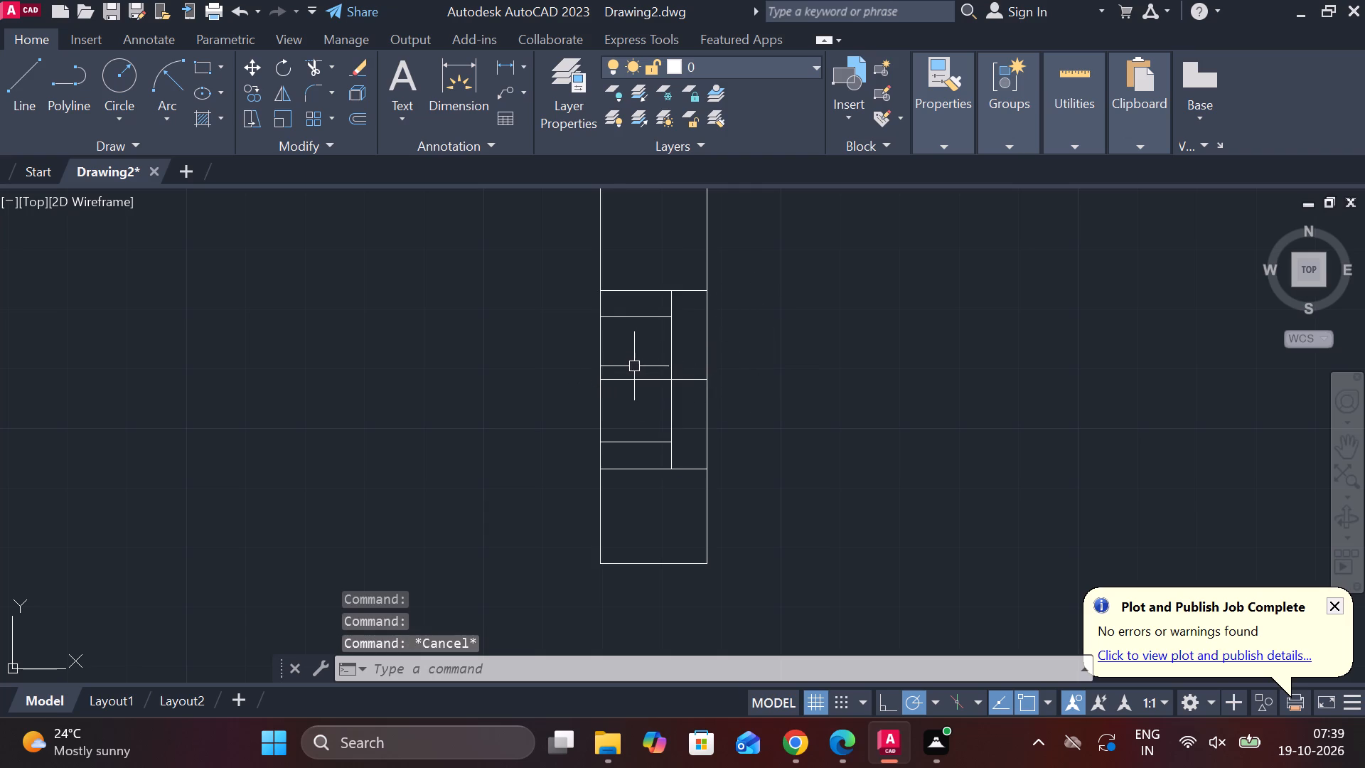
Lengthen the middle horizontal line of the lower inner outline leftward, well beyond the part's left edge.
left_click(643, 380)
scroll(751, 388, "down", 1)
middle_click_drag(801, 392, 809, 396)
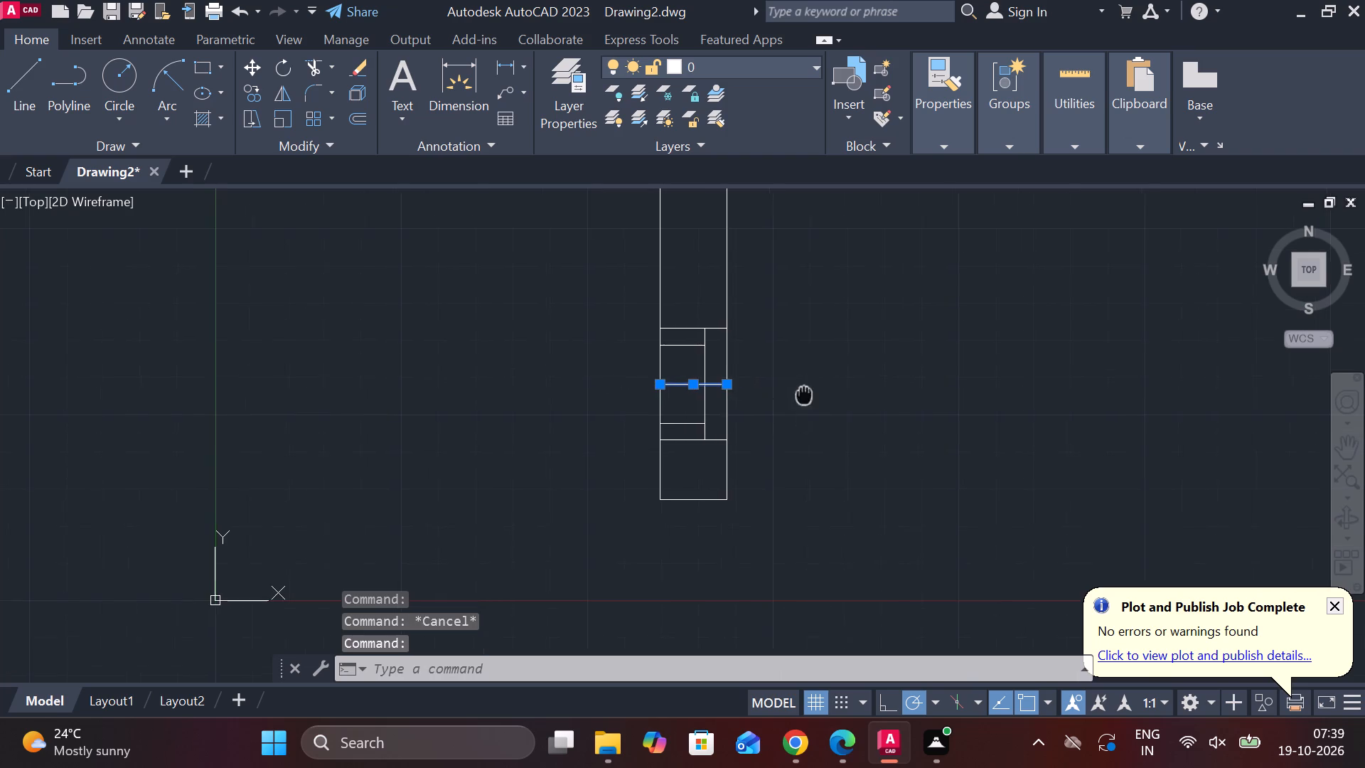
middle_click_drag(809, 396, 990, 412)
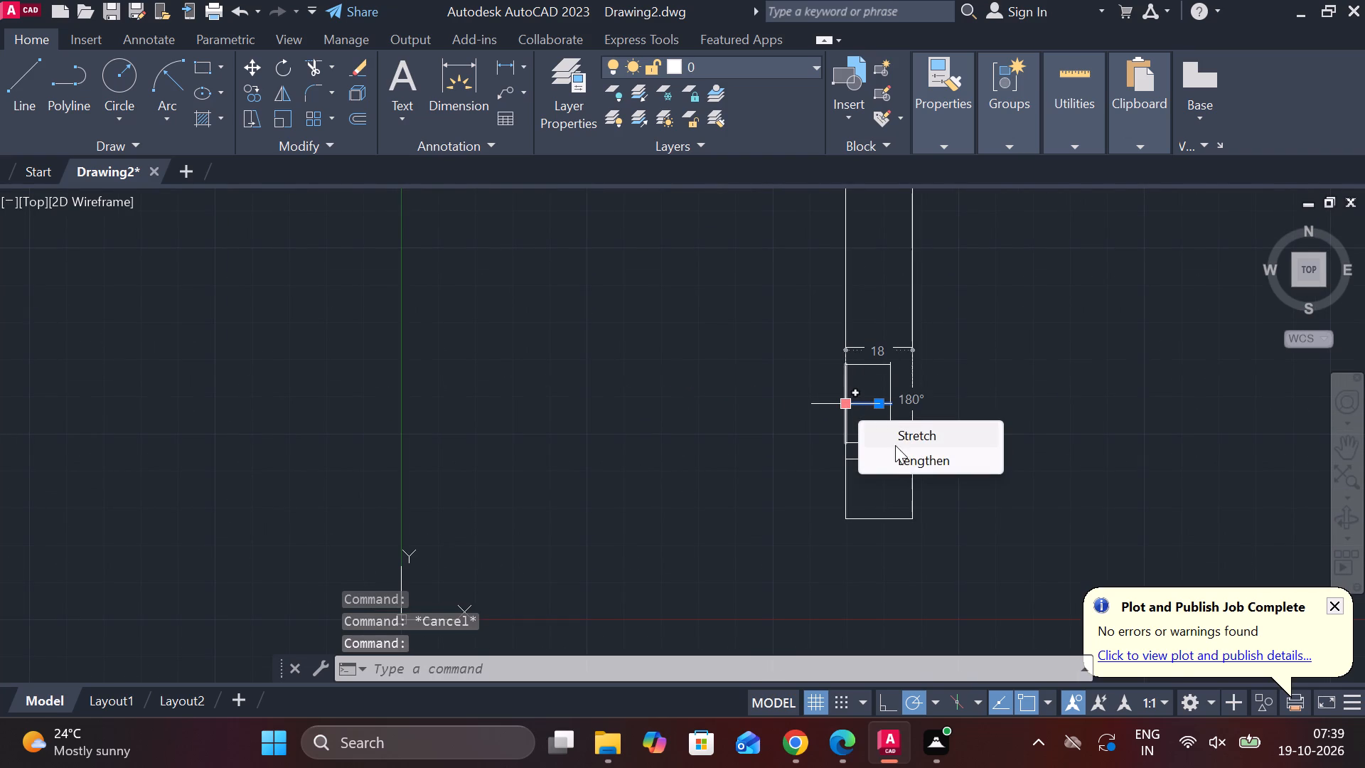
left_click(912, 453)
left_click(450, 433)
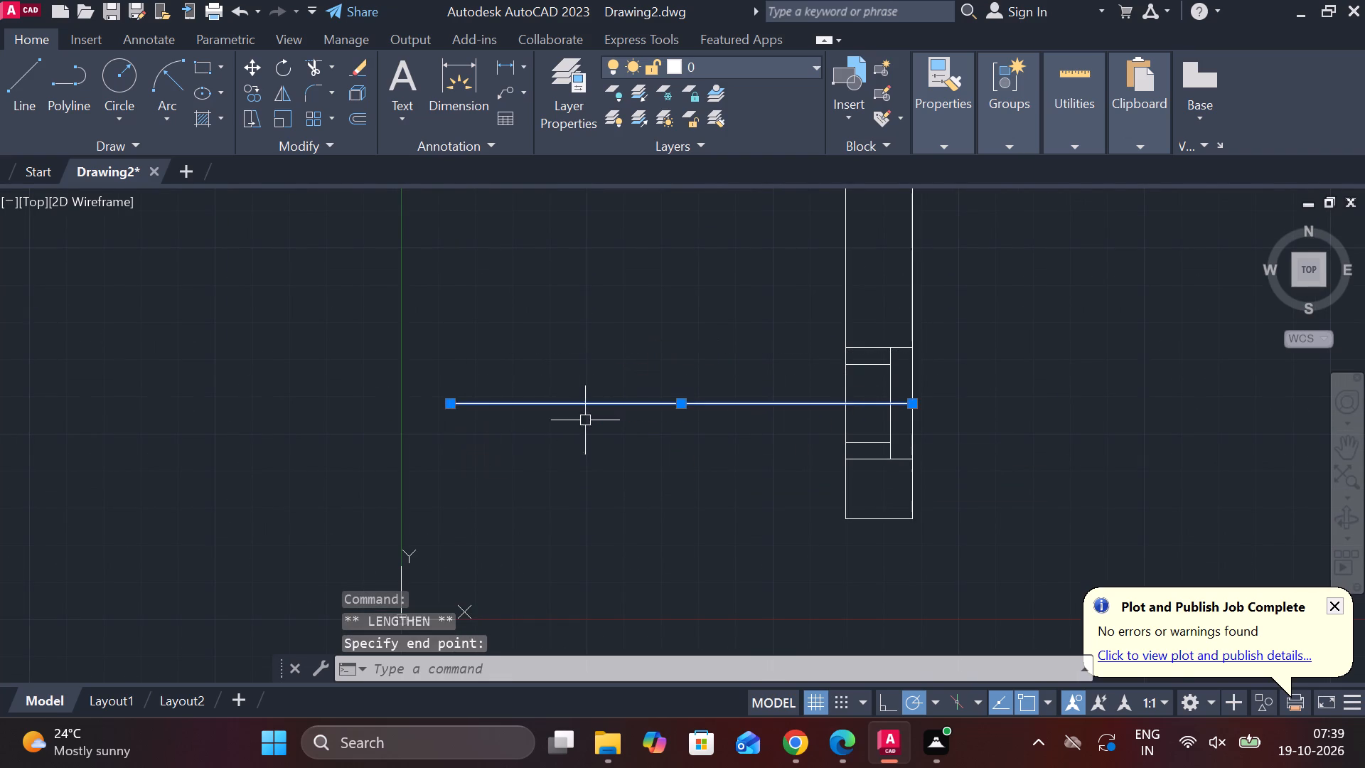
key("Escape")
Offset the part's bottom edge upward by 107.
middle_click_drag(698, 381, 574, 395)
scroll(828, 398, "up", 1)
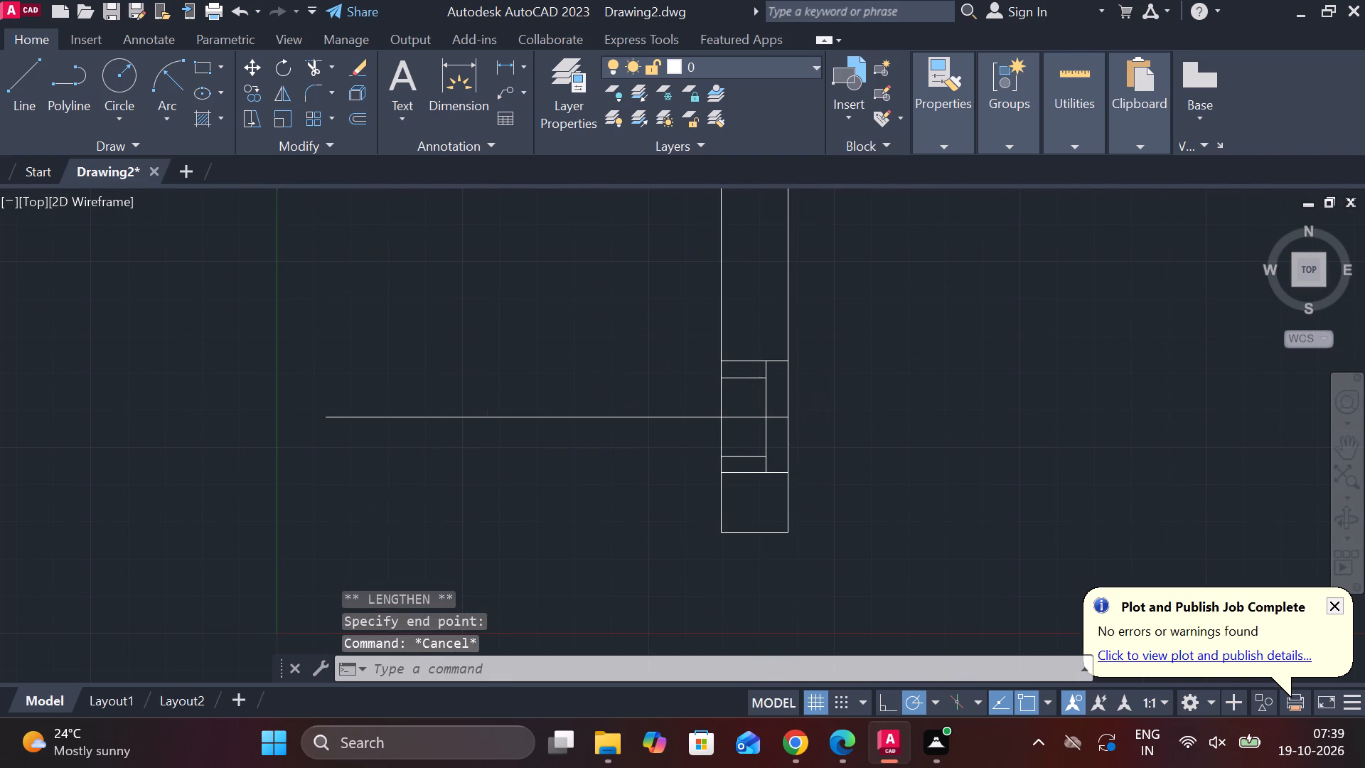
middle_click_drag(796, 408, 751, 351)
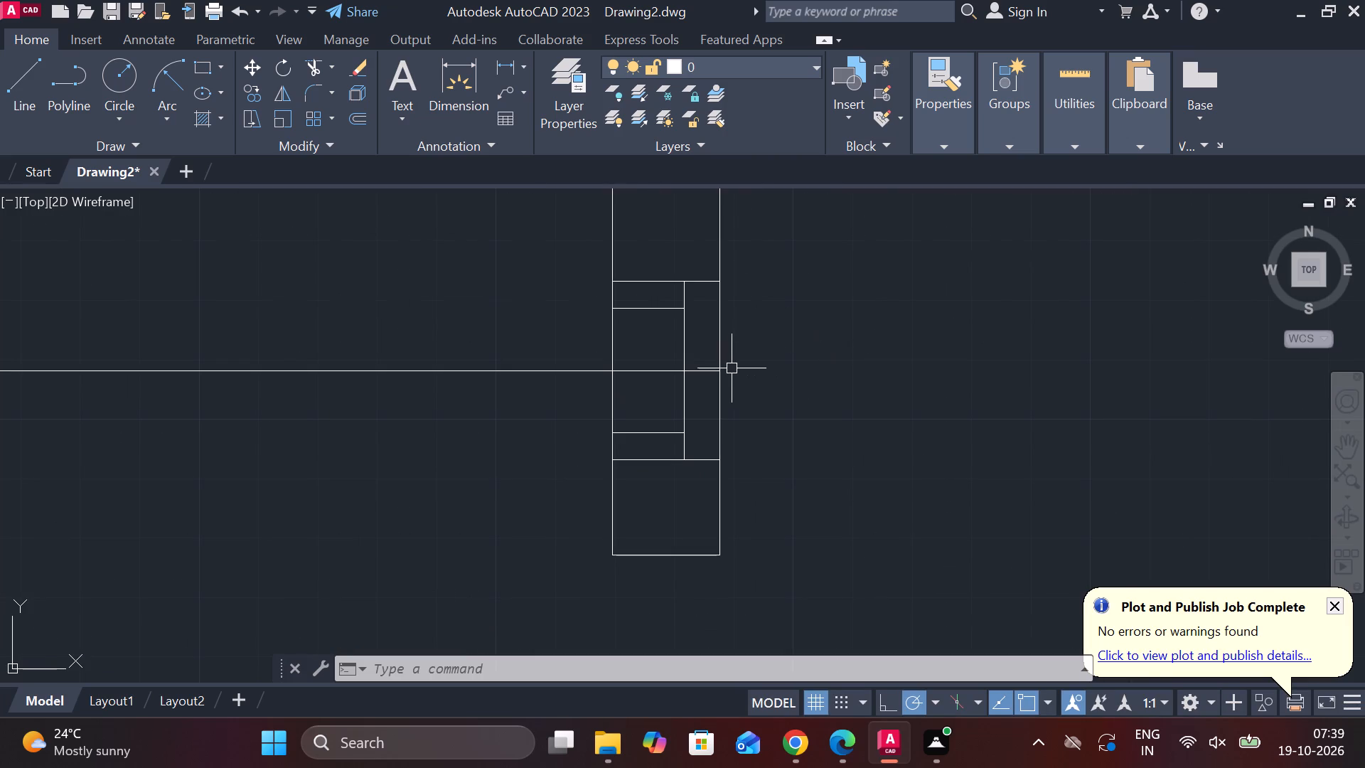
middle_click_drag(852, 321, 796, 477)
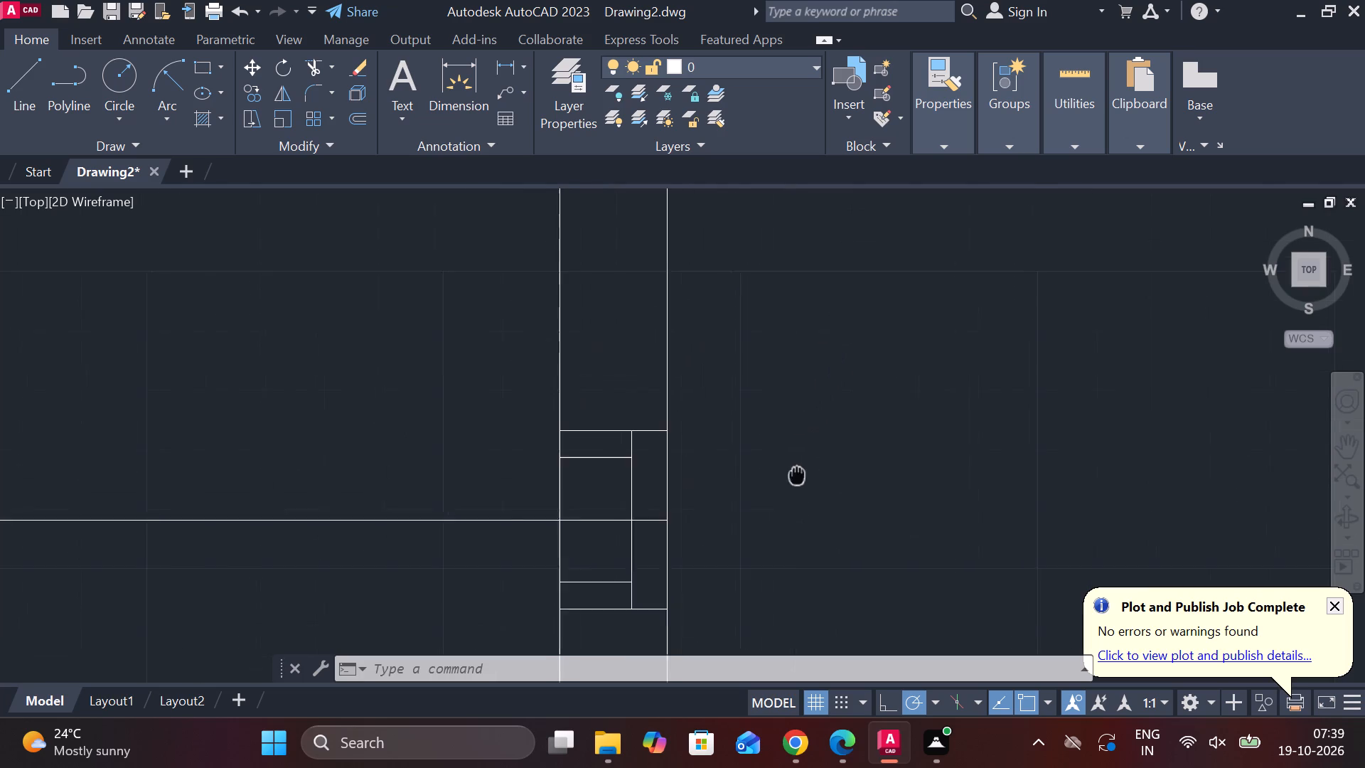
scroll(796, 452, "down", 1)
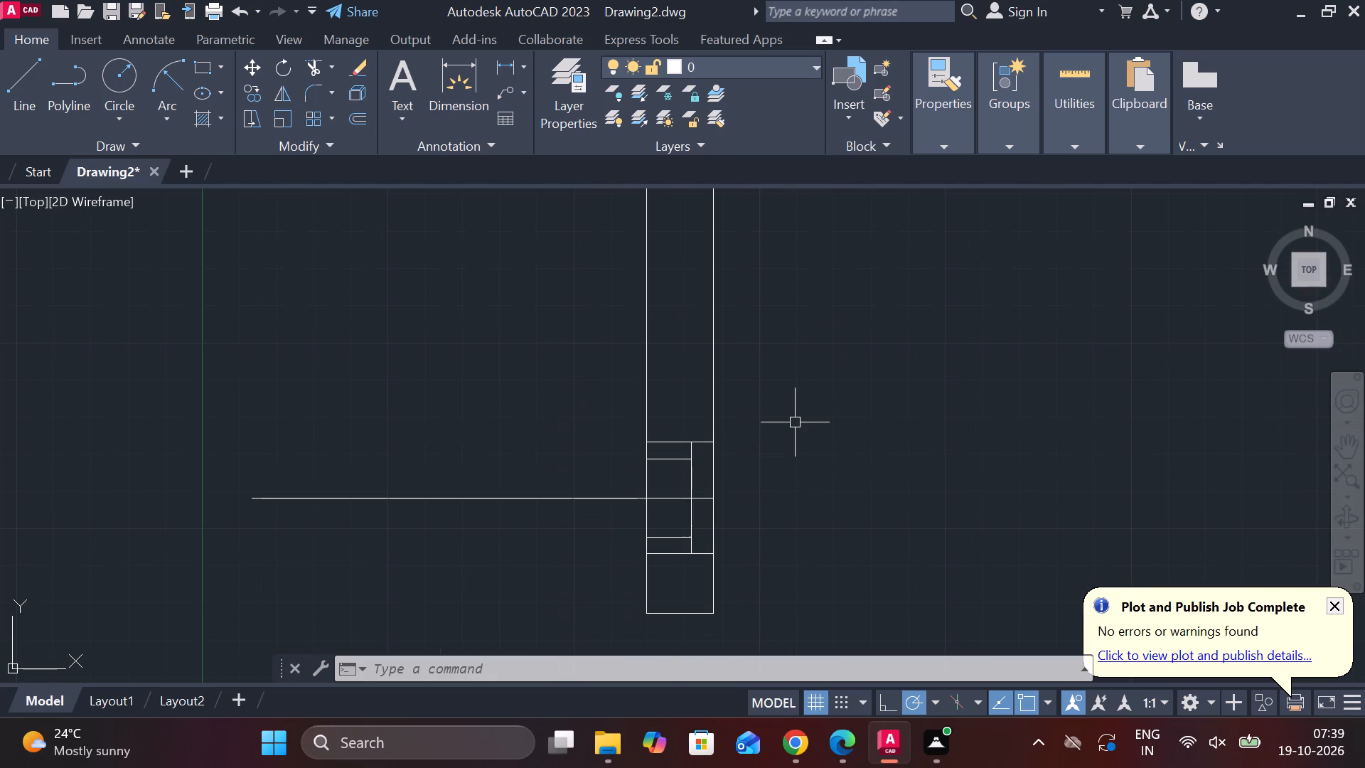
left_click(680, 615)
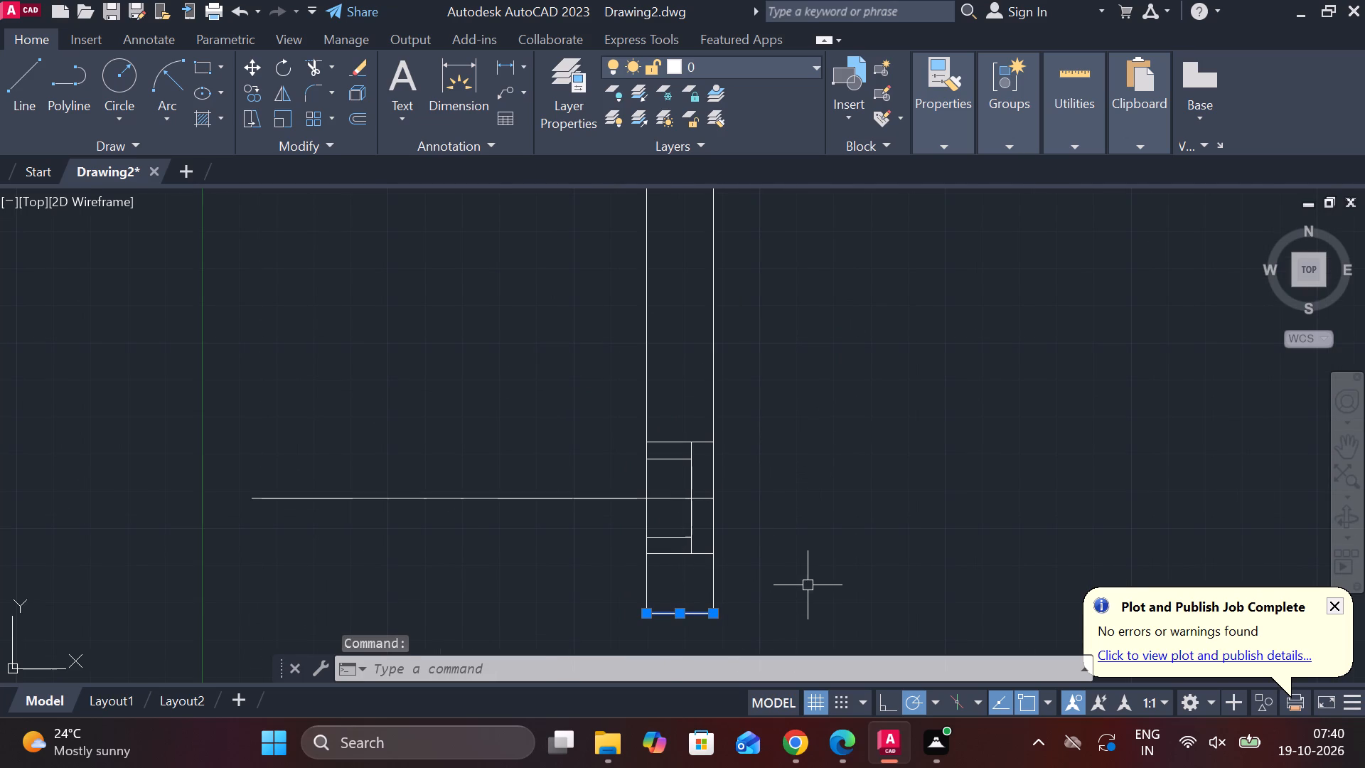
key("o")
key("Return")
key("Return")
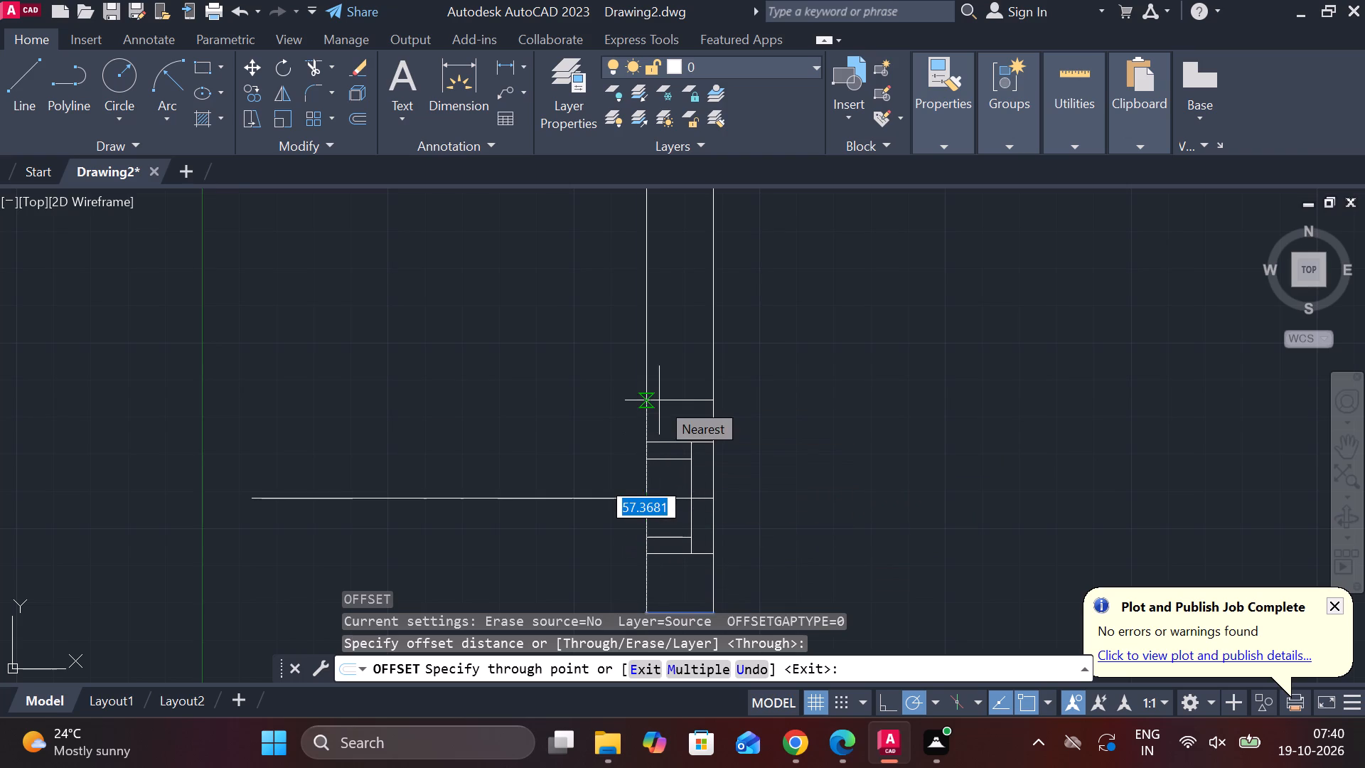
type("107")
key("Return")
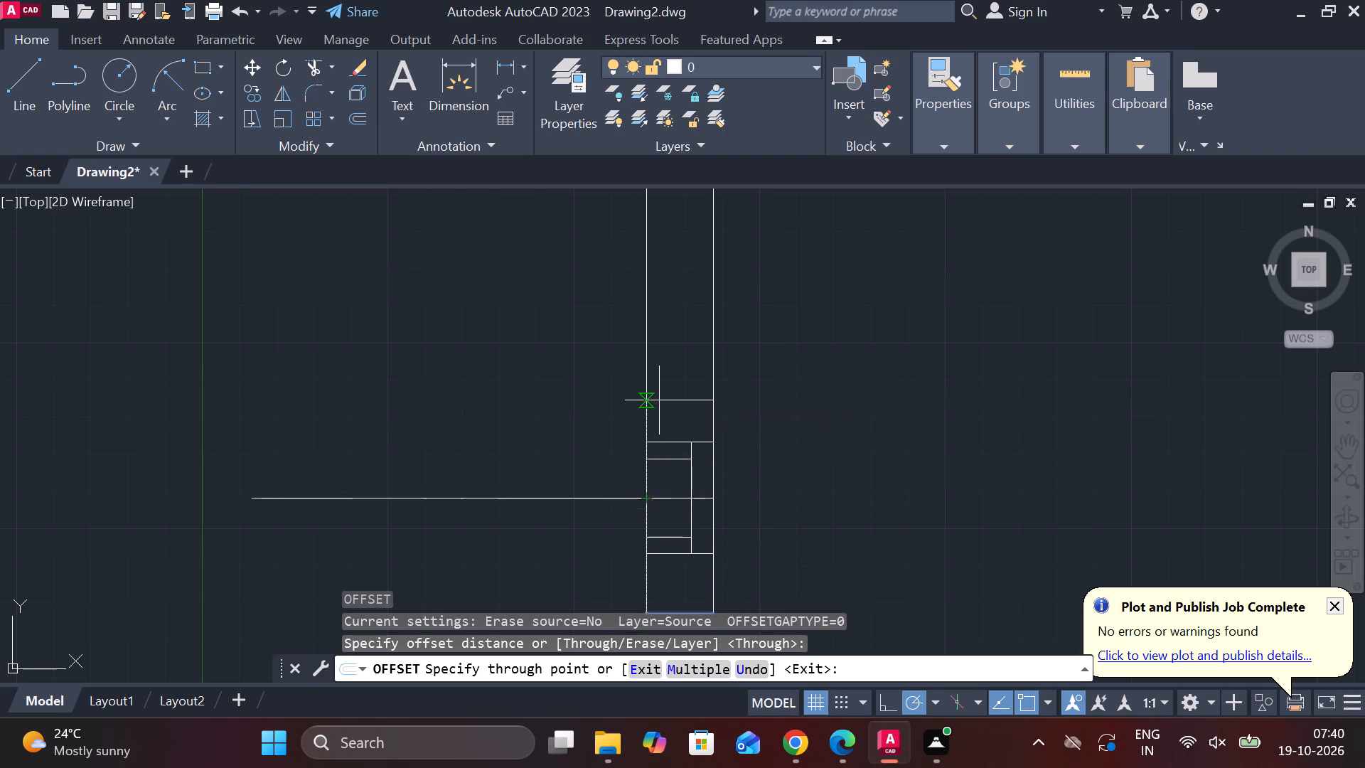
Offset the line 107 above the bottom edge by 8 both upward and downward.
middle_click_drag(768, 335, 774, 471)
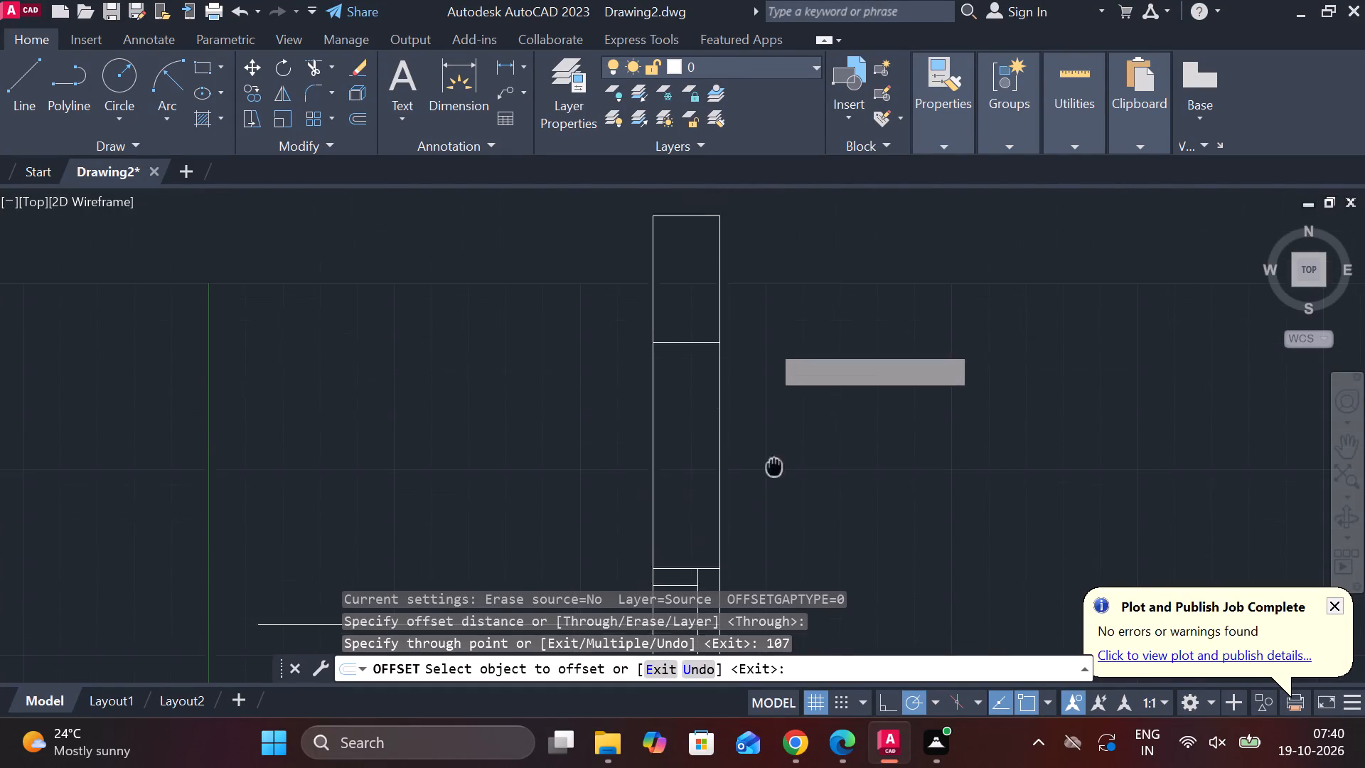
left_click(683, 353)
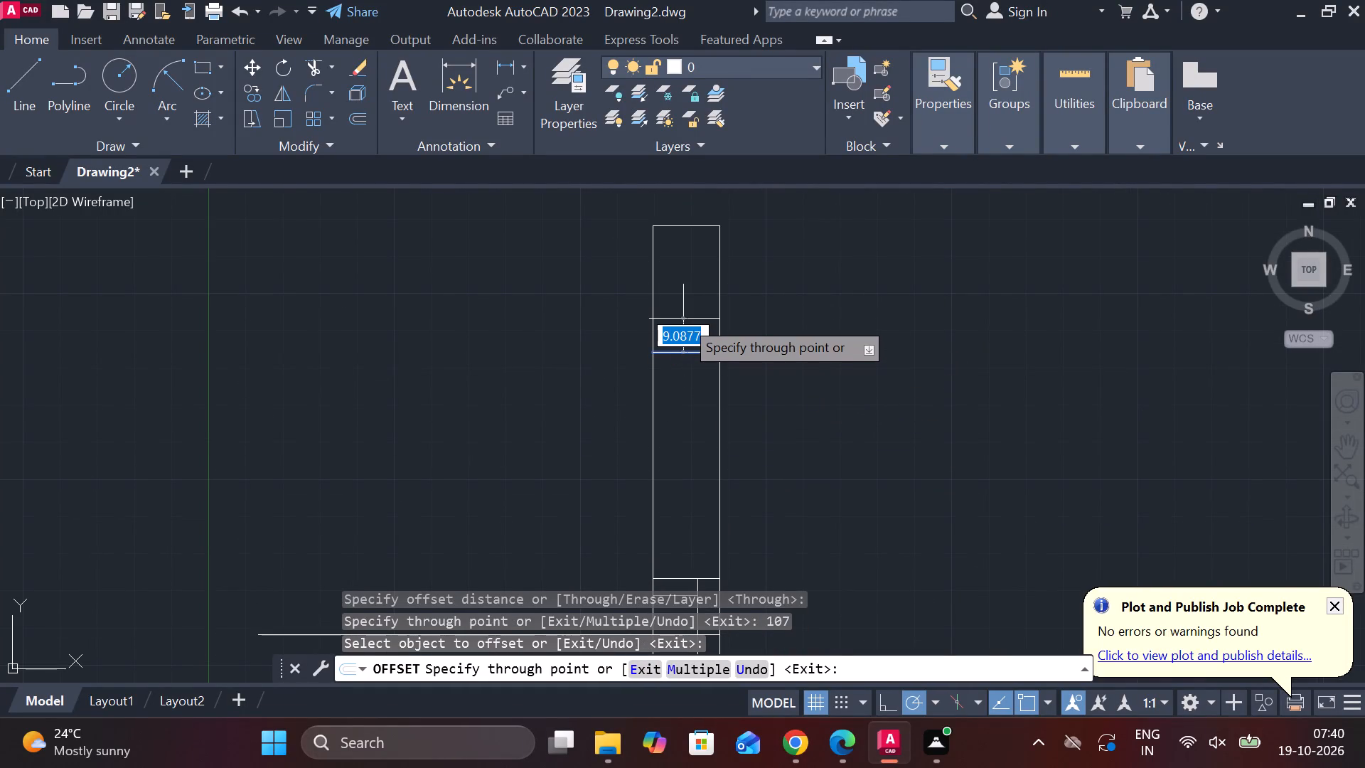
key("8")
key("Return")
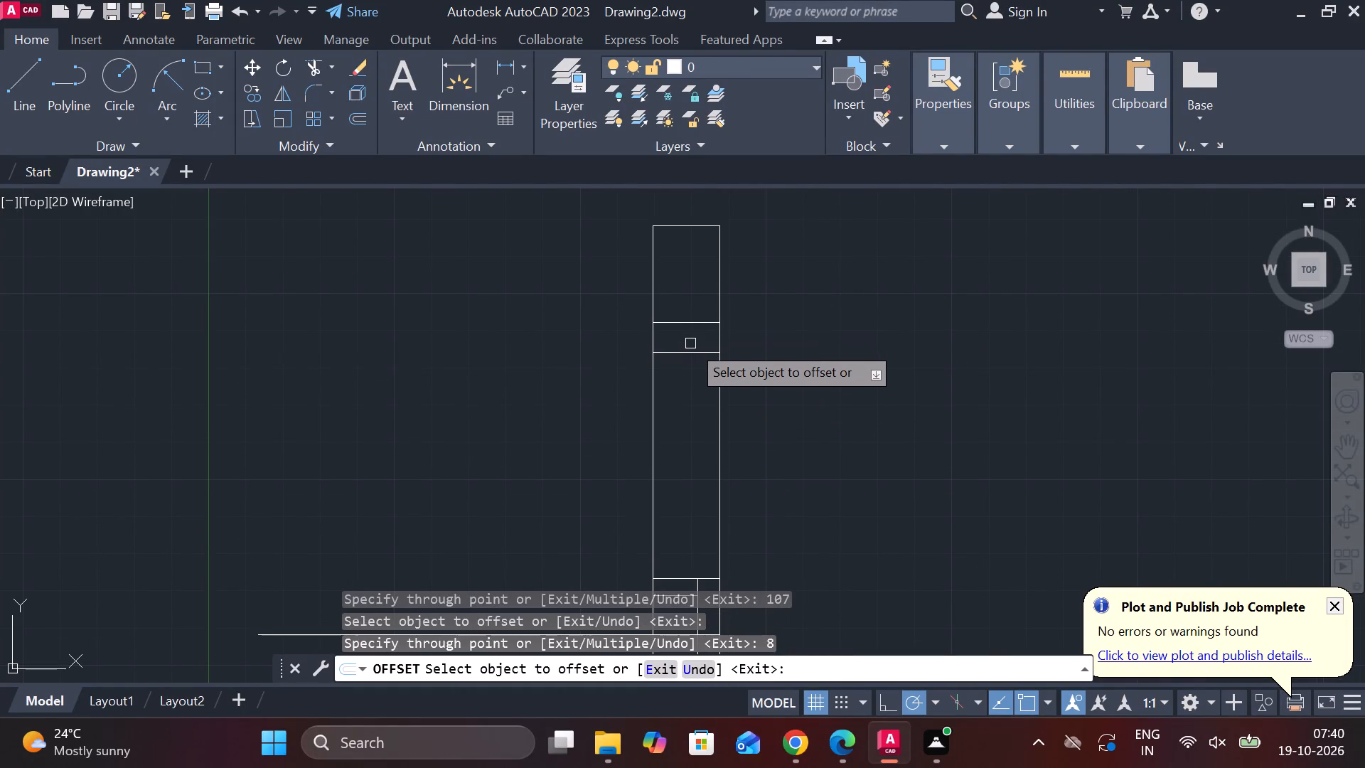
left_click(690, 358)
key("8")
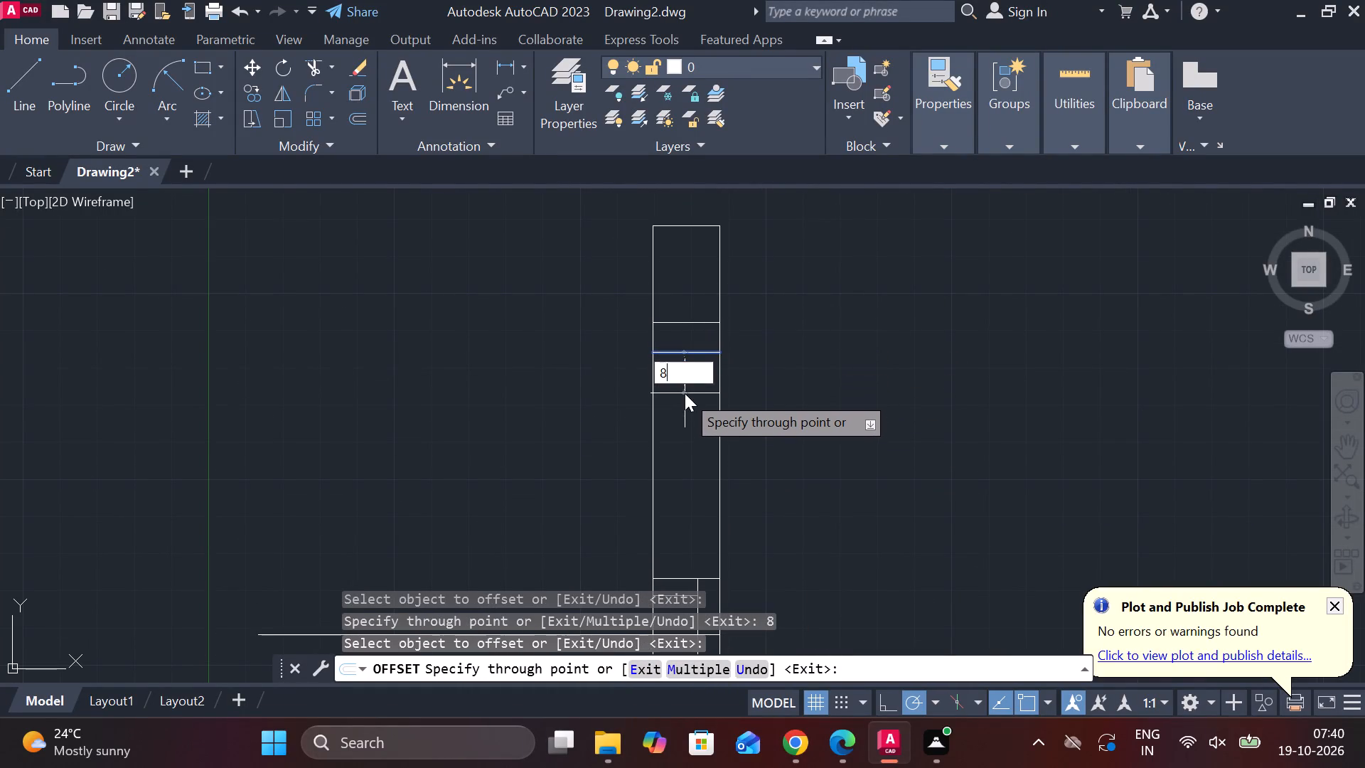
key("Return")
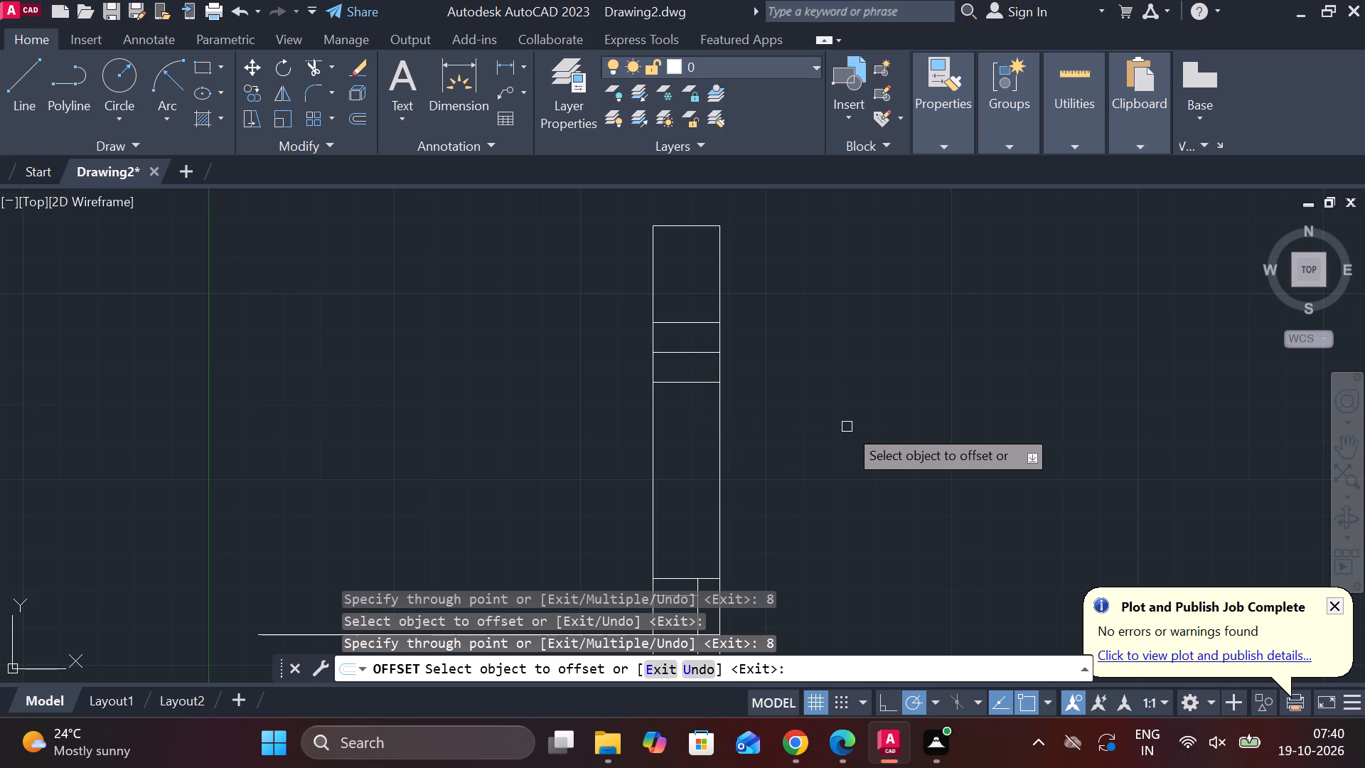
key("Escape")
Apply the DASHED linetype to the line 107 above the bottom edge and to the lengthened middle horizontal line.
left_click(676, 354)
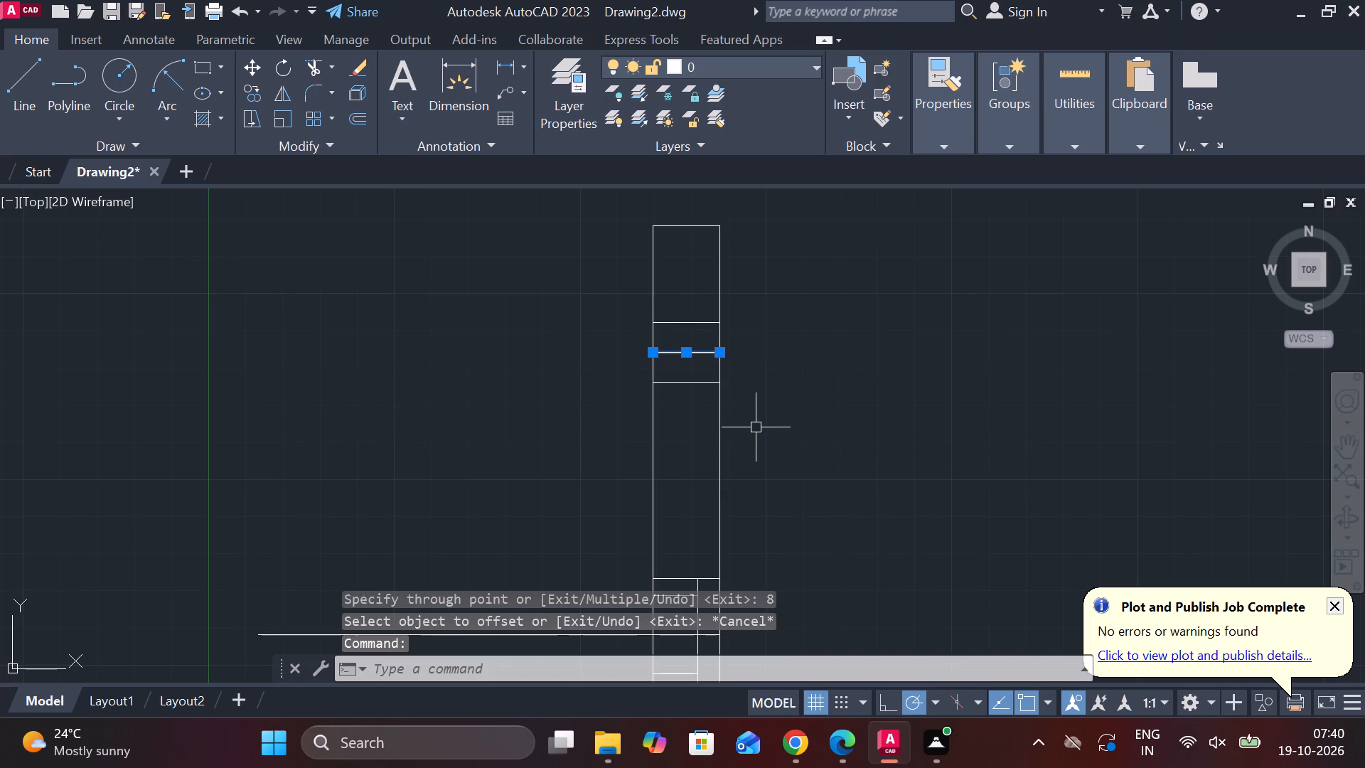
scroll(764, 418, "down", 2)
scroll(750, 502, "up", 2)
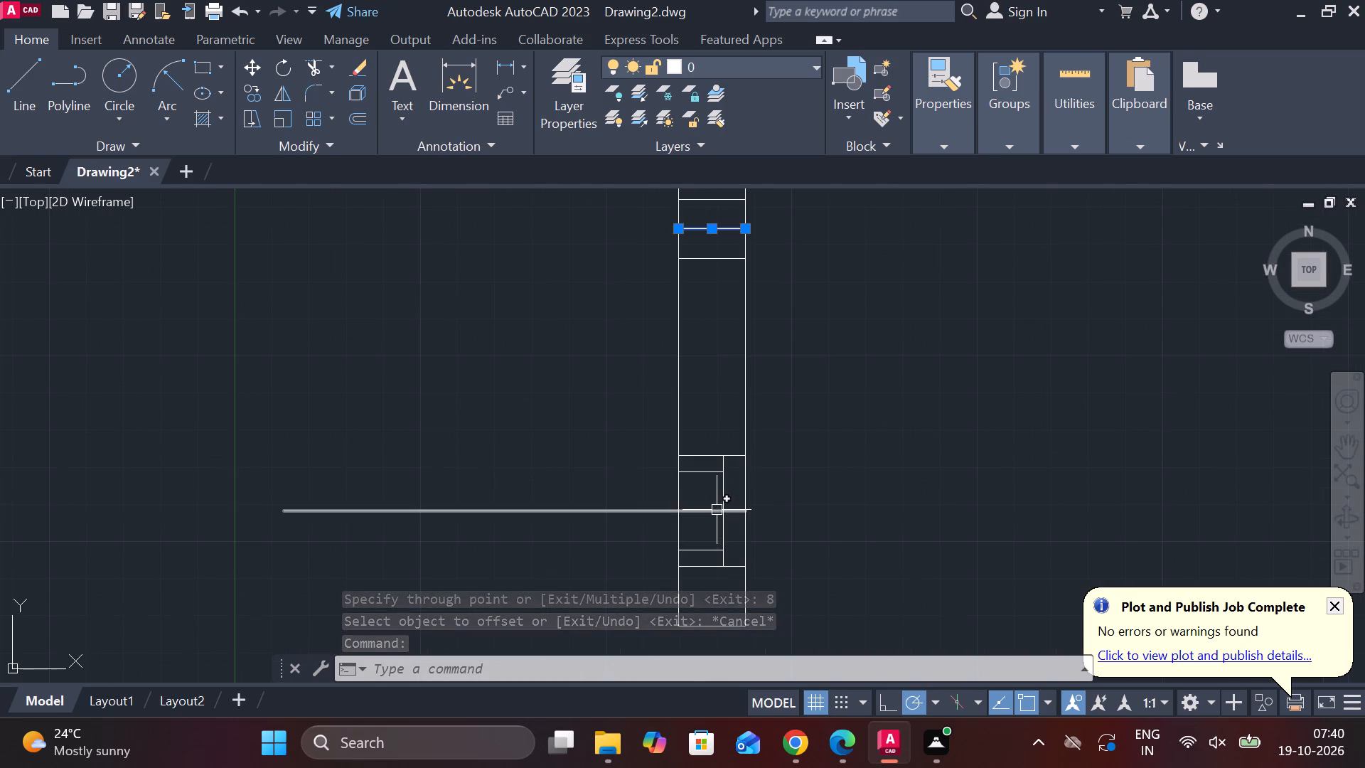
left_click(717, 510)
left_click(935, 134)
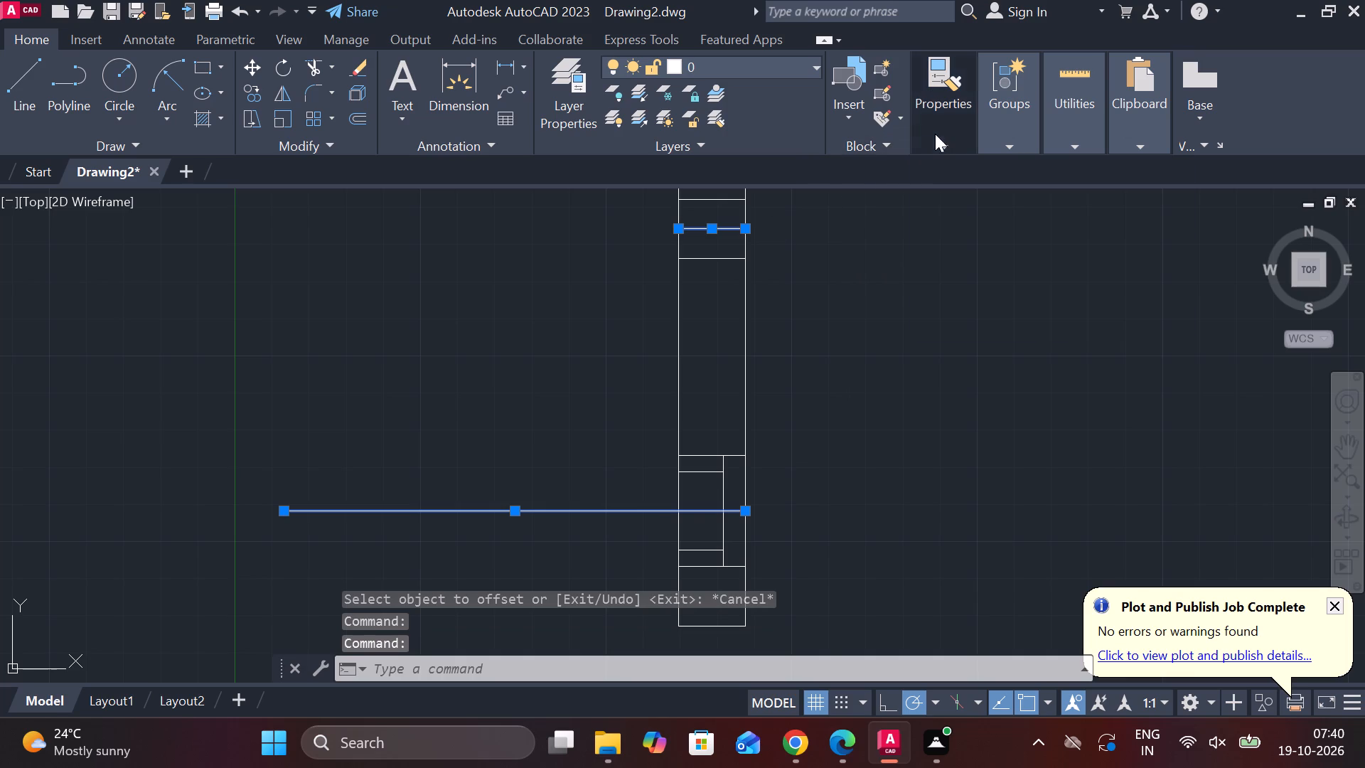
left_click(1121, 220)
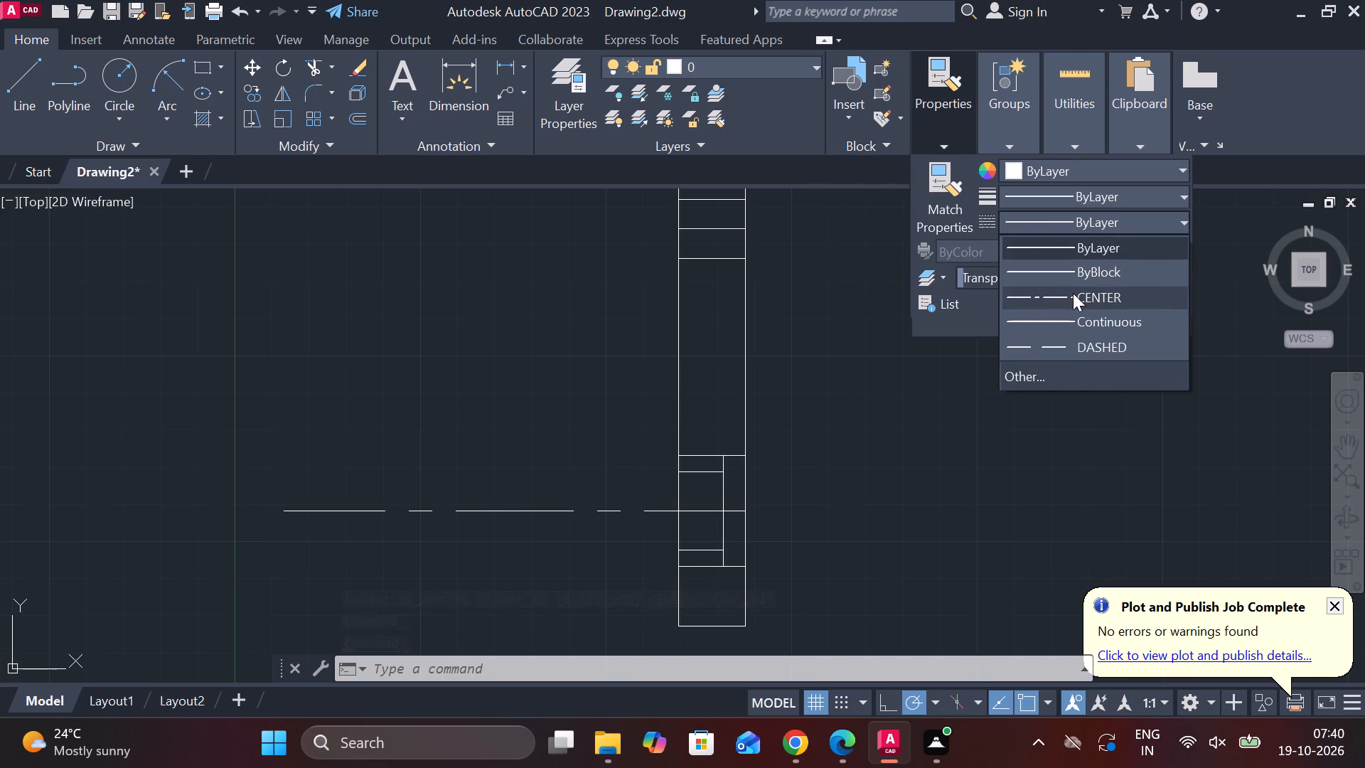
left_click(1050, 342)
key("Escape")
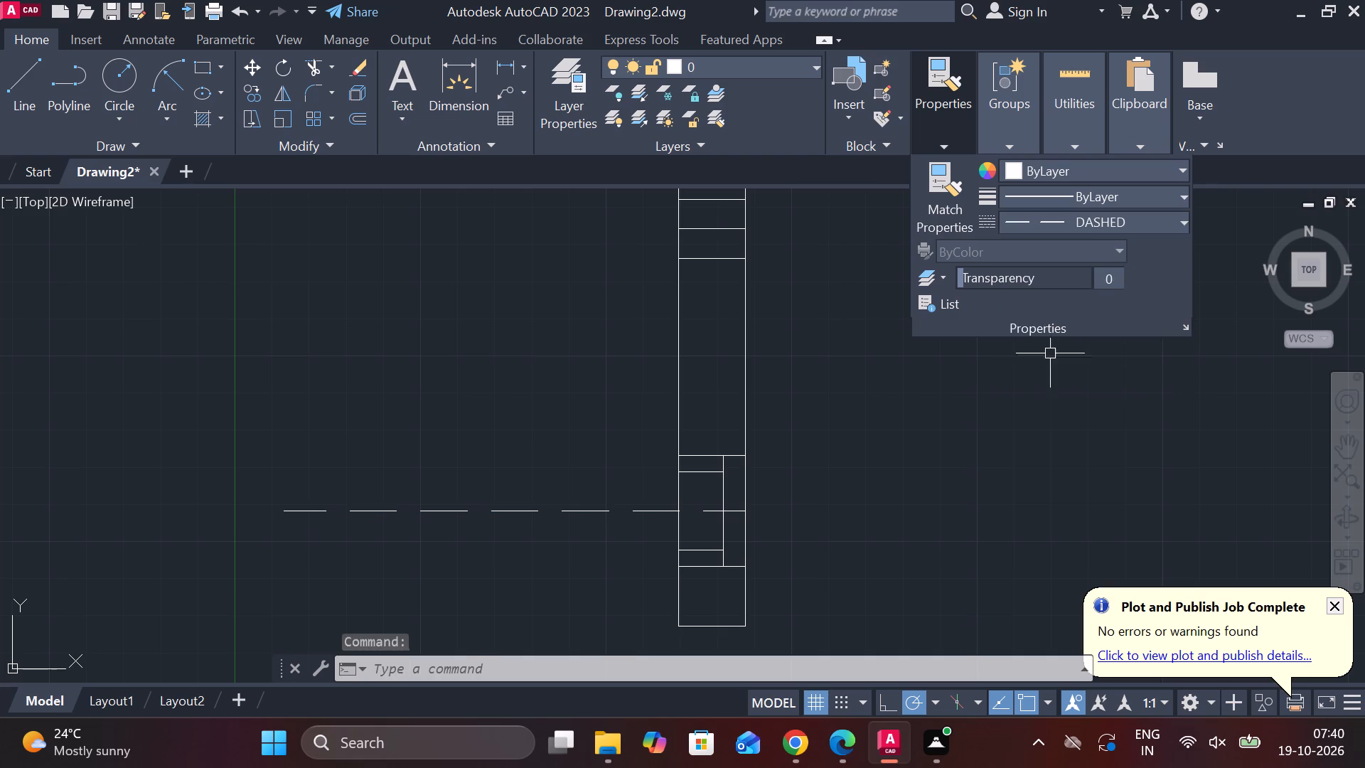
Stretch the left end of the upper dashed line horizontally, well beyond the part's left edge.
scroll(997, 405, "down", 1)
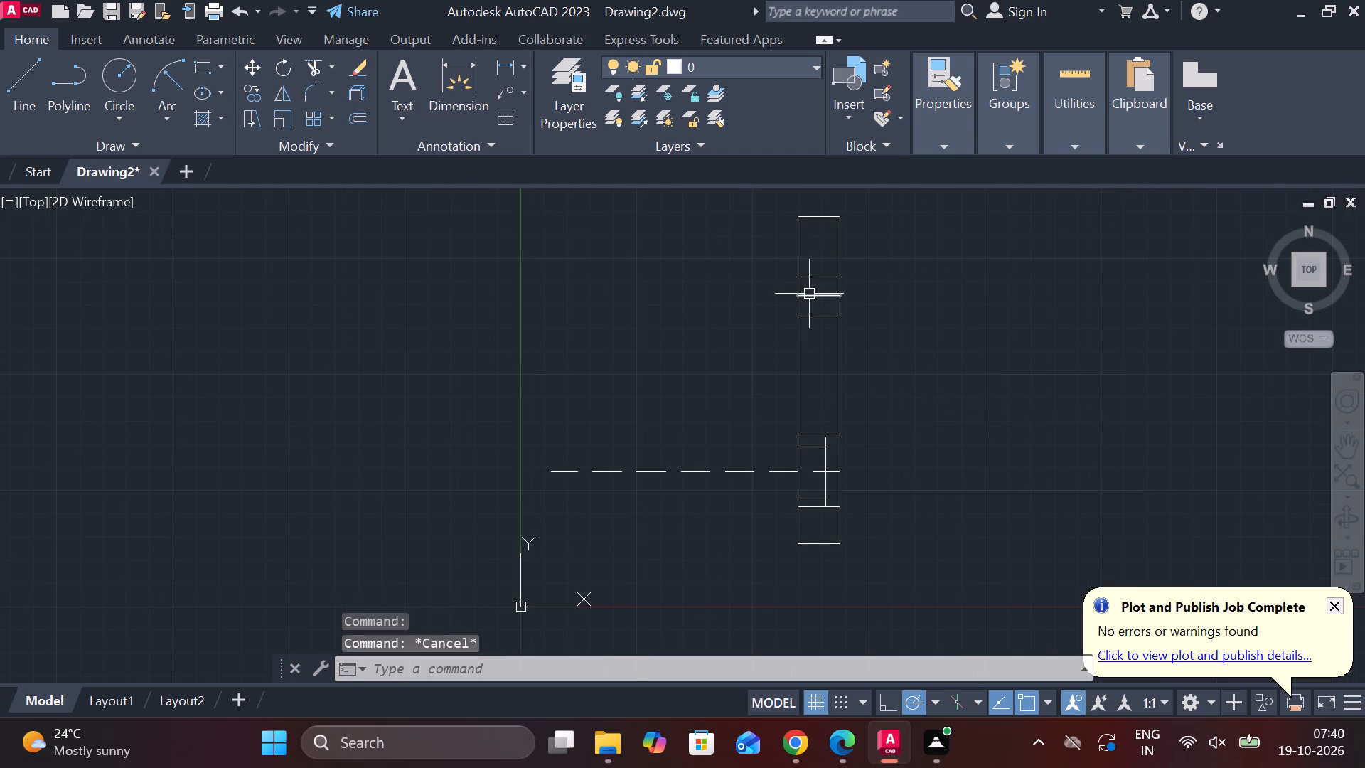
left_click(826, 294)
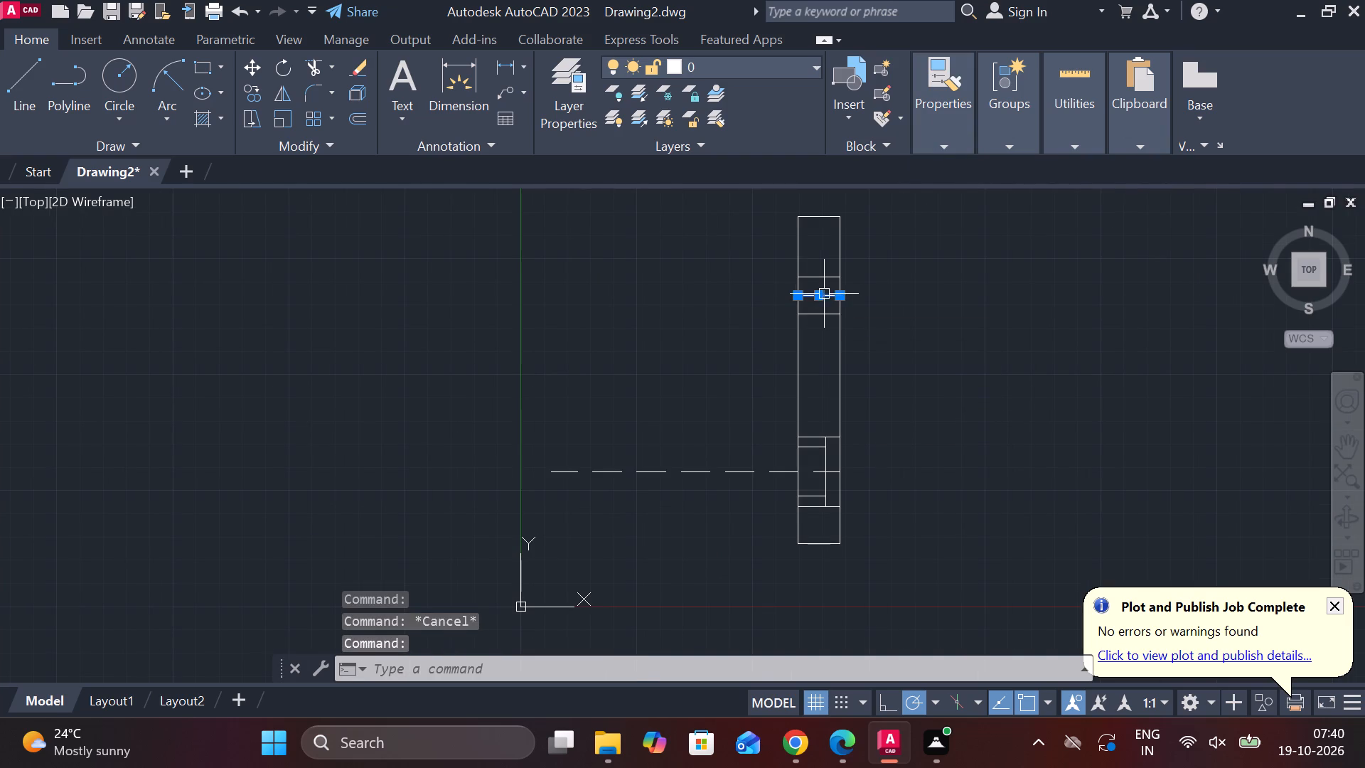
left_click(802, 295)
left_click(612, 296)
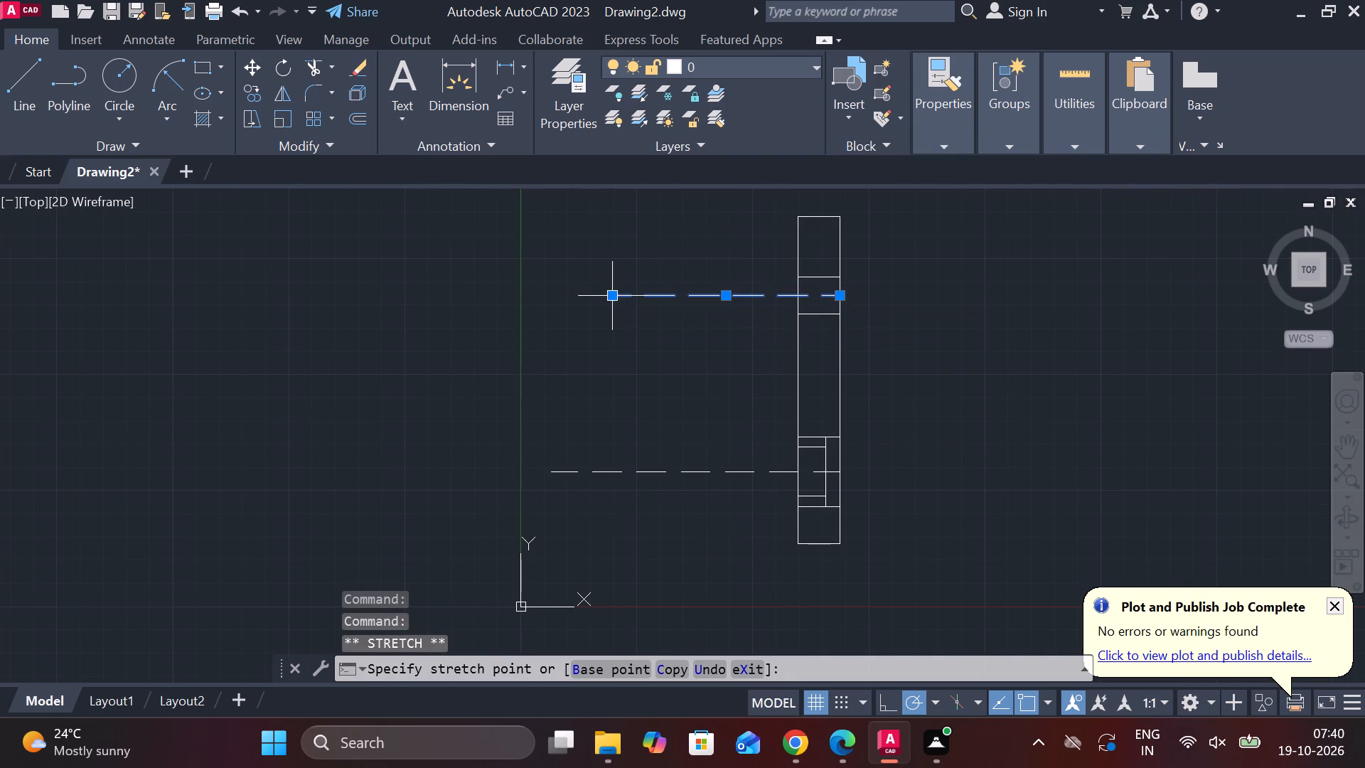
key("Escape")
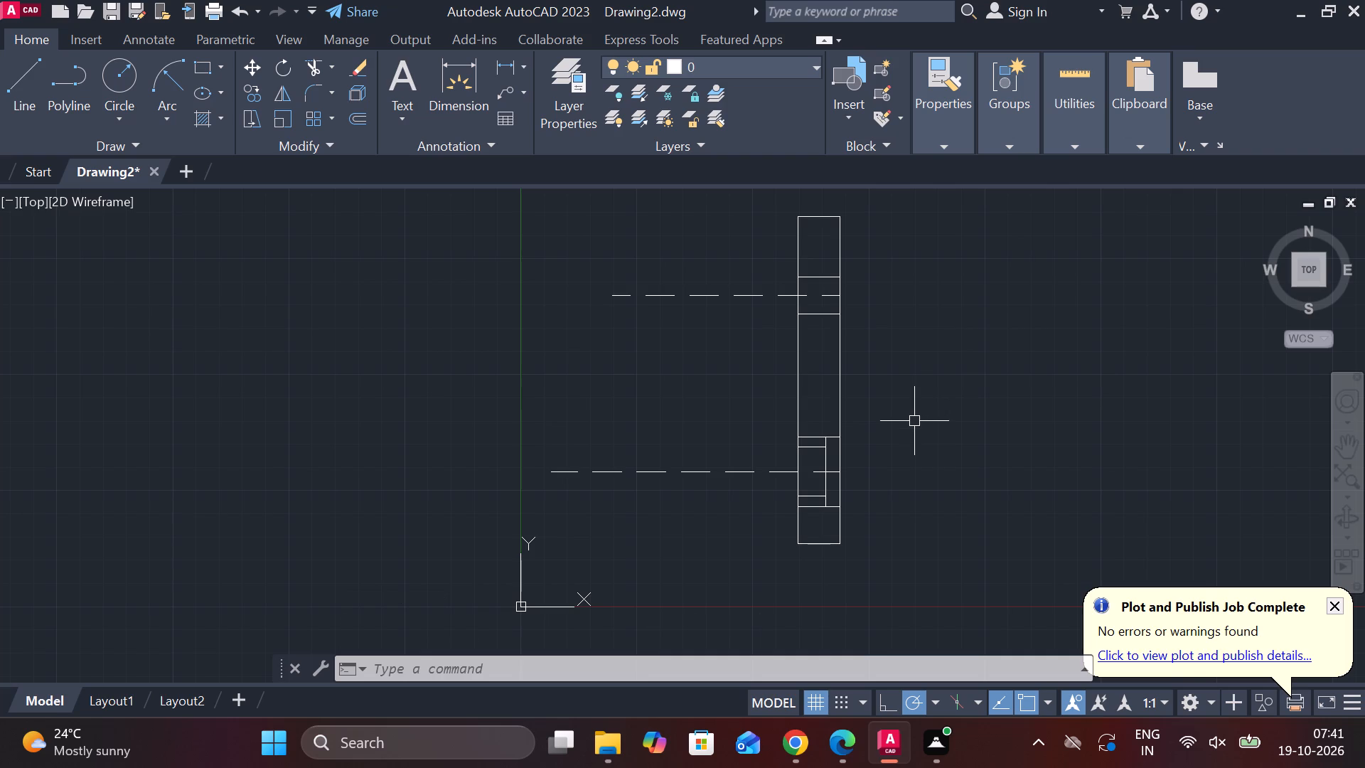
Offset the part's bottom edge upward by 84.
left_click(809, 547)
key("o")
key("Return")
key("Return")
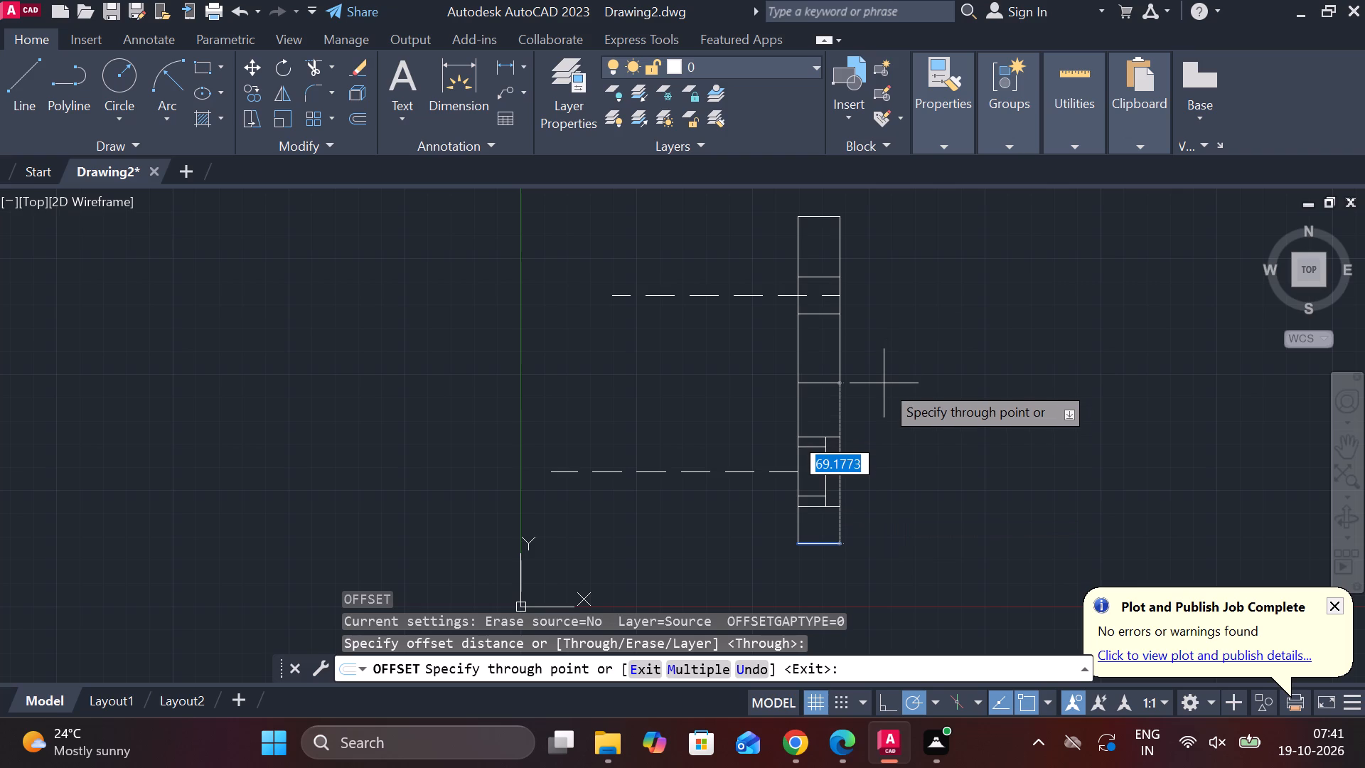
key("8")
type("4")
key("space")
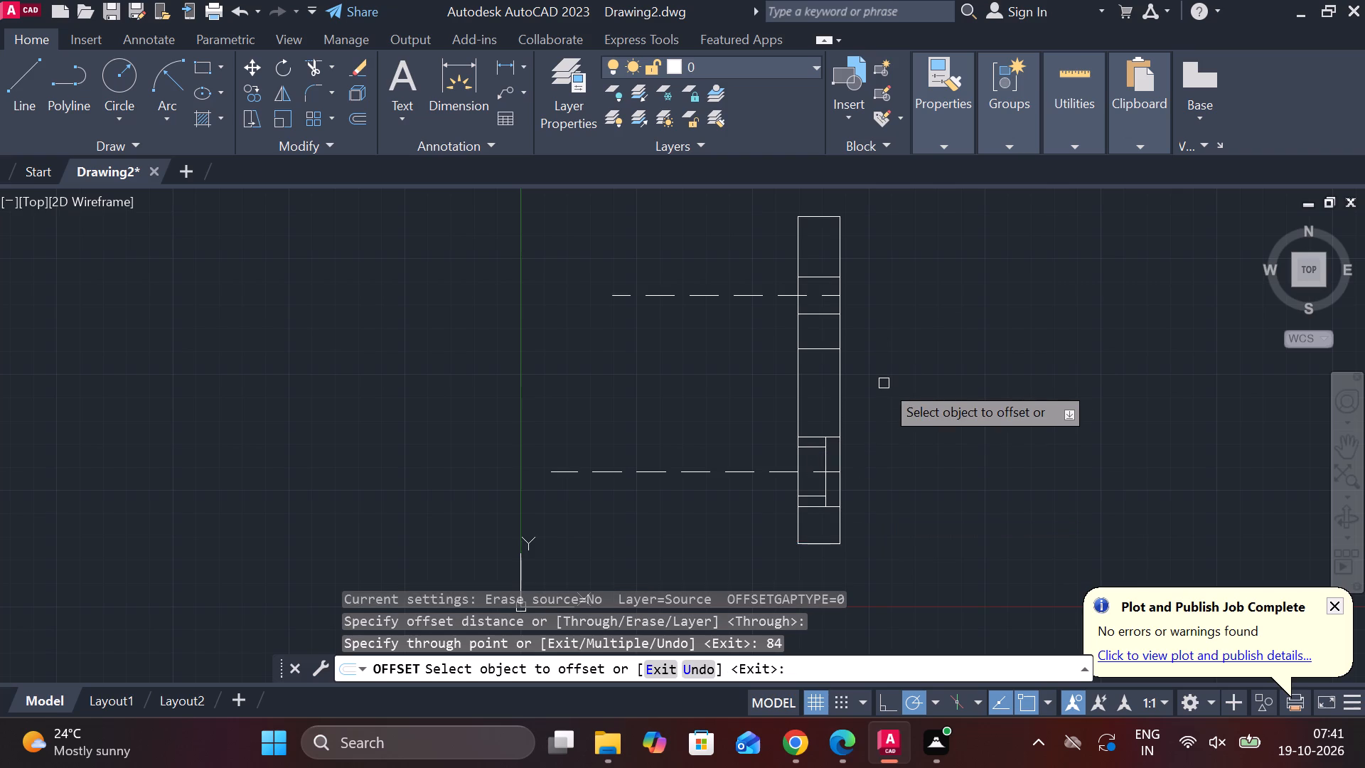
scroll(887, 381, "up", 1)
middle_click_drag(900, 378, 904, 461)
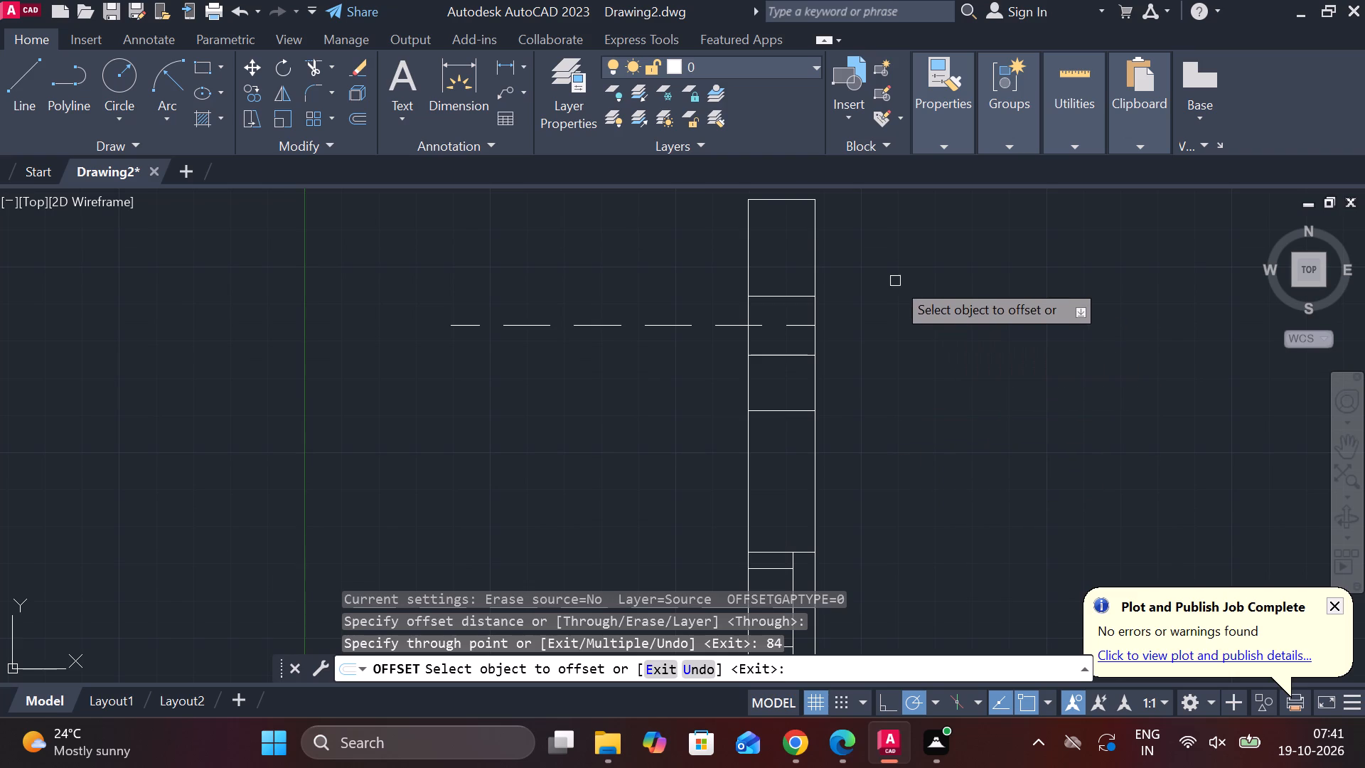
key("Escape")
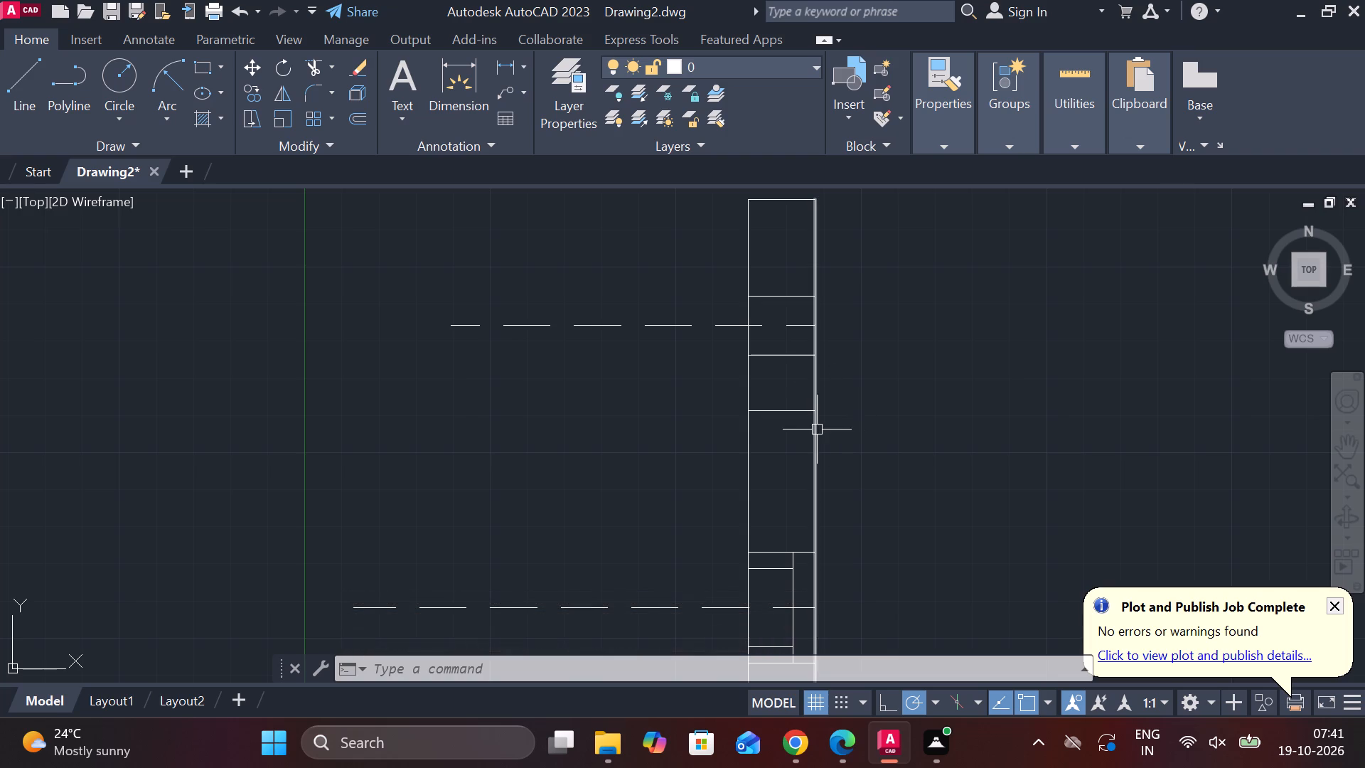
Trim away all segments of the part's right edge above the 84-offset line, up to the top edge.
type("TR")
key("space")
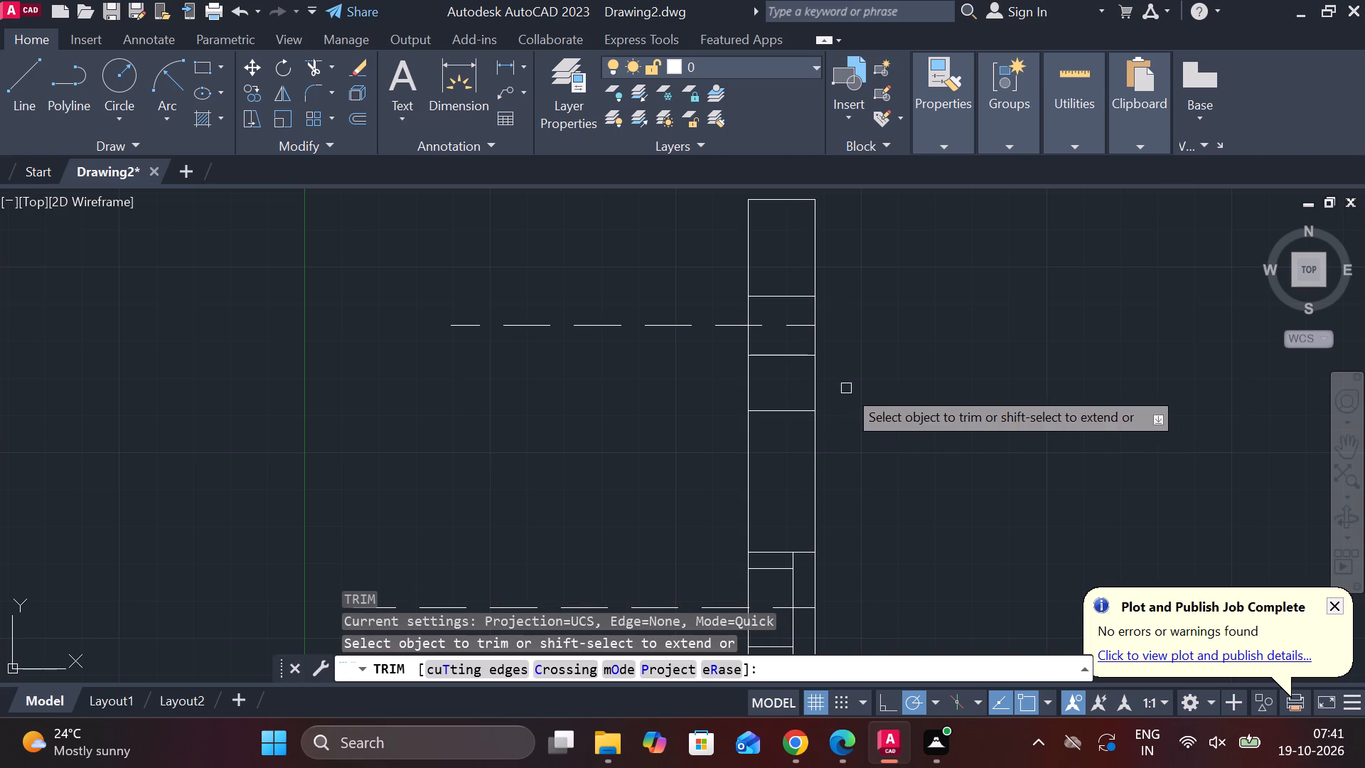
left_click(817, 385)
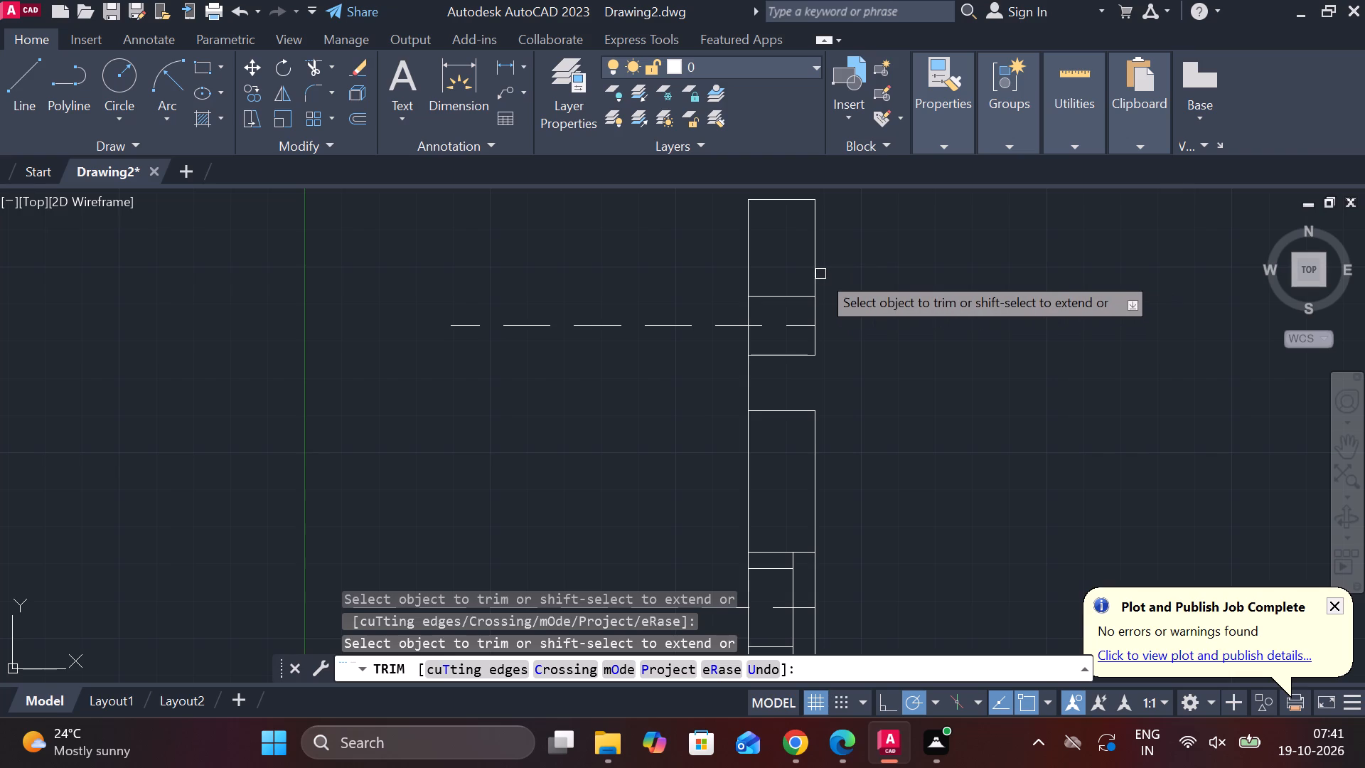
left_click(814, 235)
left_click(813, 308)
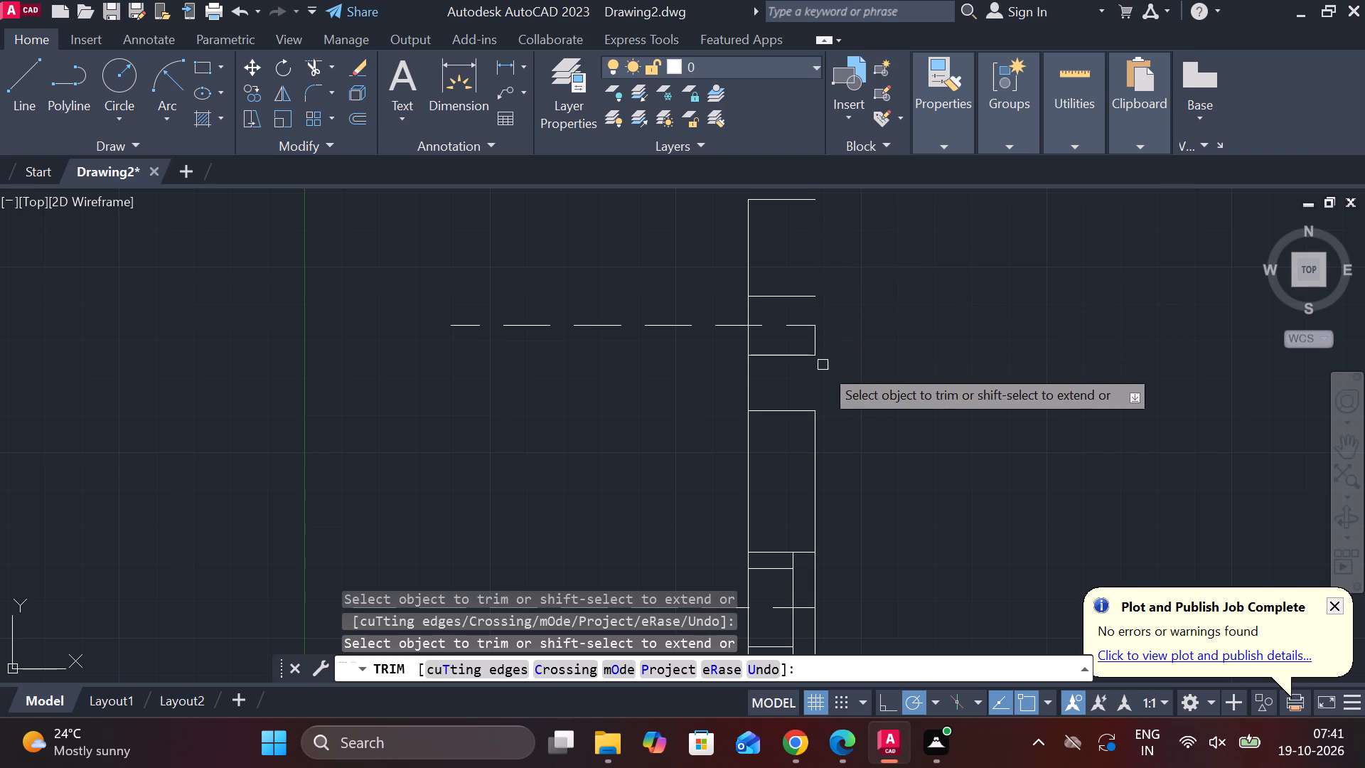
left_click(815, 342)
key("Escape")
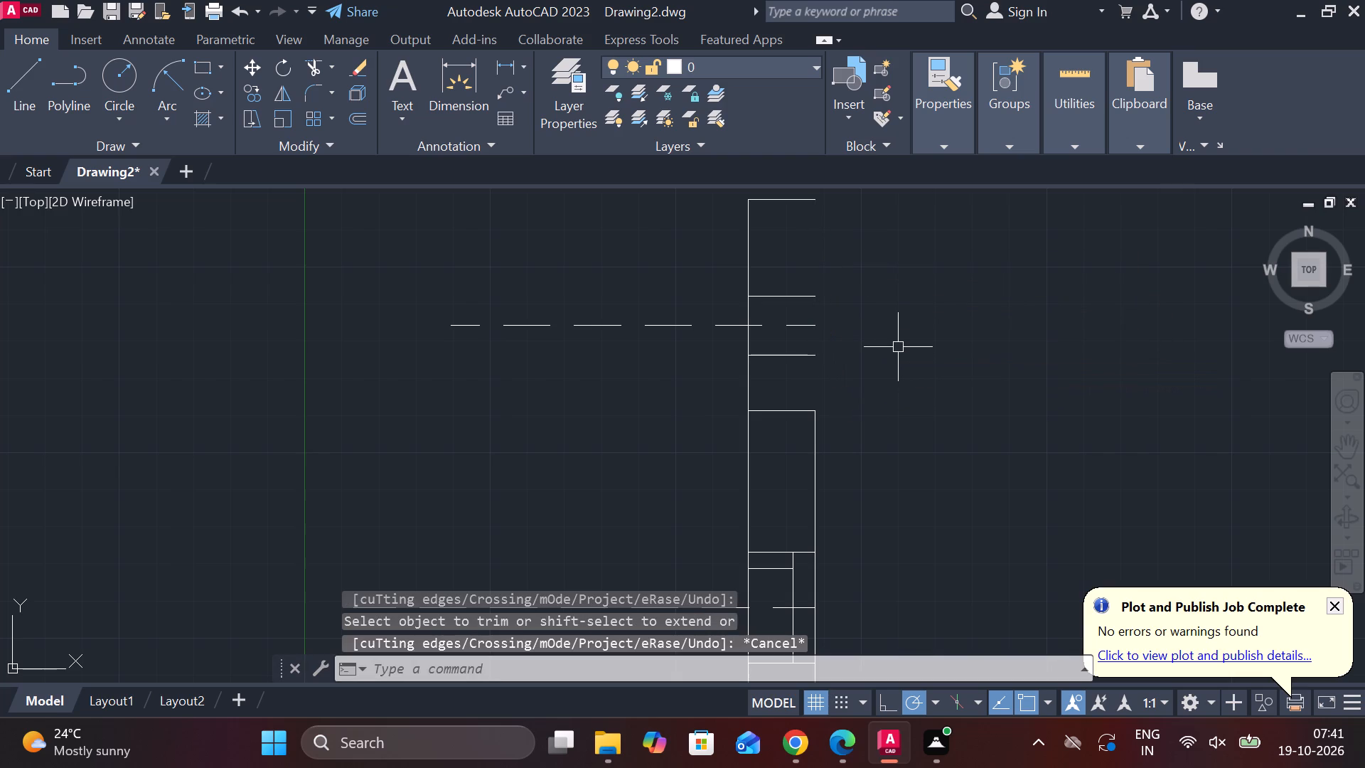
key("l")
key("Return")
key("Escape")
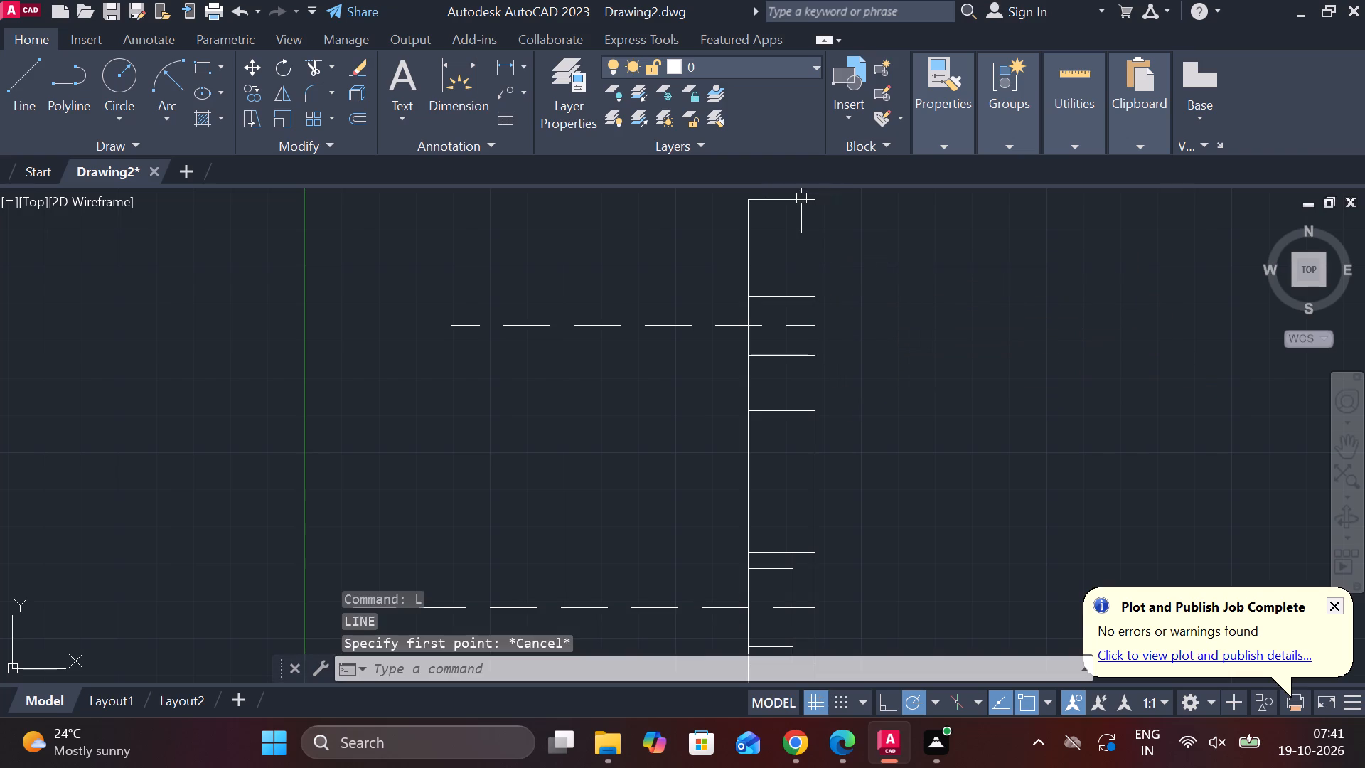
Replace the part's top edge with a 17-long line from the top-left corner, continued straight down to the 84-offset line.
left_click(801, 200)
type("E L")
key("Return")
left_click(751, 203)
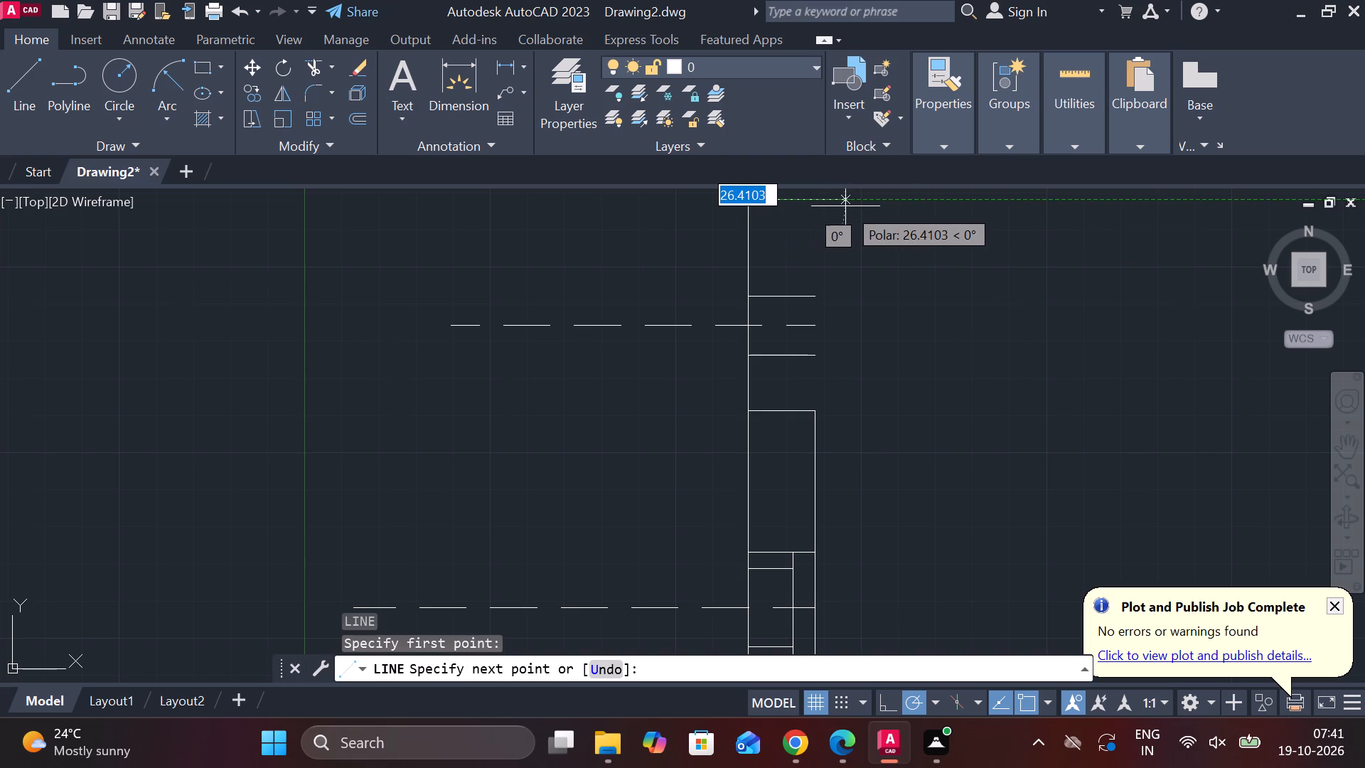
key("1")
type("7")
key("space")
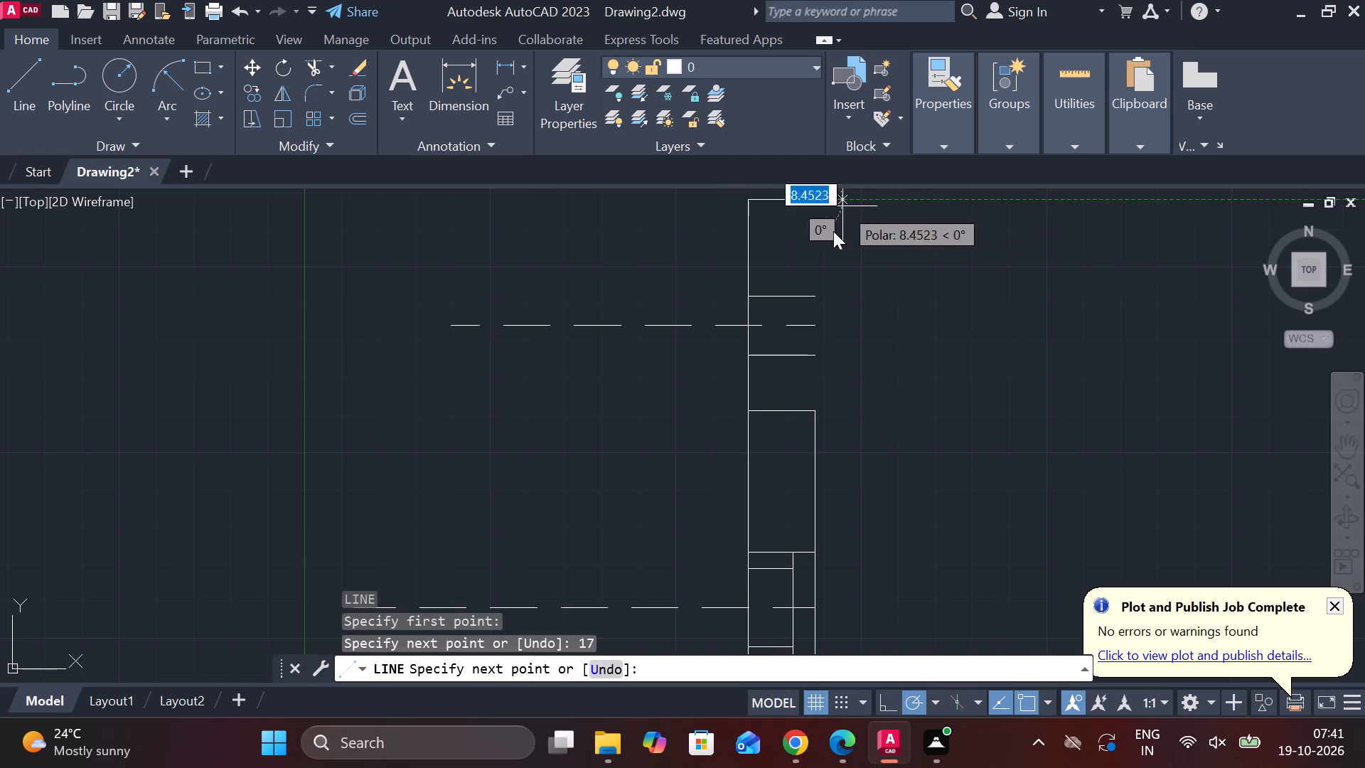
scroll(805, 395, "up", 2)
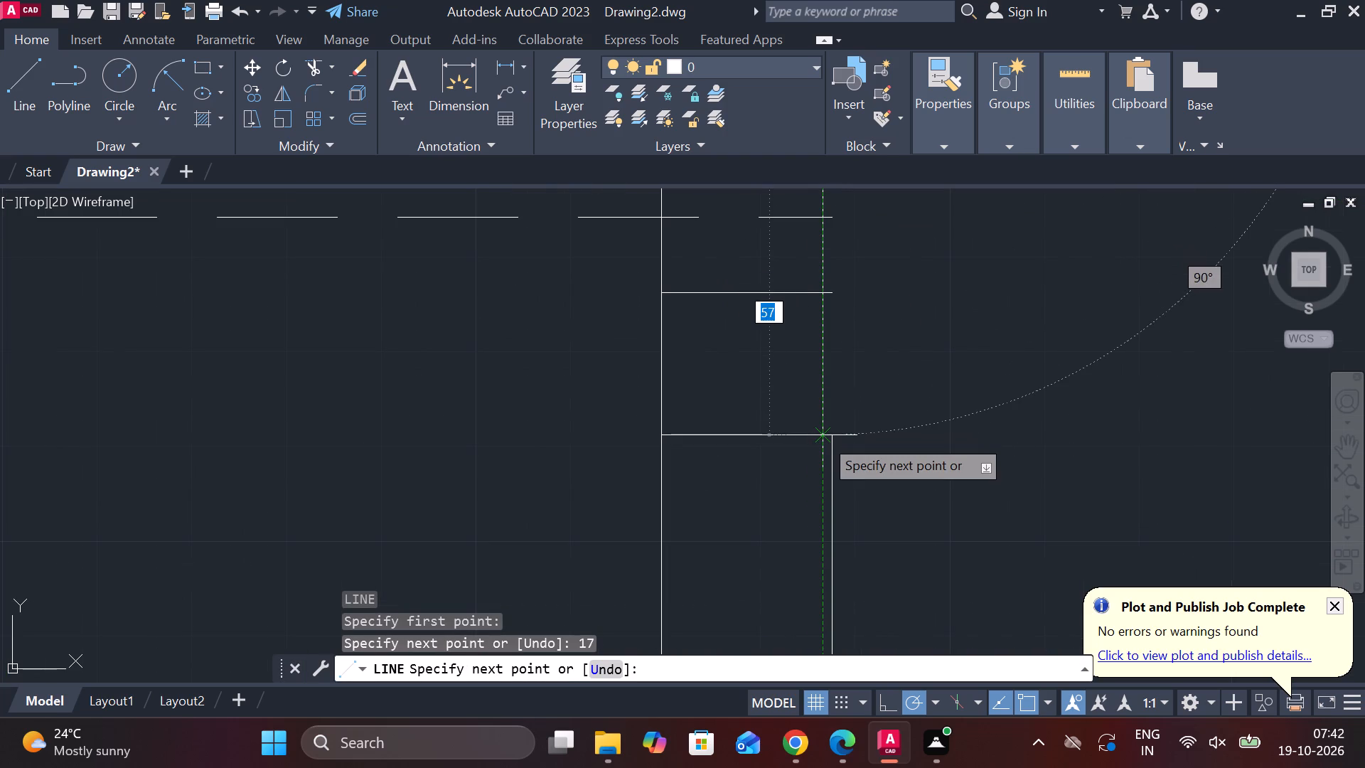
left_click(823, 437)
key("Escape")
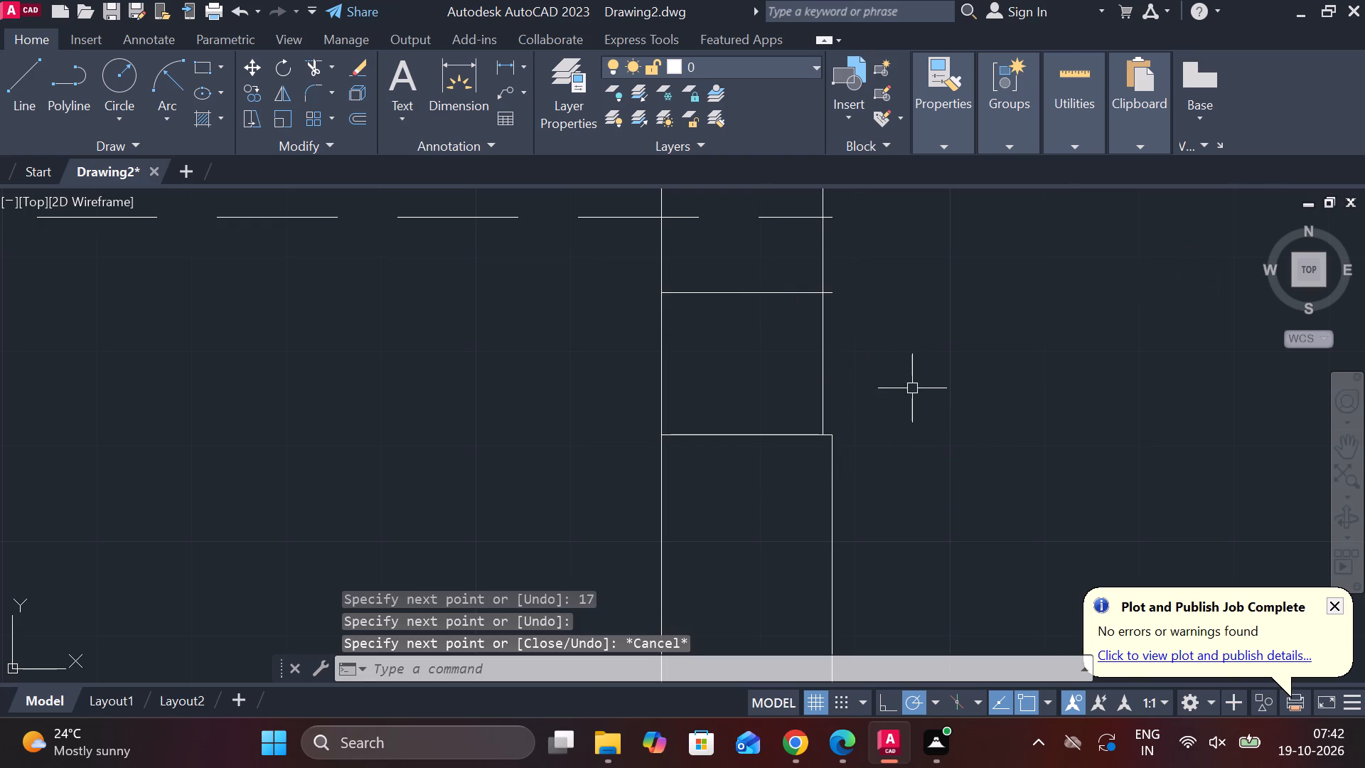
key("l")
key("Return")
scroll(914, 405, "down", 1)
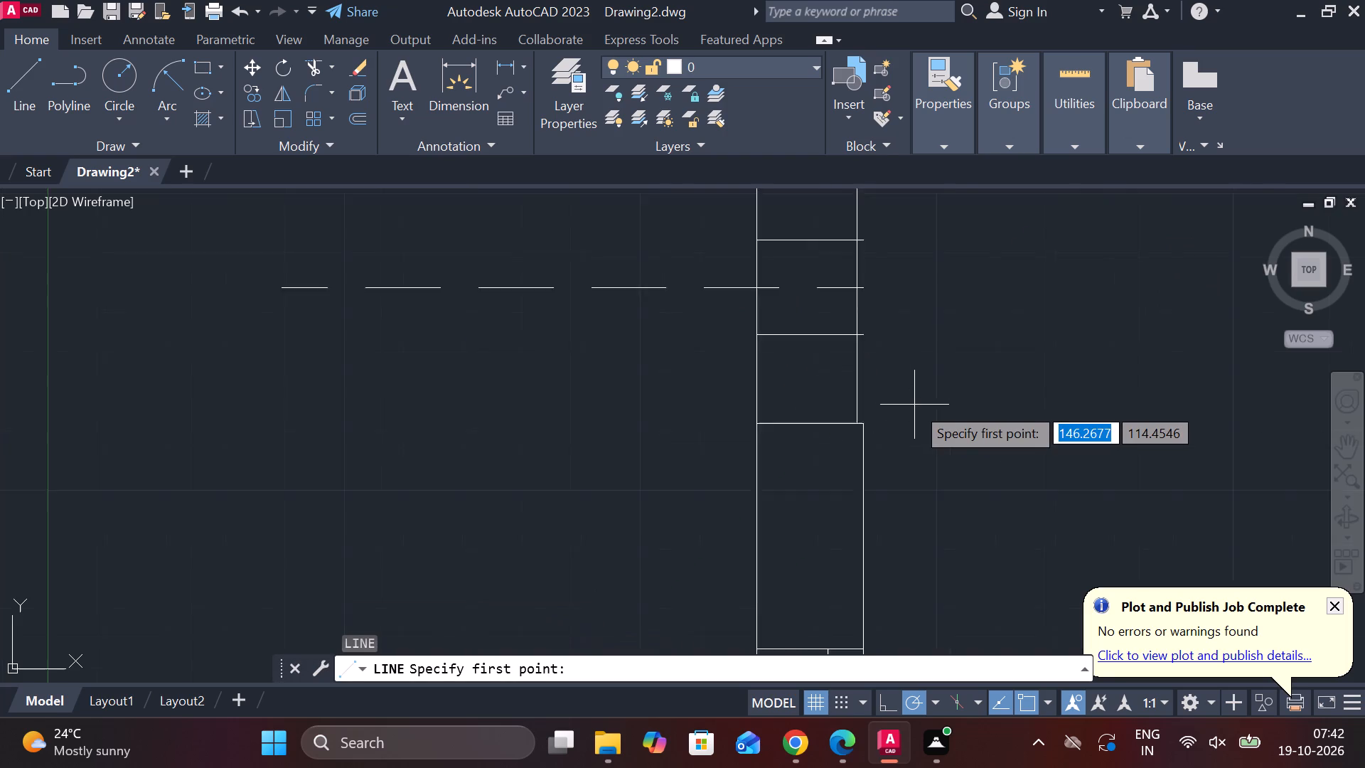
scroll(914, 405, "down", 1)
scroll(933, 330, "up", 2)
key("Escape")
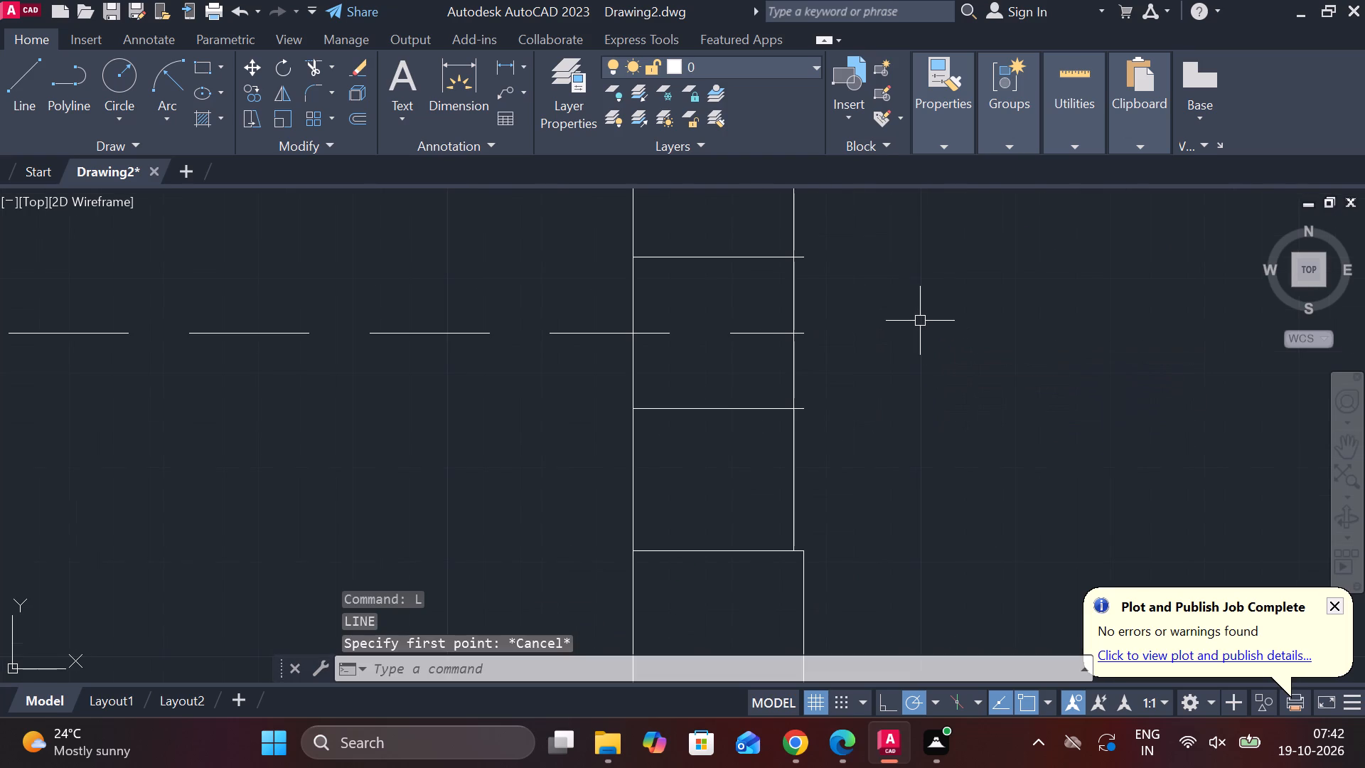
Trim the overhanging right ends of the upper dashed line and the two solid lines around it at the new right edge.
type("TR")
key("space")
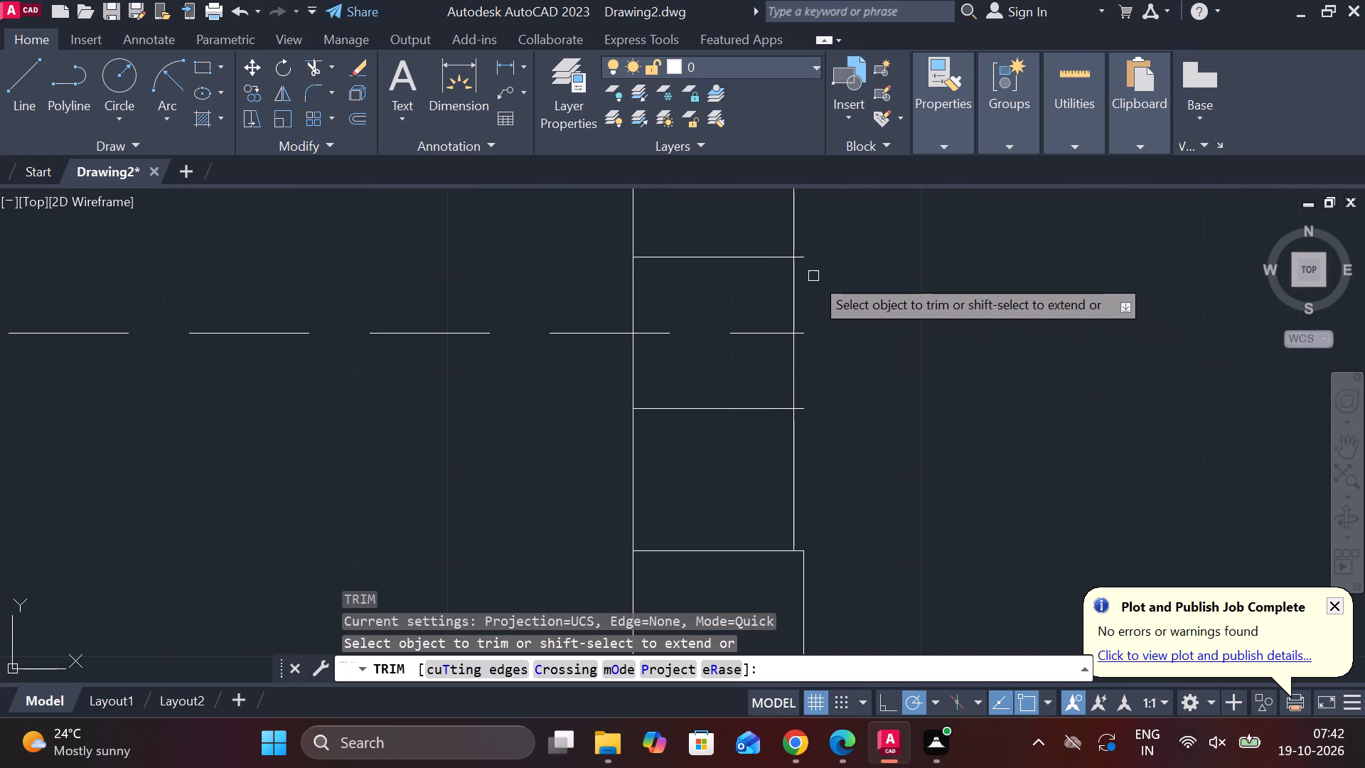
left_click(805, 257)
left_click(802, 337)
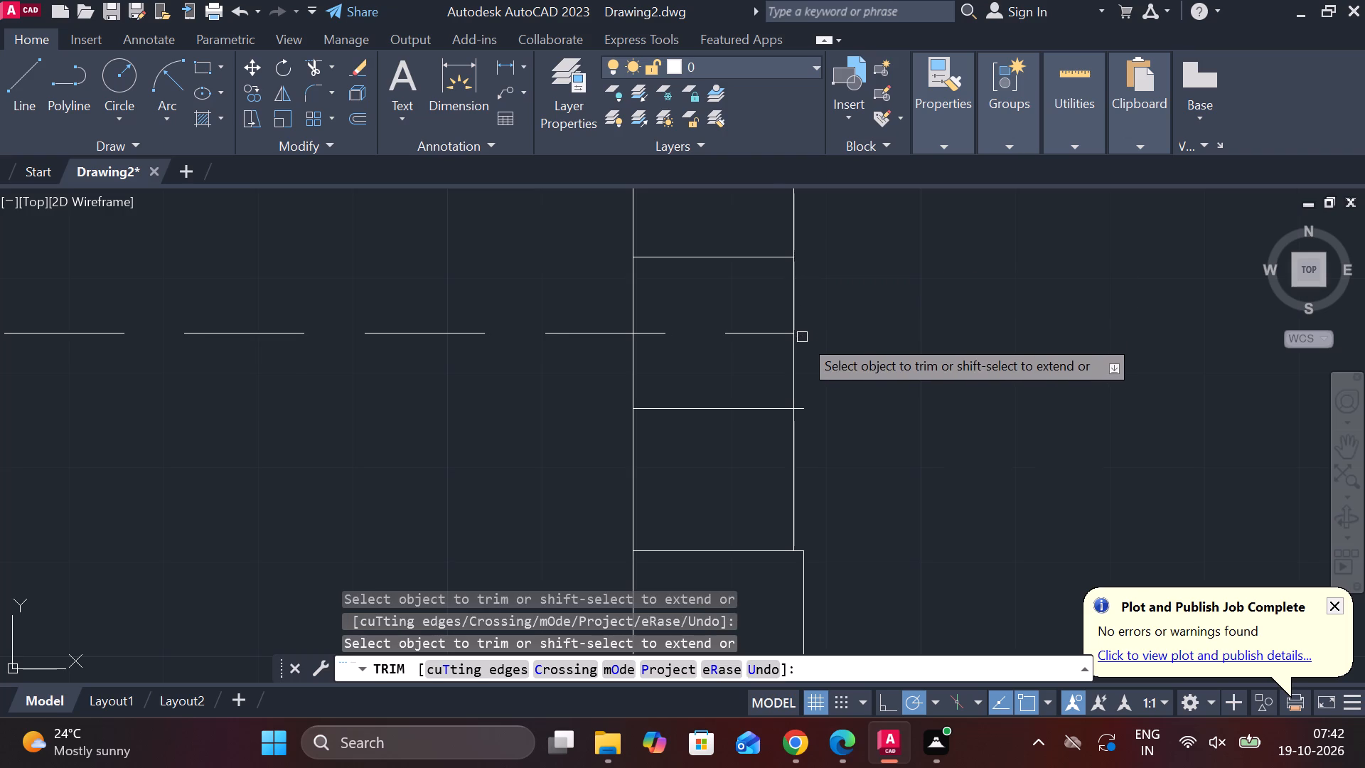
left_click(804, 410)
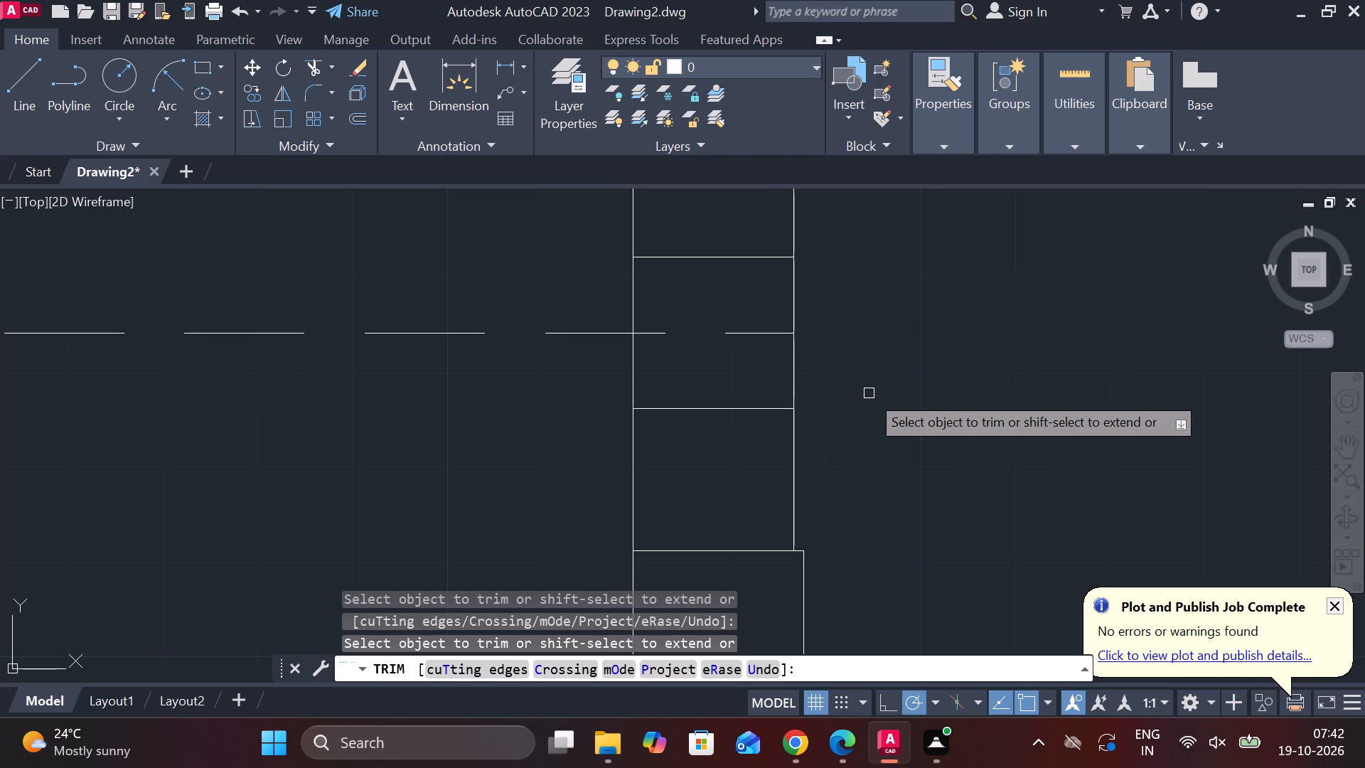
scroll(869, 393, "down", 1)
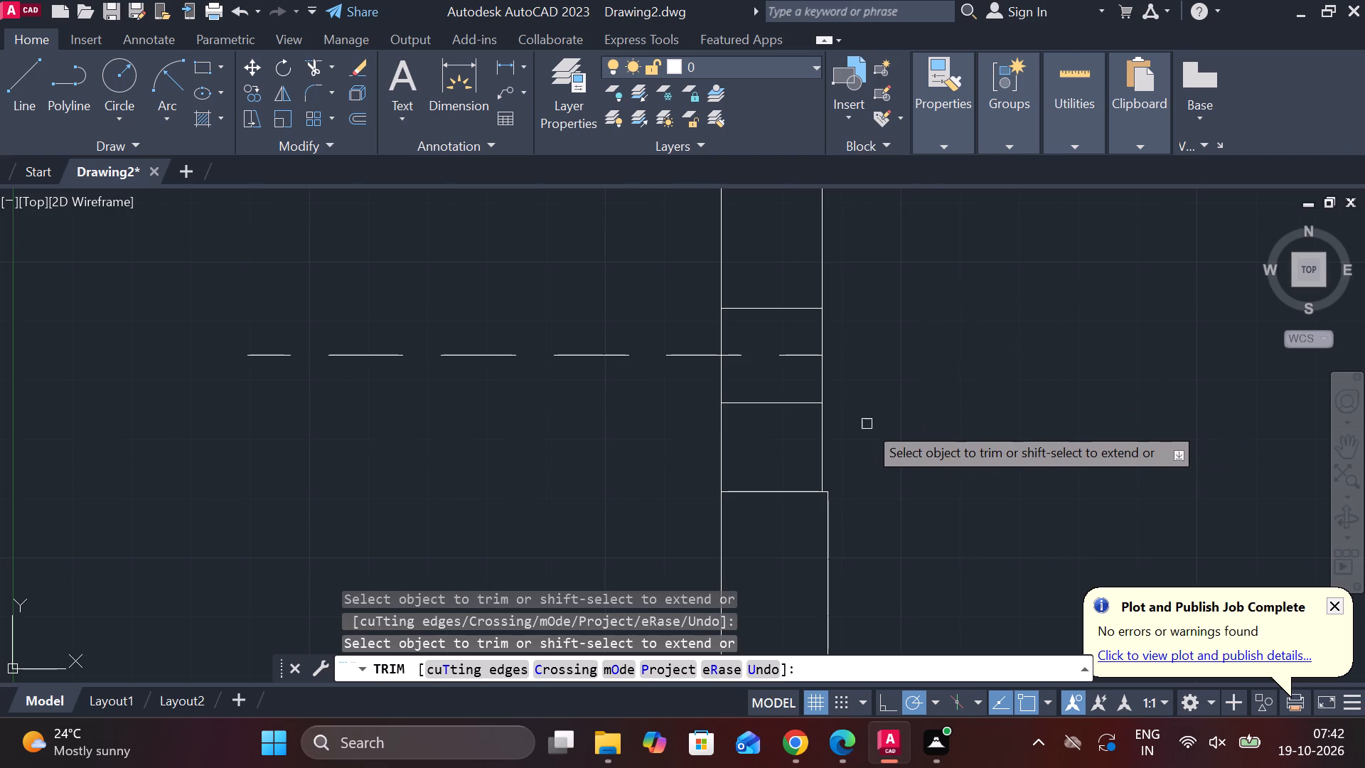
scroll(867, 424, "down", 2)
scroll(867, 424, "up", 2)
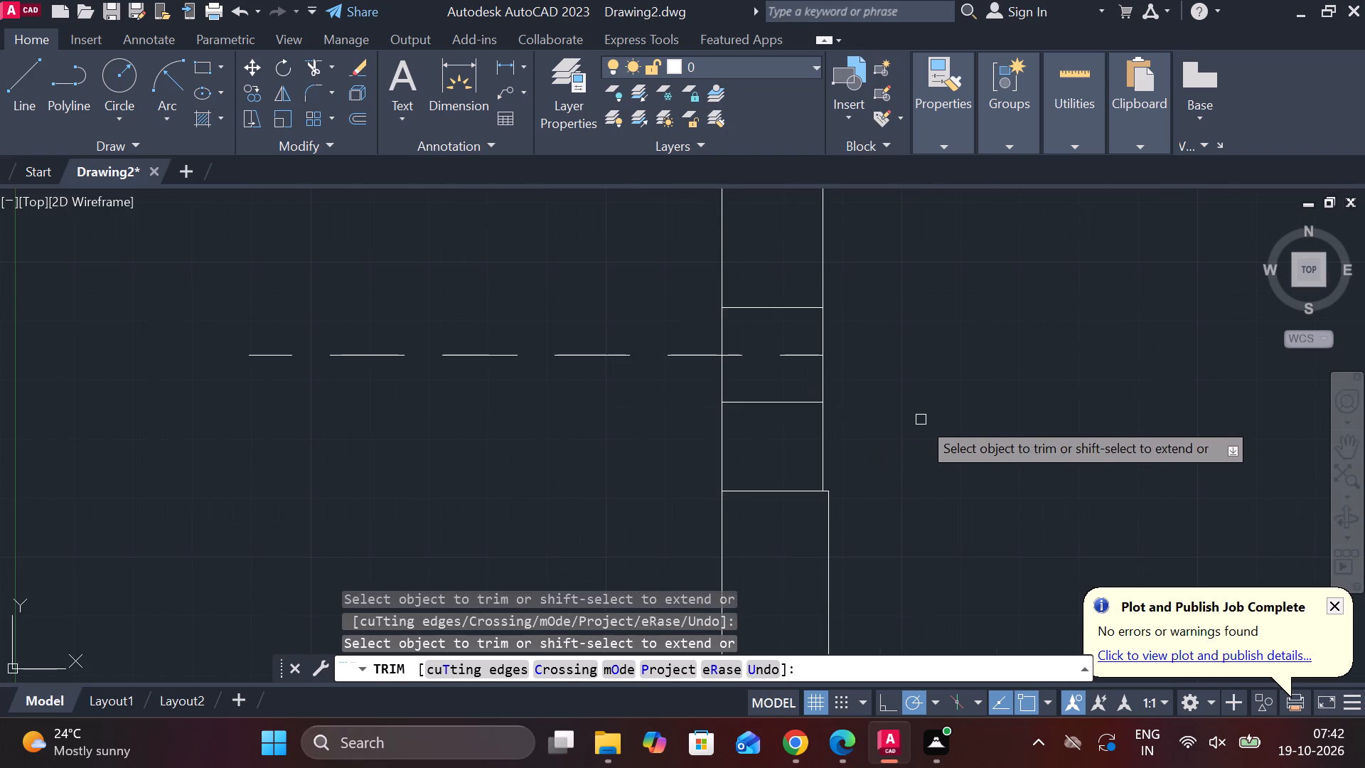
key("Escape")
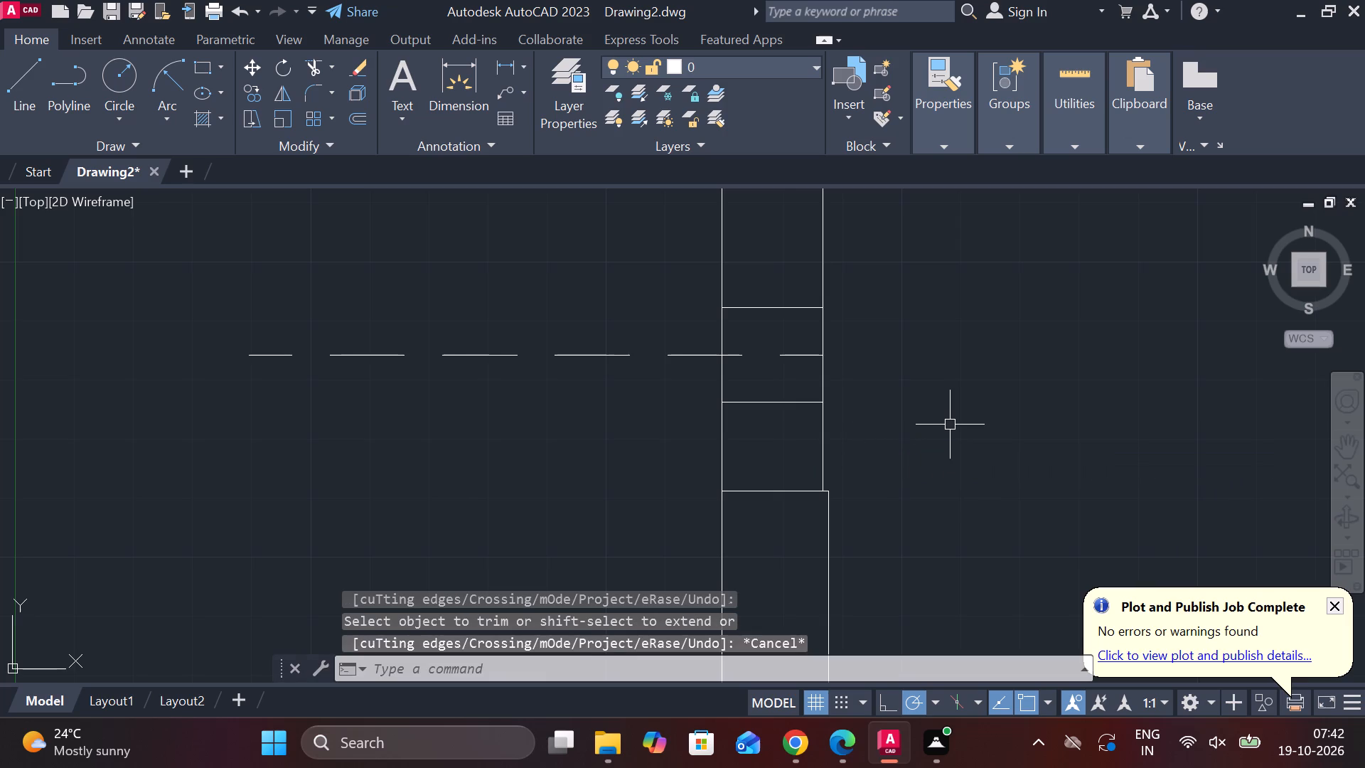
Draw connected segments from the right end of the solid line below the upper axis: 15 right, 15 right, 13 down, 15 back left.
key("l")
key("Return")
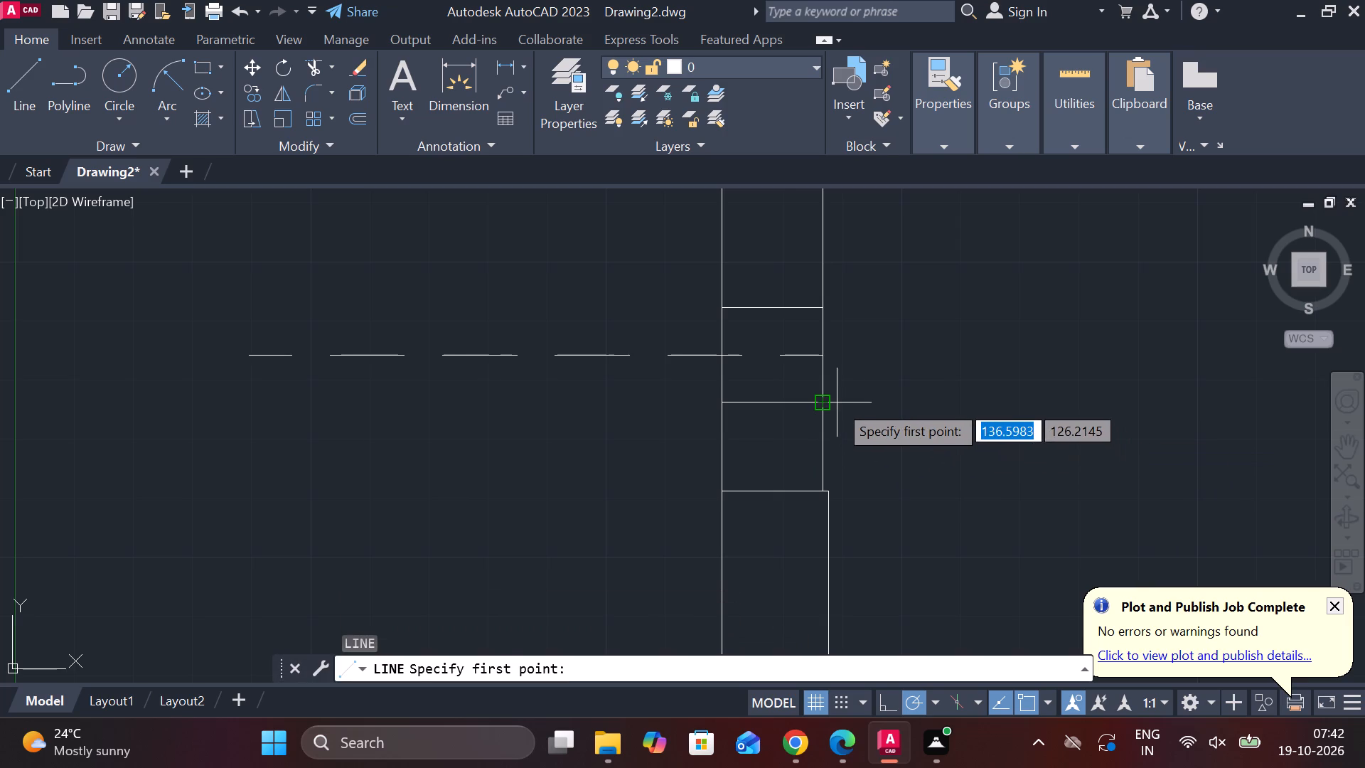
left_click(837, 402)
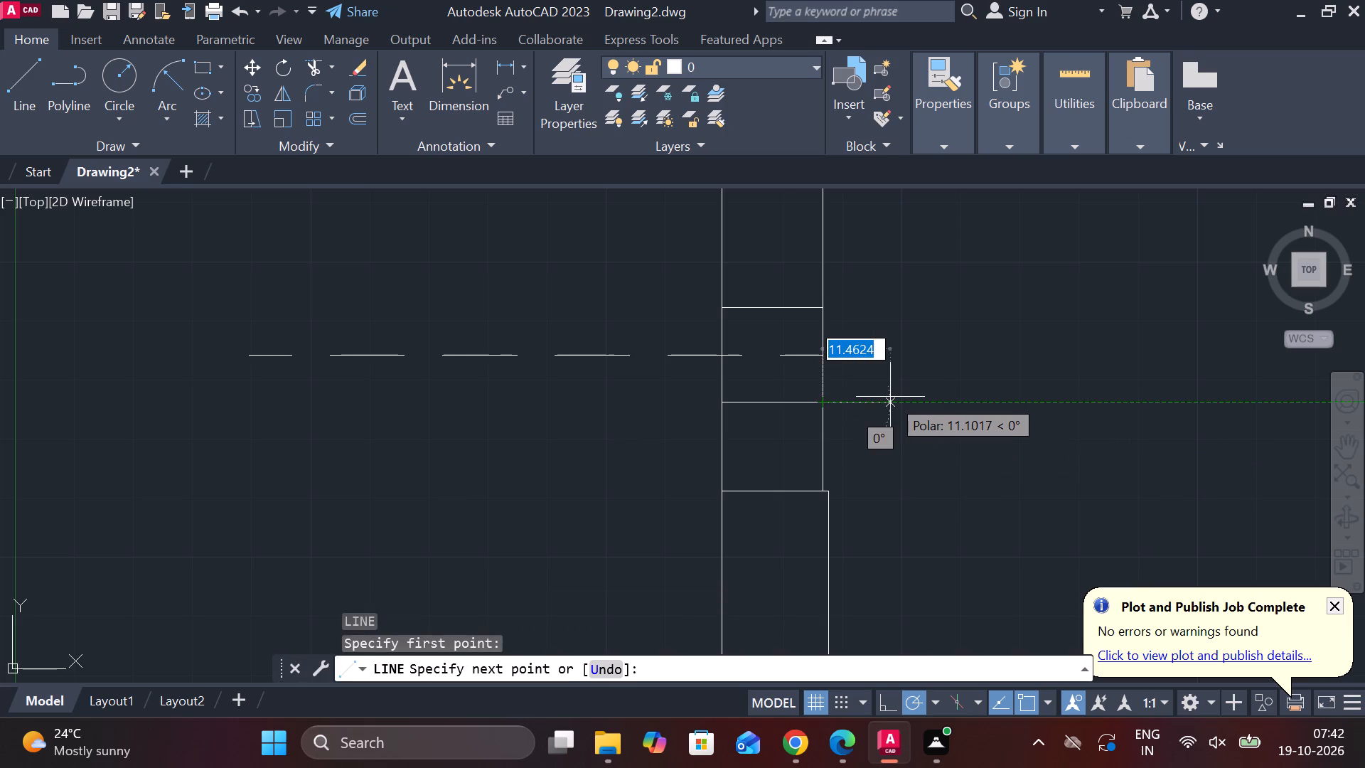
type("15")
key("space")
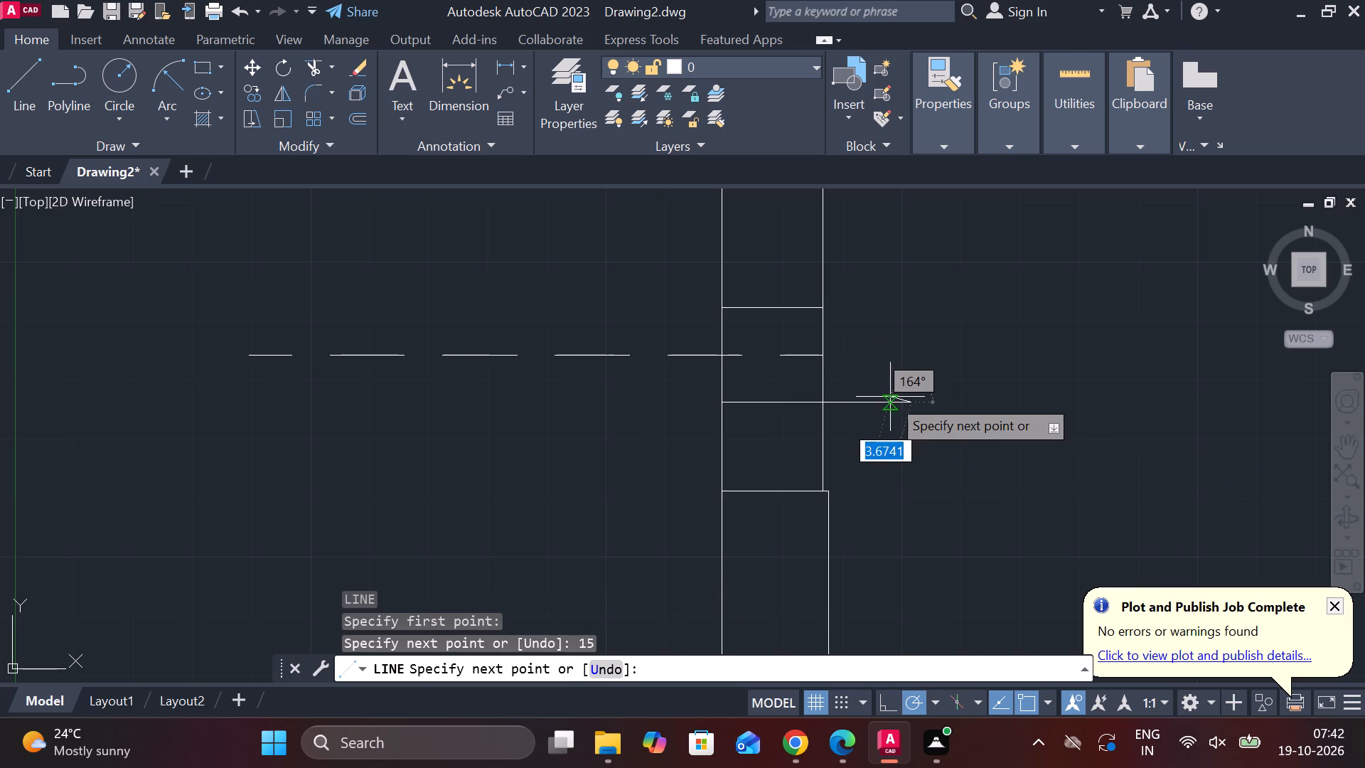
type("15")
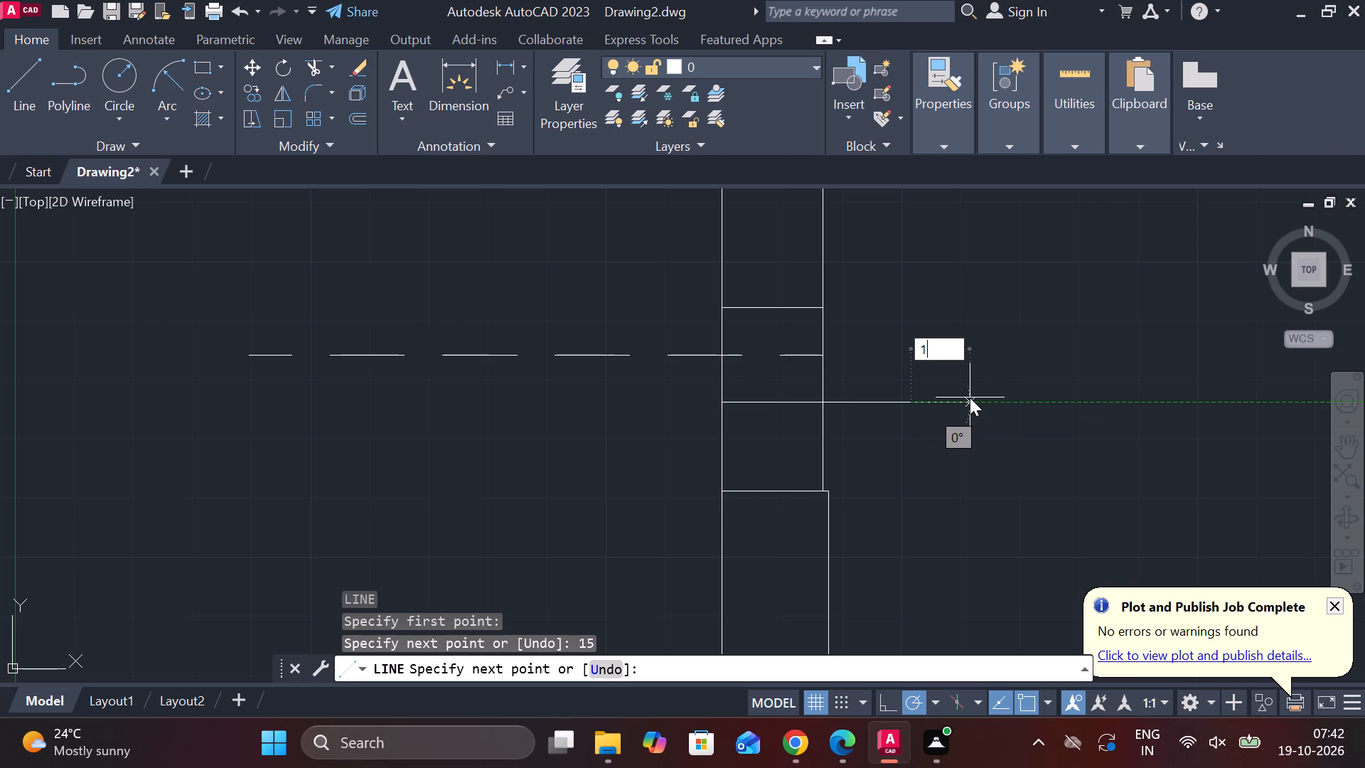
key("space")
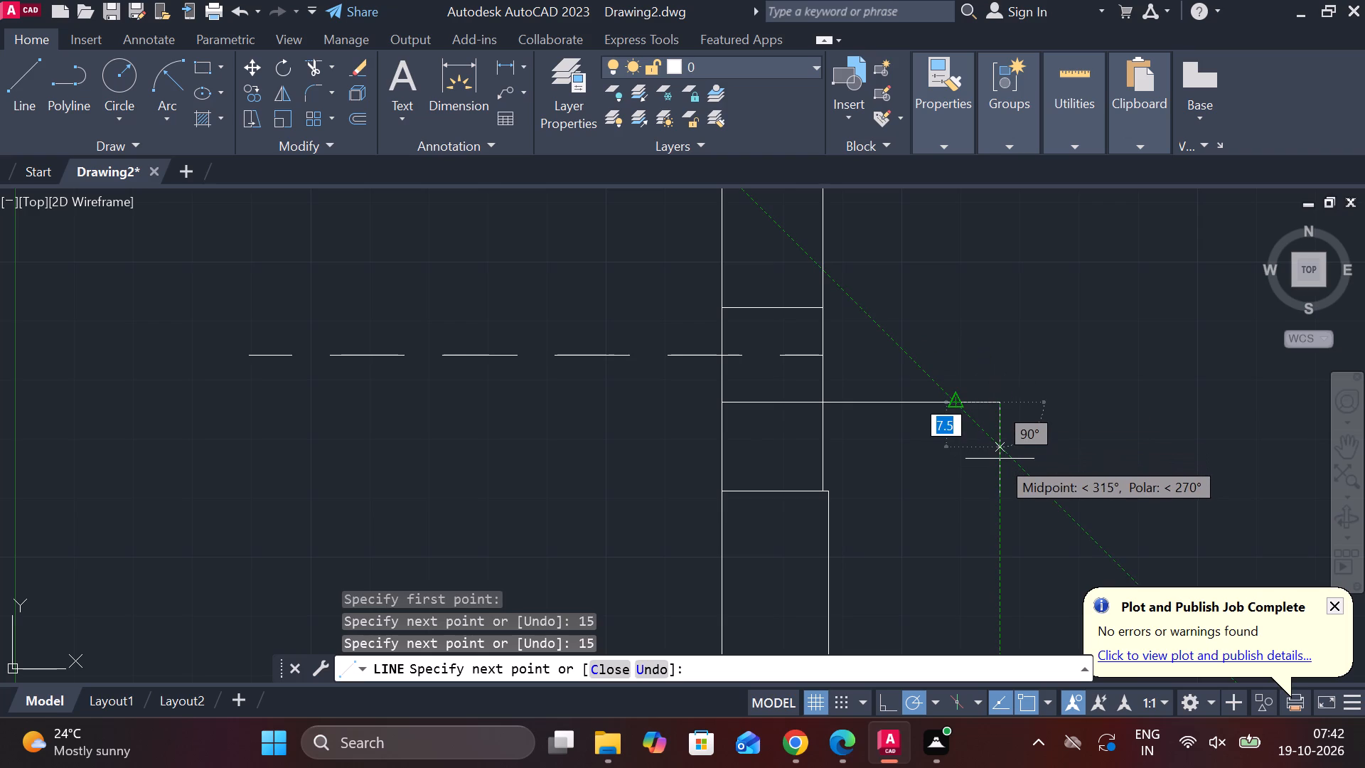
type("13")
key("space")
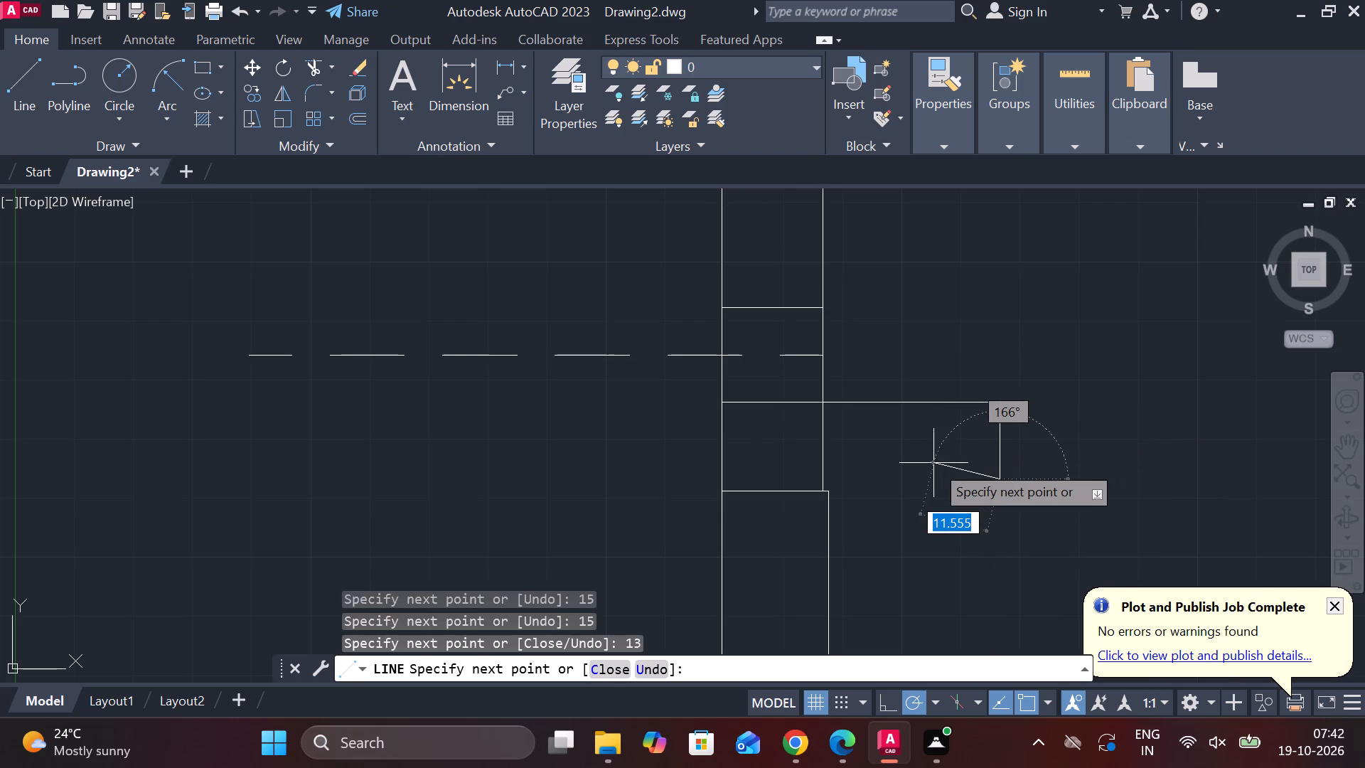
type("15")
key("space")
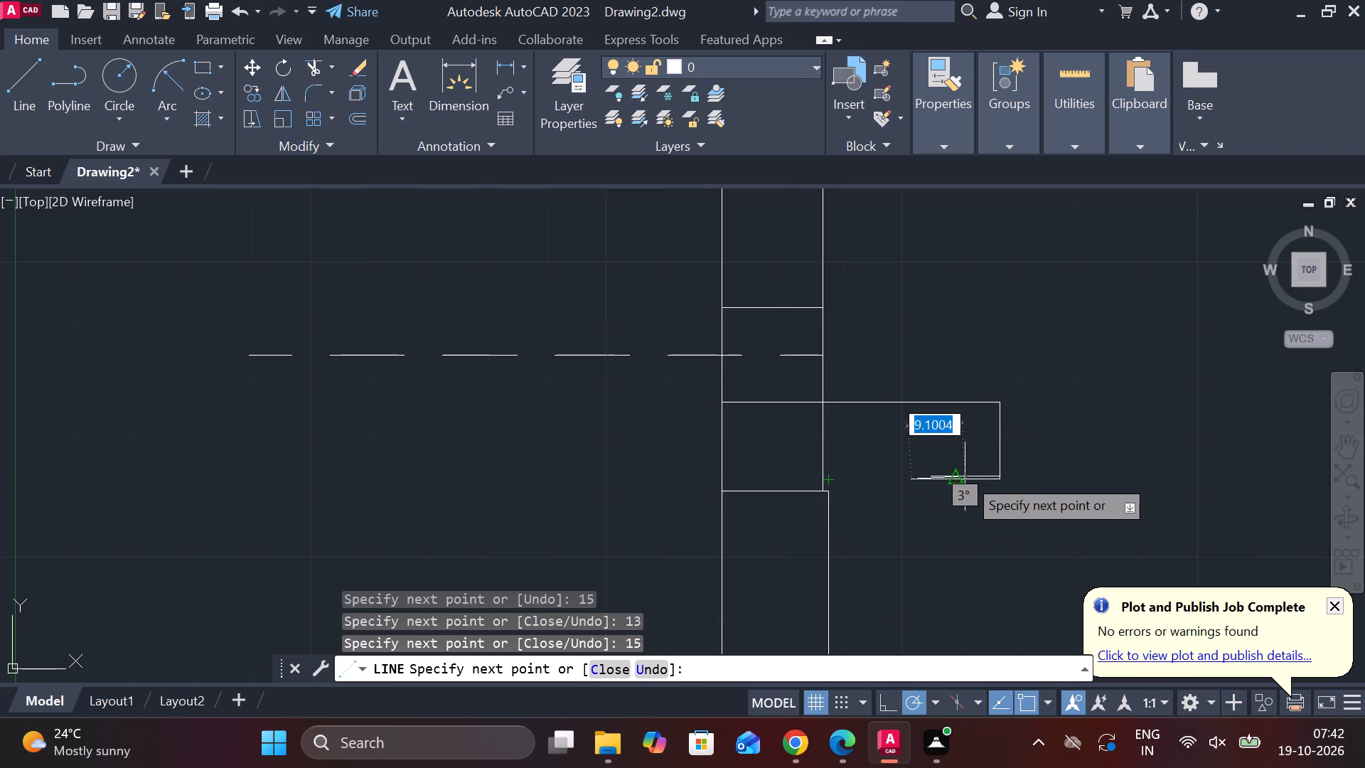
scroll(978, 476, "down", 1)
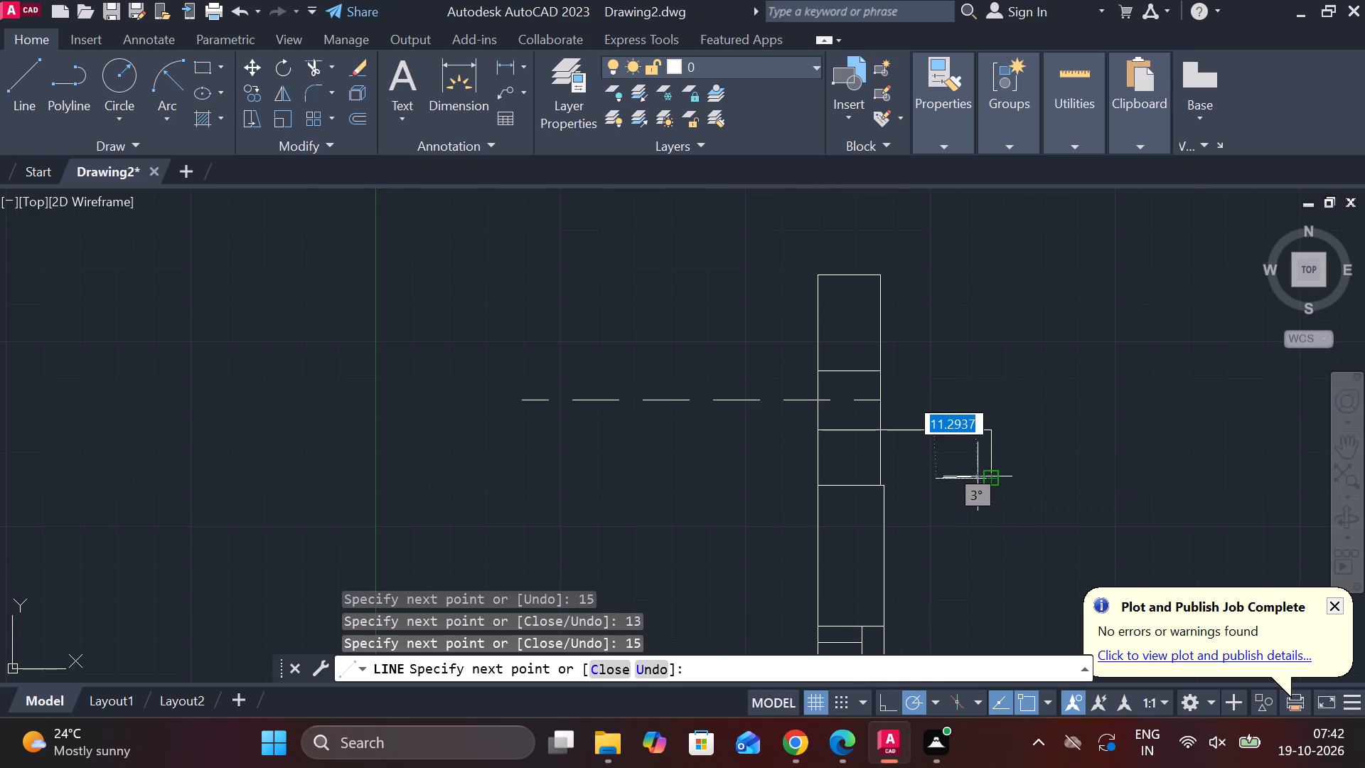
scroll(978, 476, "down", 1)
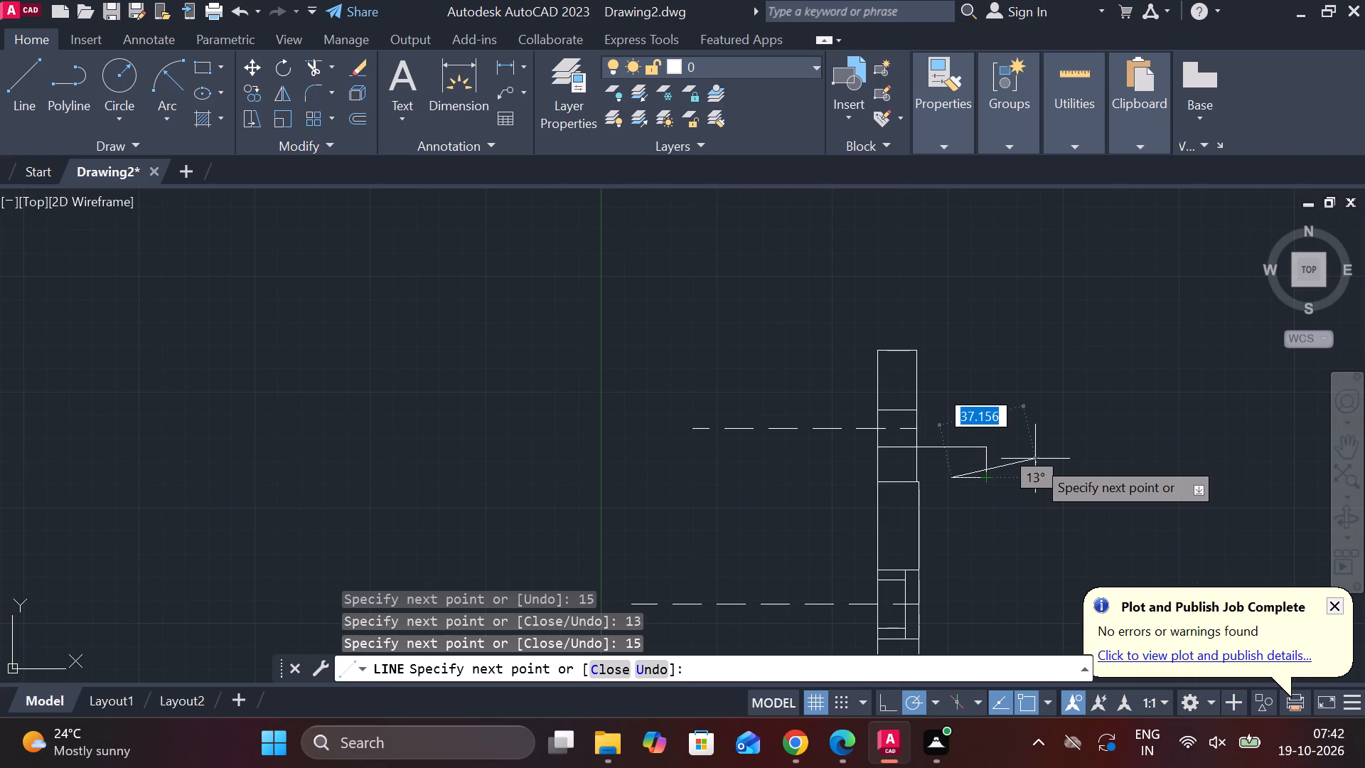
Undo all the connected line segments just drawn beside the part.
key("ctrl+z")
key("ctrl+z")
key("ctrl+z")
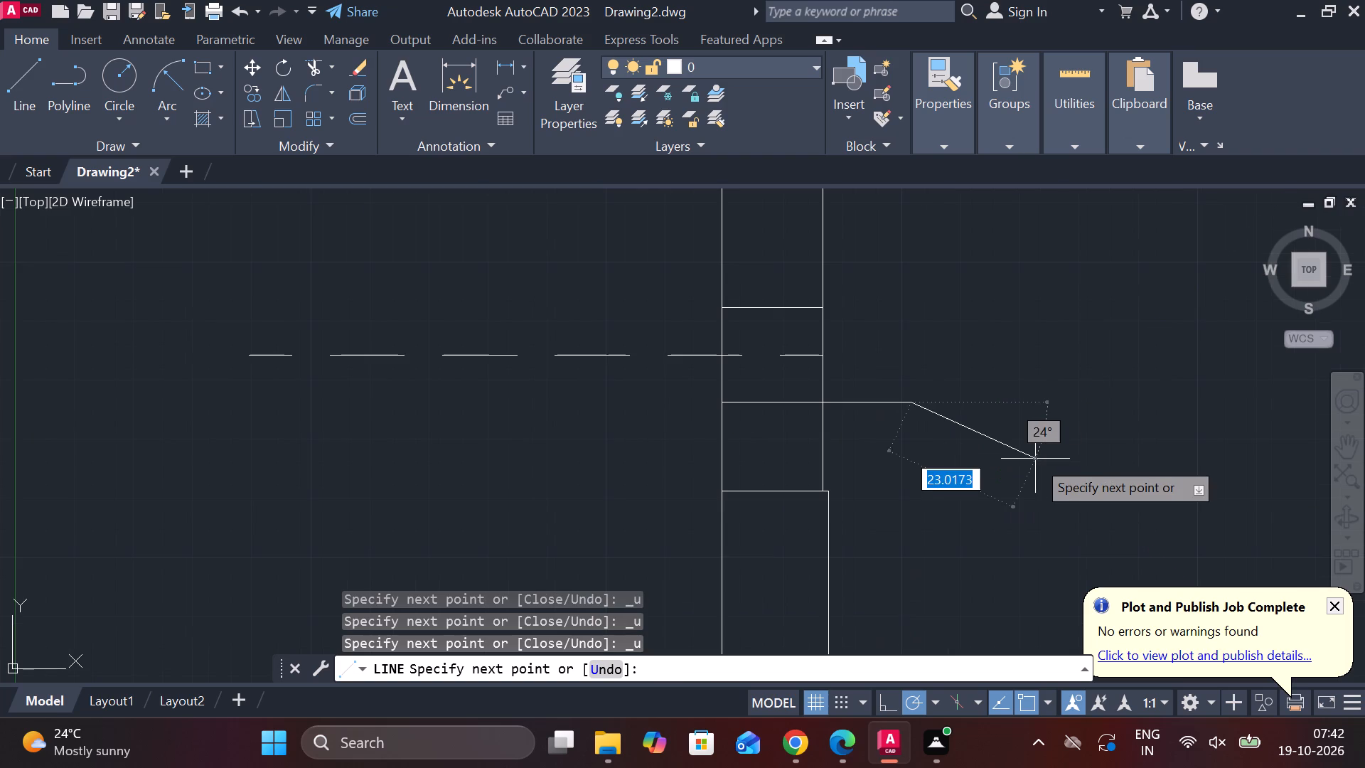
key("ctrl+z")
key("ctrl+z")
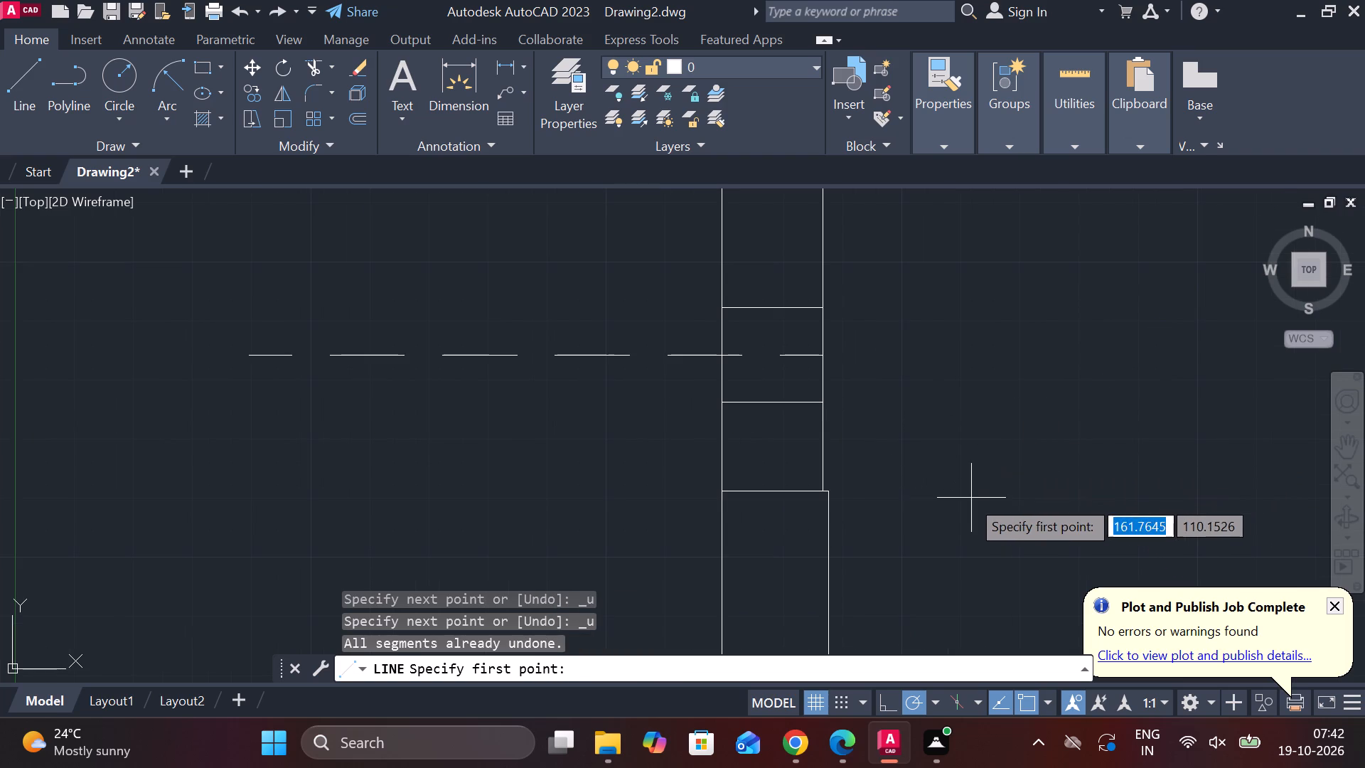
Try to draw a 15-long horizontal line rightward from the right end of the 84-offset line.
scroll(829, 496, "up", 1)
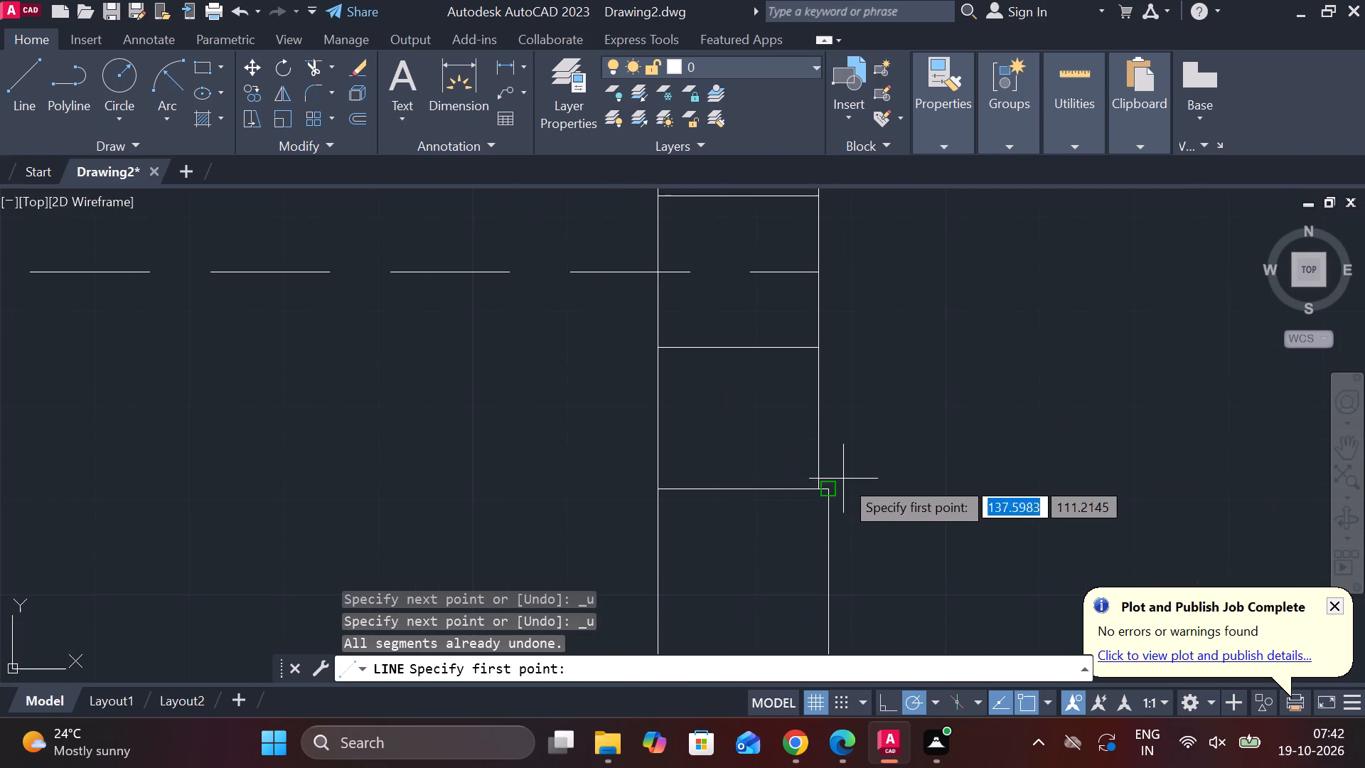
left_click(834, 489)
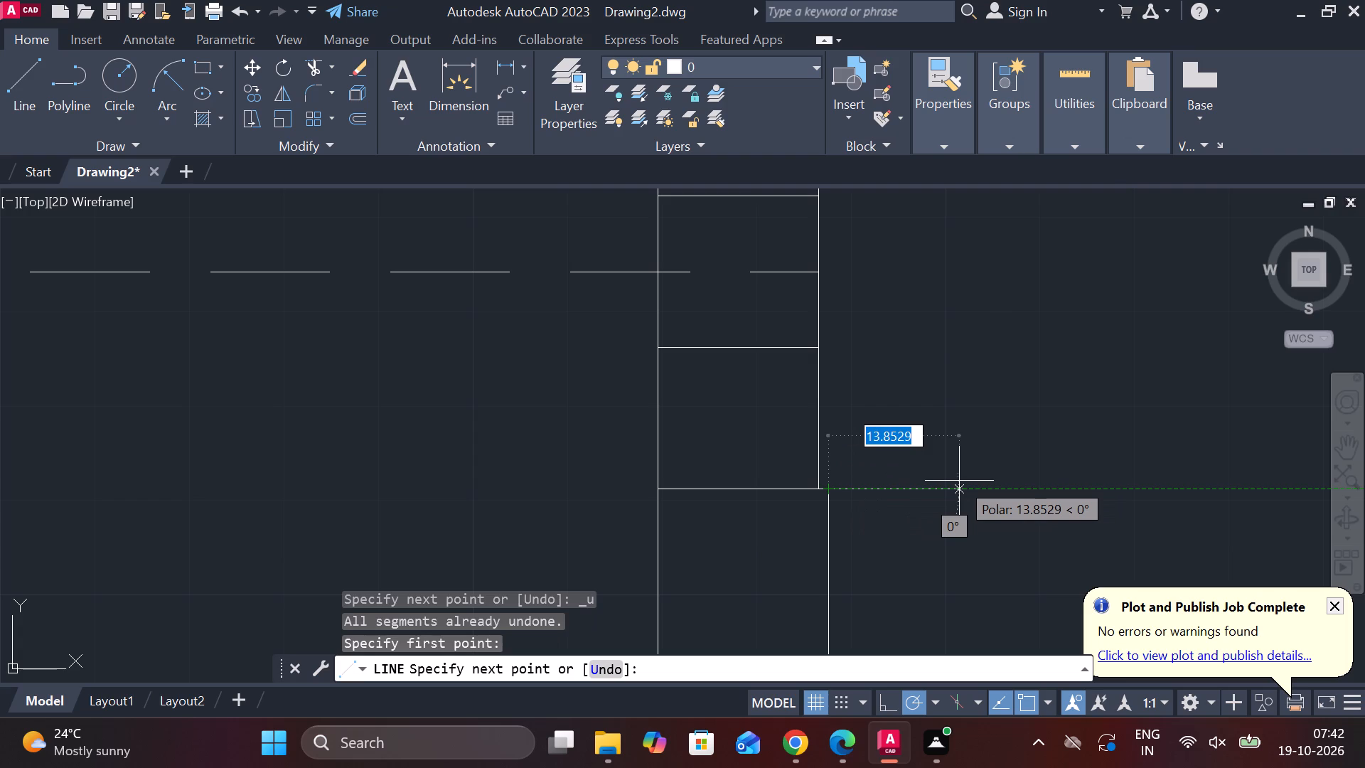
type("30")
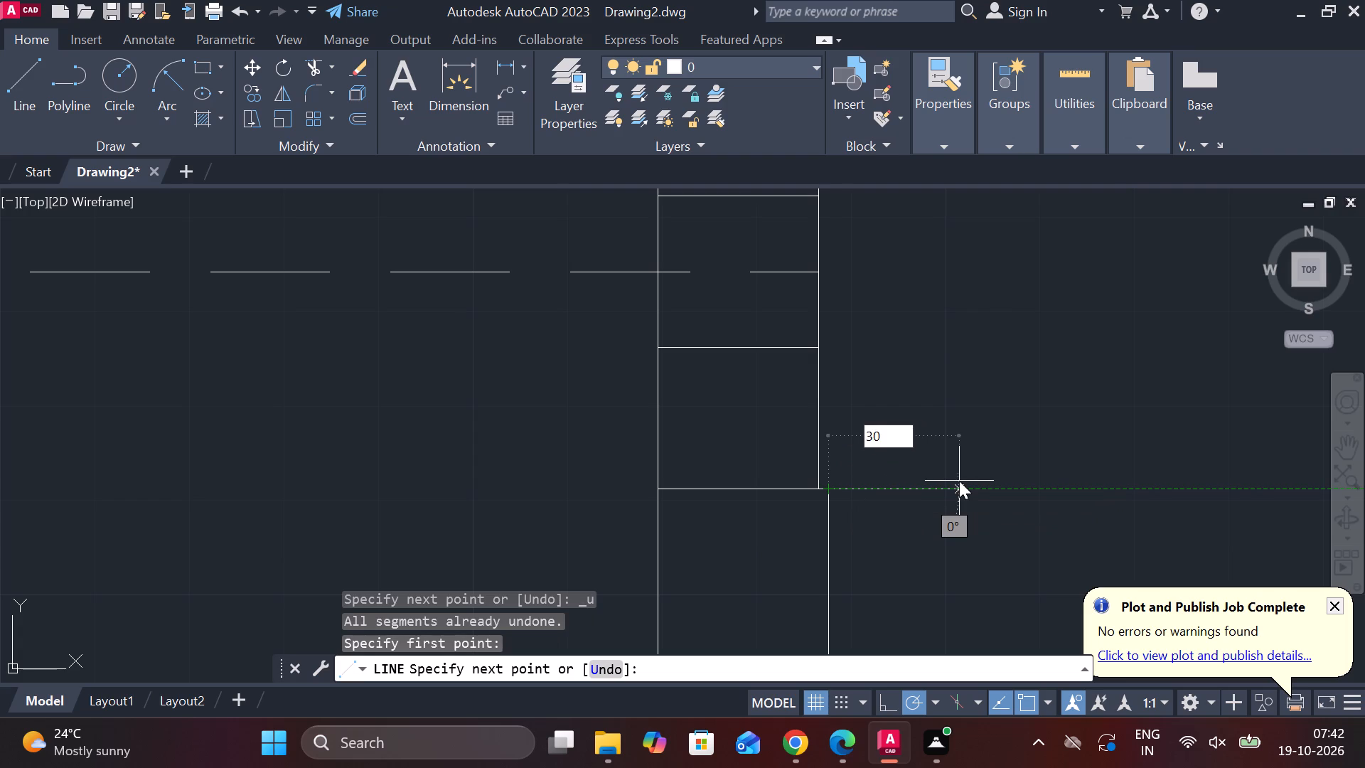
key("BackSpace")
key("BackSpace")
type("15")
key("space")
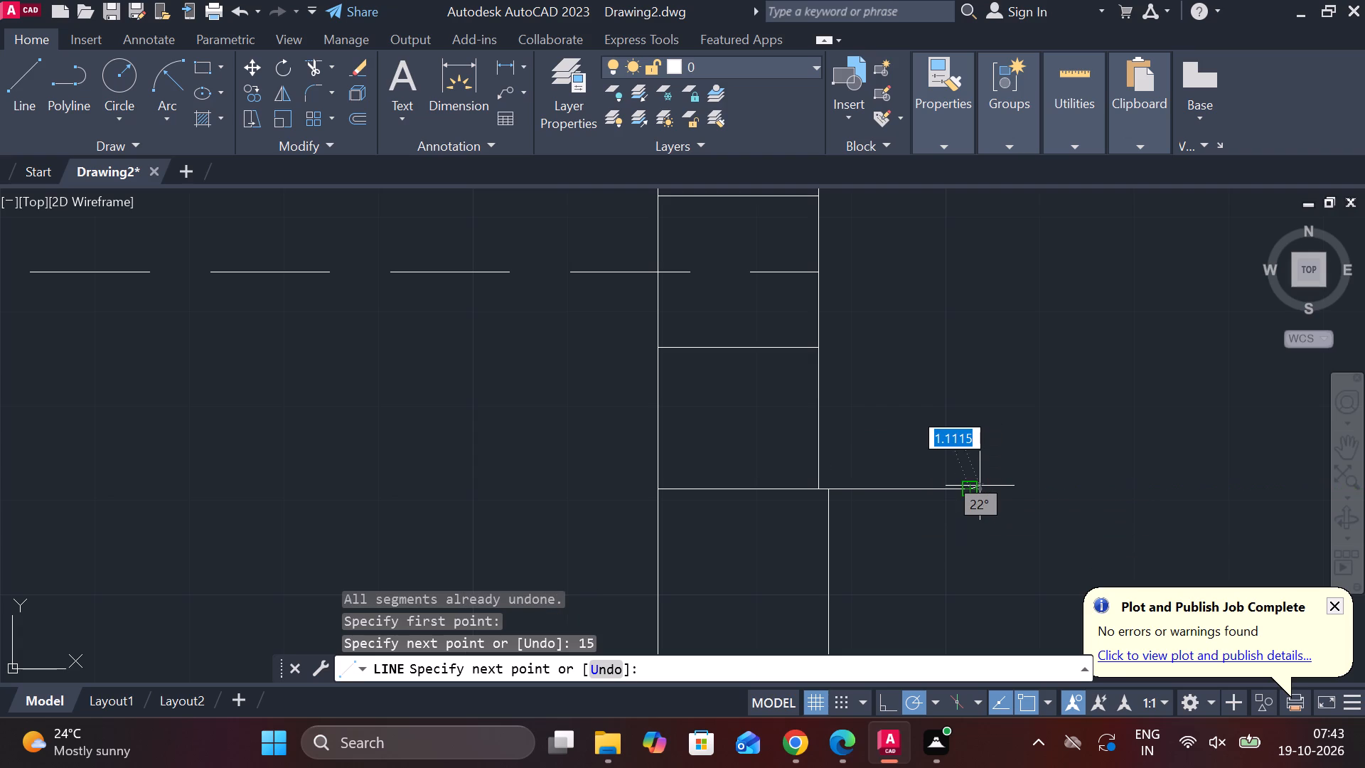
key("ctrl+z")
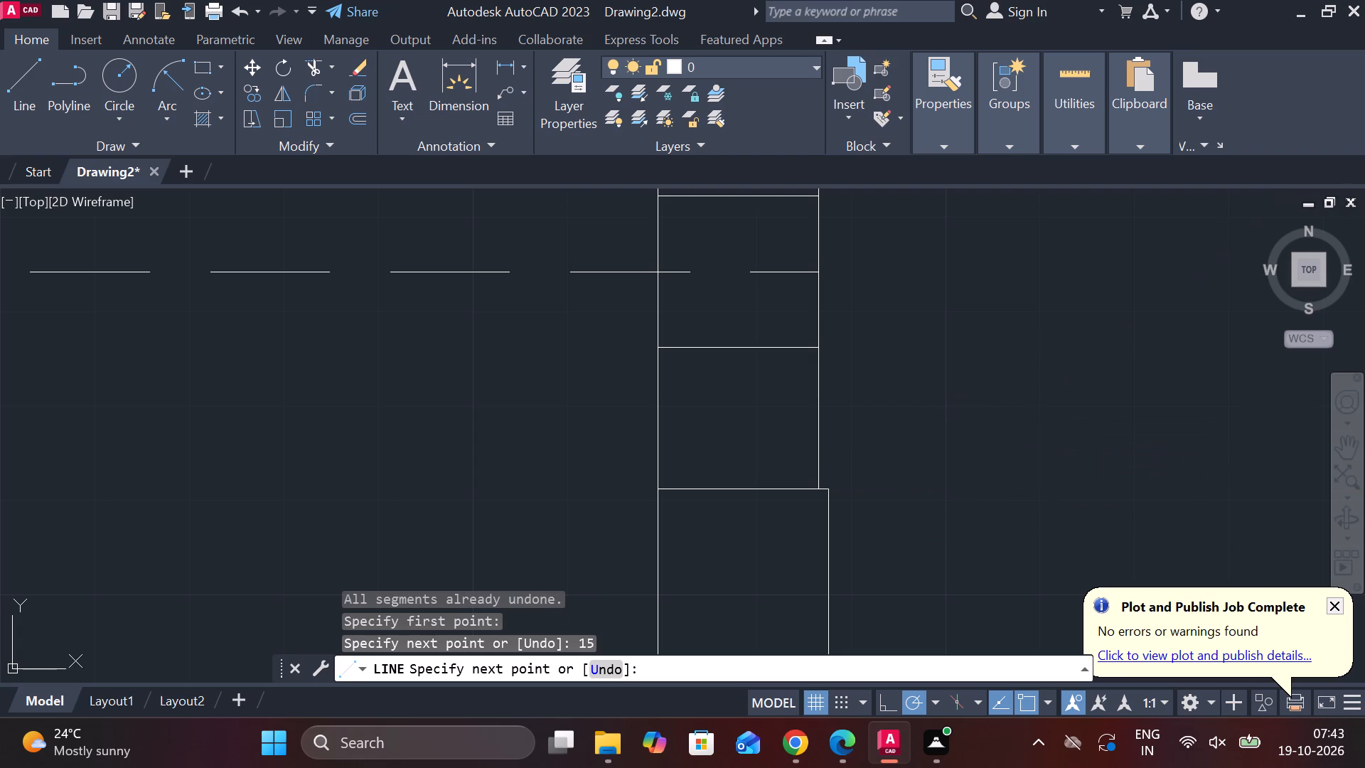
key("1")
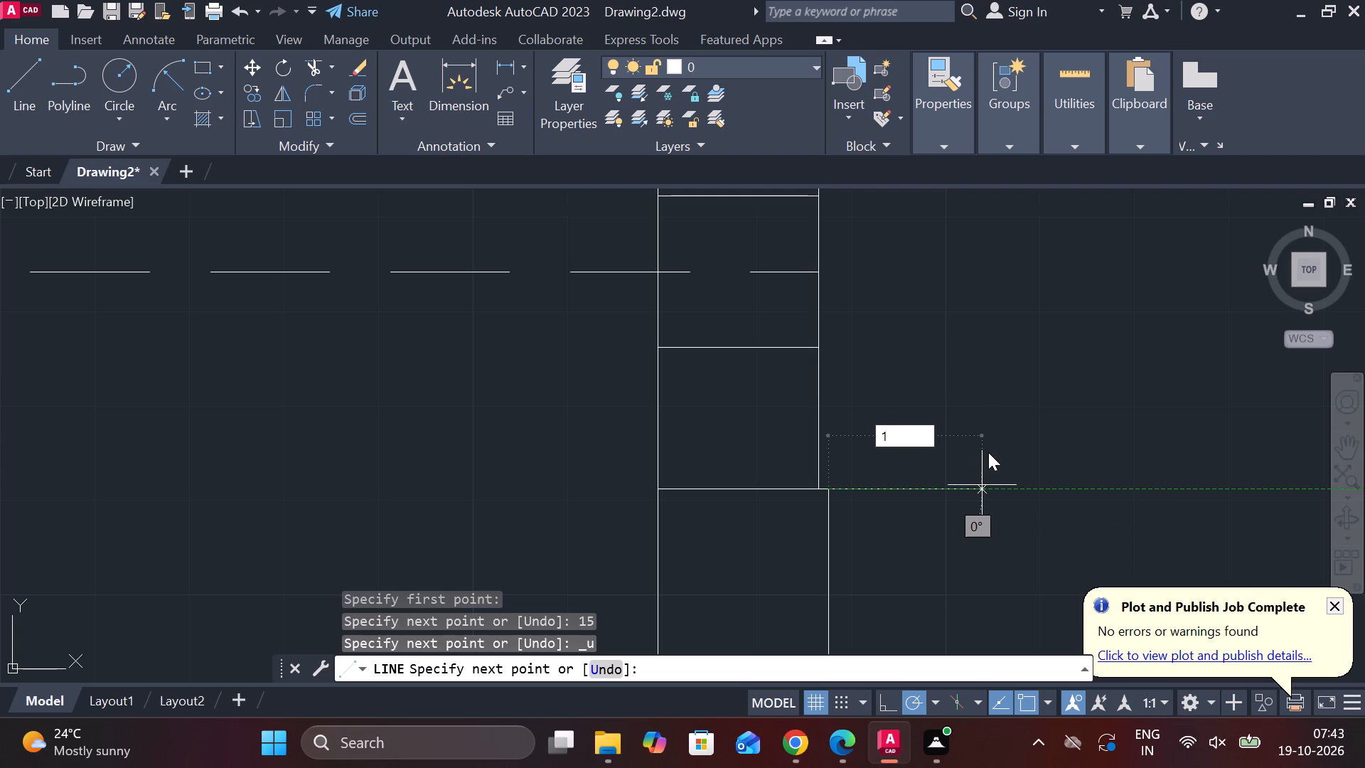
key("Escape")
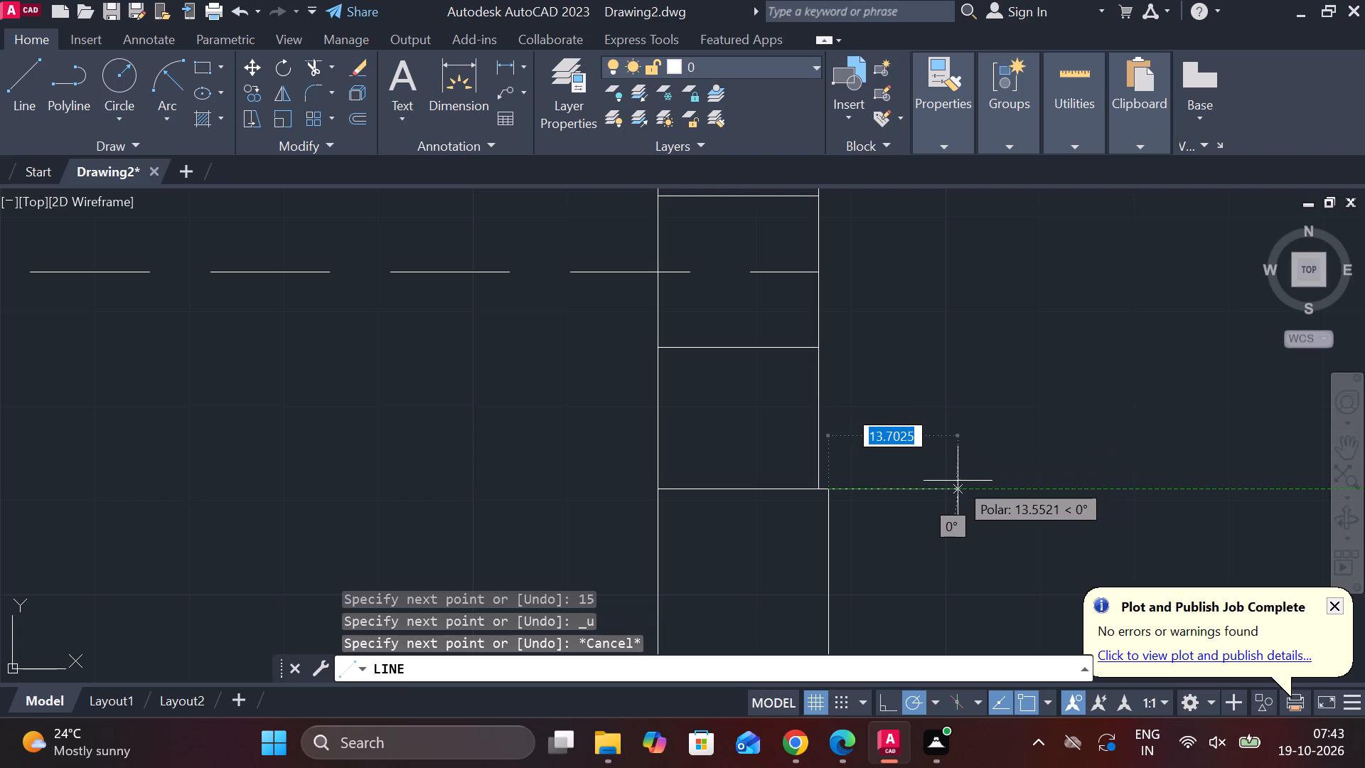
Draw connected line segments from the upper right corner of the lower body: 15 right, 15 right, 13 down, 15 back left.
type("15")
key("space")
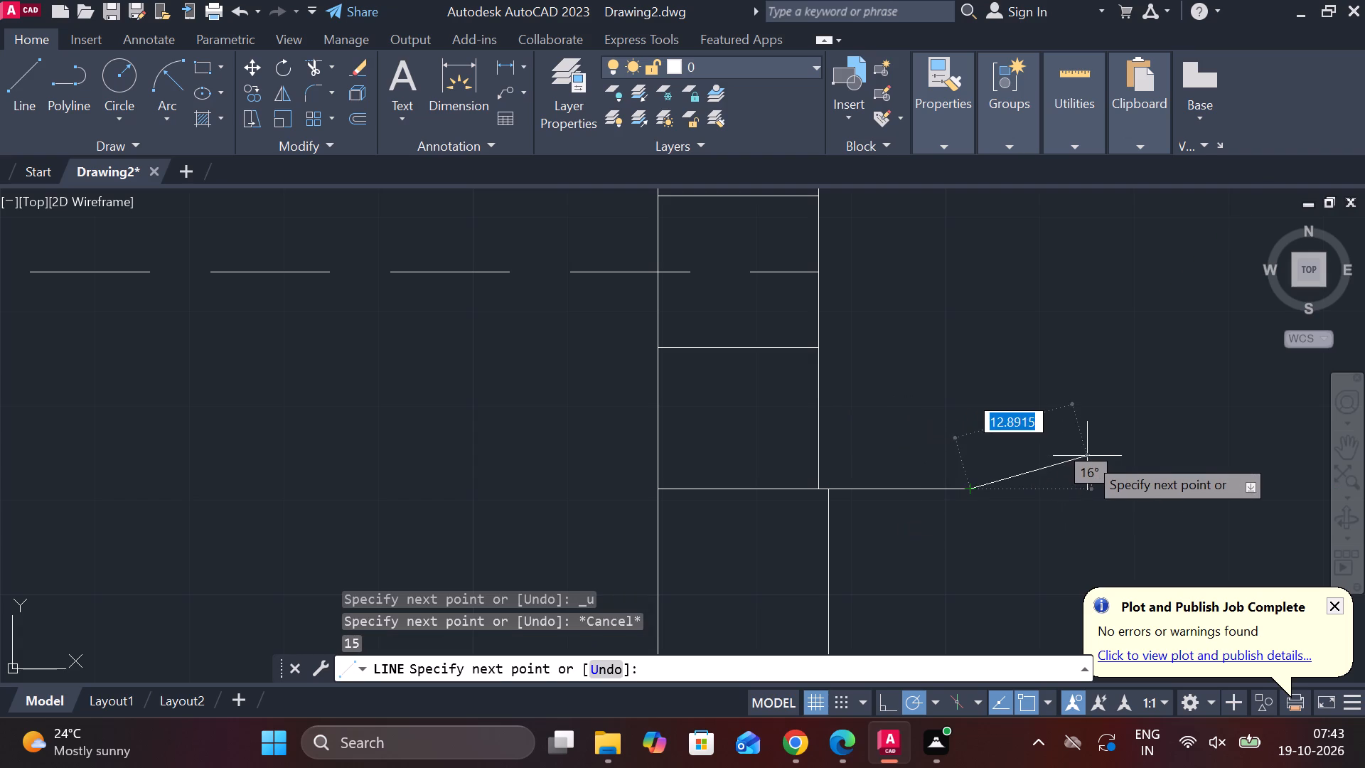
type("15")
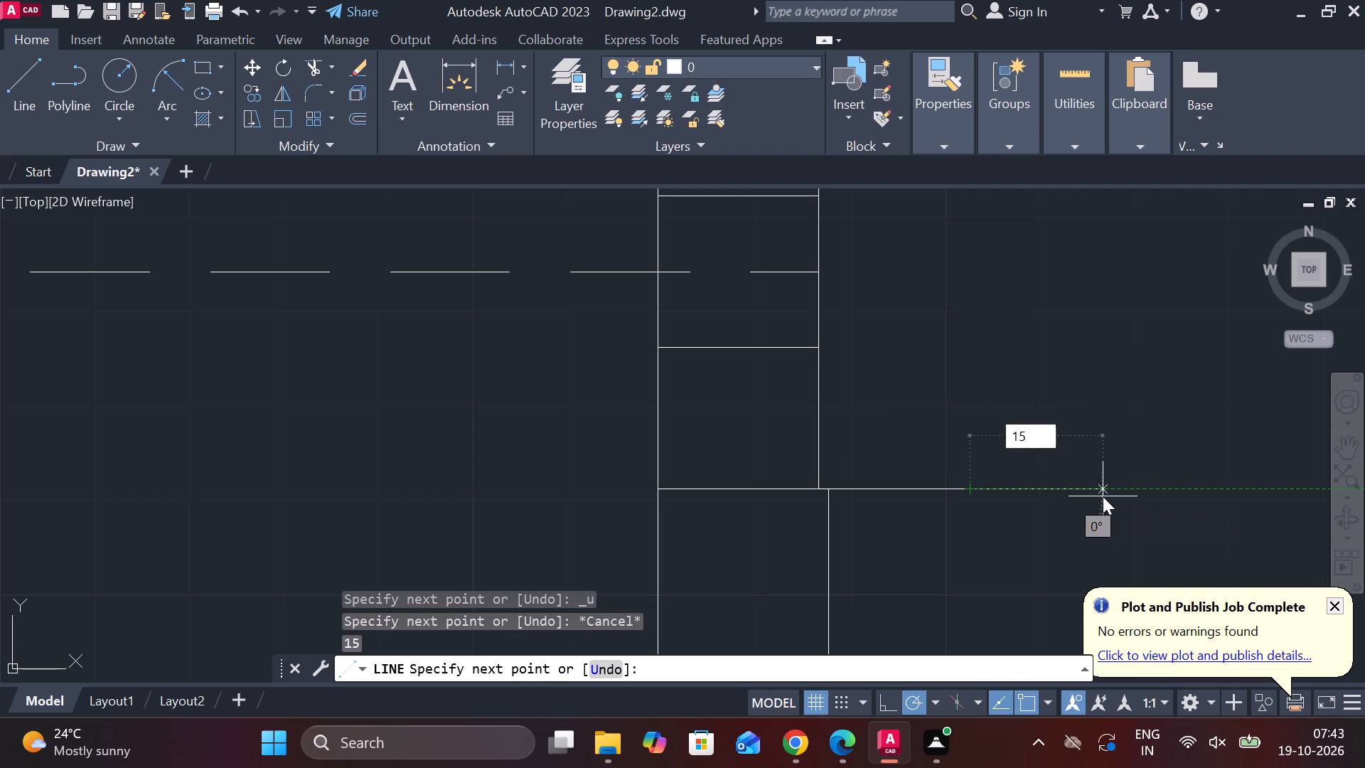
key("space")
middle_click_drag(1092, 531, 1075, 287)
scroll(1075, 277, "up", 1)
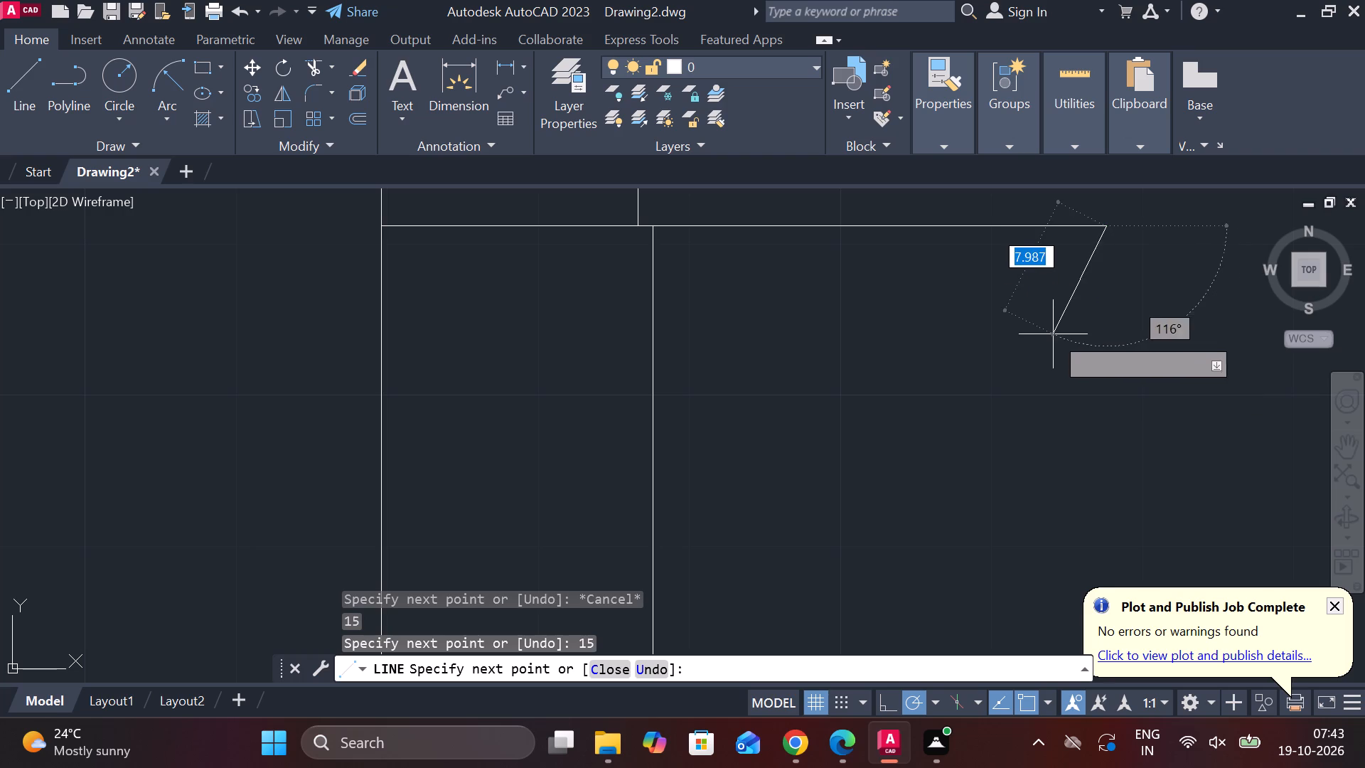
type("13")
key("space")
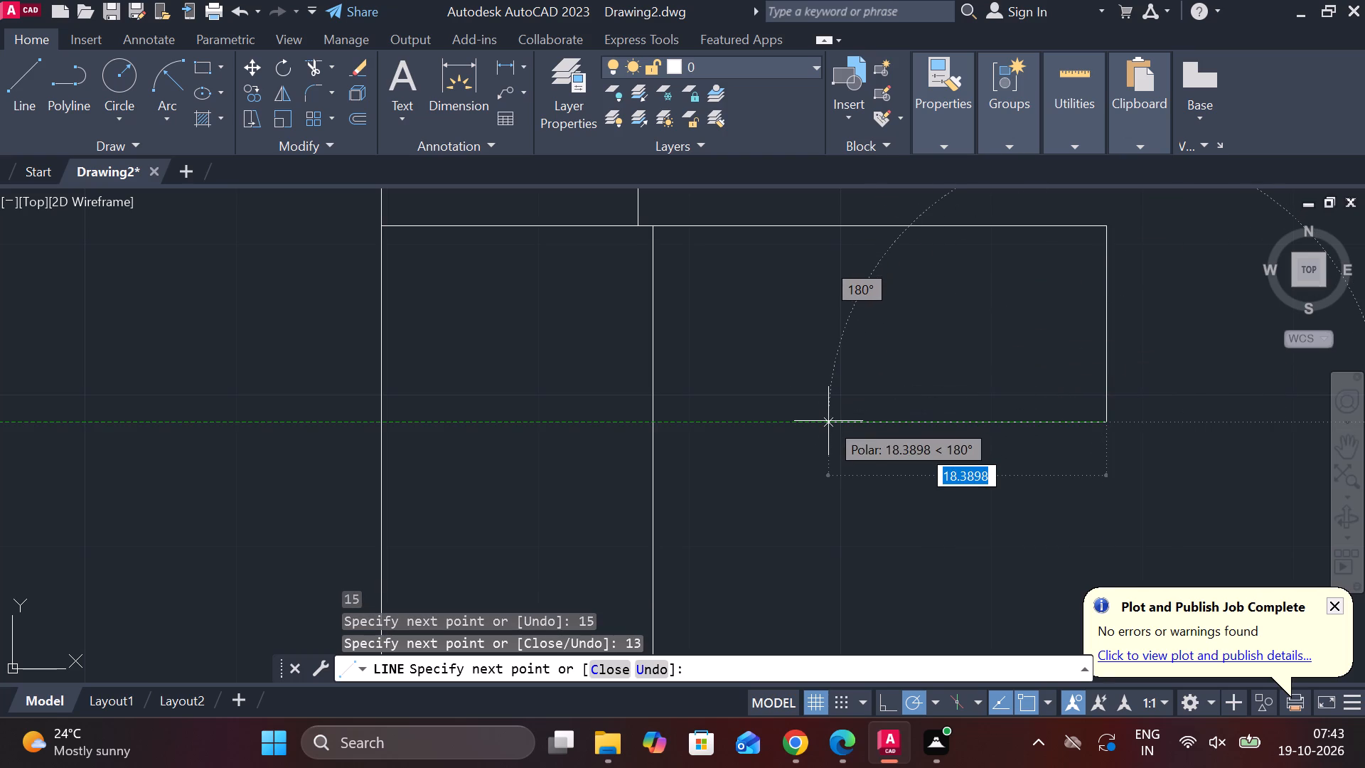
type("15")
key("space")
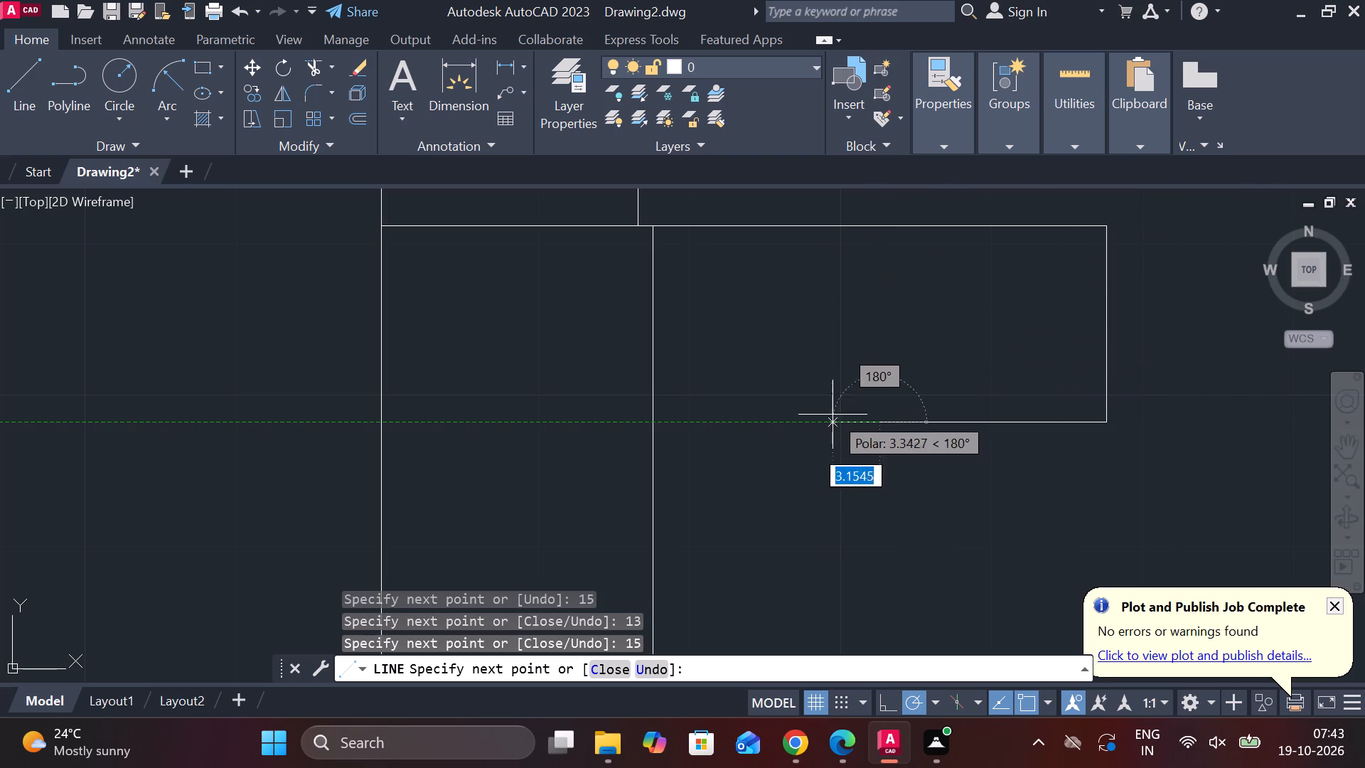
key("Escape")
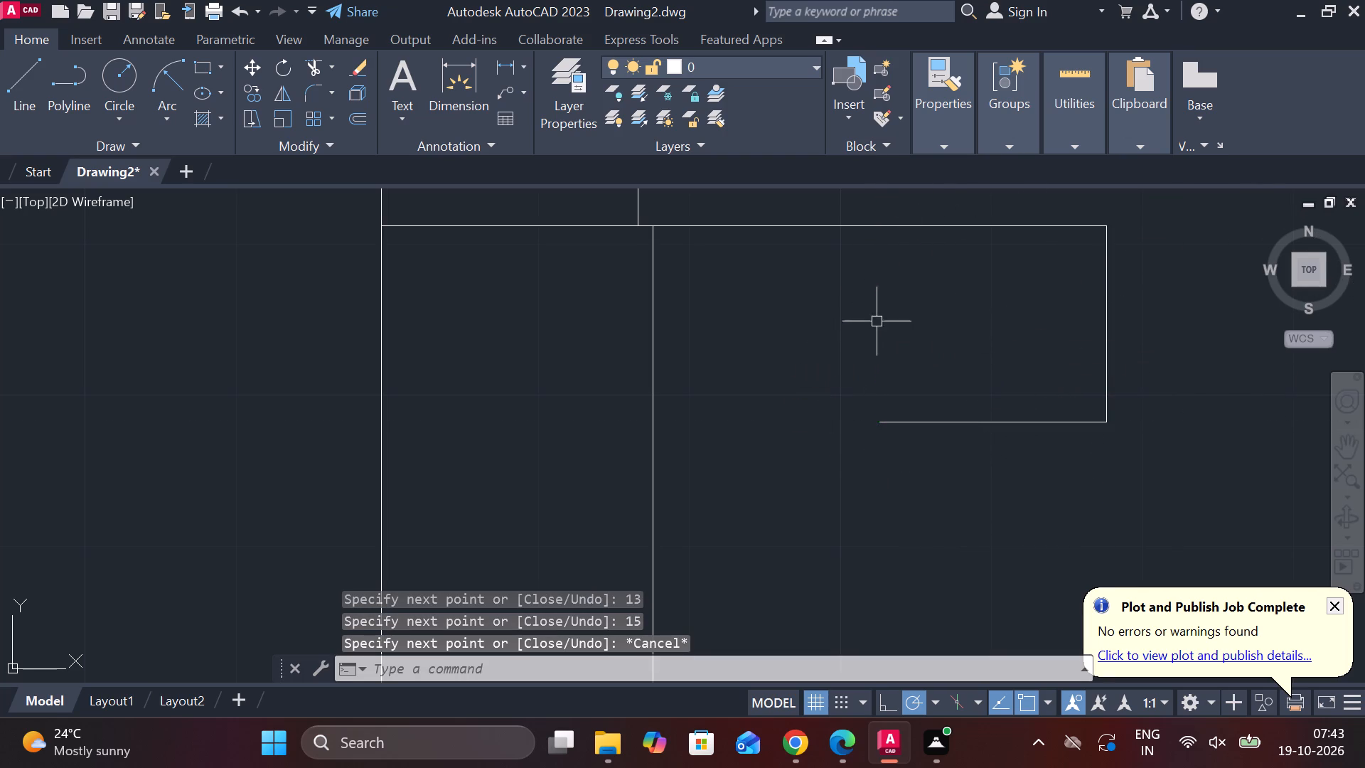
Draw a circle of diameter 13 centred on the free left end of the last 15-long segment.
type("C")
key("space")
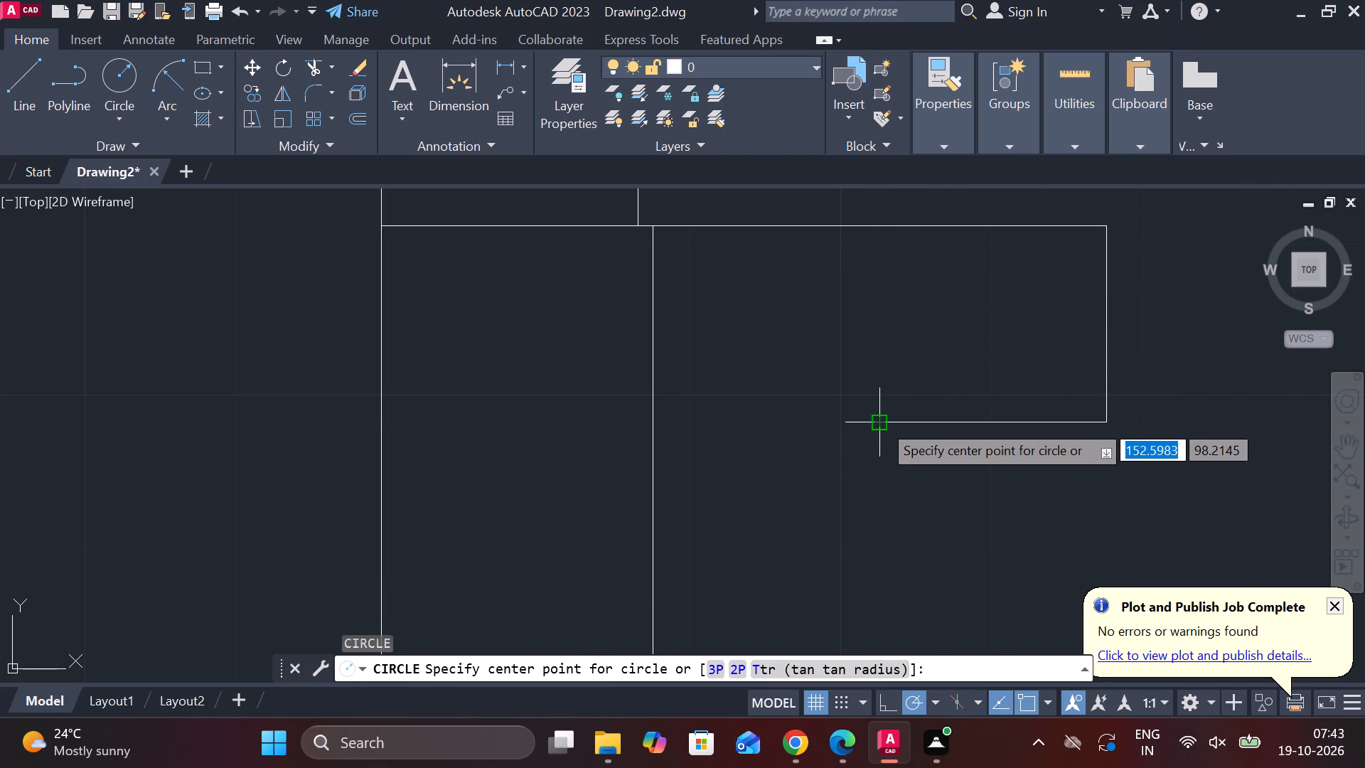
left_click(881, 422)
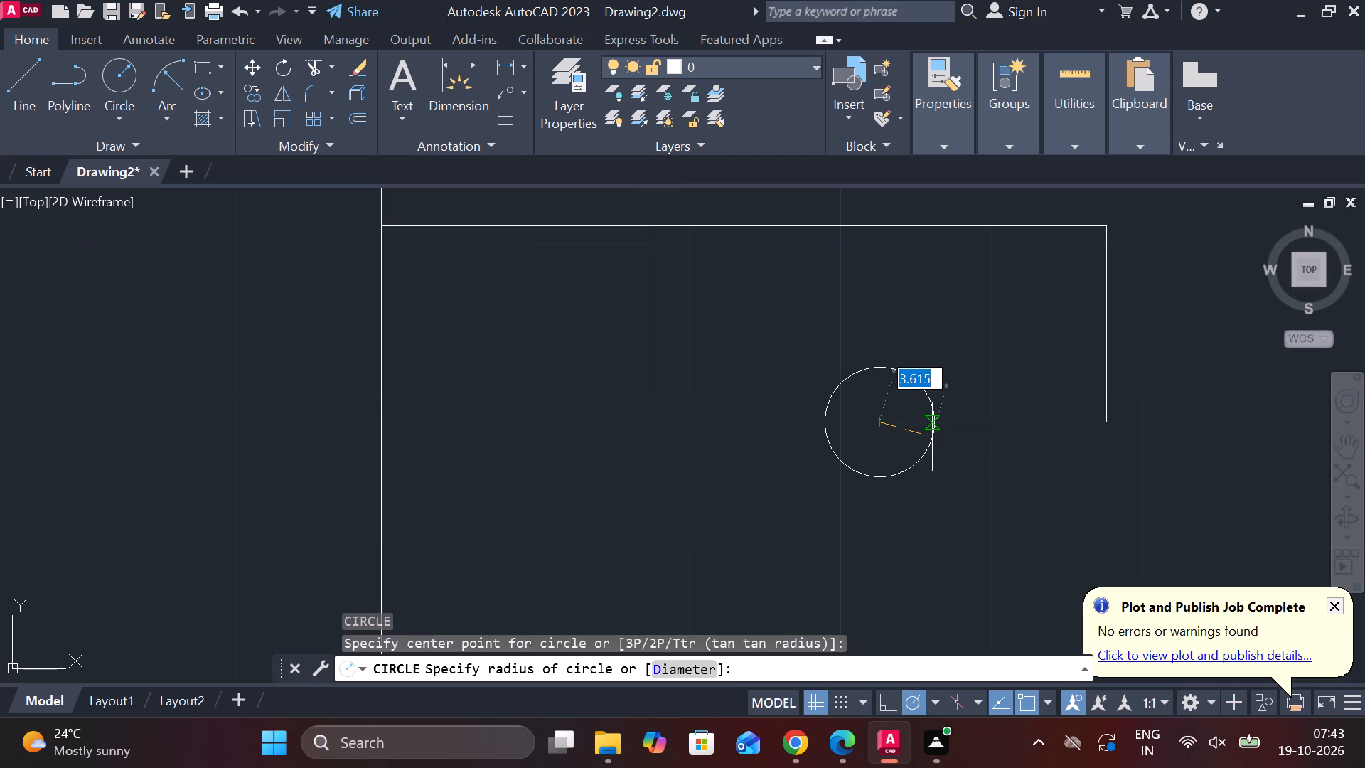
key("d")
key("space")
type("13")
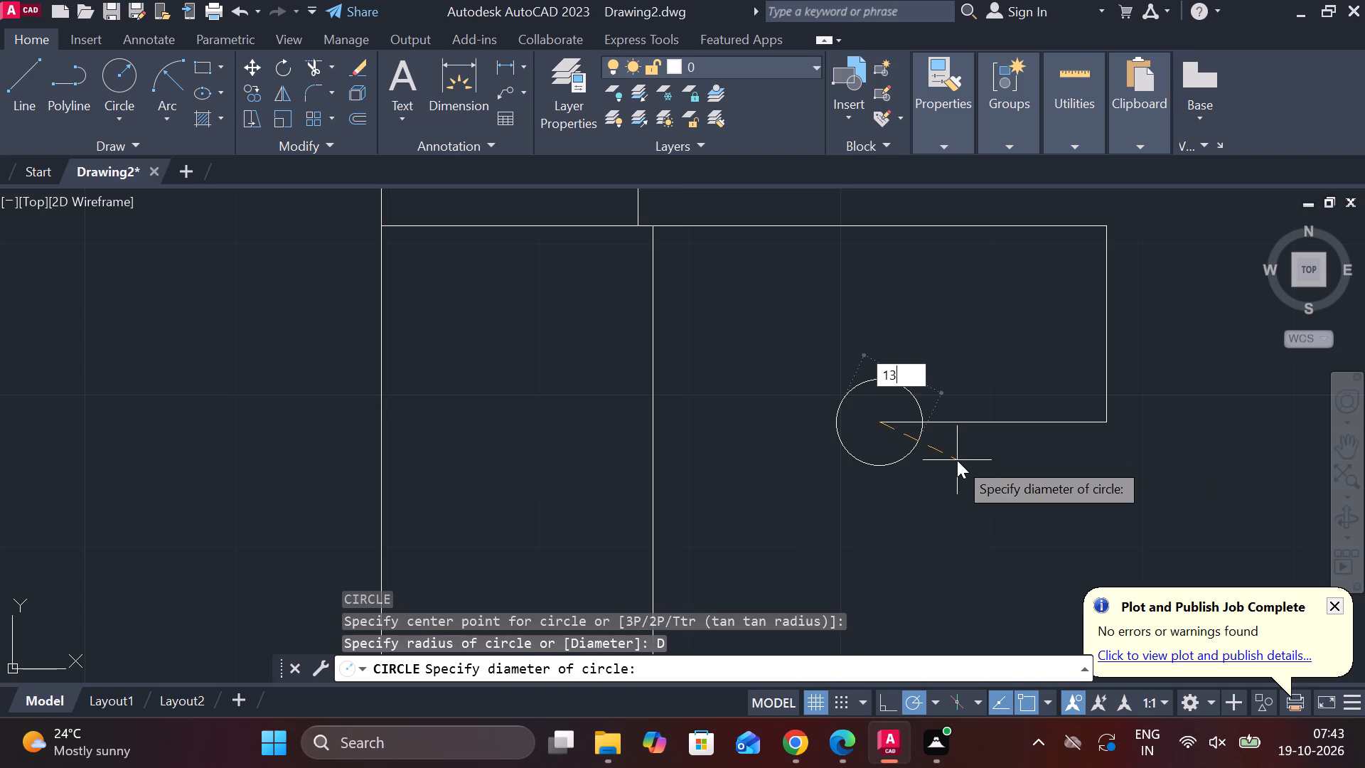
key("space")
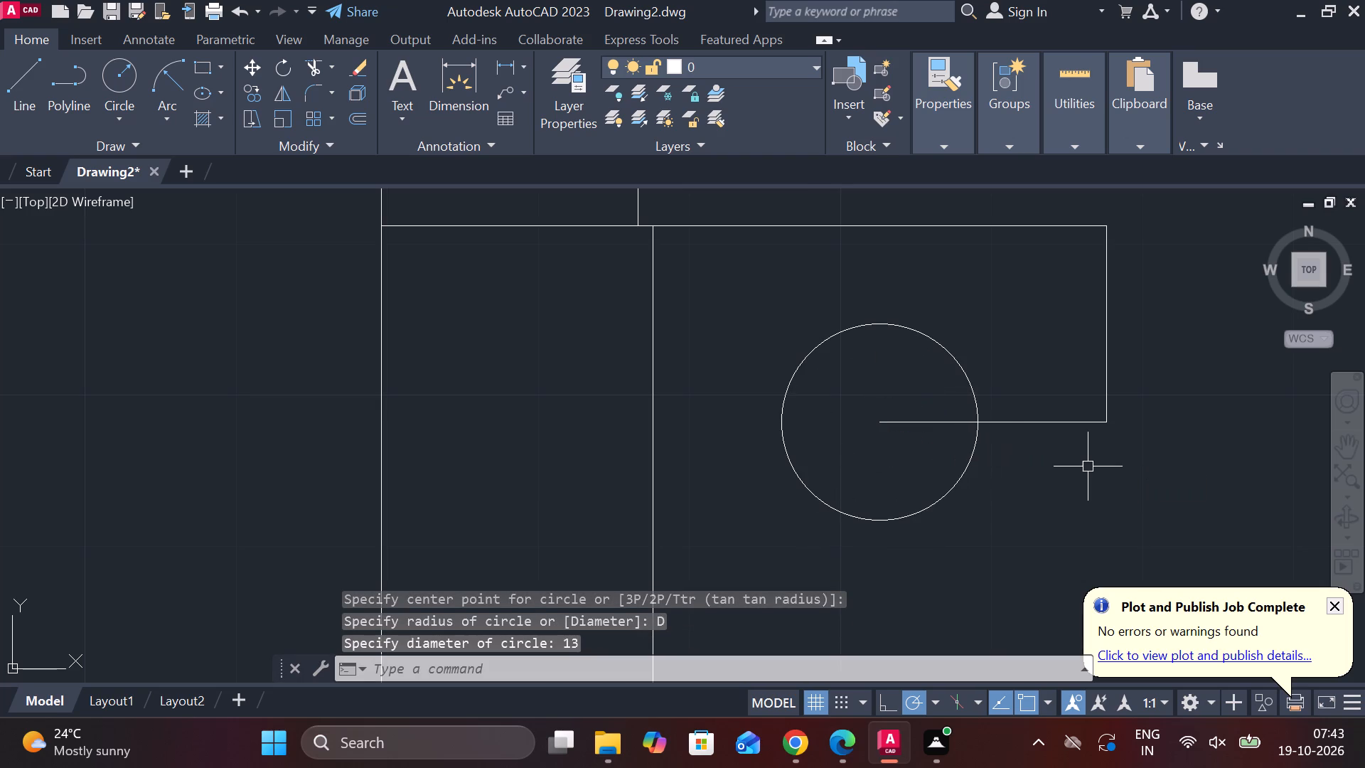
Draw a long horizontal line leftward from the part's bottom left corner, reaching well beyond the left end of the lower dashed axis.
scroll(1125, 454, "down", 4)
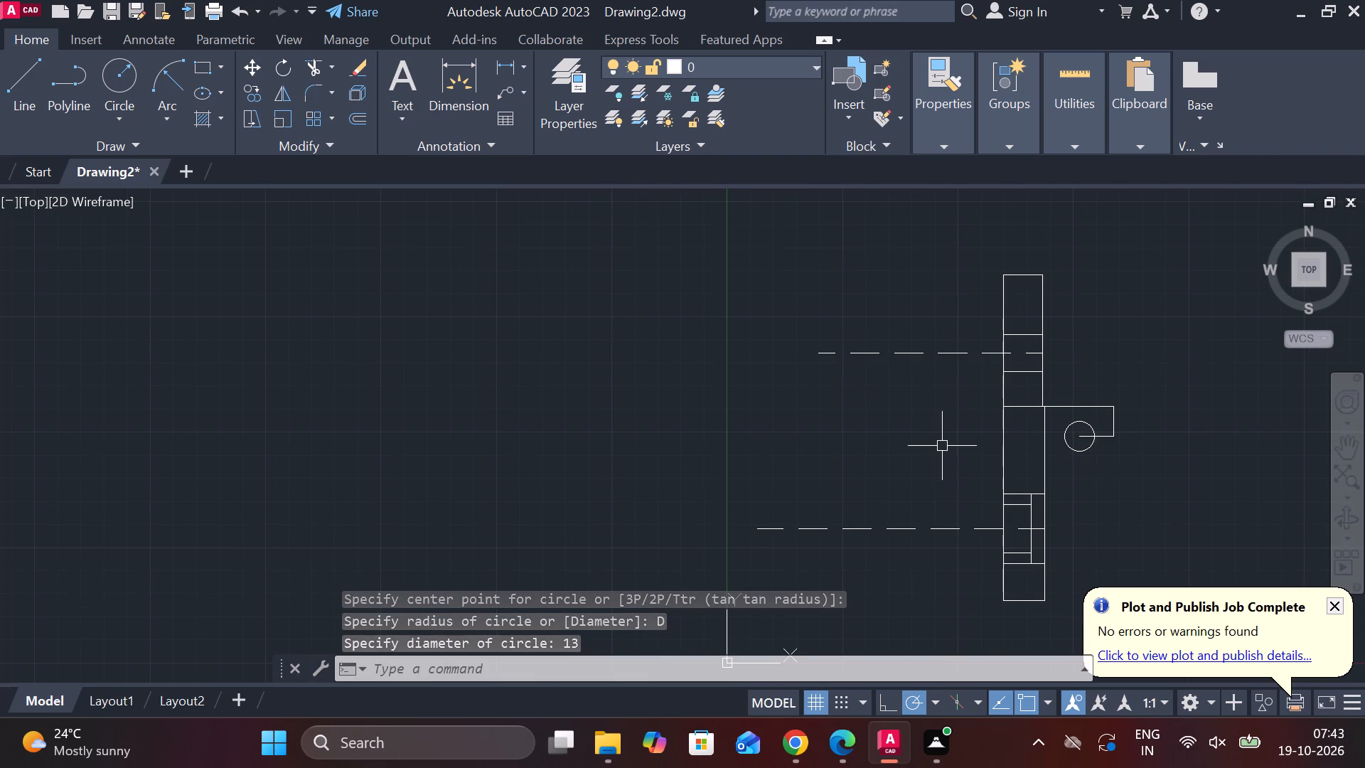
middle_click_drag(924, 432, 943, 421)
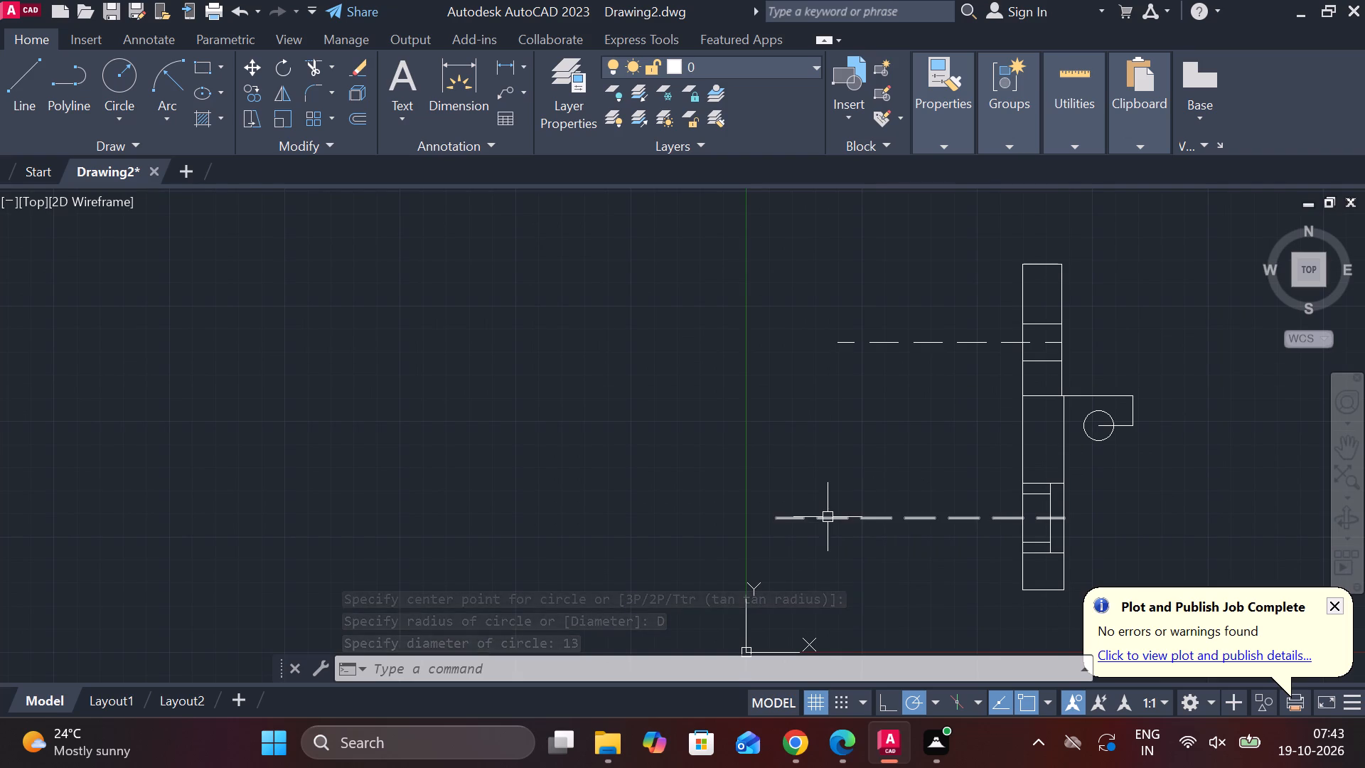
left_click(828, 517)
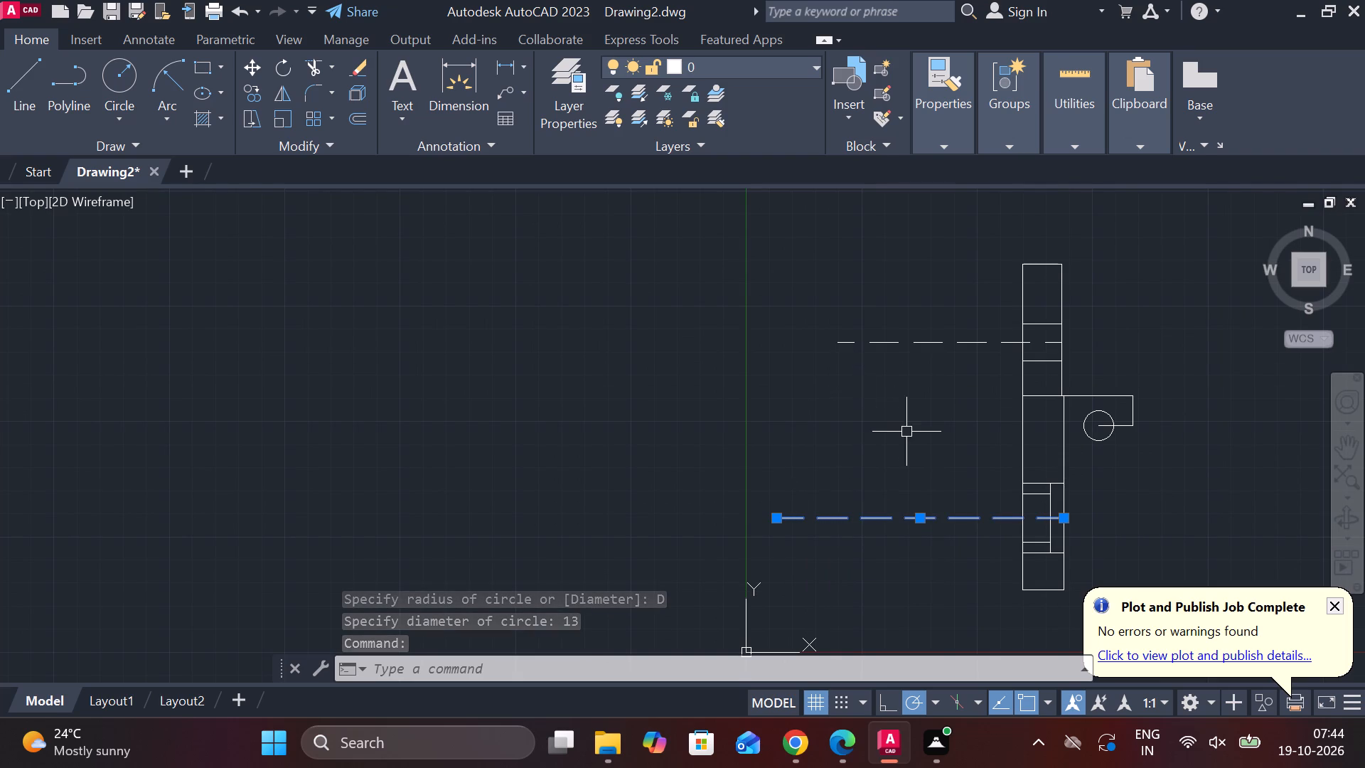
middle_click_drag(906, 432, 887, 364)
key("Escape")
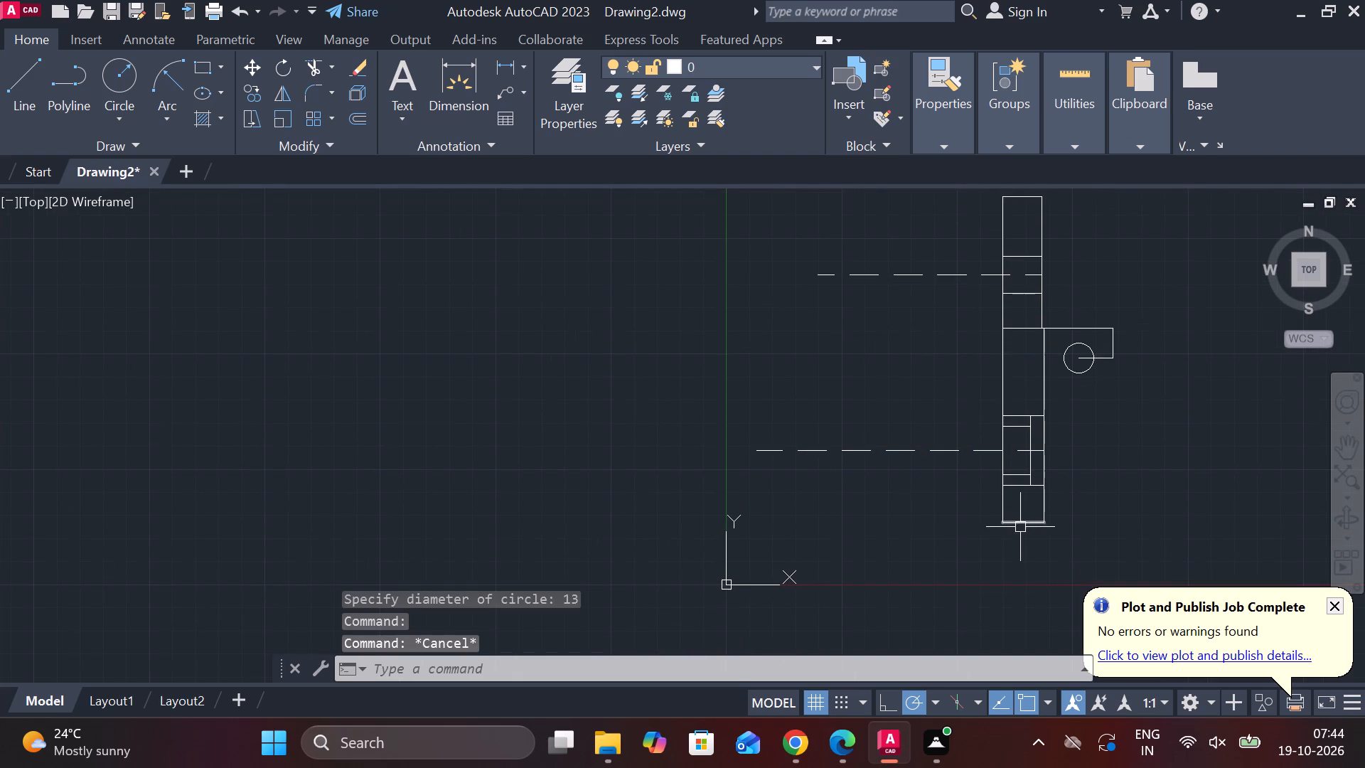
key("l")
key("Return")
left_click(1000, 521)
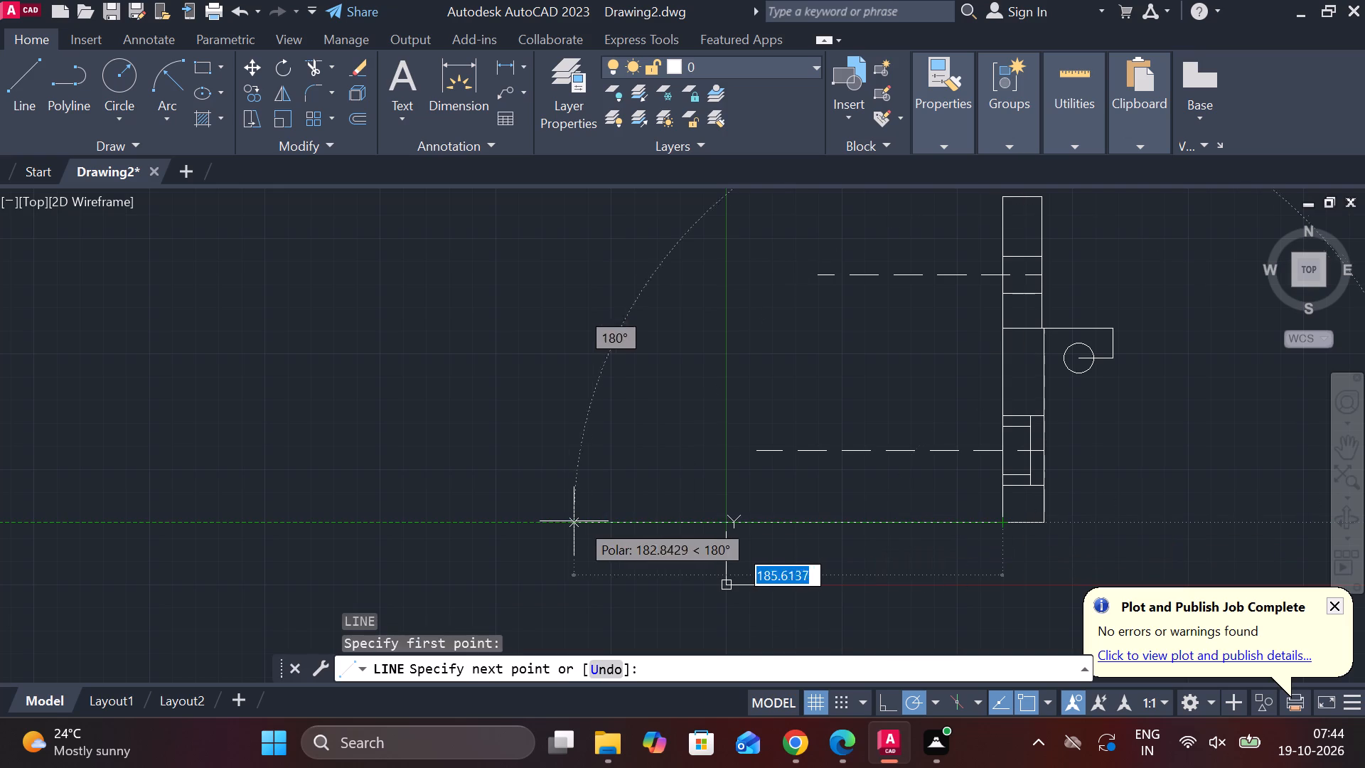
left_click(416, 523)
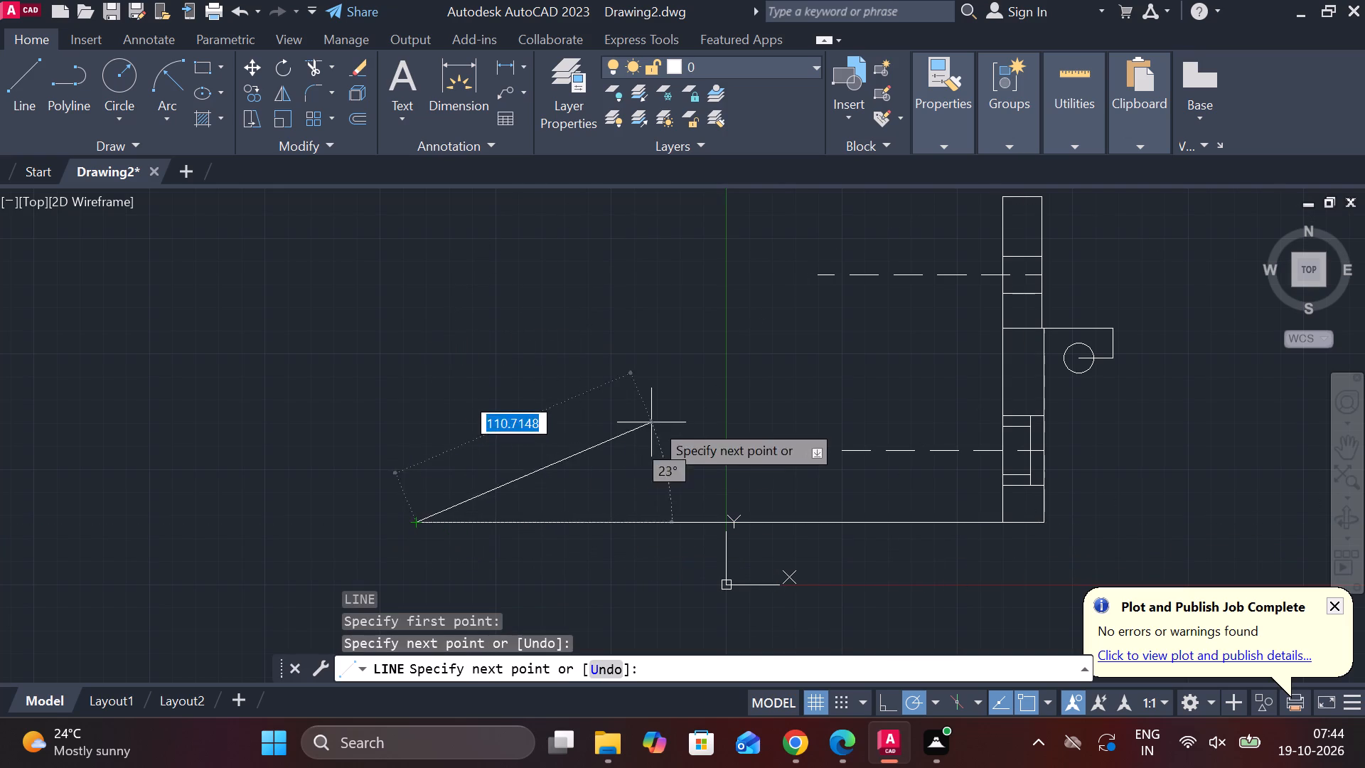
key("Escape")
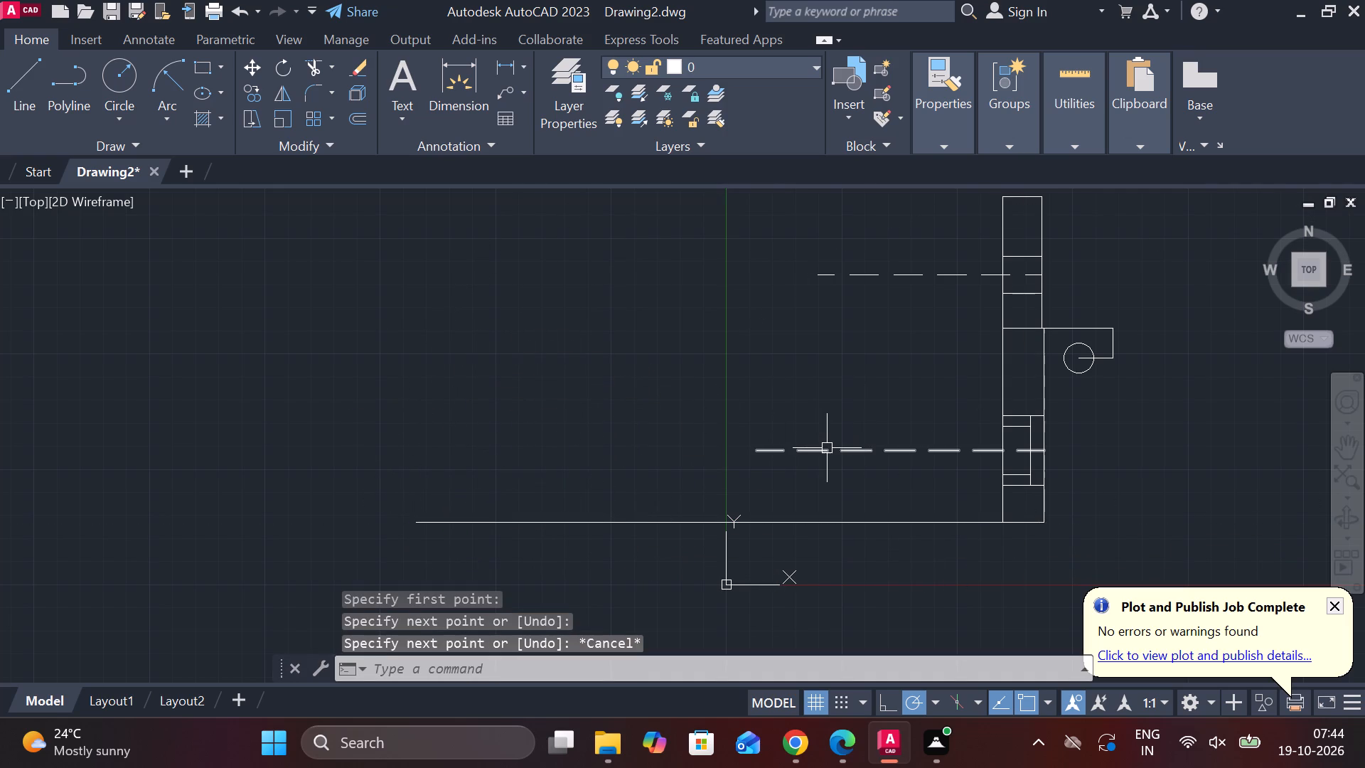
Draw a vertical line up from the extended base line, crossing the lower dashed axis near its left end and ending above the part's top.
key("l")
key("Return")
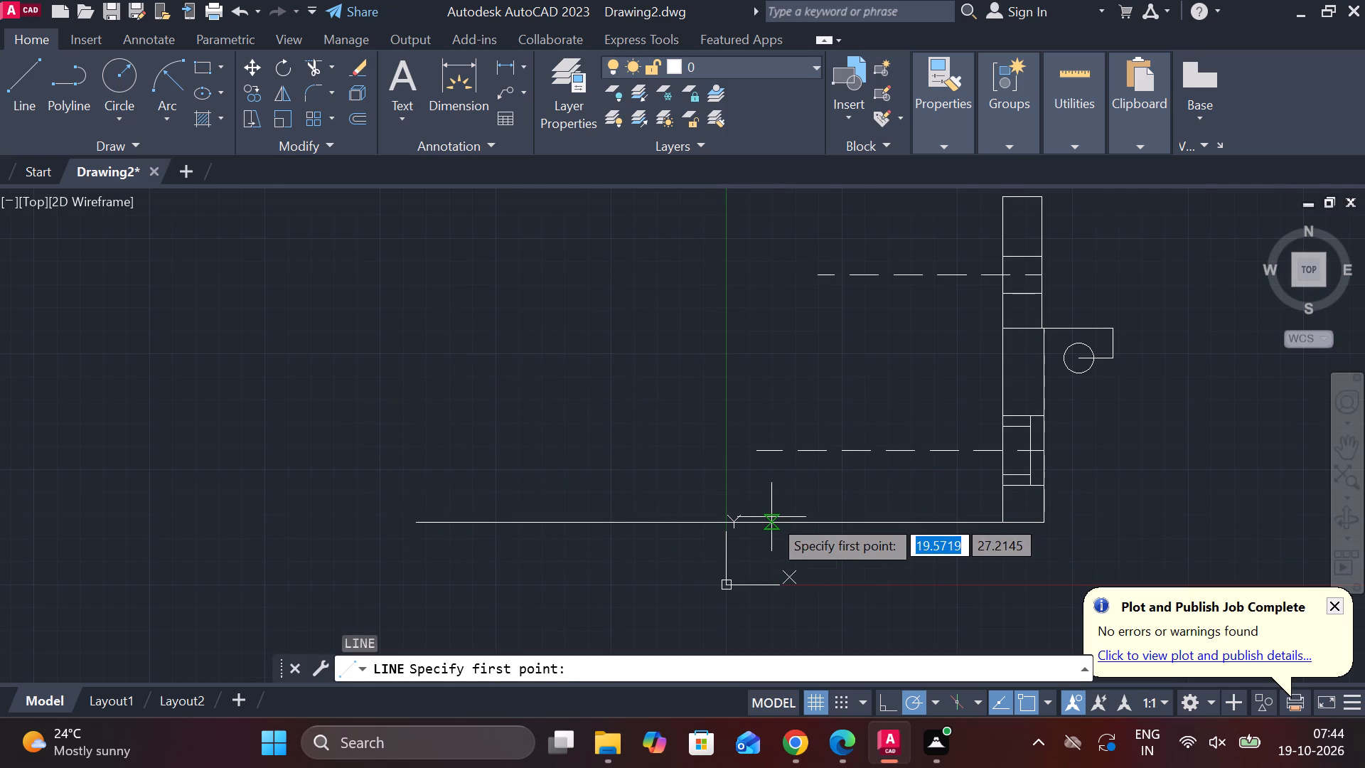
left_click(769, 517)
middle_click_drag(781, 235, 785, 314)
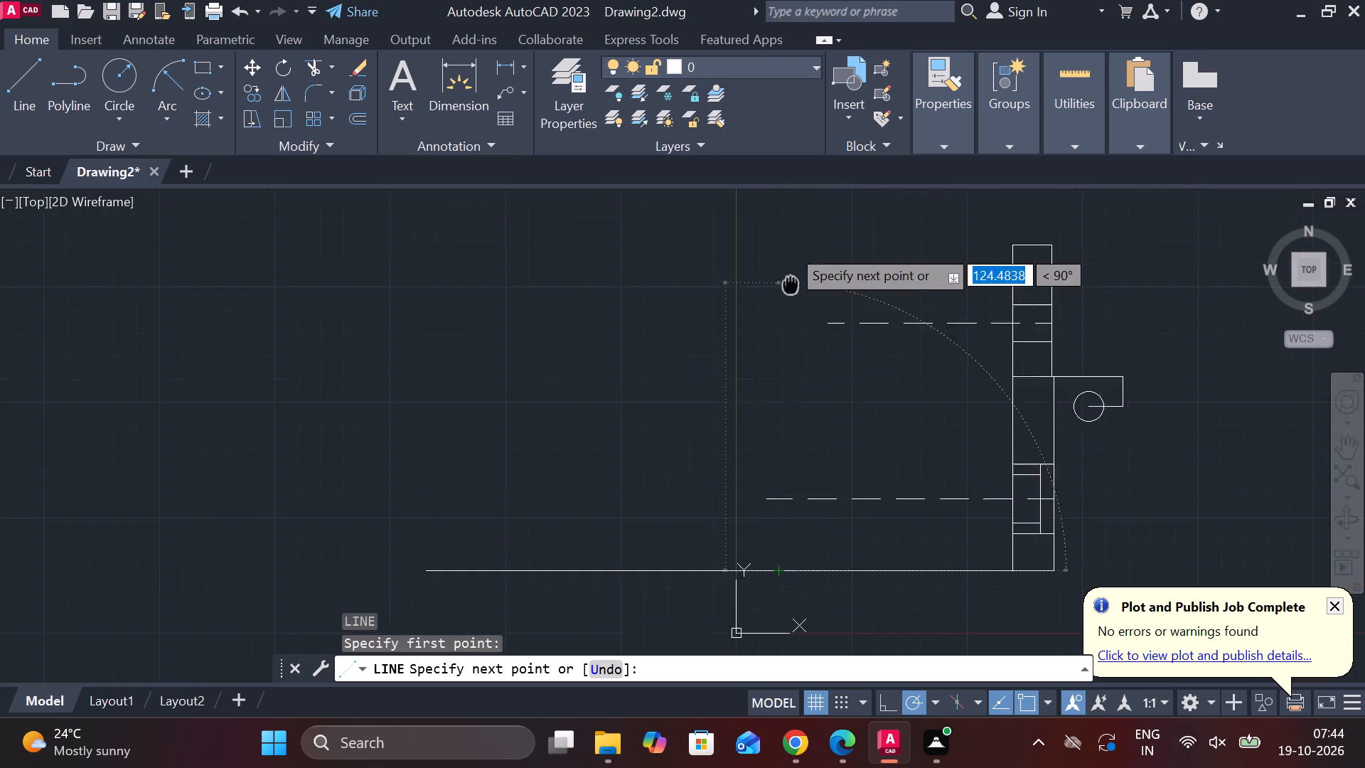
middle_click_drag(785, 314, 775, 322)
left_click(773, 229)
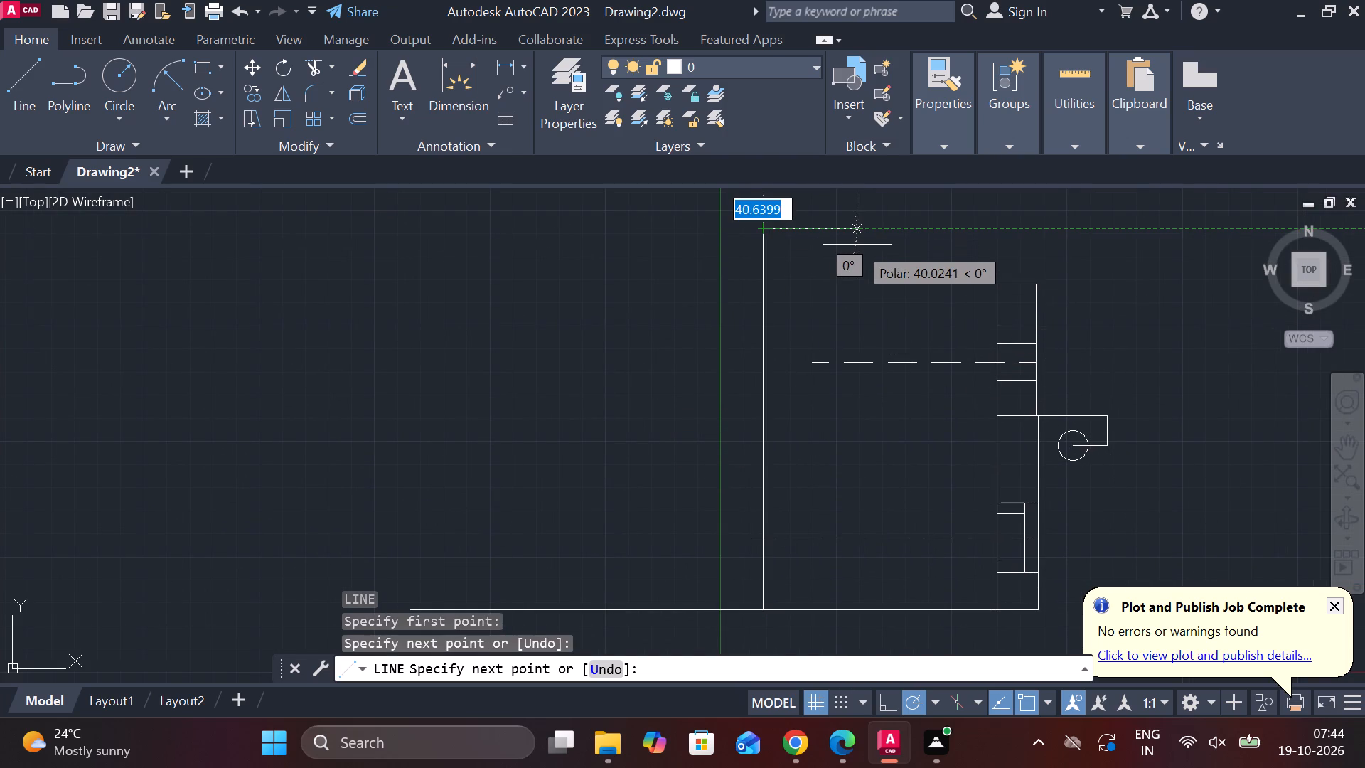
key("Escape")
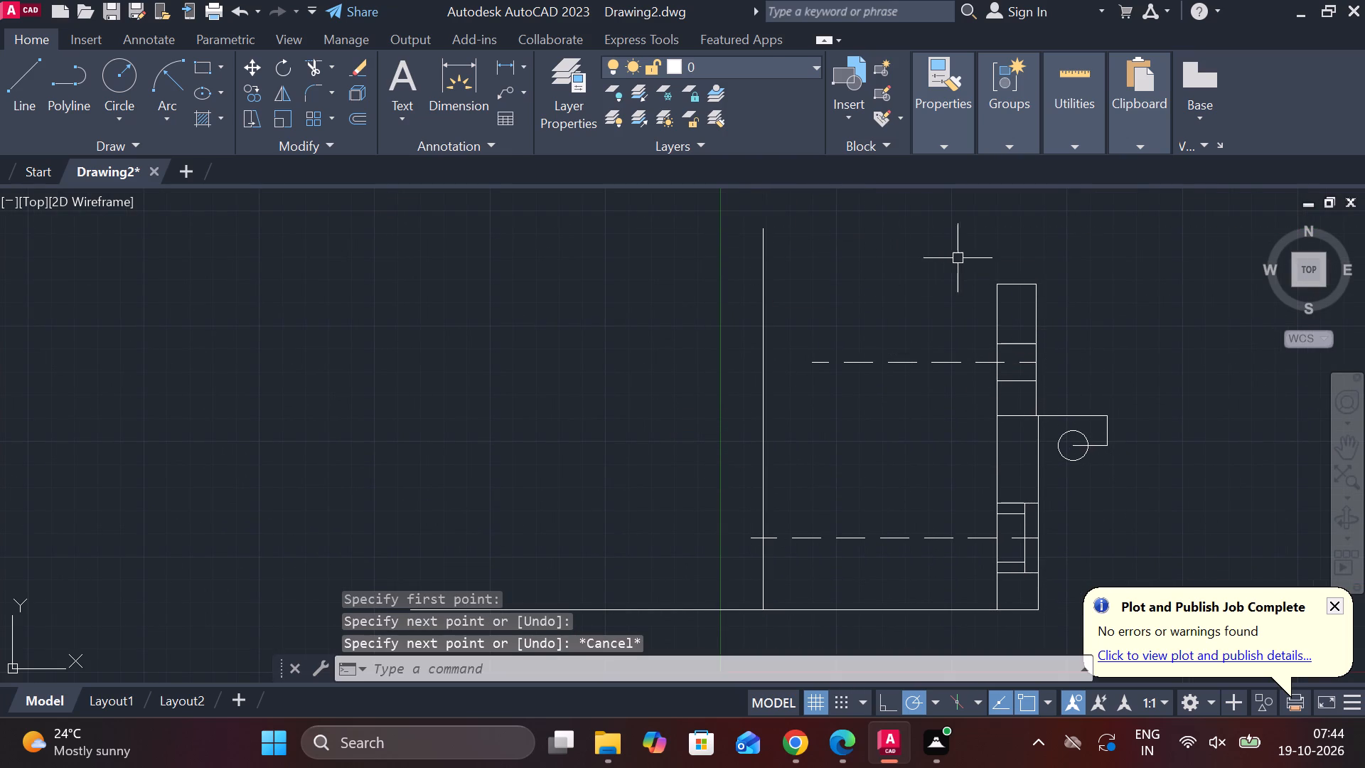
Draw a horizontal line leftward from the part's top left corner, extending past the new vertical line.
key("l")
key("Return")
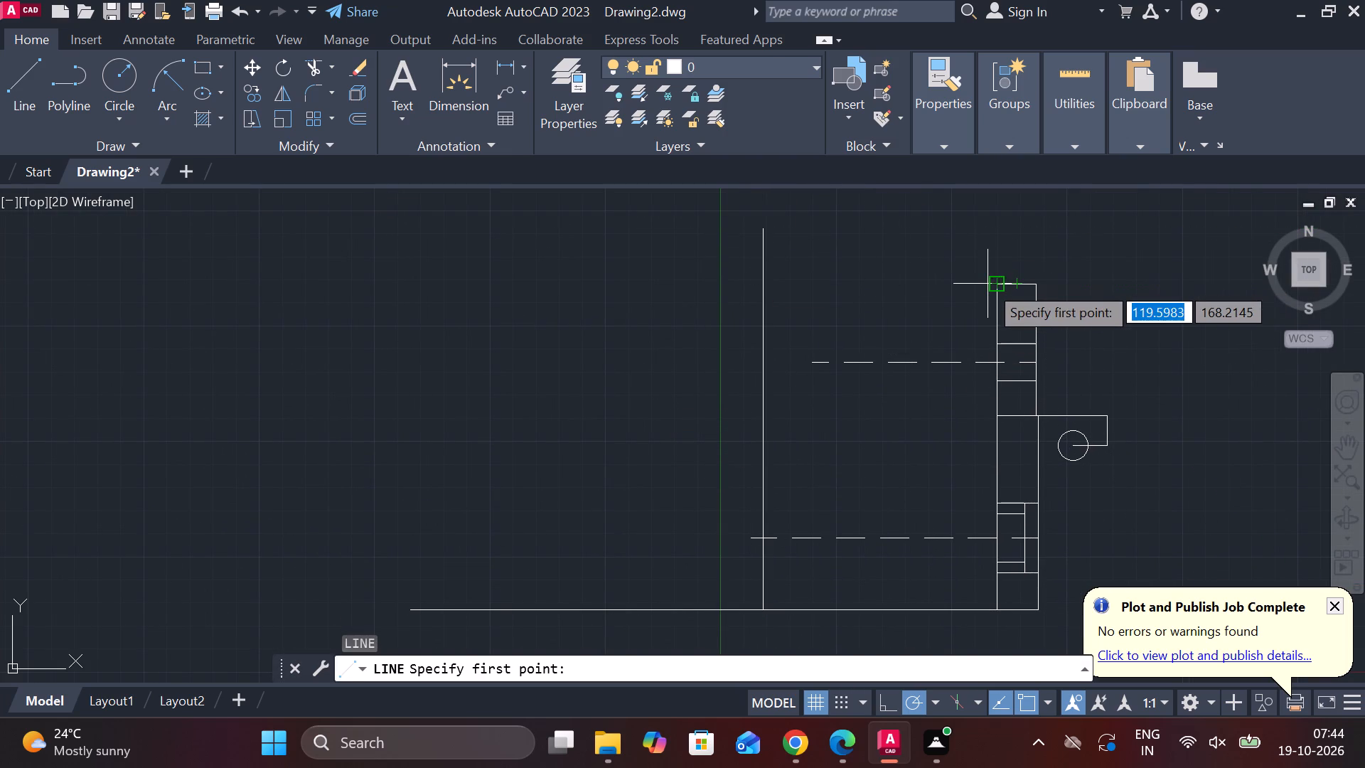
left_click(997, 282)
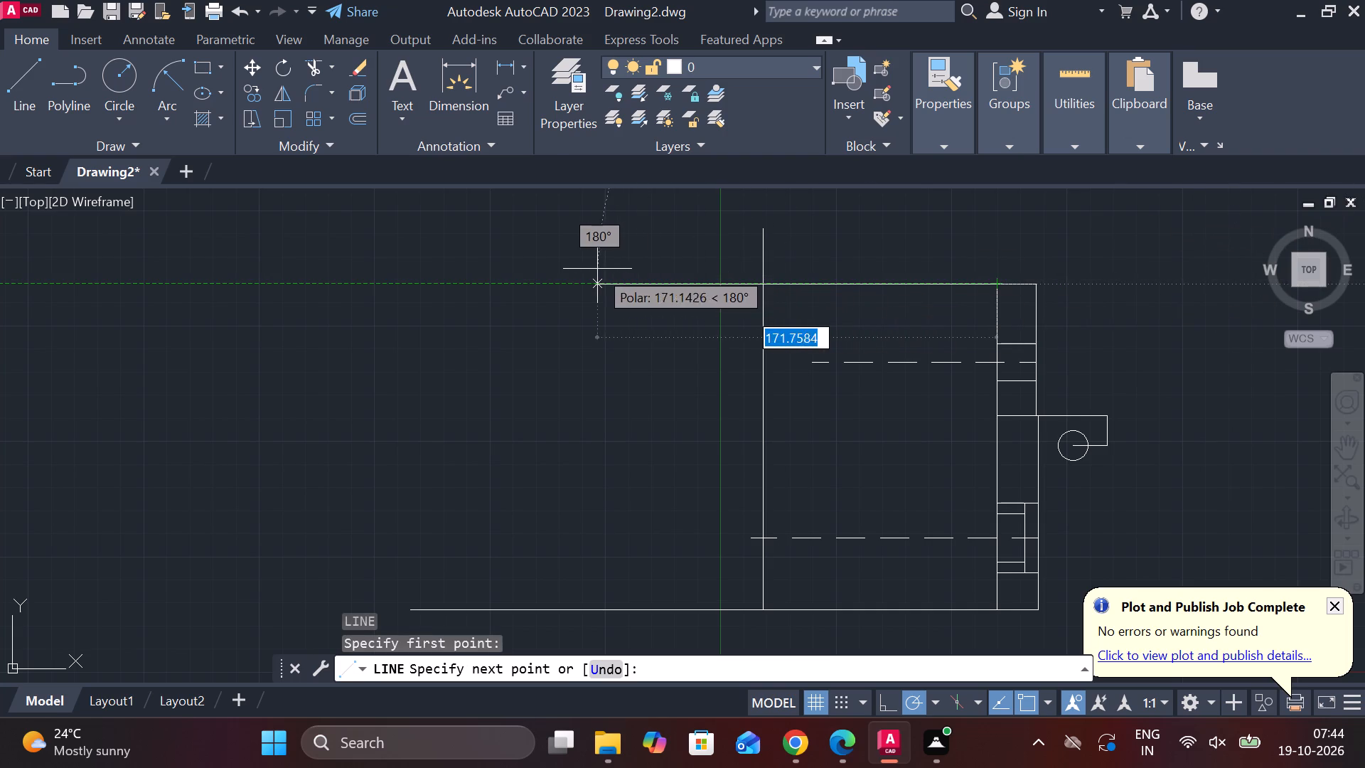
left_click(510, 274)
key("Escape")
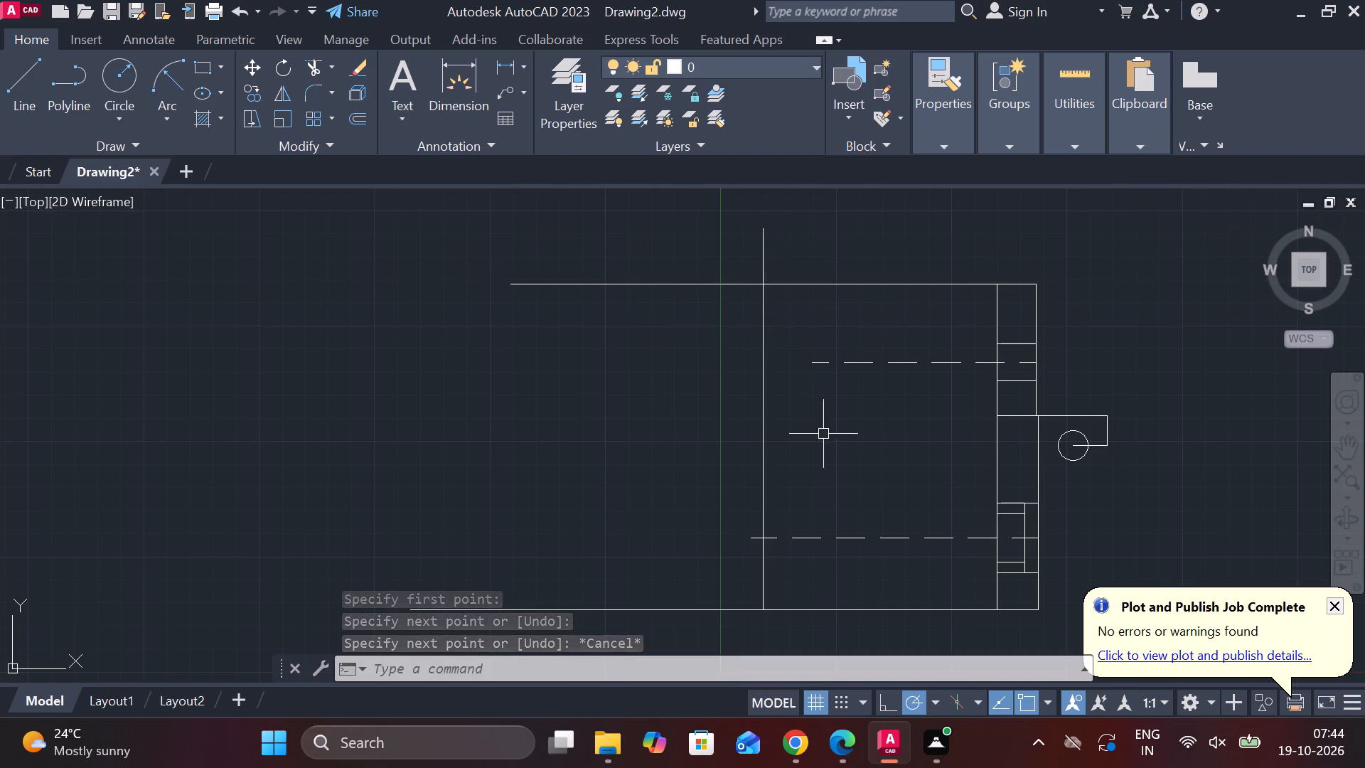
Draw two concentric circles of diameter 21 and 30 centred where the vertical line crosses the lower dashed axis.
scroll(790, 565, "up", 1)
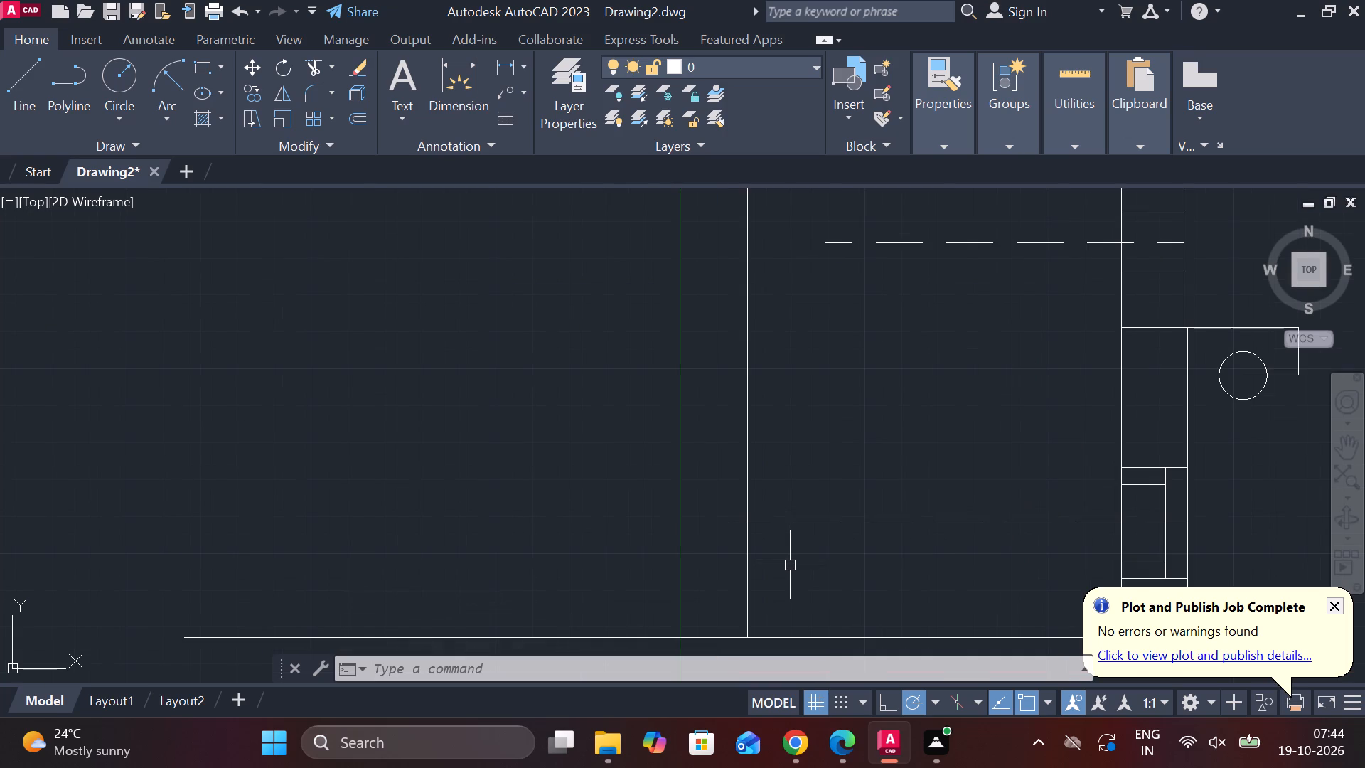
type("C")
key("space")
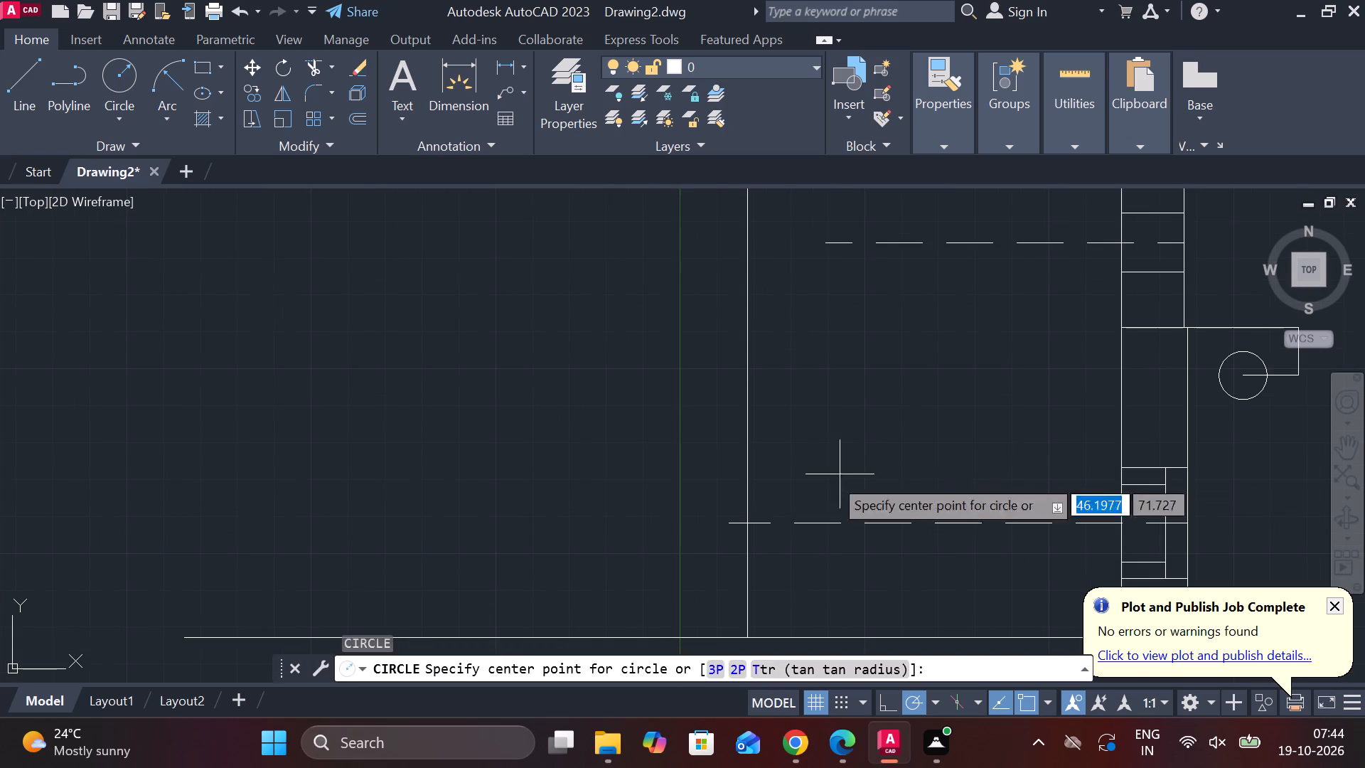
left_click(748, 517)
key("d")
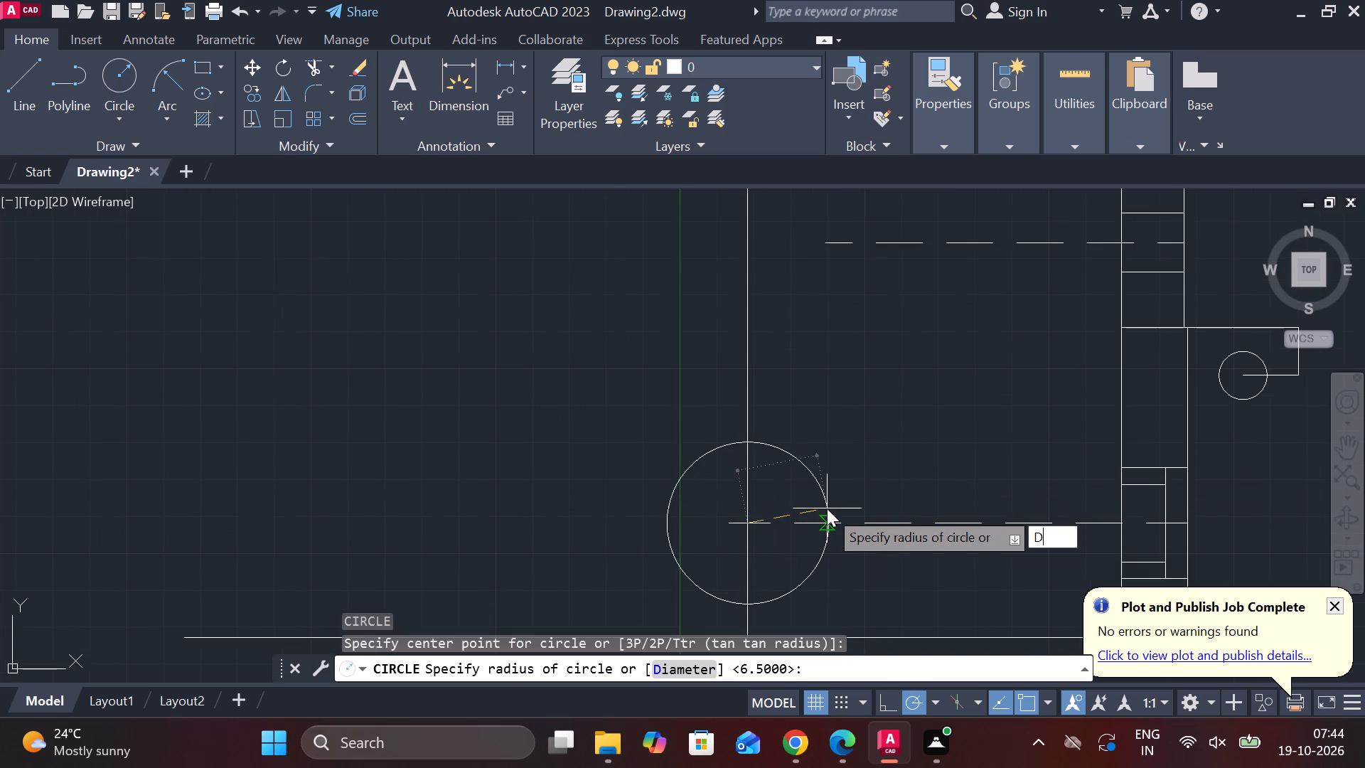
key("space")
type("21")
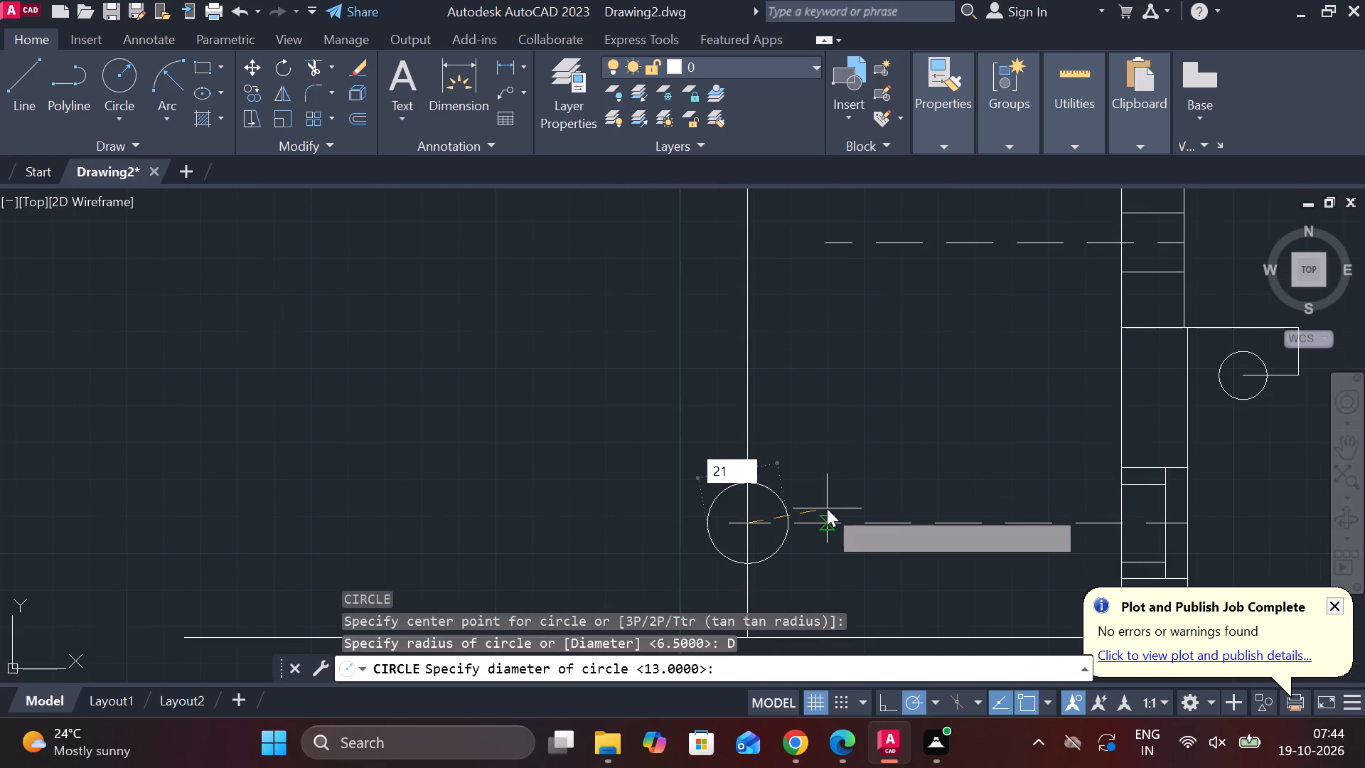
key("space")
key("space")
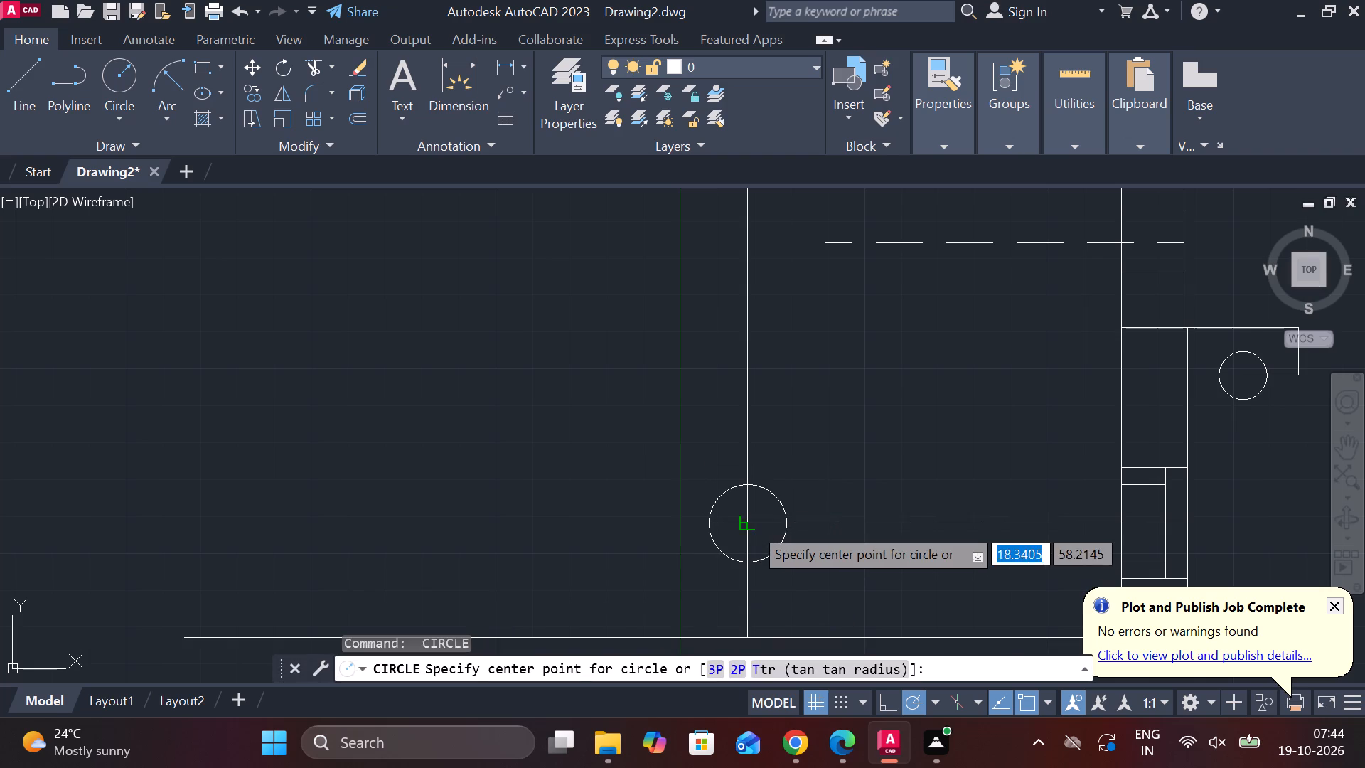
left_click(752, 526)
type("D")
key("space")
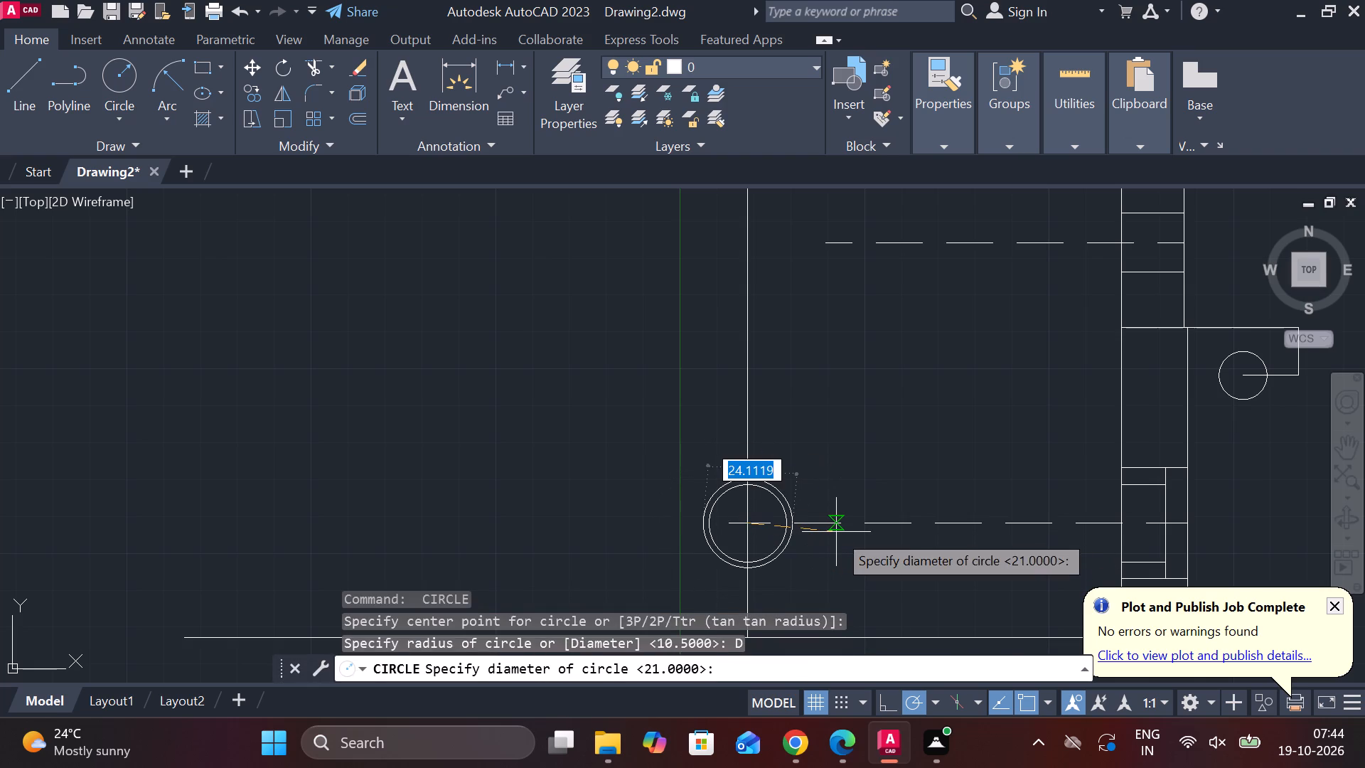
type("30")
key("Return")
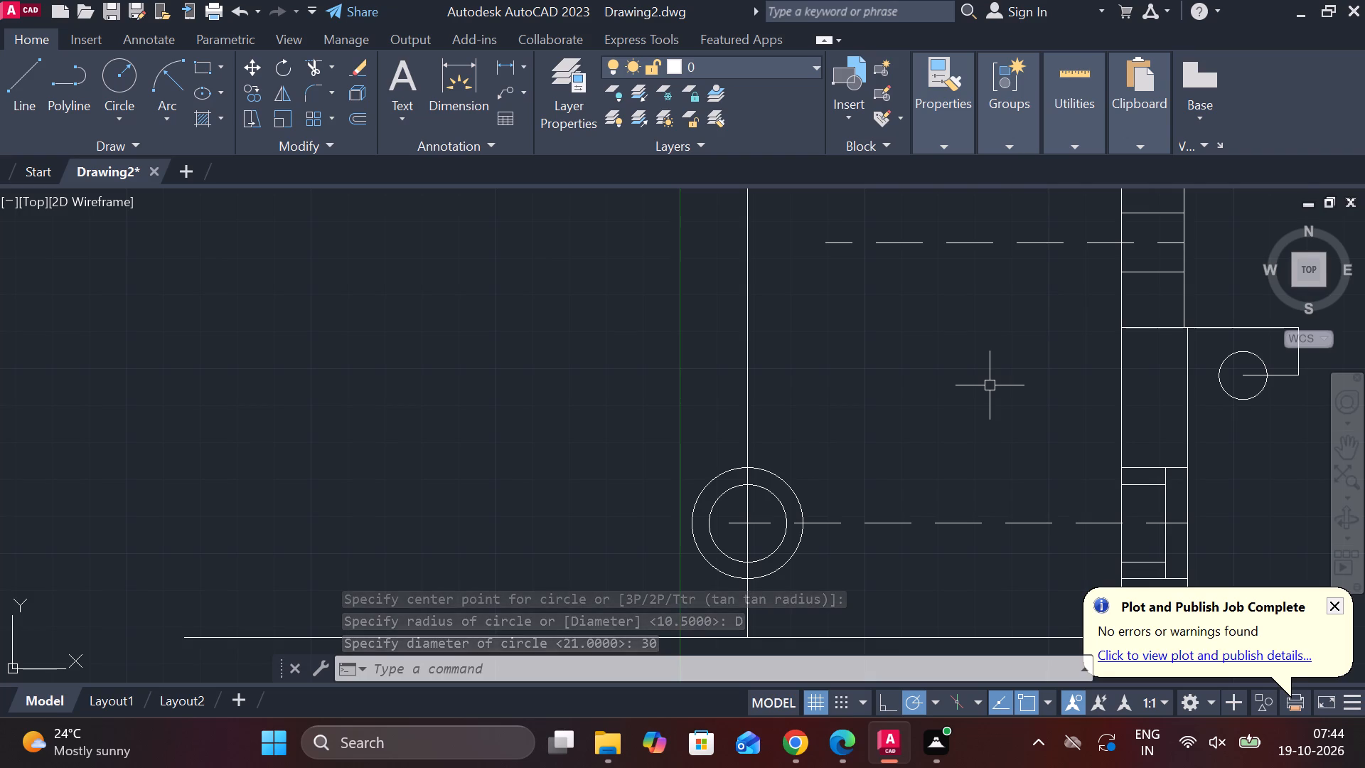
Offset the vertical line through the circles' centre by 32.5 to both sides.
middle_click_drag(946, 385, 911, 287)
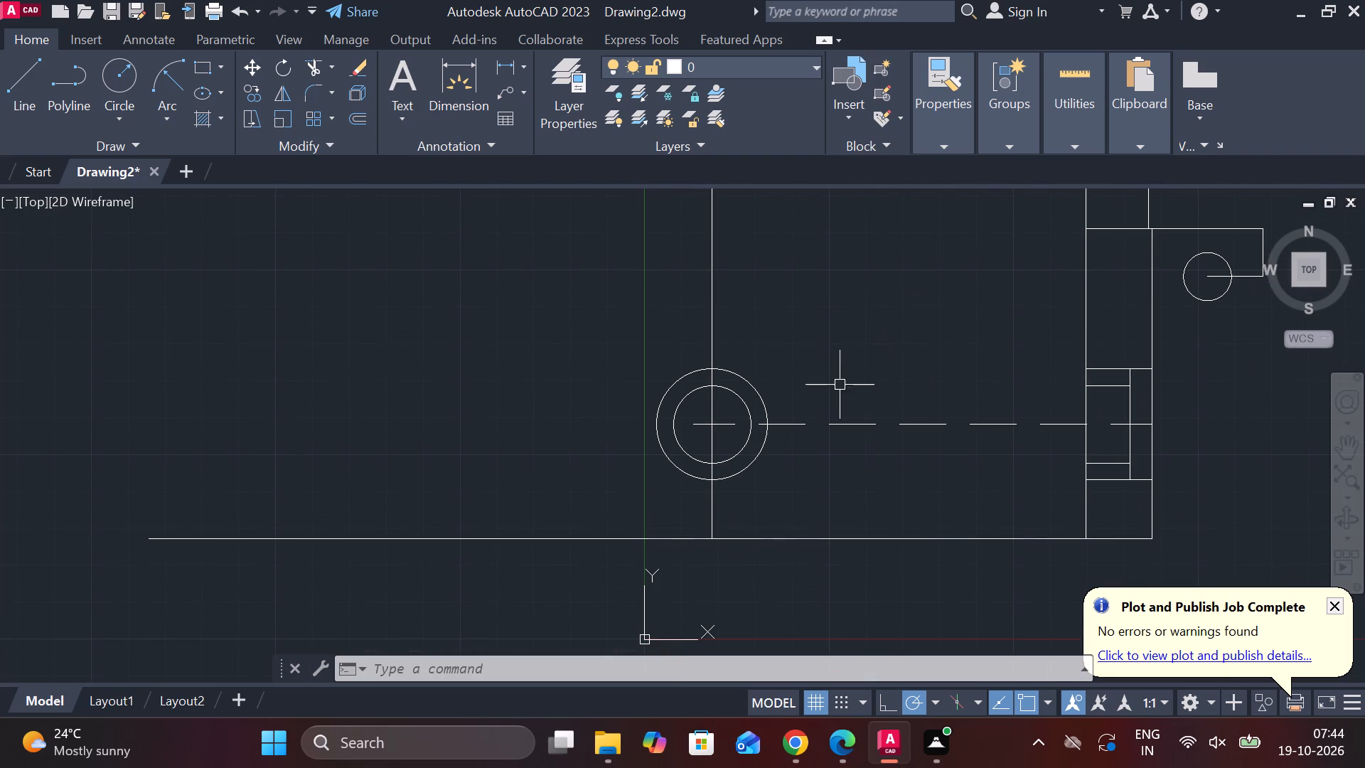
left_click(713, 318)
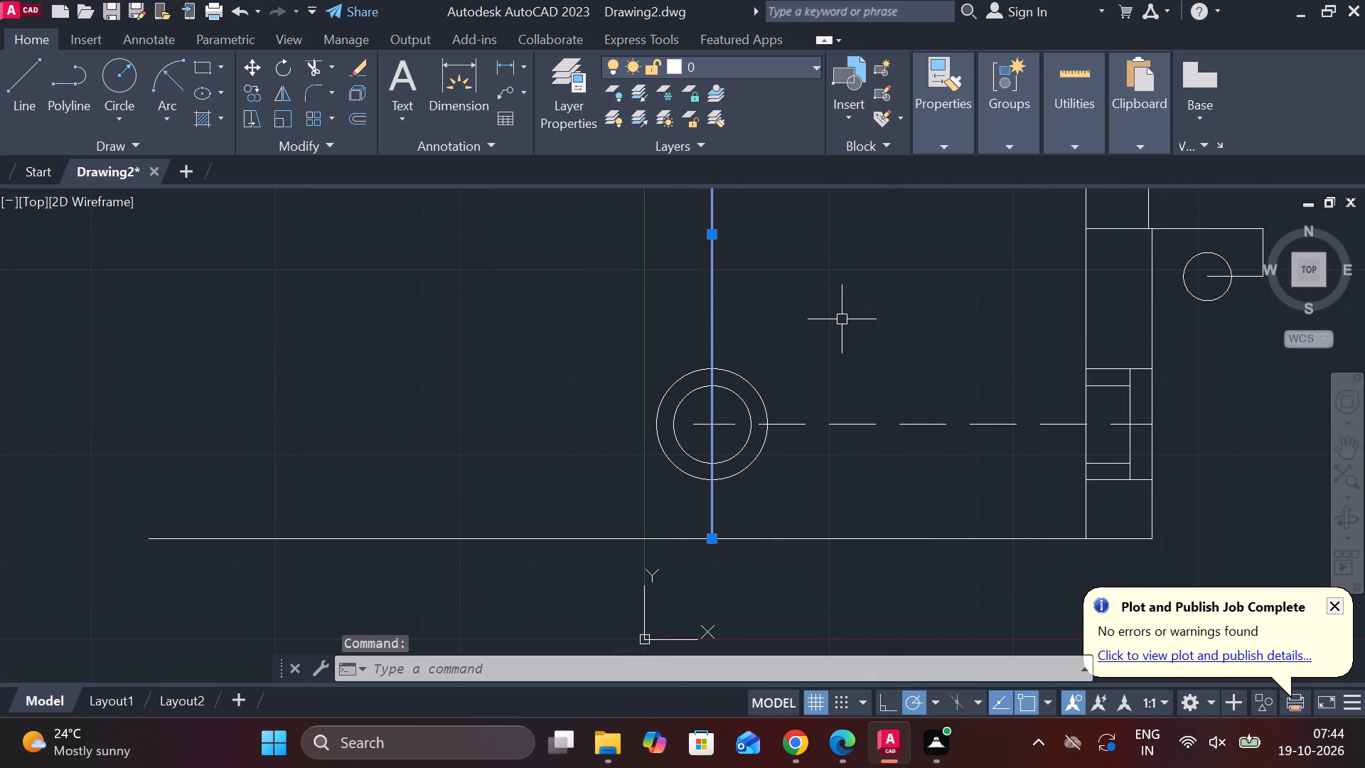
key("o")
key("Return")
key("Return")
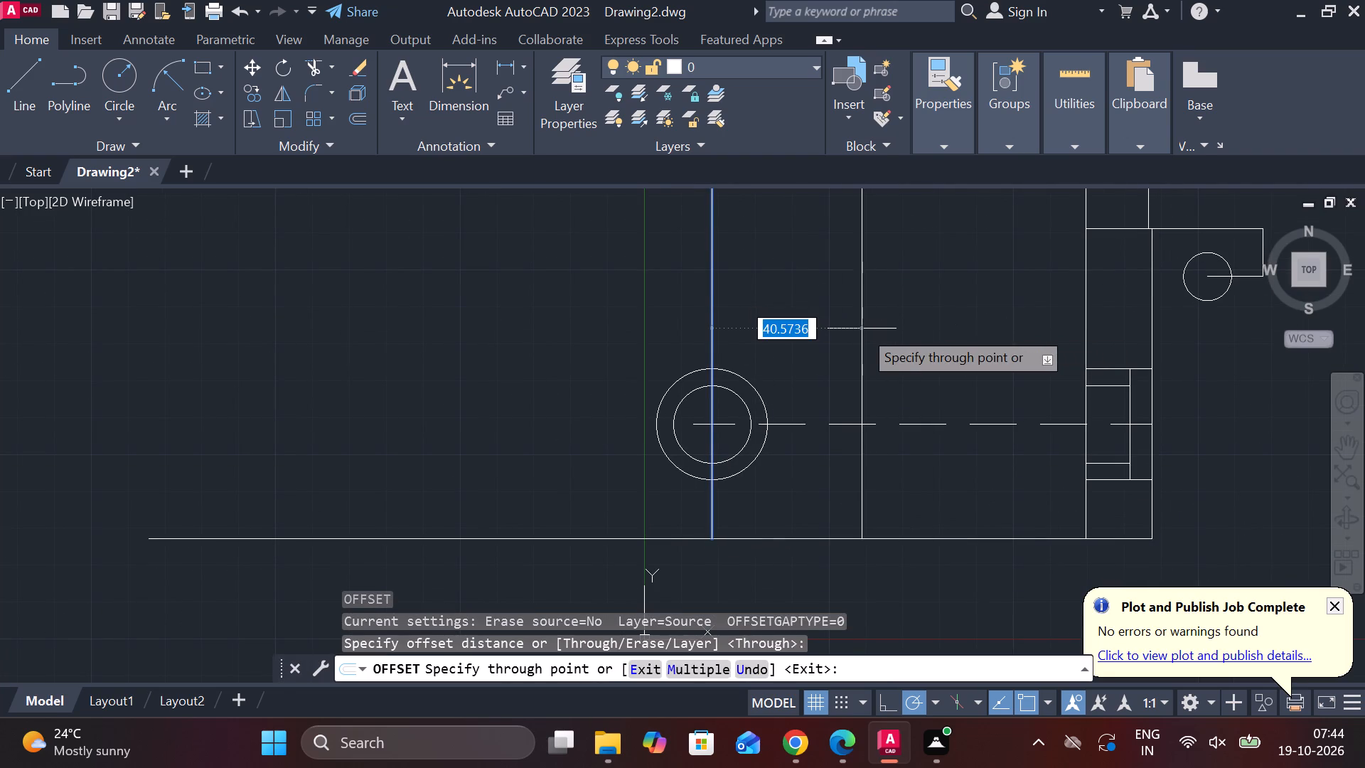
type("32.5")
key("space")
left_click(717, 310)
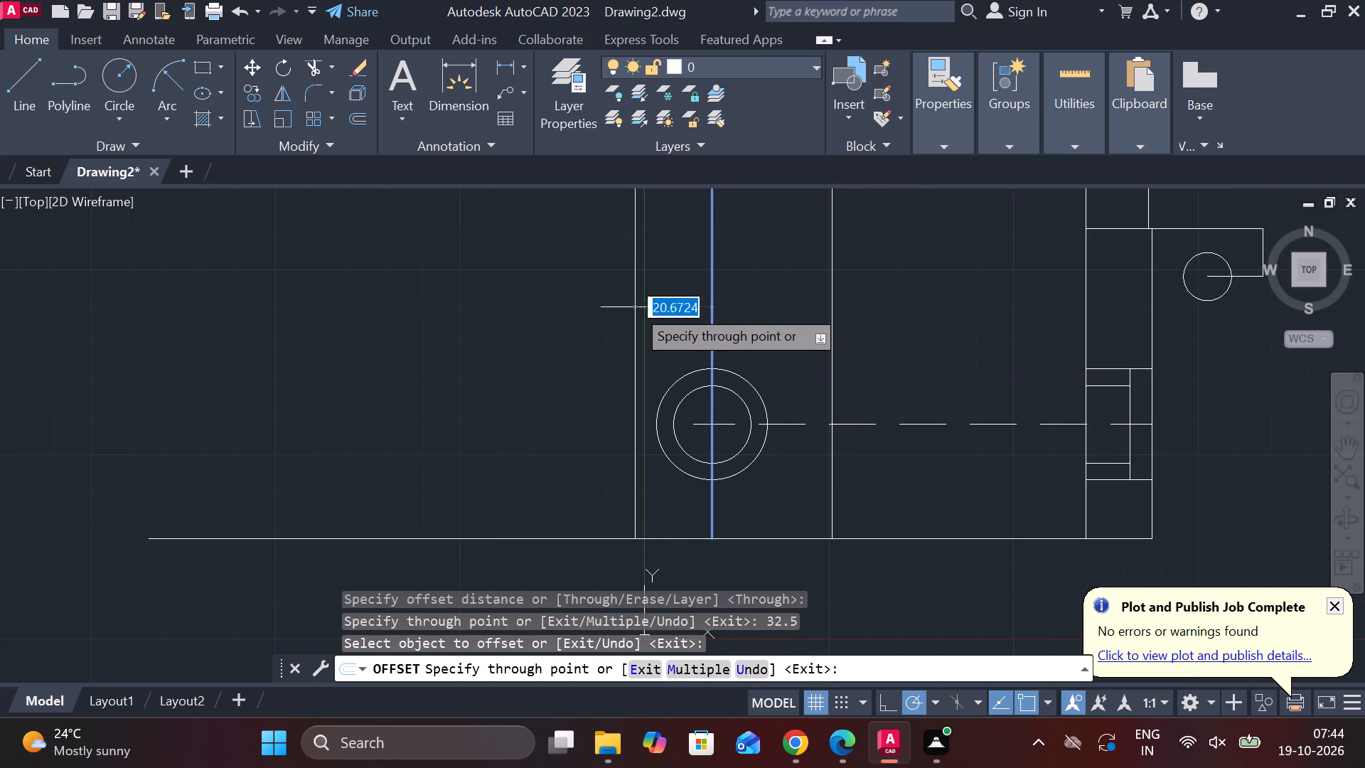
type("32.")
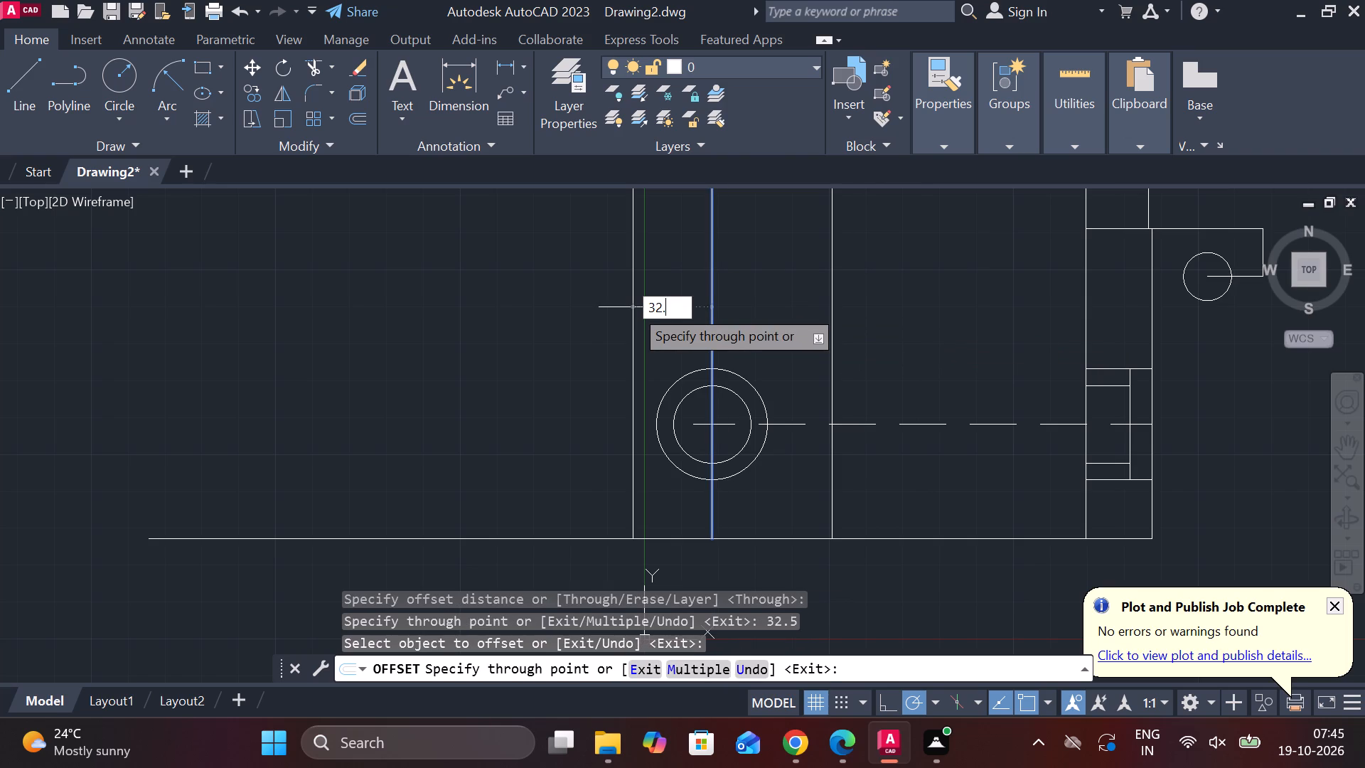
type("5")
key("space")
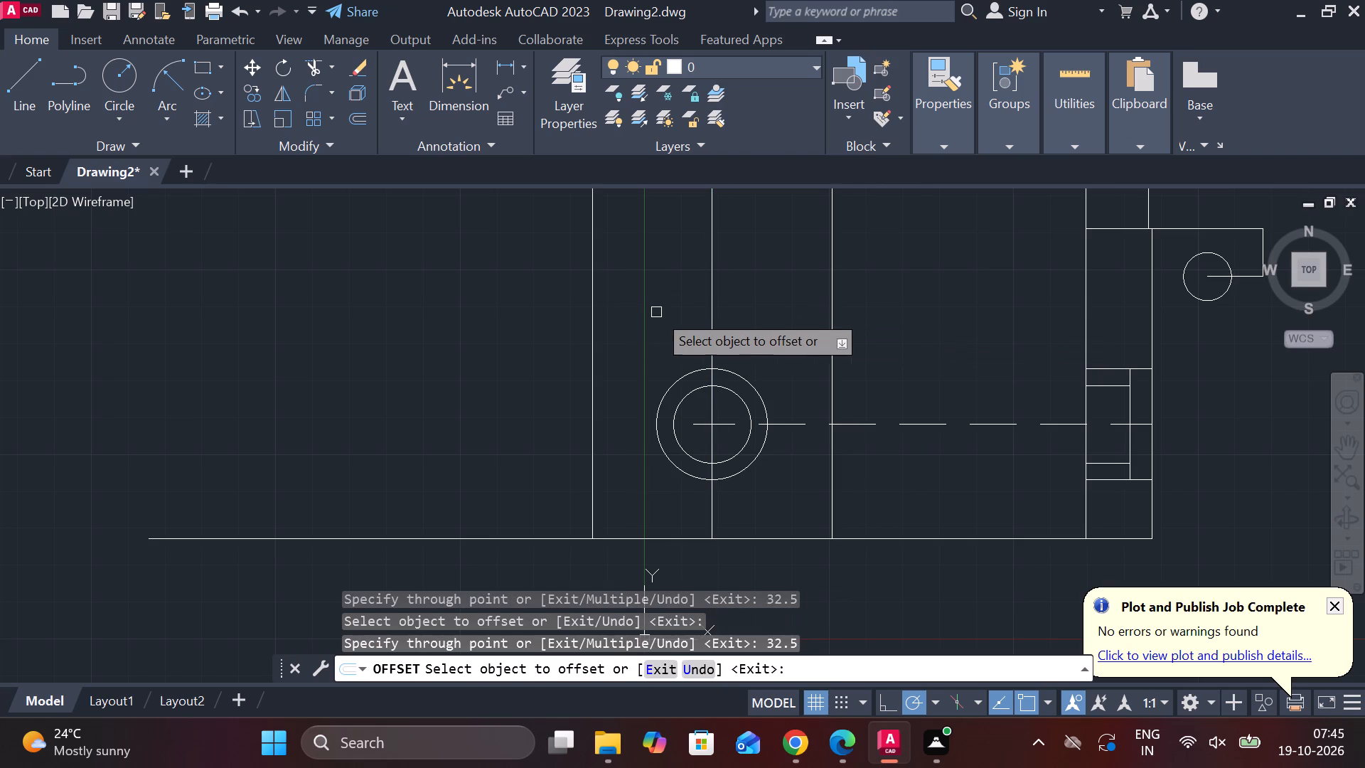
Offset each of the two outer vertical lines outward by 16.
left_click(592, 331)
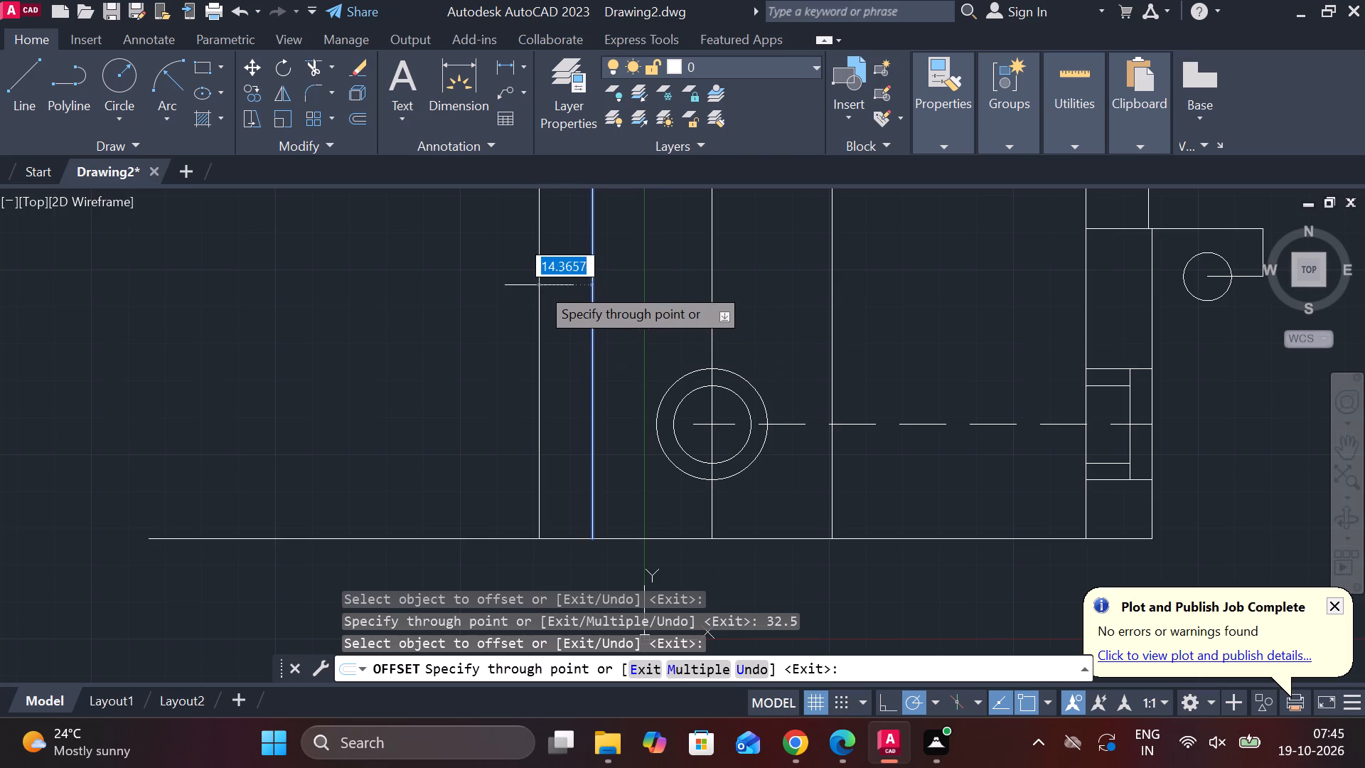
type("16")
key("space")
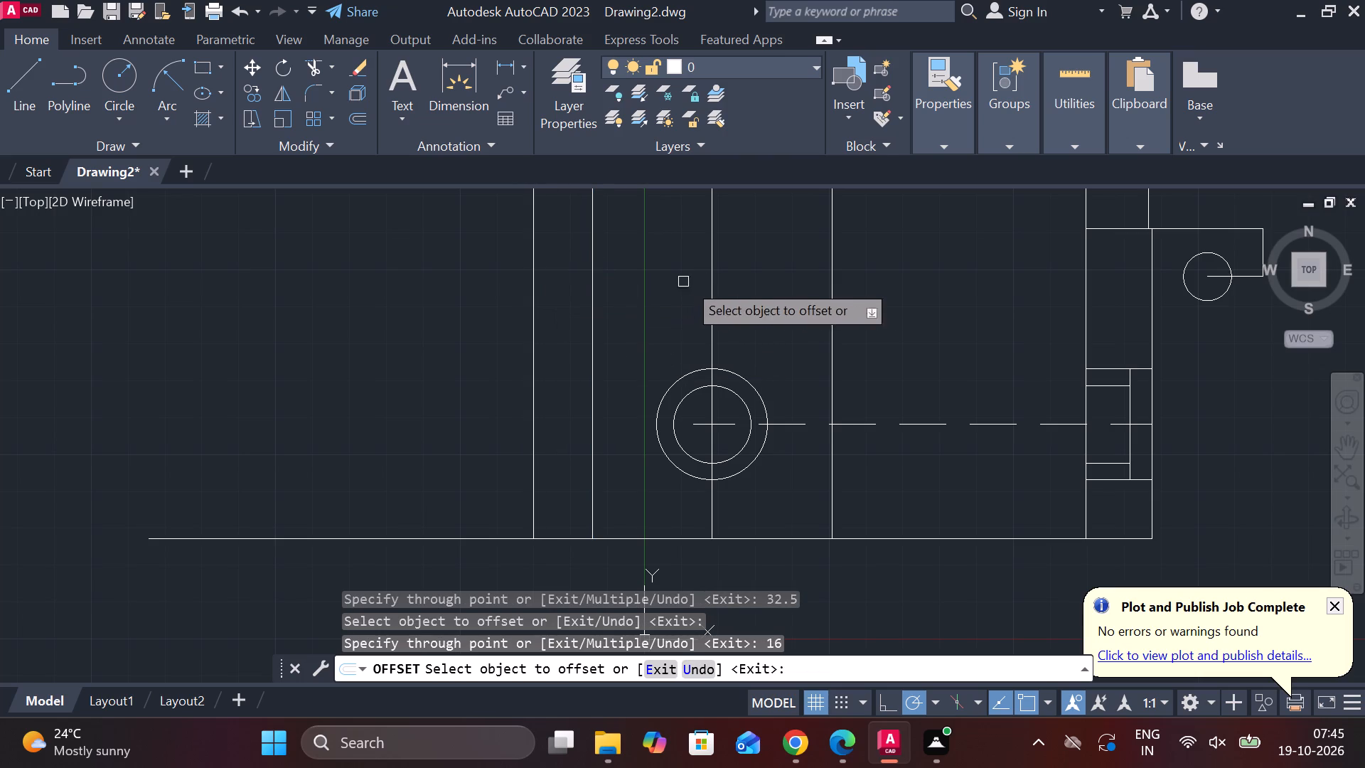
left_click(830, 282)
type("16")
key("space")
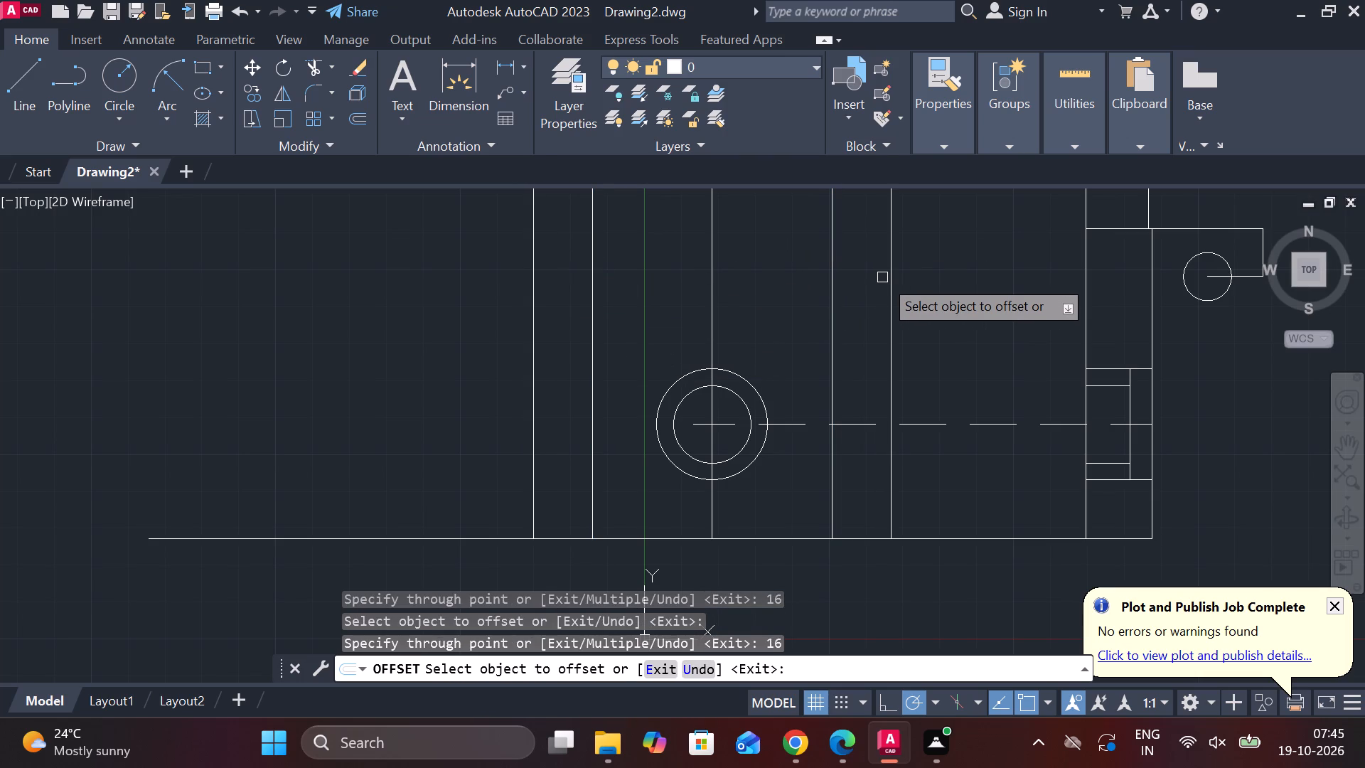
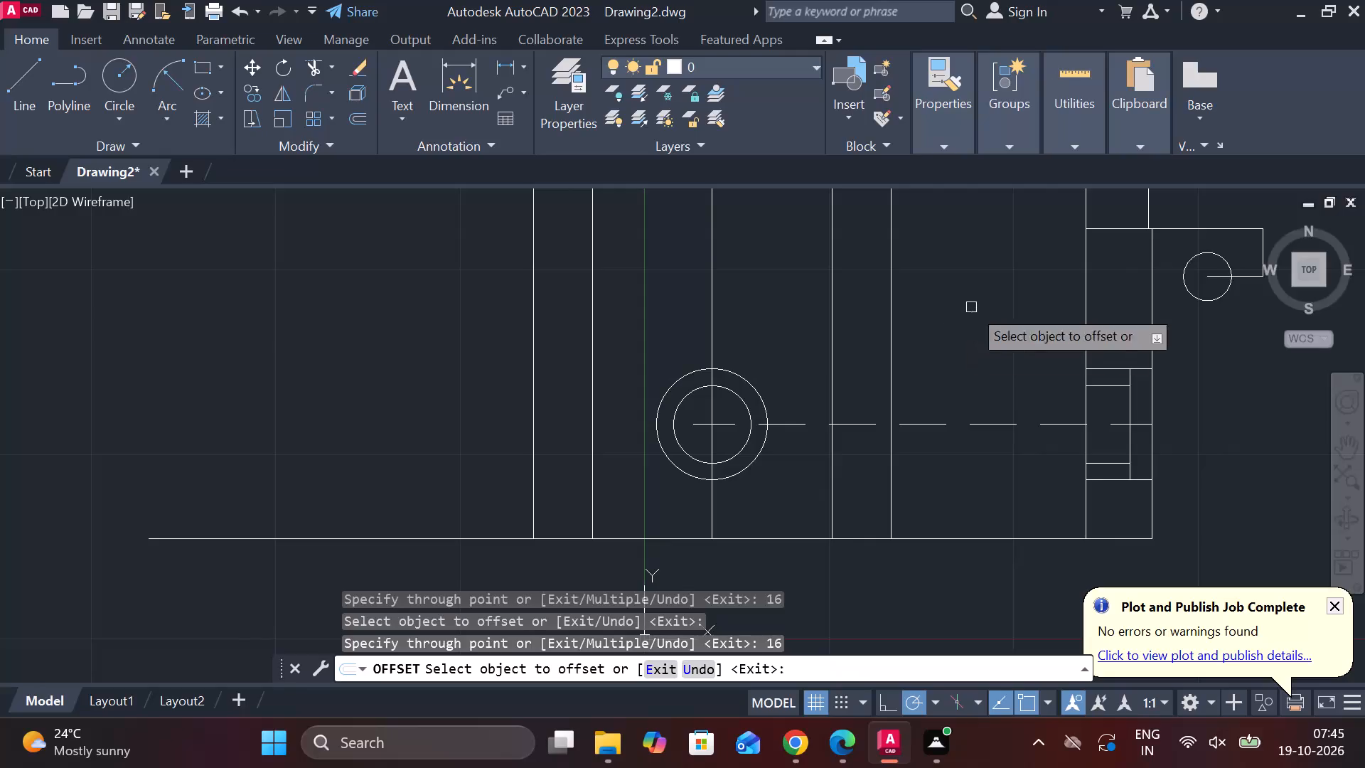
Draw a horizontal line leftward from the side view's step corner, extending past the front view's outermost vertical line.
key("Escape")
middle_click_drag(981, 285, 968, 431)
key("l")
key("Return")
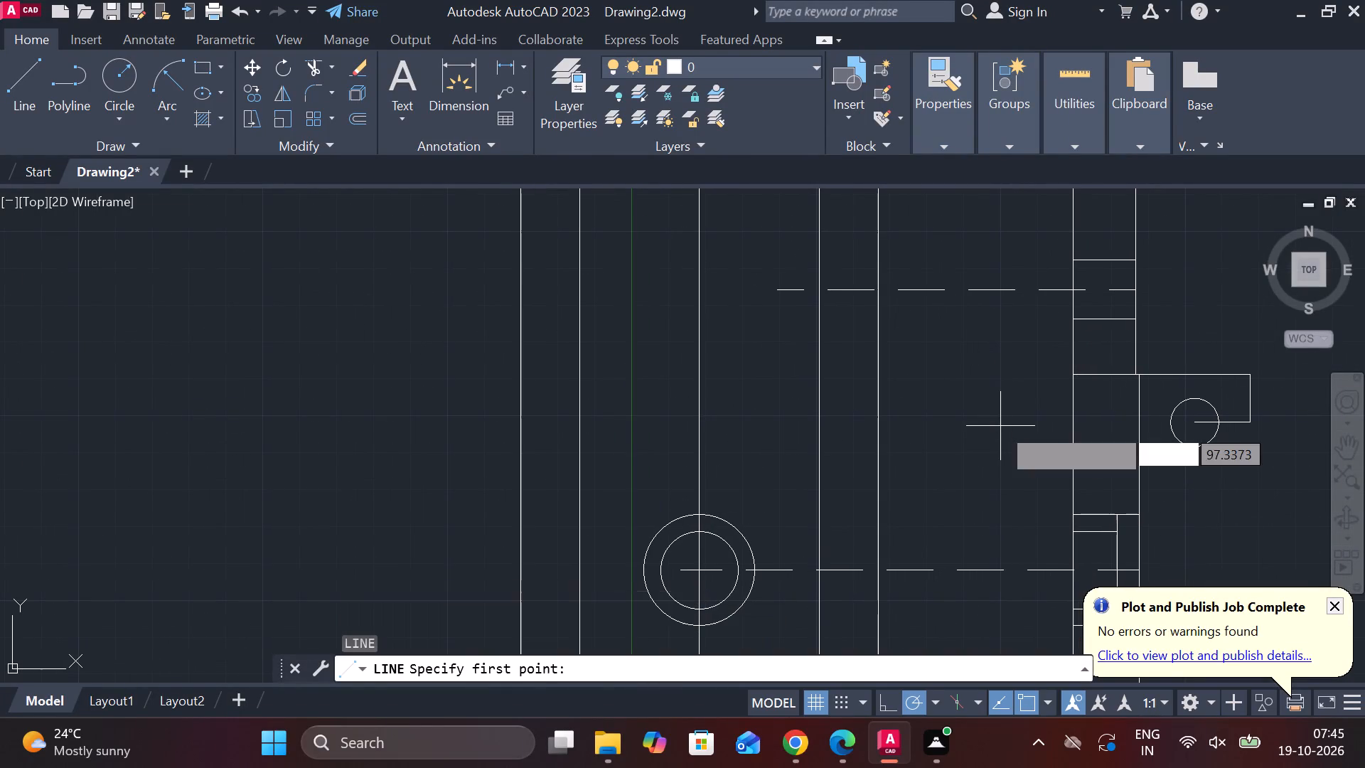
left_click(1061, 375)
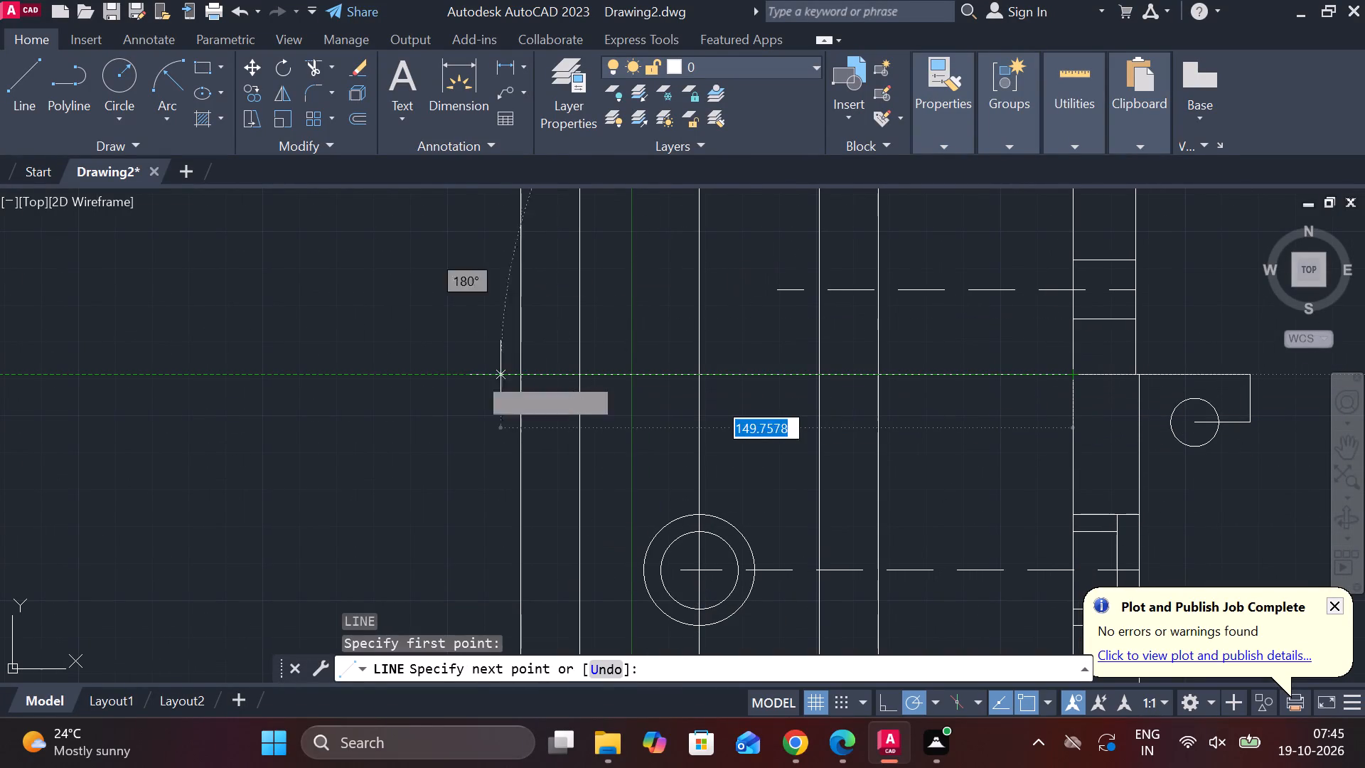
left_click(439, 376)
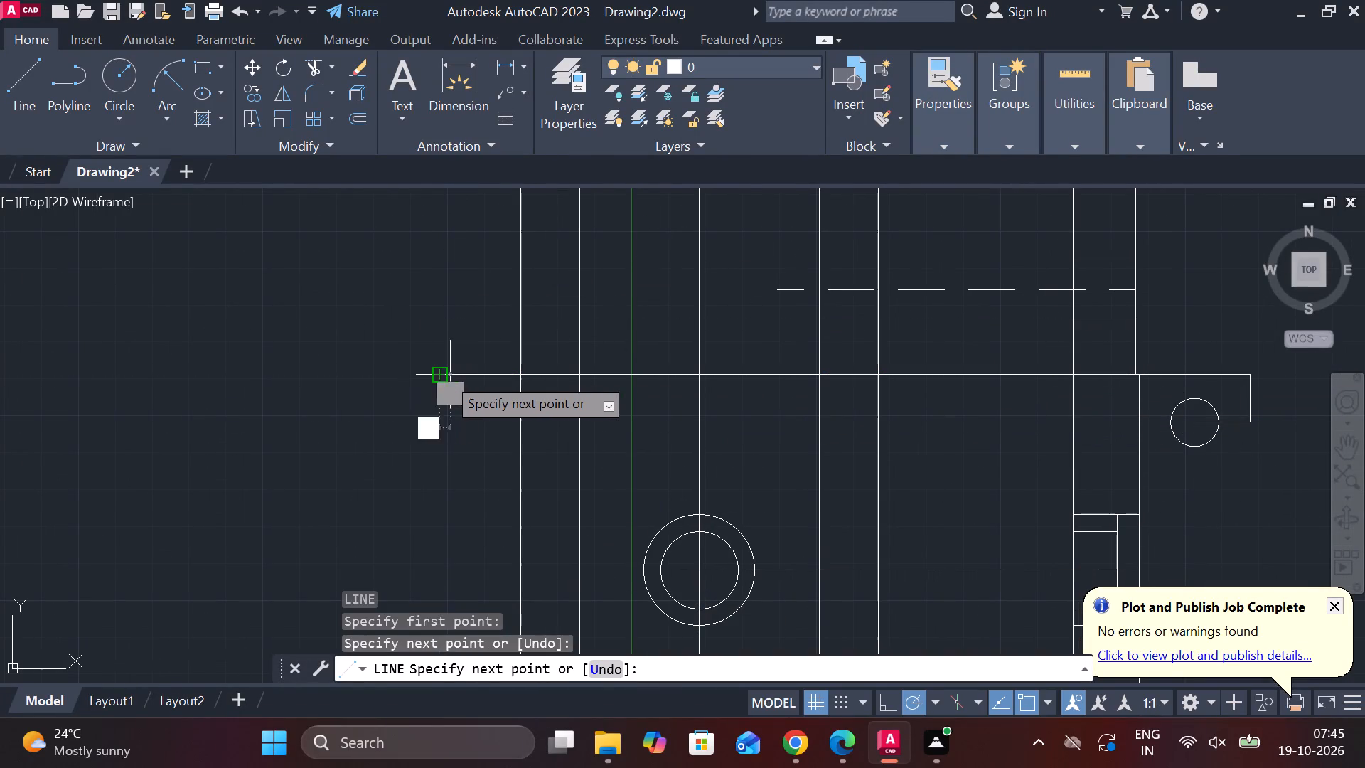
key("Escape")
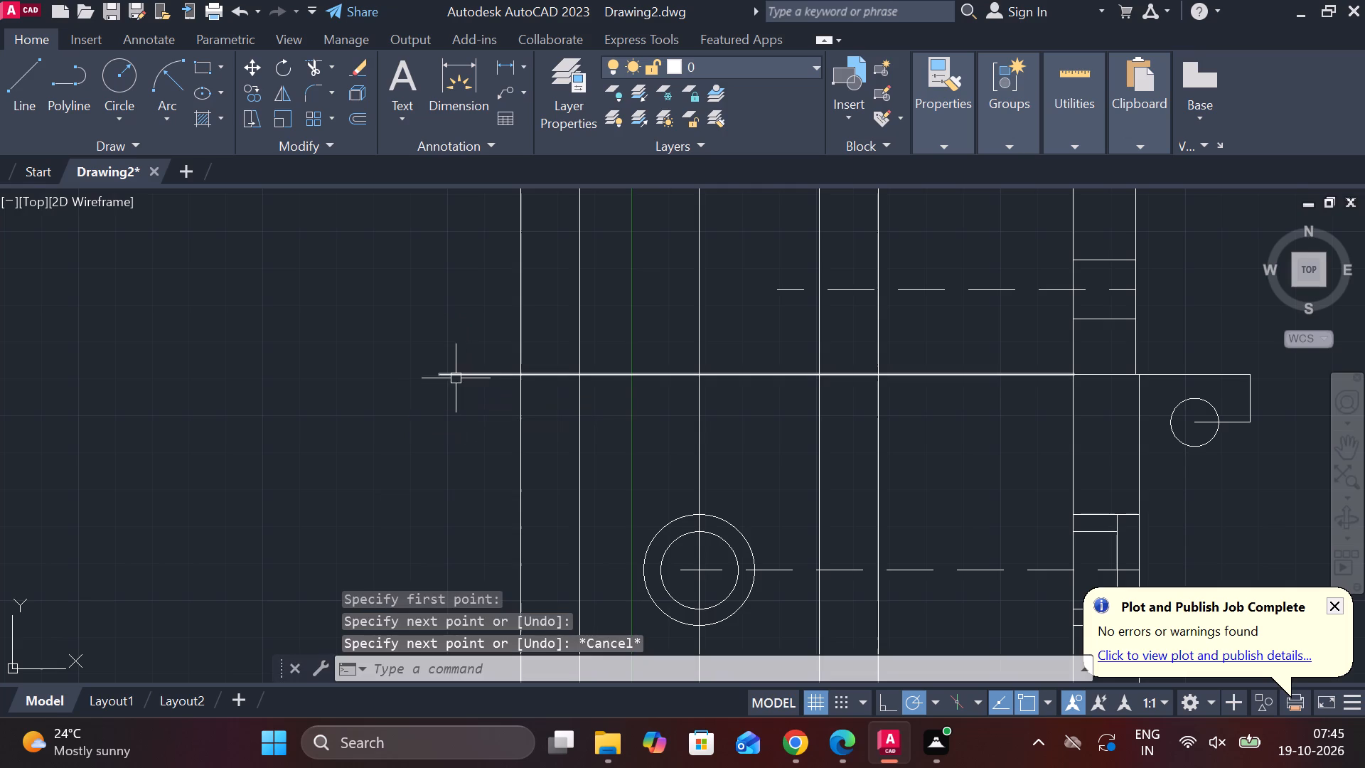
Trim both ends of the new horizontal line back to the front view's outermost vertical lines.
type("TR")
key("space")
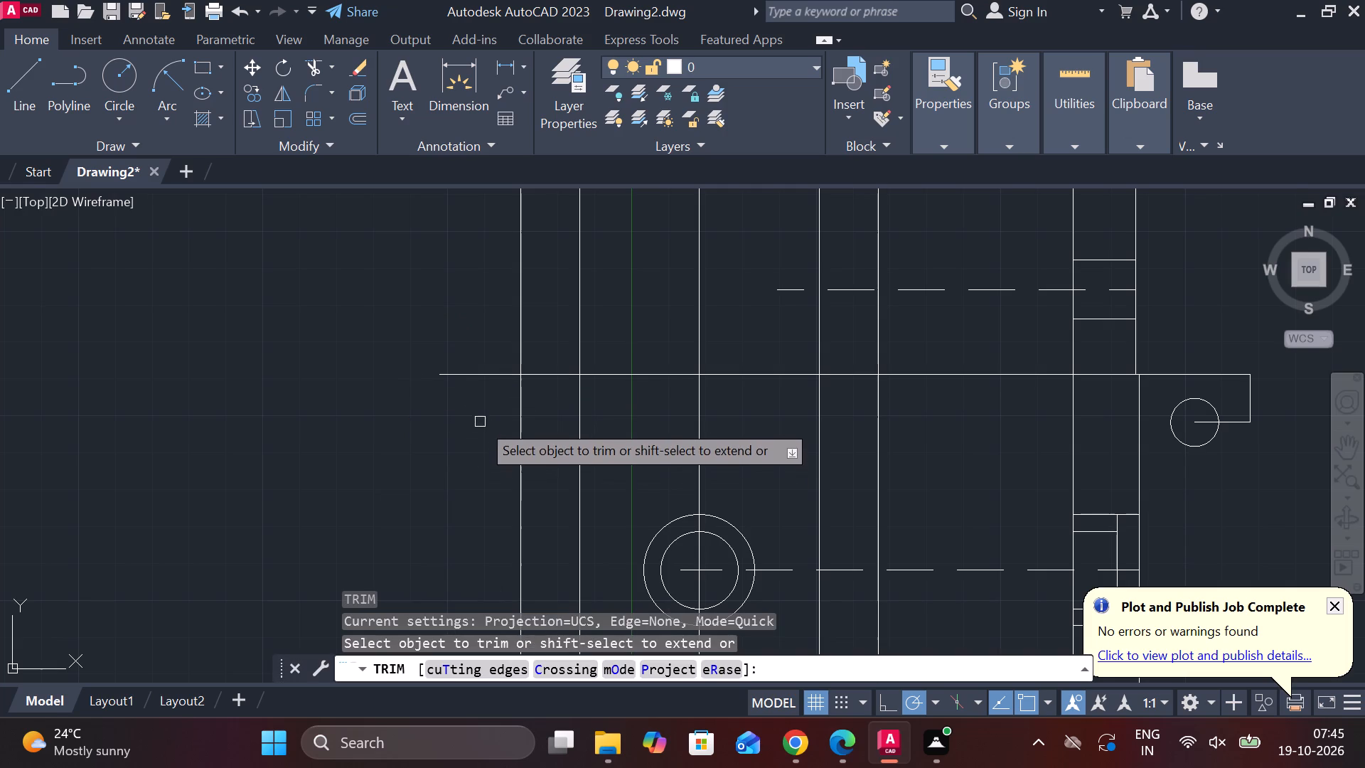
left_click(481, 373)
left_click(950, 370)
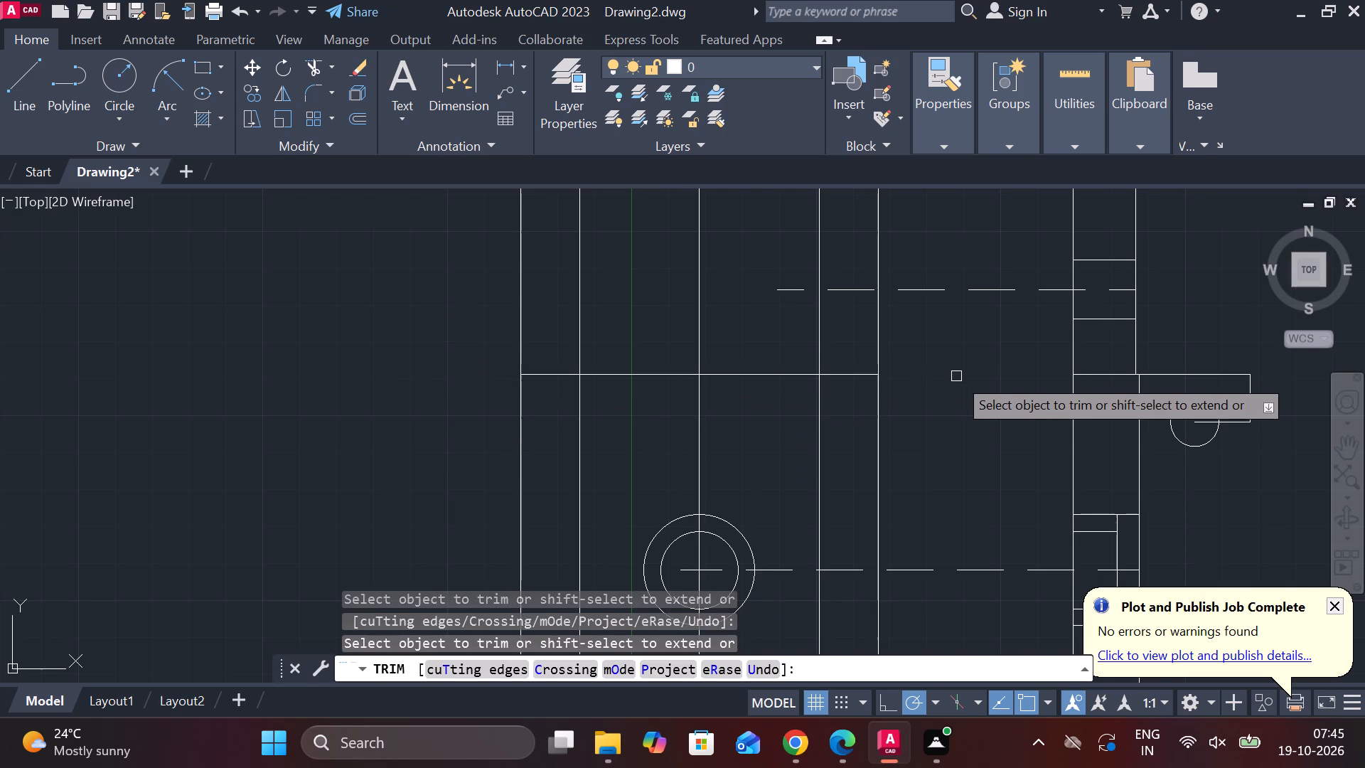
Trim the verticals above the front view's top edge, the top and bottom lines' left overhangs, and the bottom line between the two views.
scroll(948, 378, "down", 1)
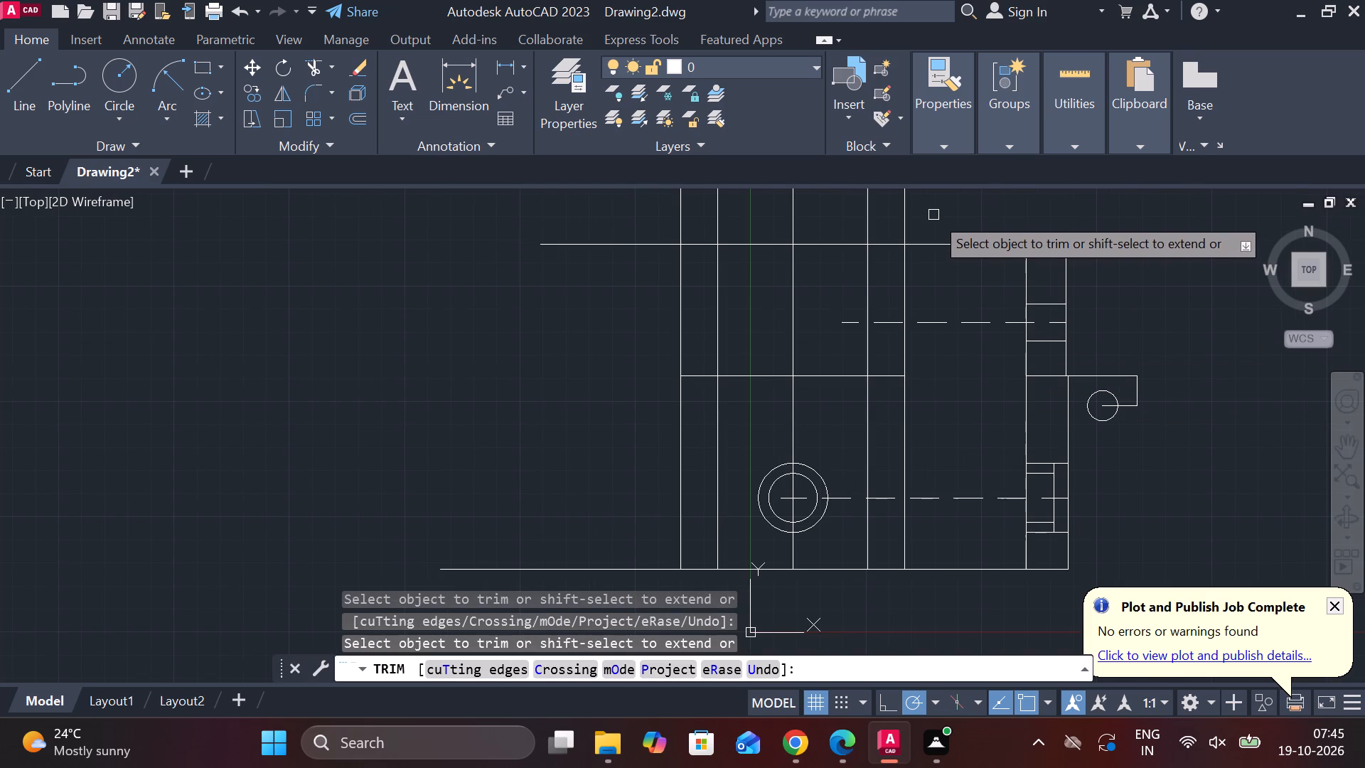
left_click_drag(933, 195, 607, 218)
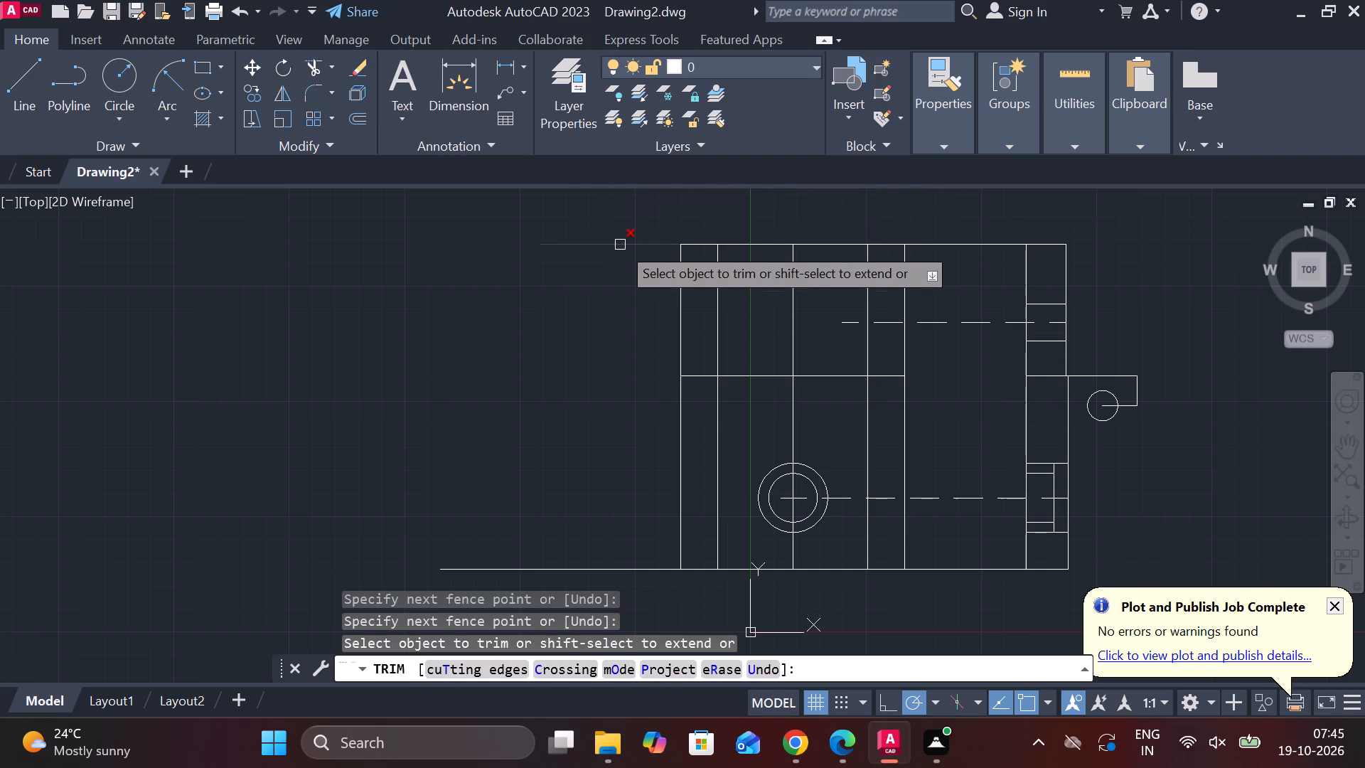
left_click(620, 245)
left_click(607, 575)
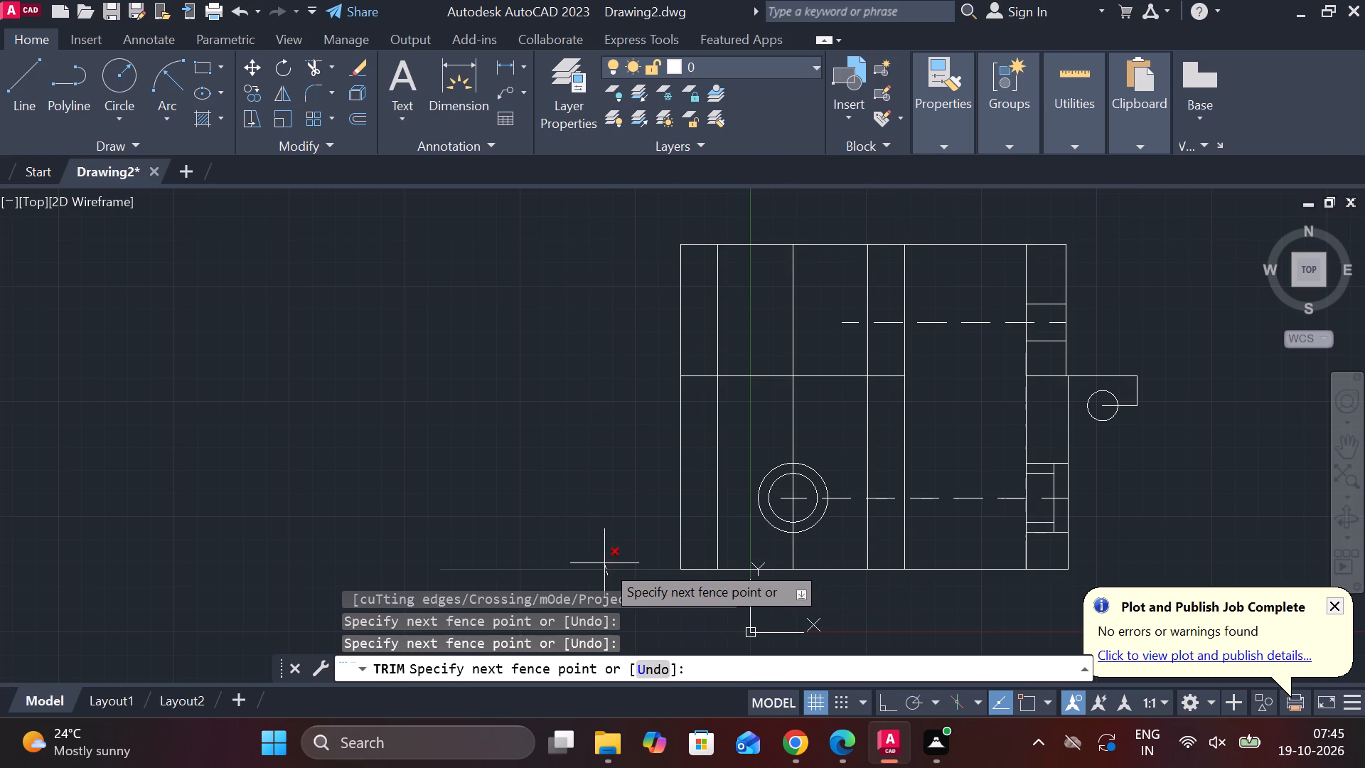
left_click(604, 563)
left_click(939, 568)
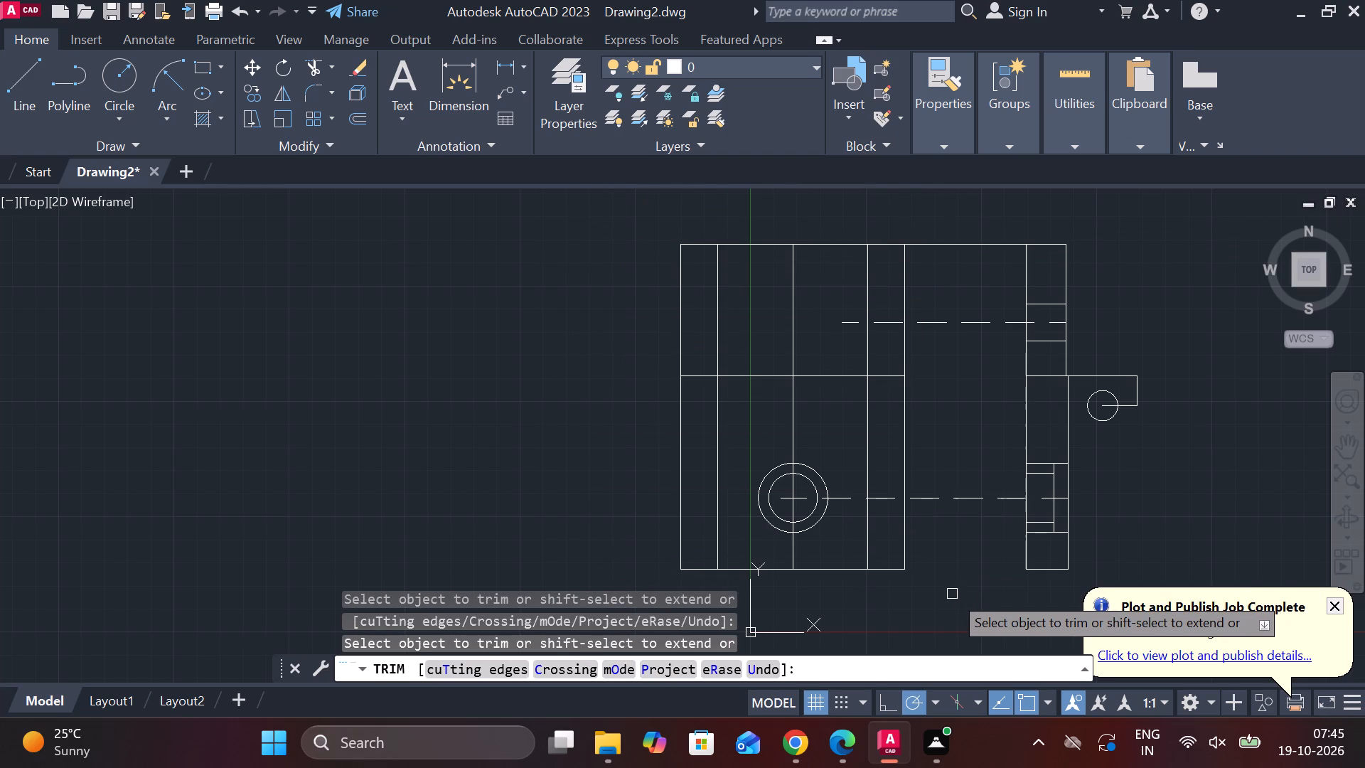
Trim the upper dashed axis back to the side view, and remove the lower dashed axis between the side view and the concentric circles.
left_click(850, 321)
left_click(873, 321)
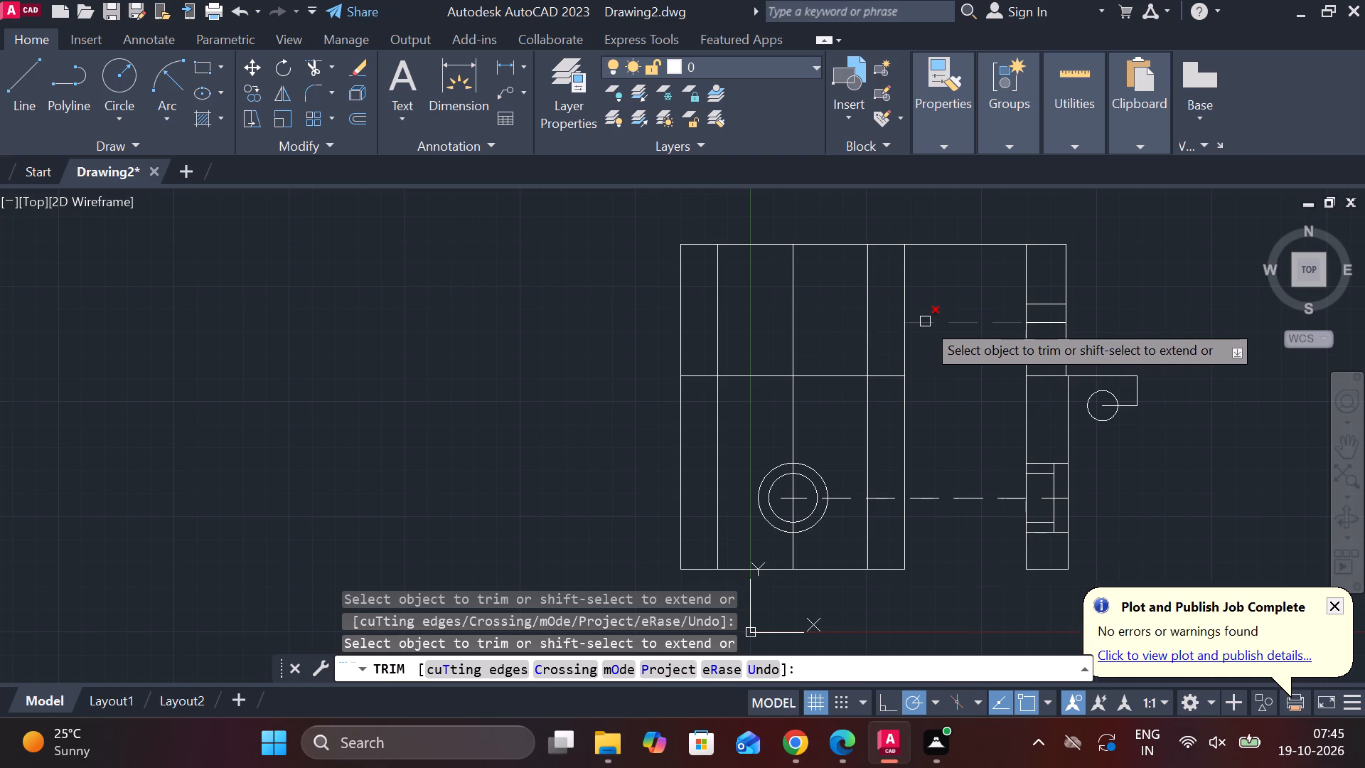
left_click(925, 321)
left_click(951, 496)
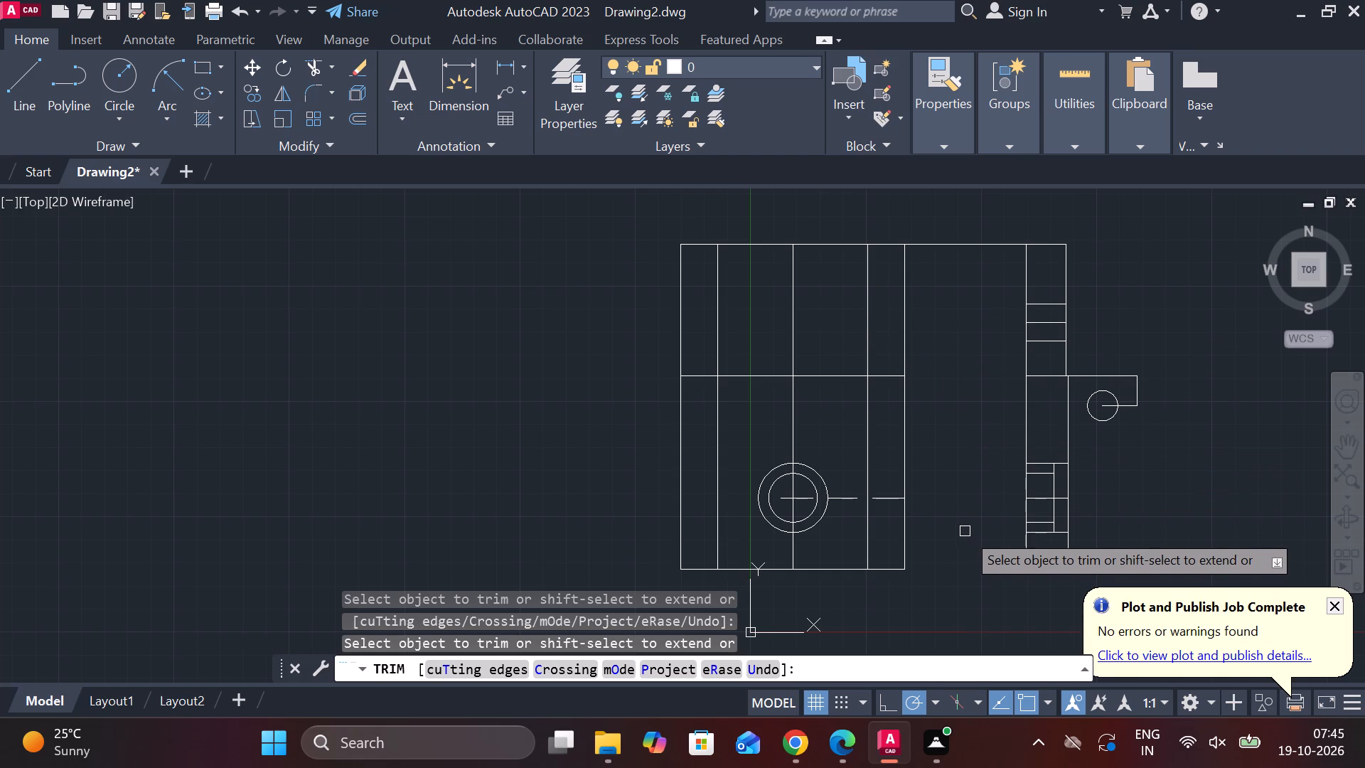
left_click(889, 497)
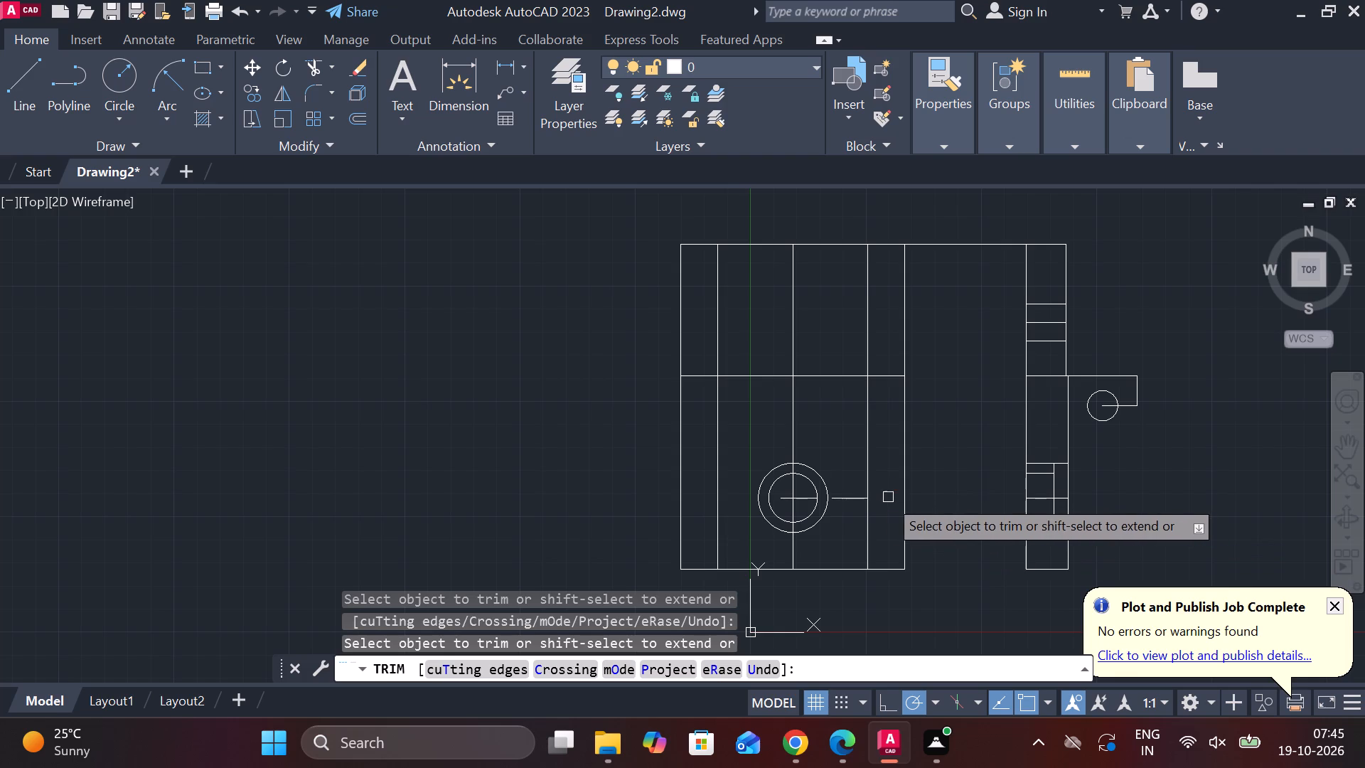
left_click(852, 501)
key("Escape")
Lengthen the dashed centre line through the concentric circles in both directions, past the front view's outer vertical edges.
scroll(796, 506, "up", 1)
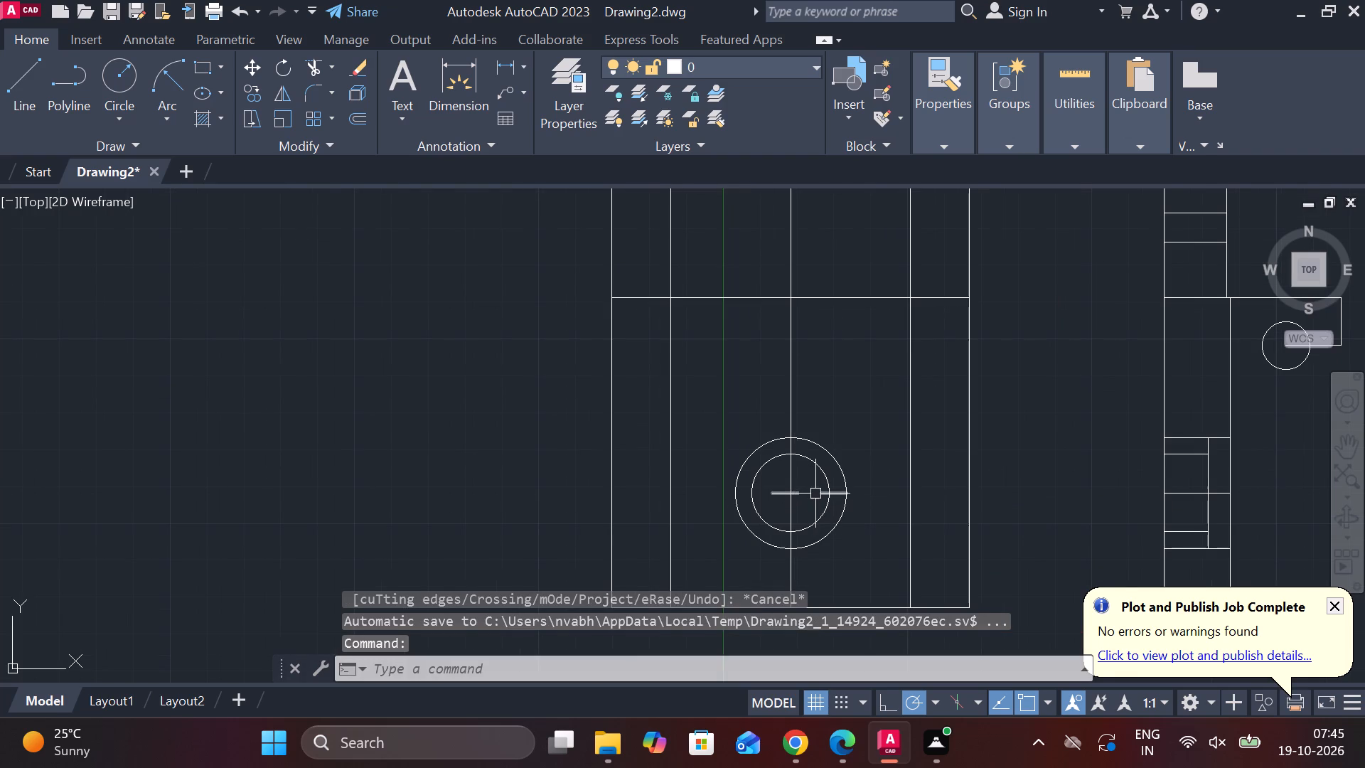
scroll(902, 462, "down", 1)
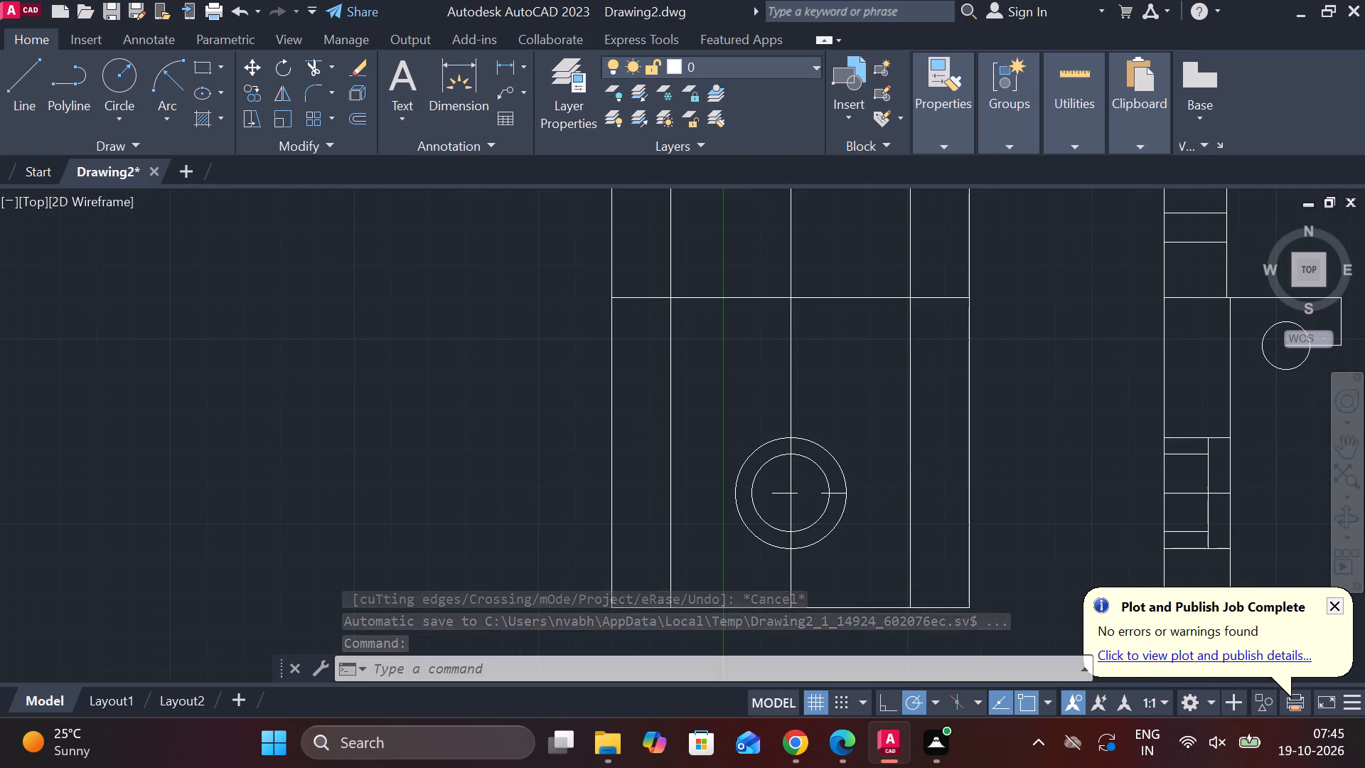
left_click(825, 484)
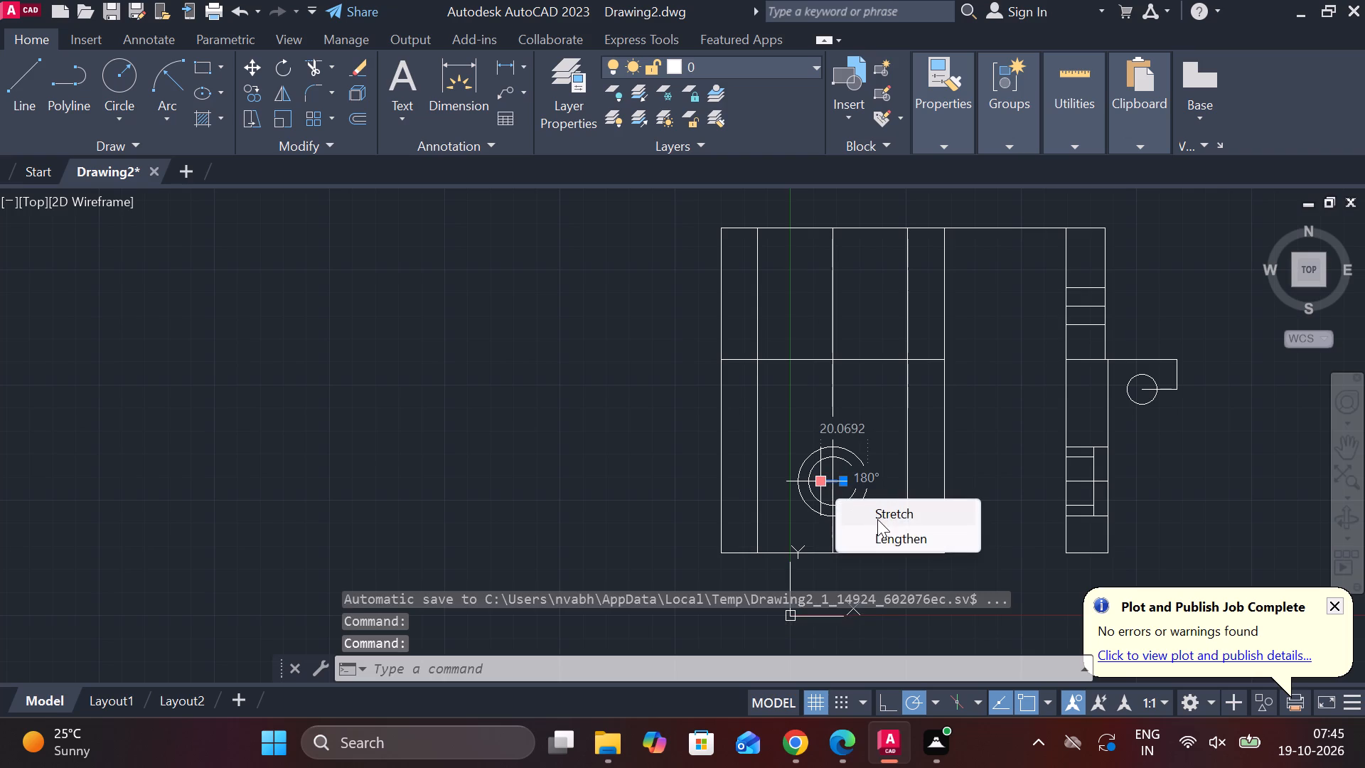
left_click(884, 530)
left_click(653, 518)
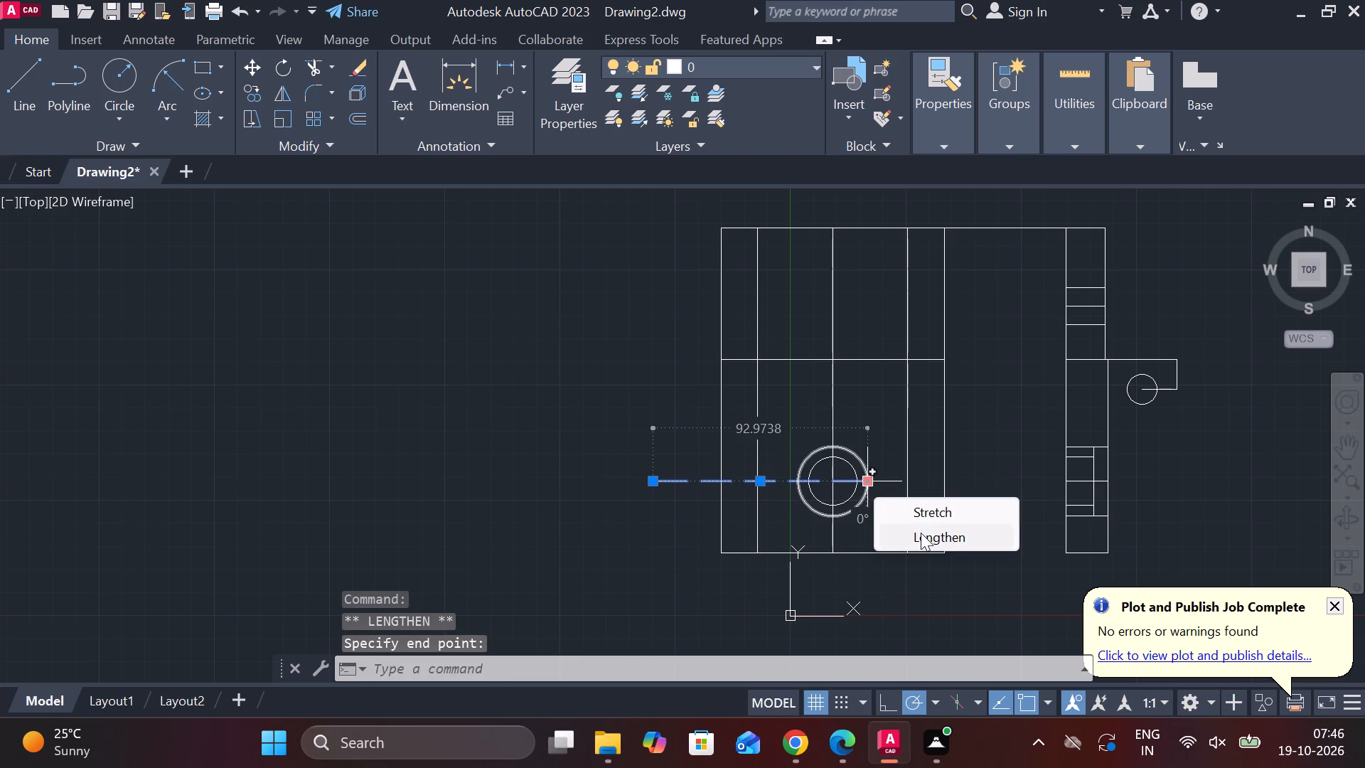
left_click(921, 536)
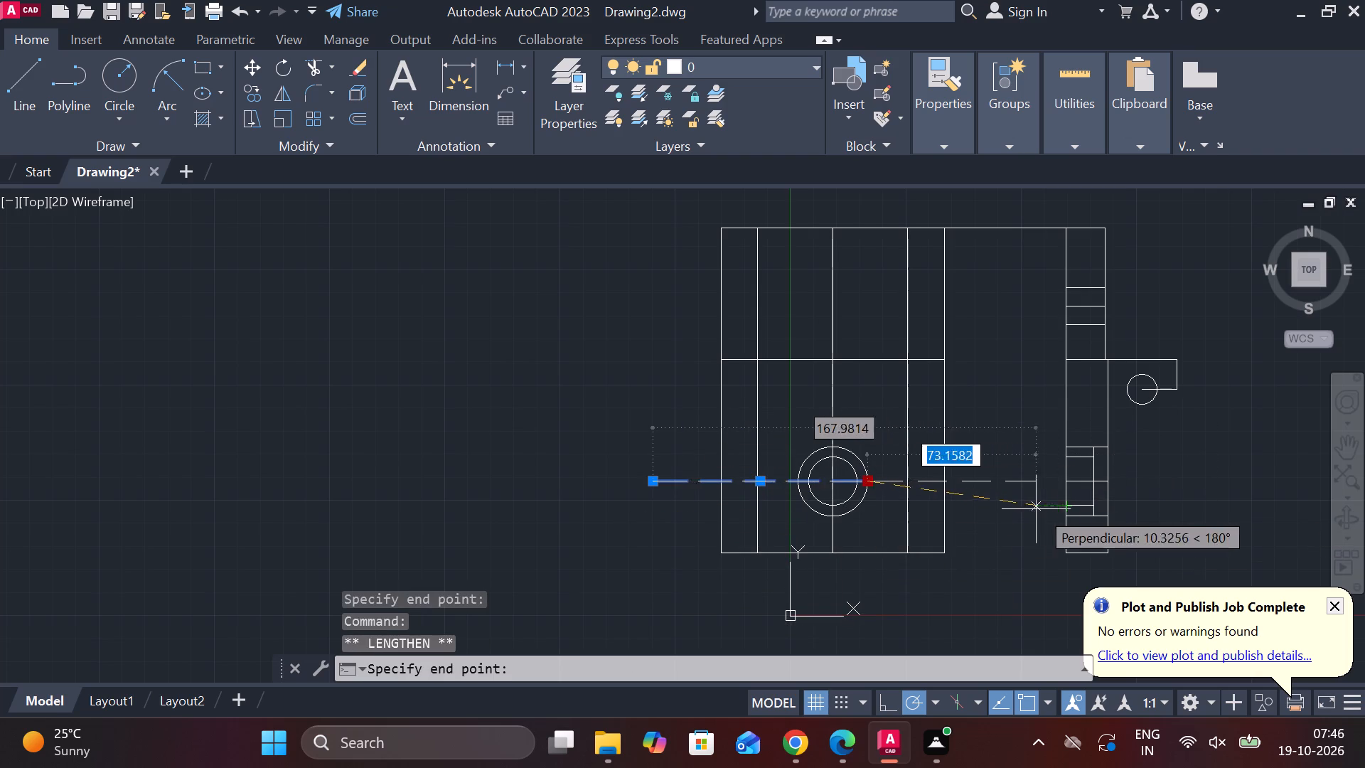
left_click(1002, 505)
key("Escape")
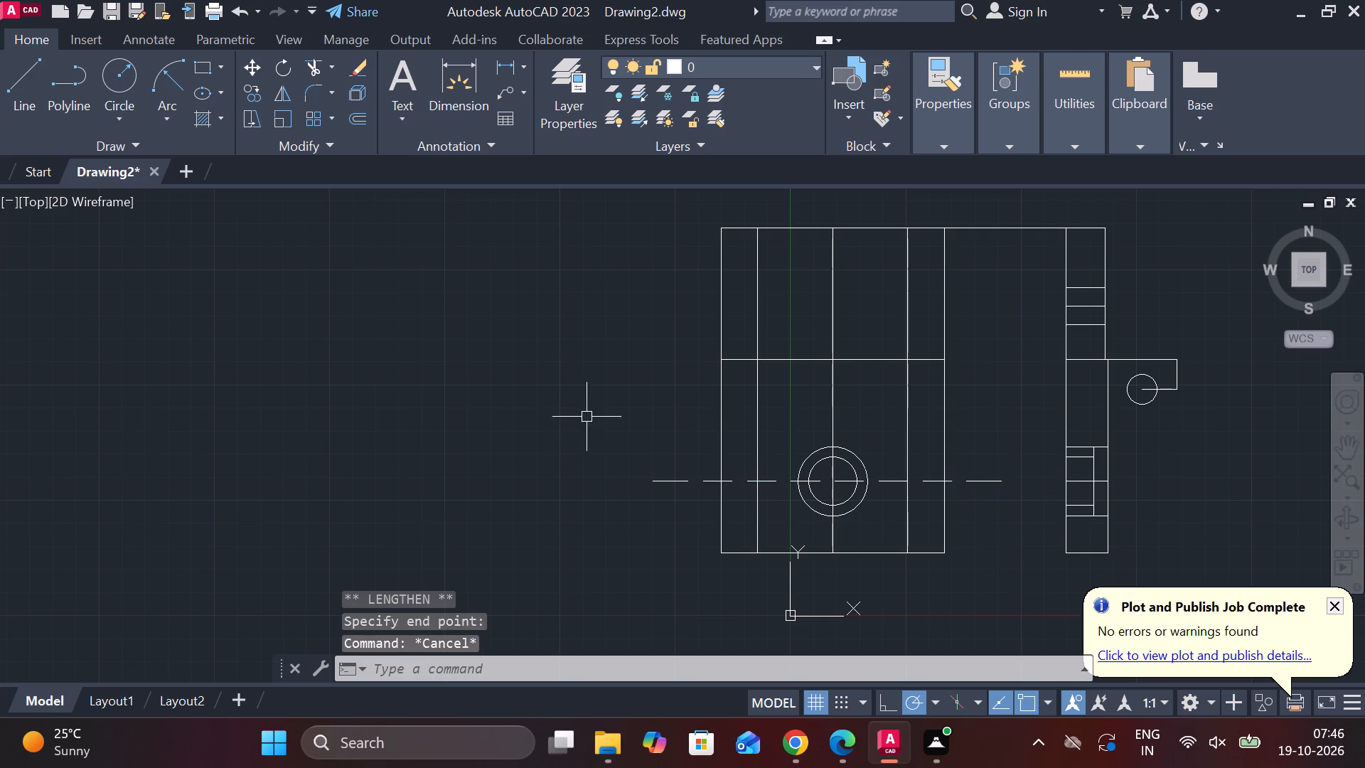
Set the linetype of the front view's middle vertical line to CENTER.
left_click(828, 302)
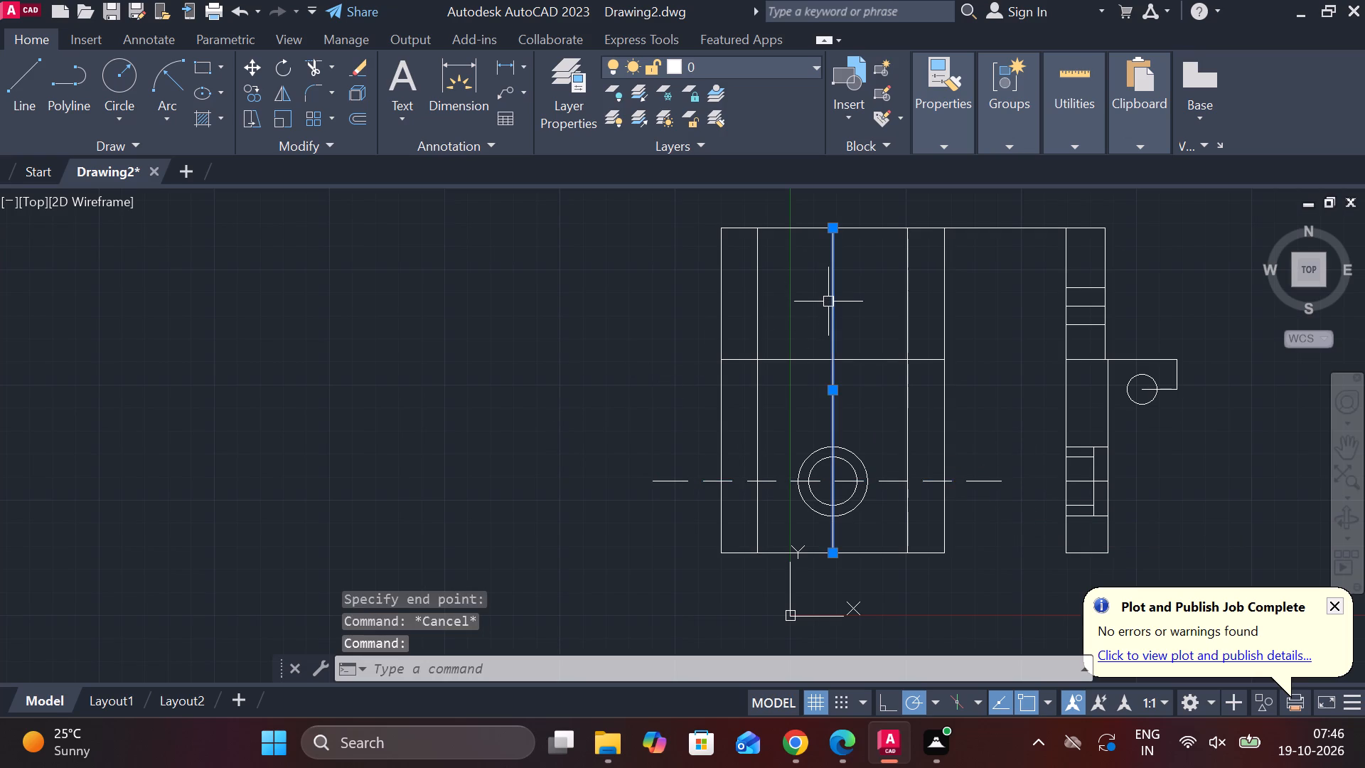
left_click(933, 147)
left_click(1094, 228)
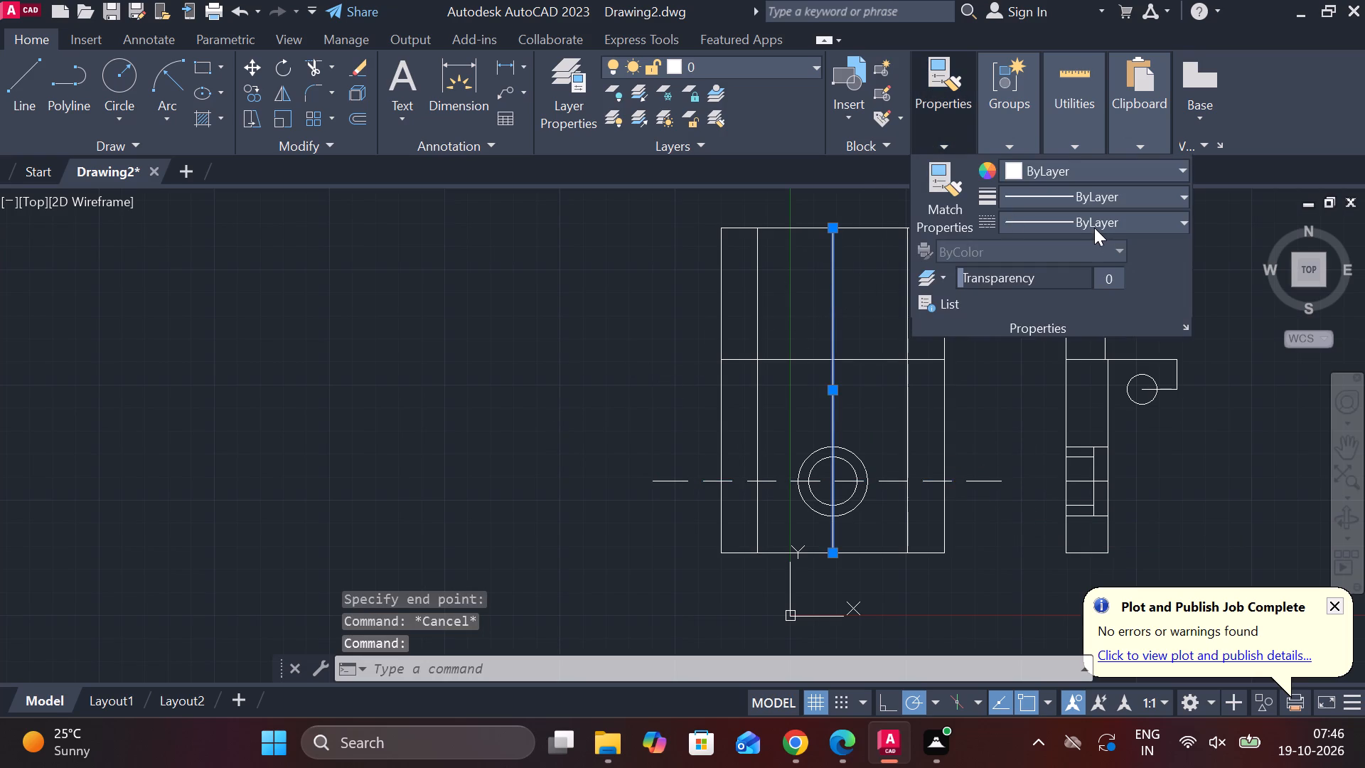
left_click(1094, 291)
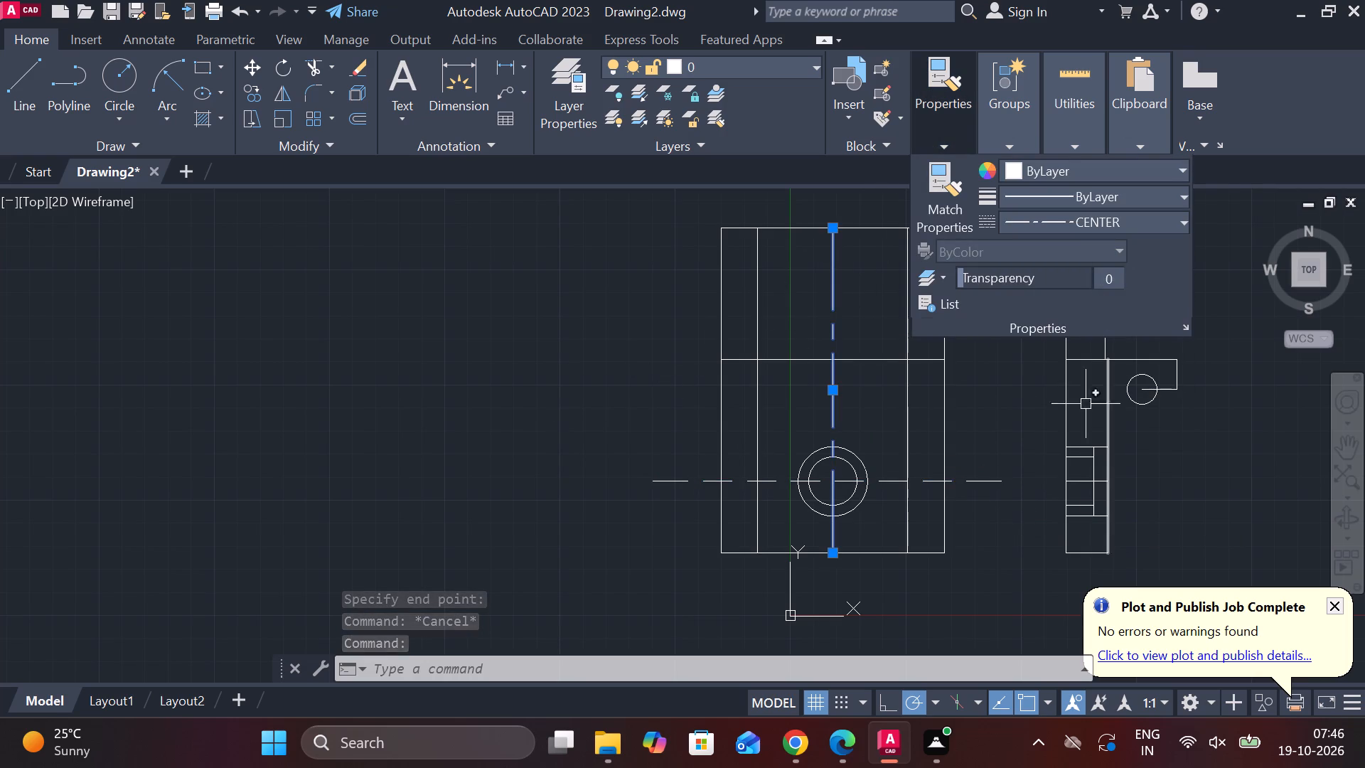
key("Escape")
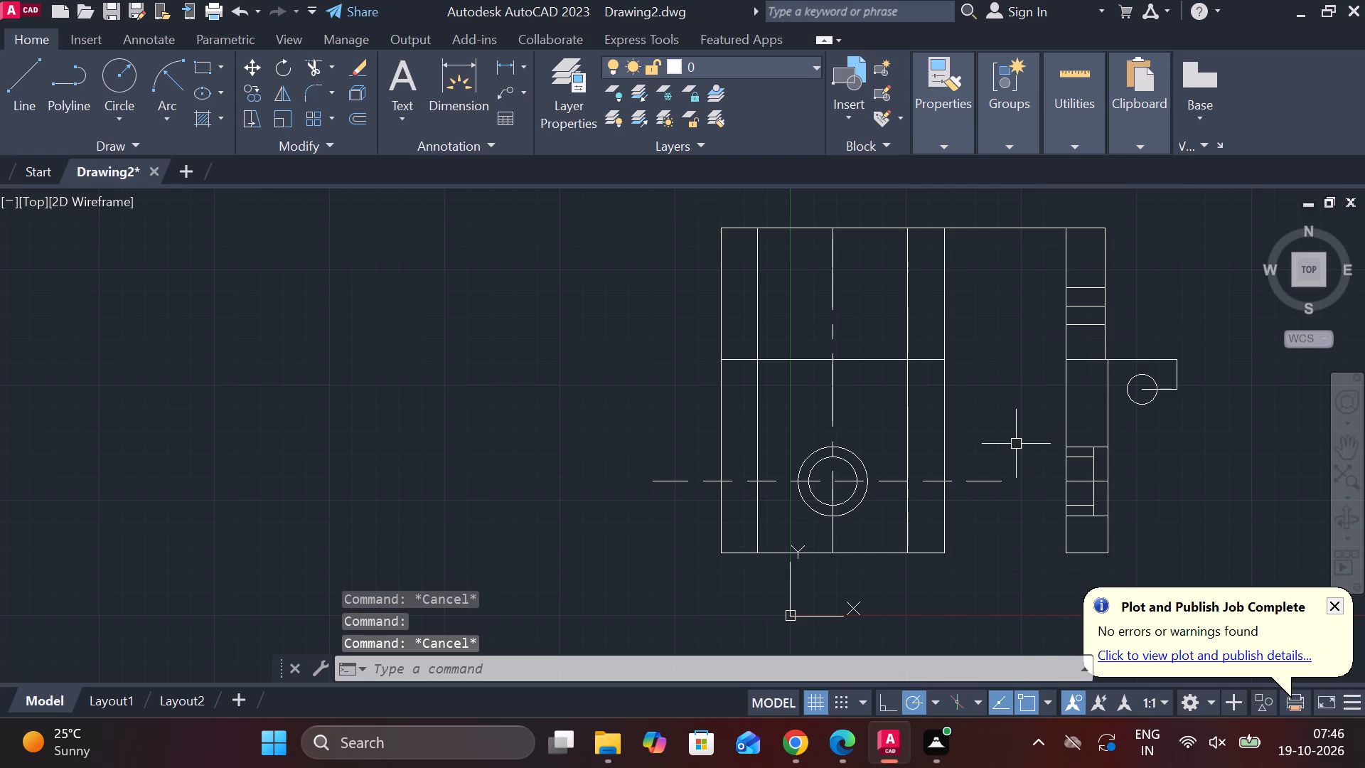
Draw a circle of radius 108 centred on the front view's concentric circles.
scroll(1012, 444, "down", 2)
scroll(1012, 447, "up", 2)
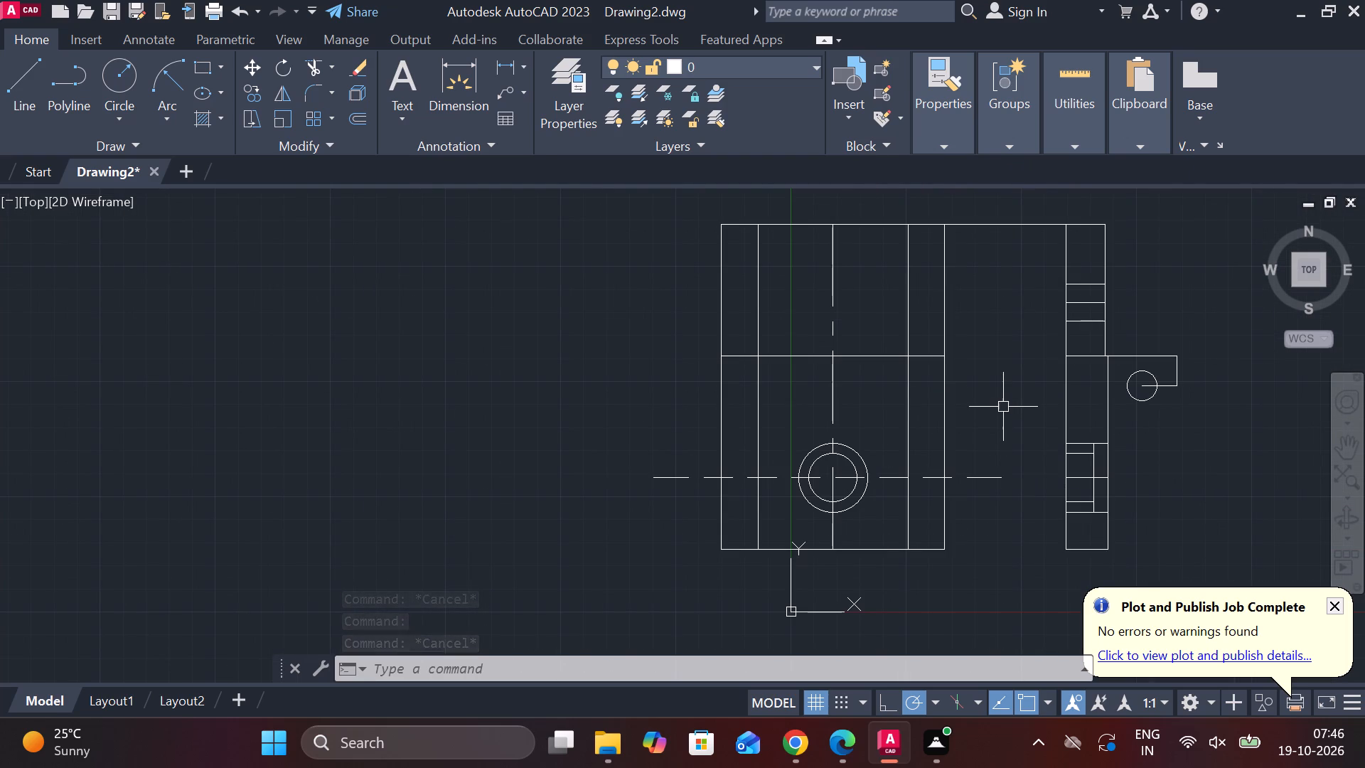
middle_click_drag(1002, 378, 1009, 405)
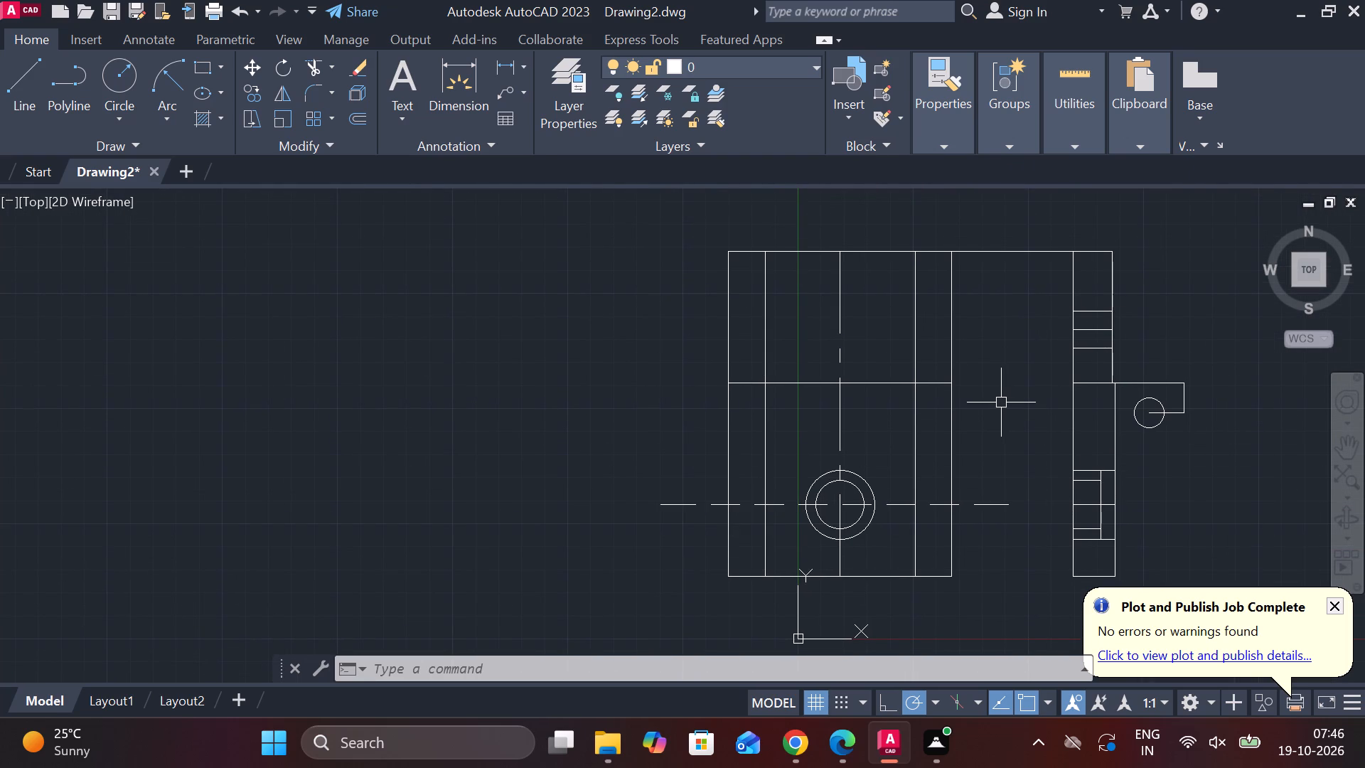
key("Escape")
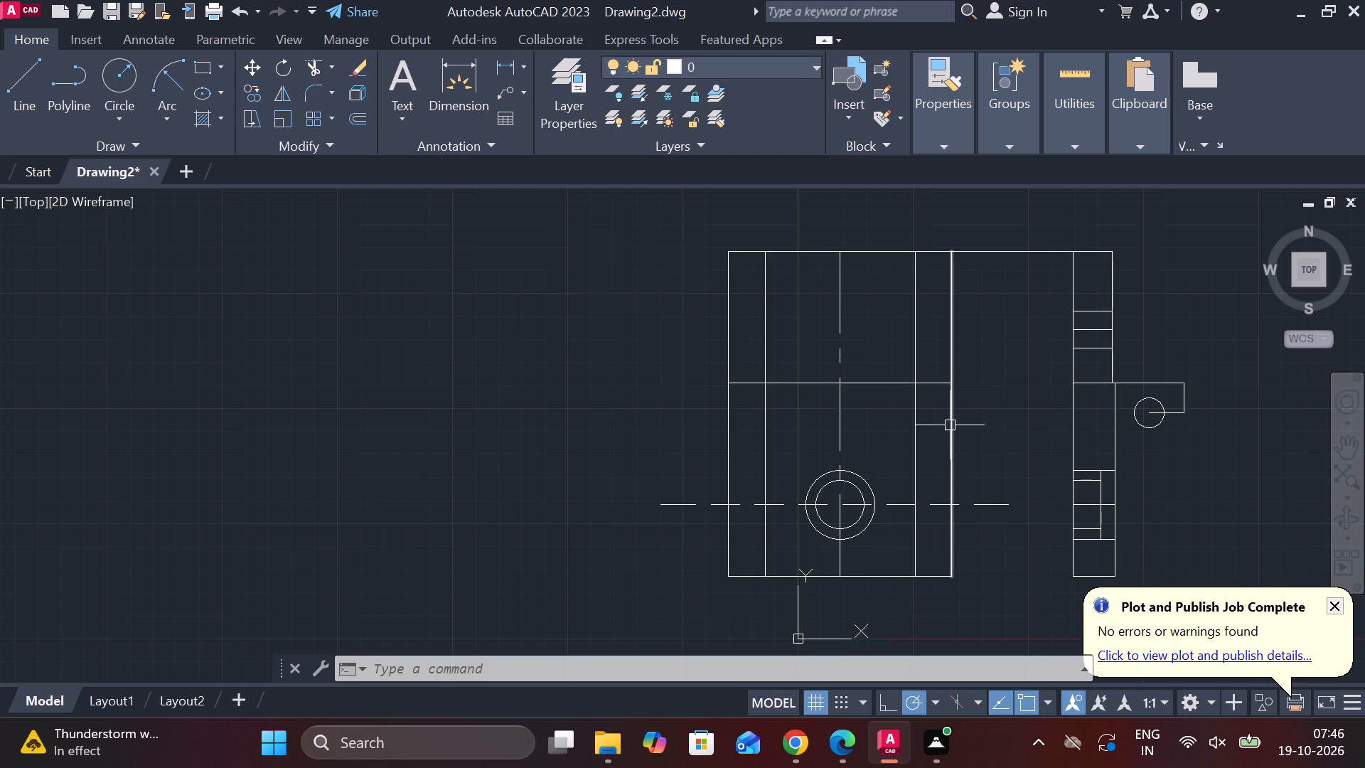
type("C")
key("space")
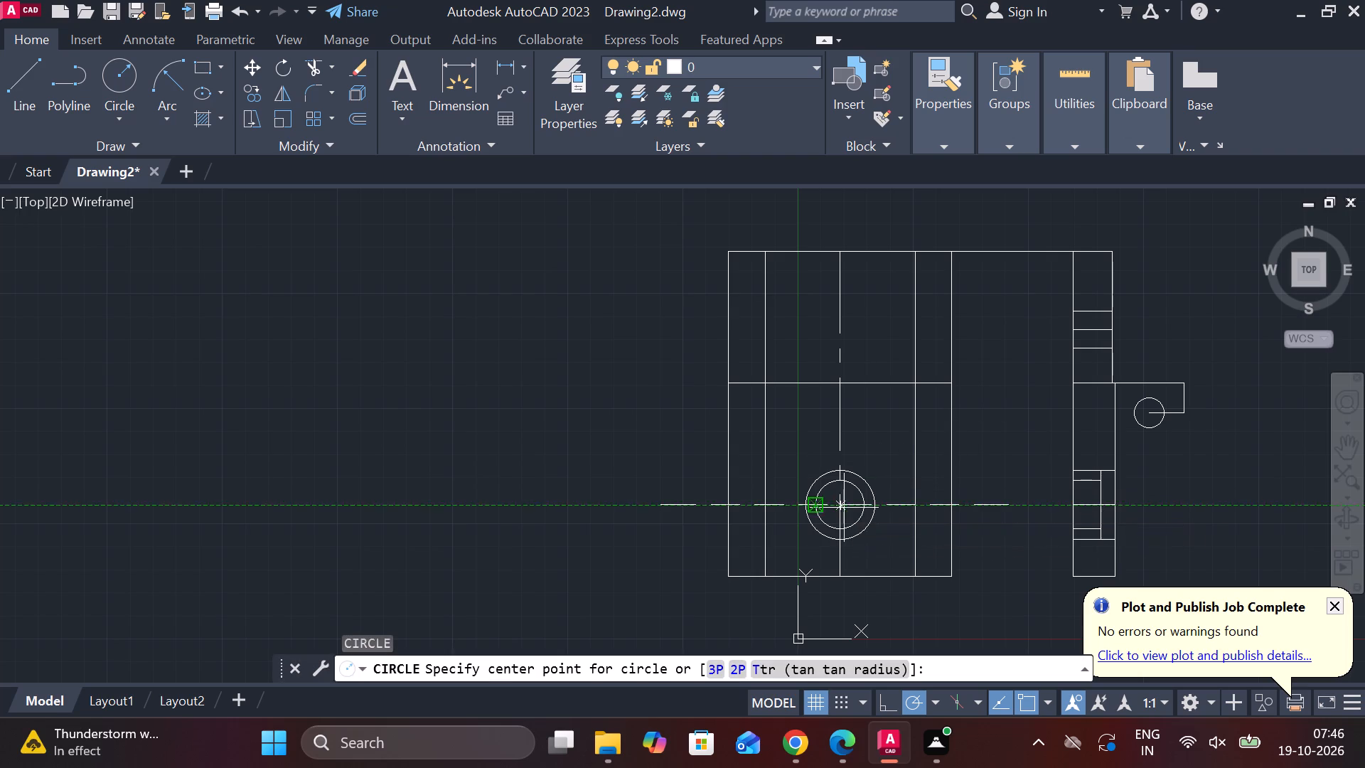
left_click(844, 508)
middle_click_drag(1002, 614, 946, 534)
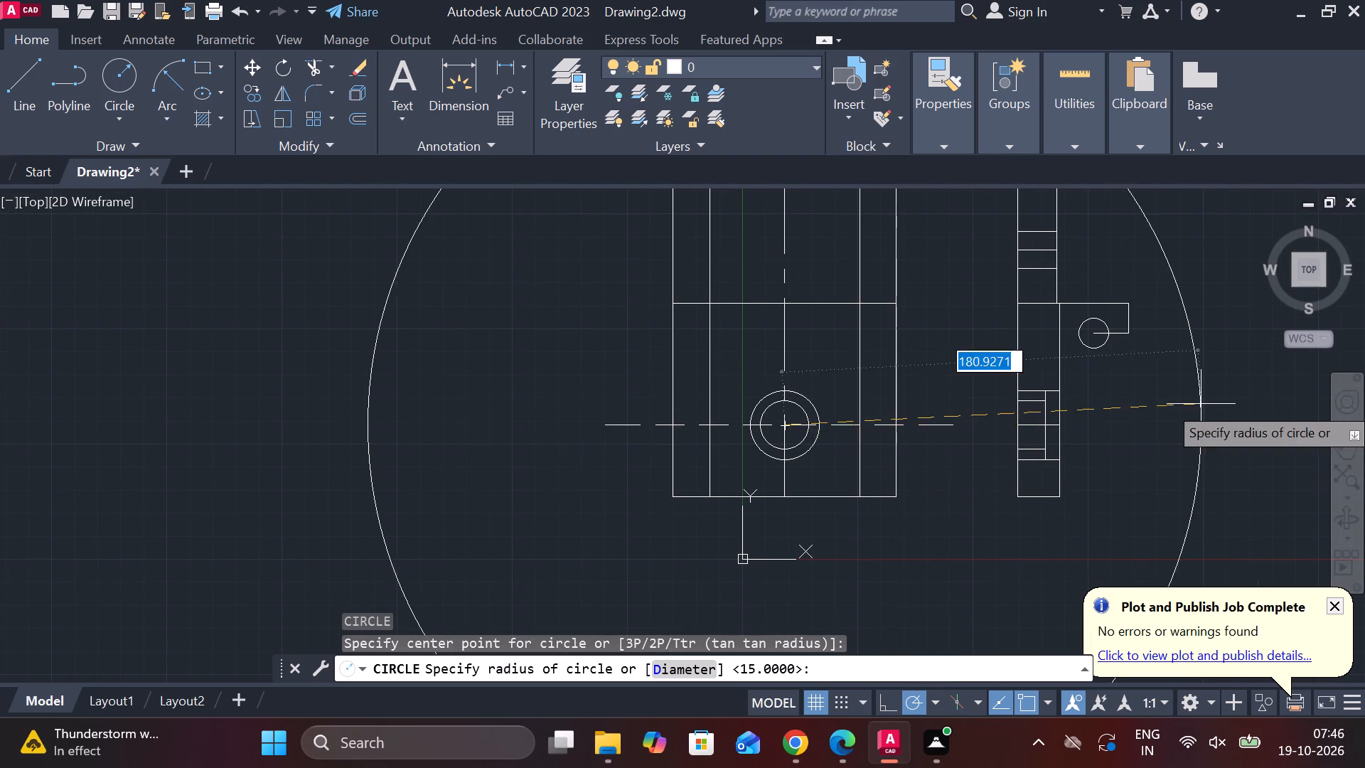
scroll(1201, 404, "down", 1)
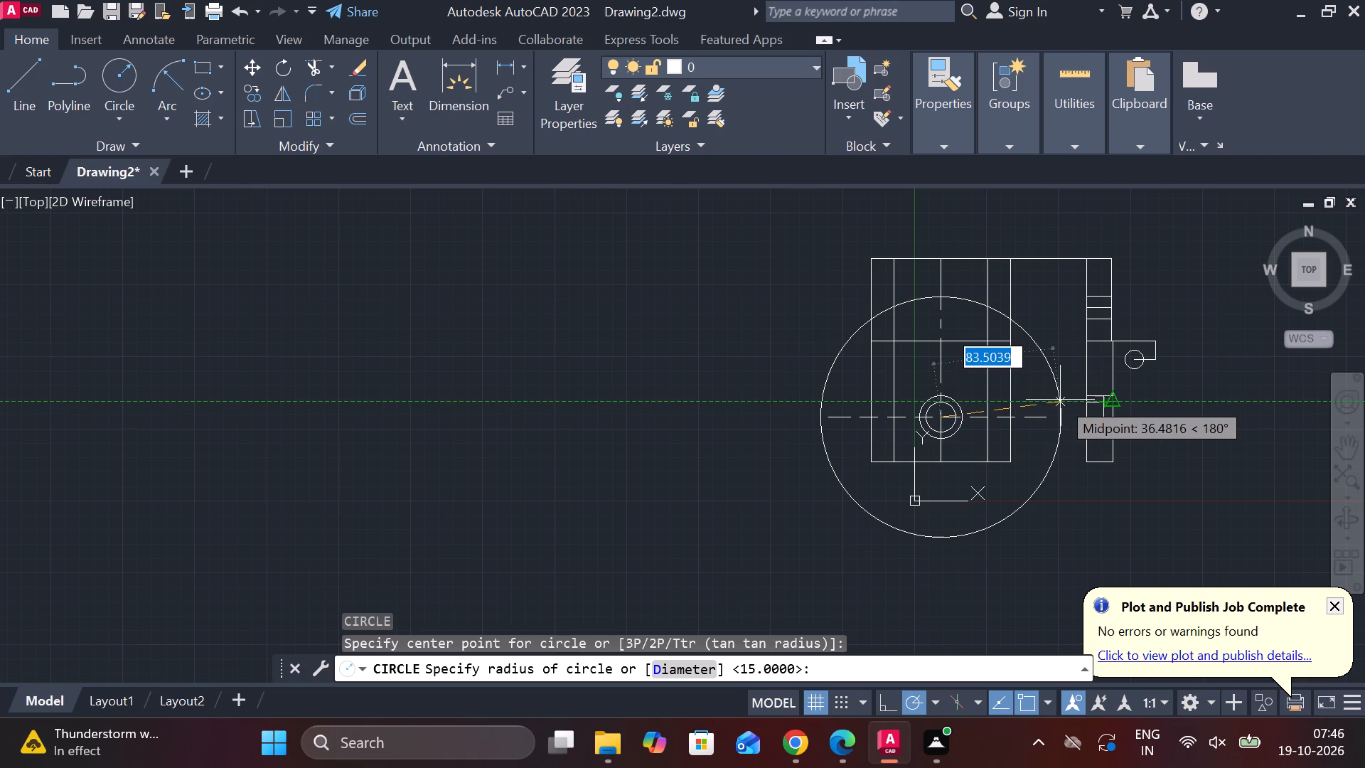
scroll(1060, 400, "up", 1)
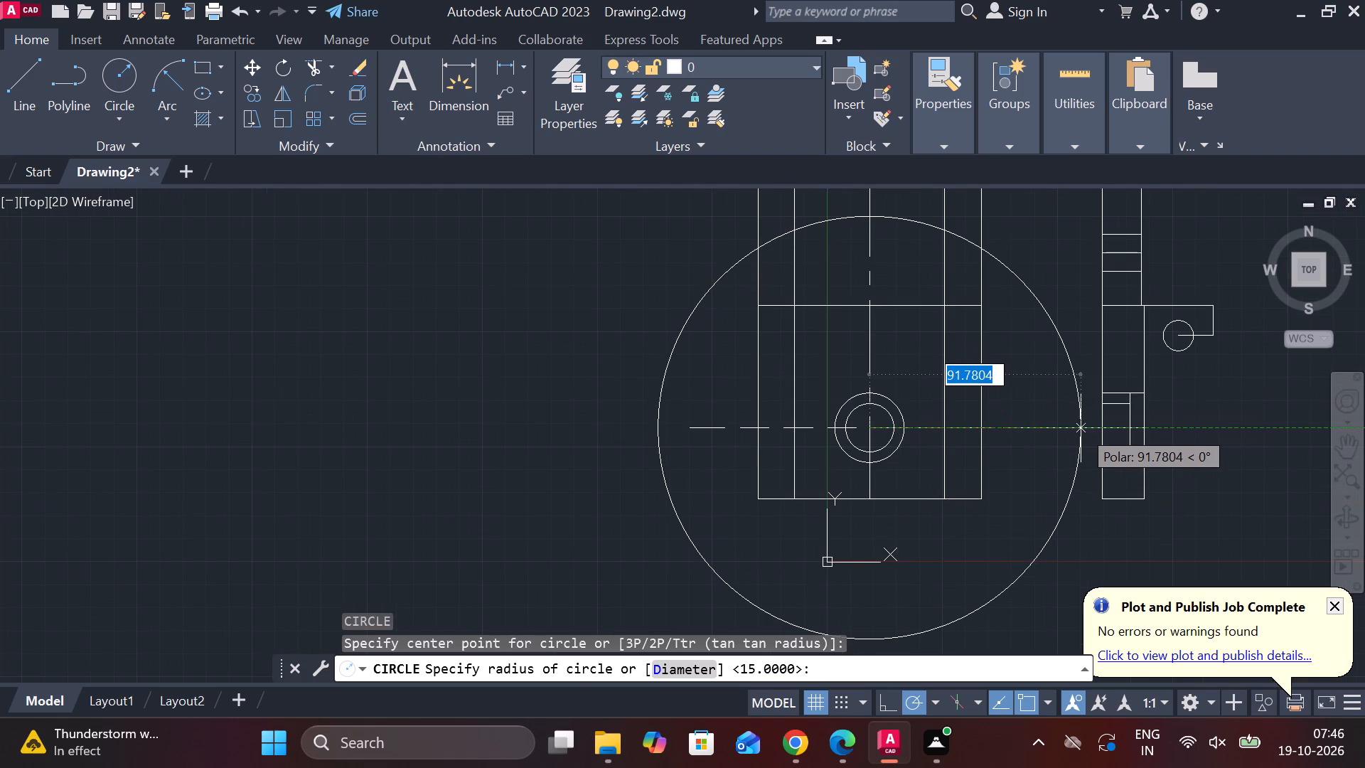
key("1")
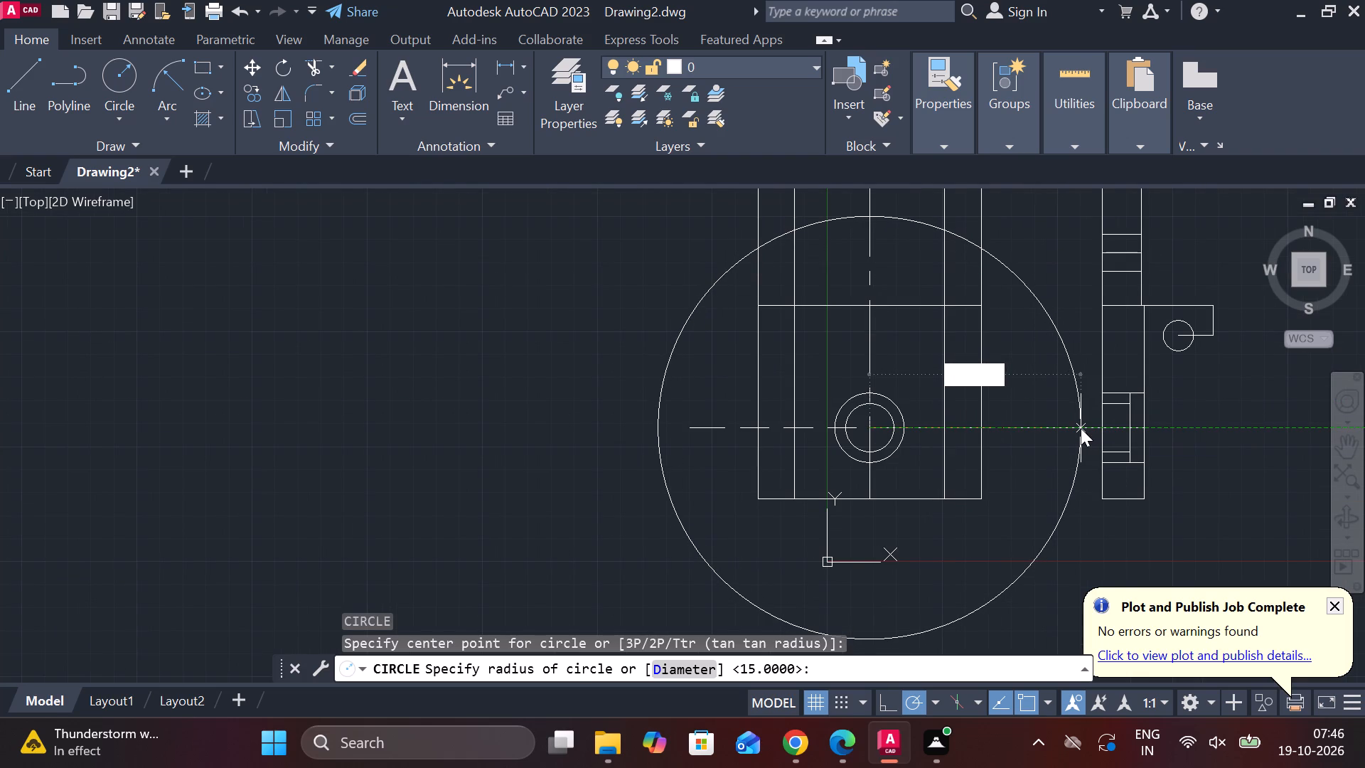
key("0")
key("8")
key("Return")
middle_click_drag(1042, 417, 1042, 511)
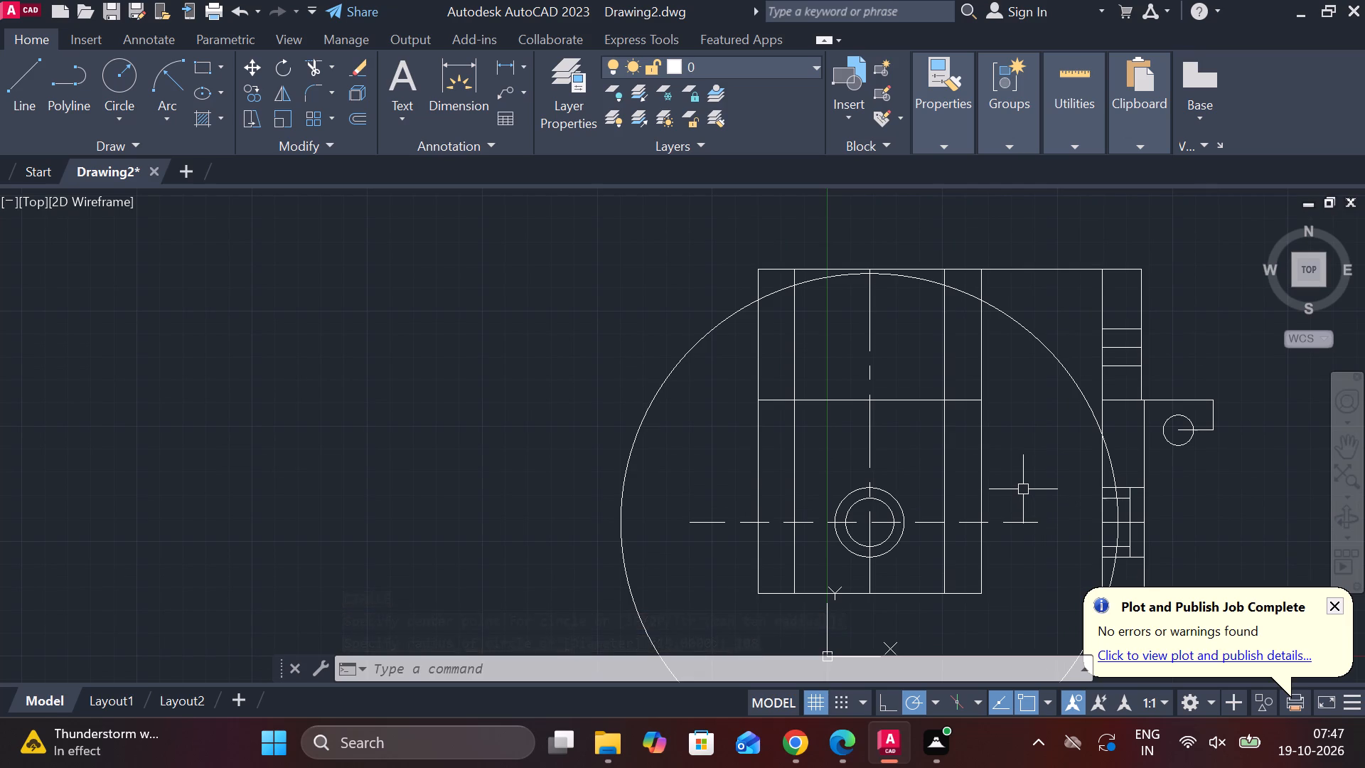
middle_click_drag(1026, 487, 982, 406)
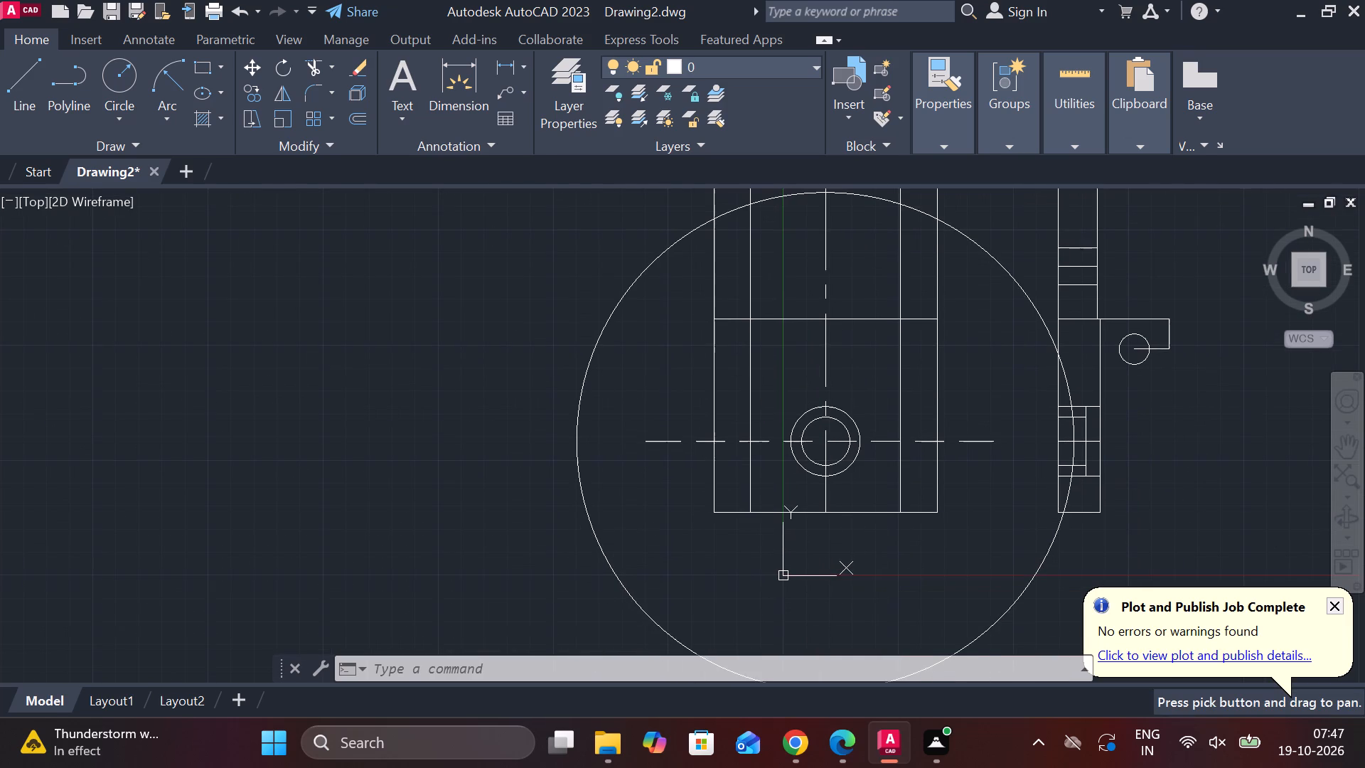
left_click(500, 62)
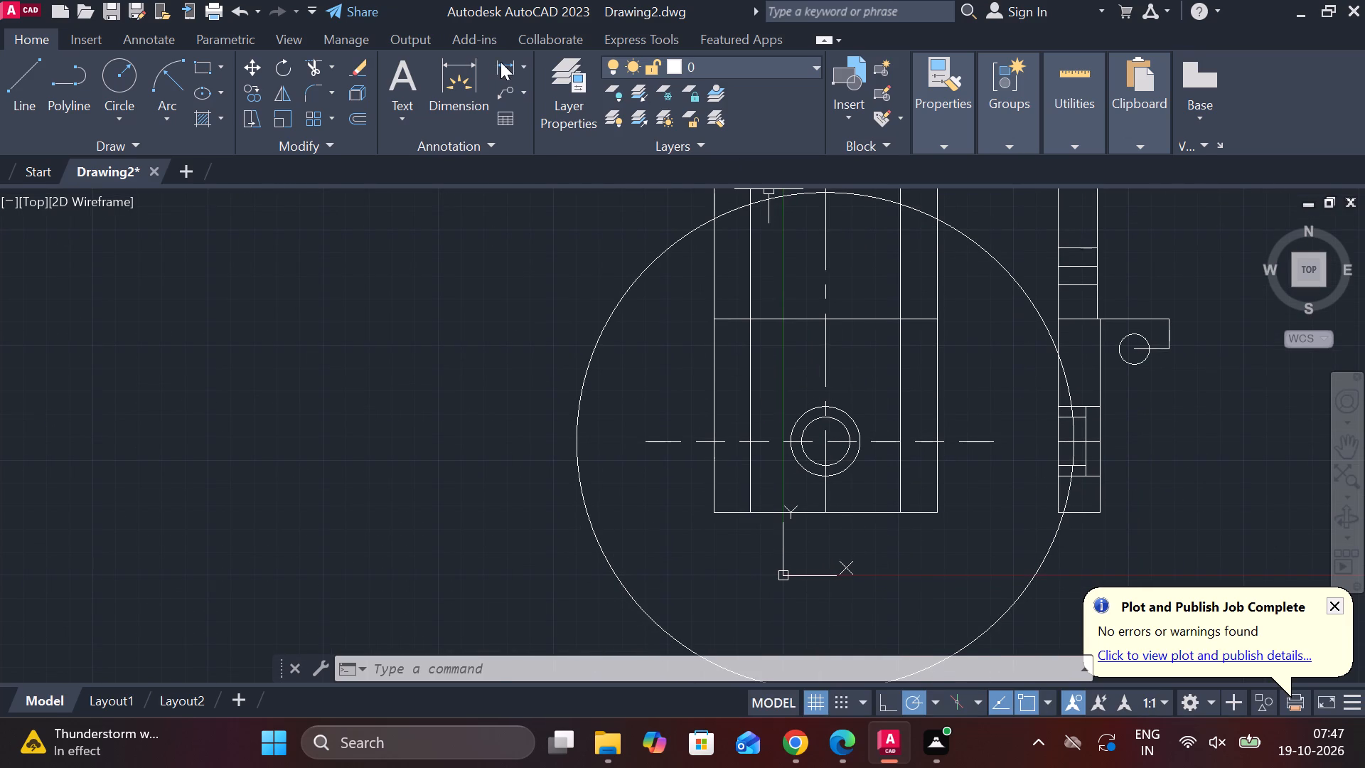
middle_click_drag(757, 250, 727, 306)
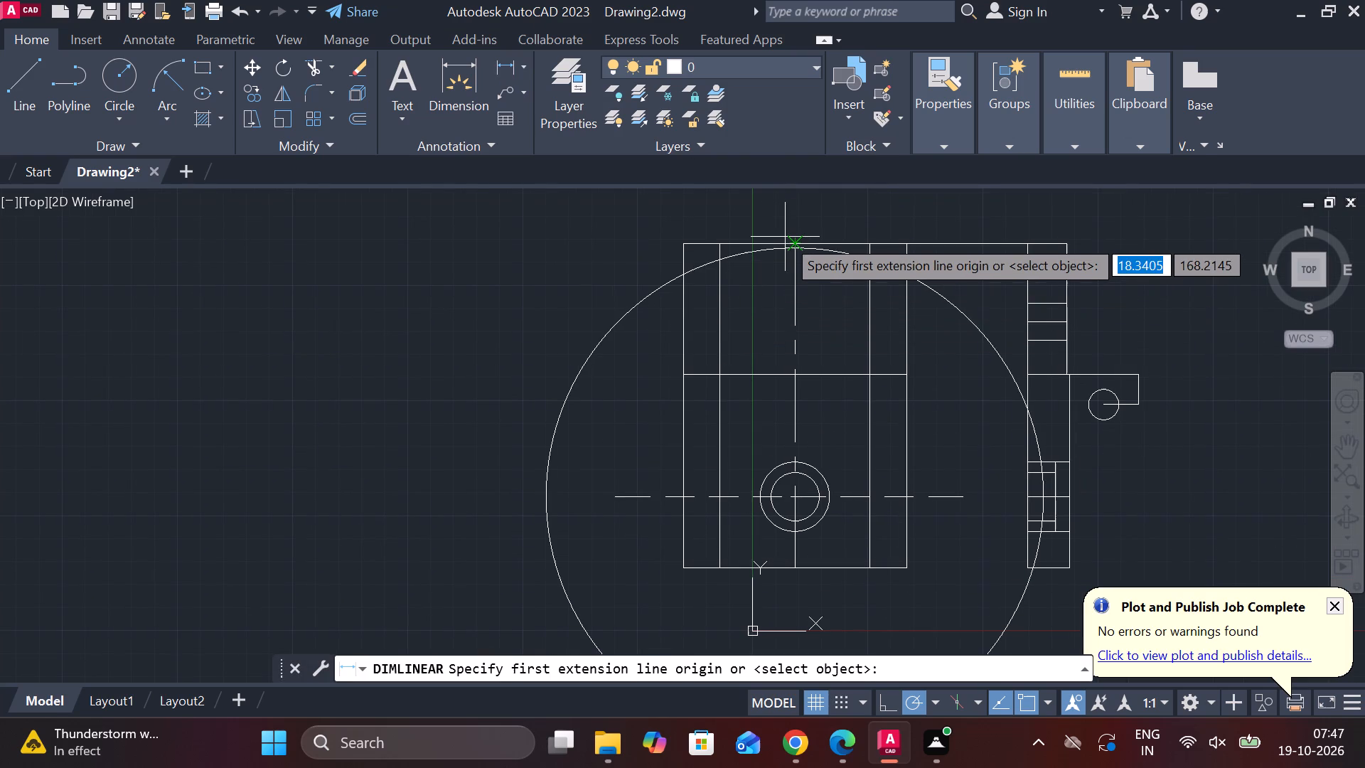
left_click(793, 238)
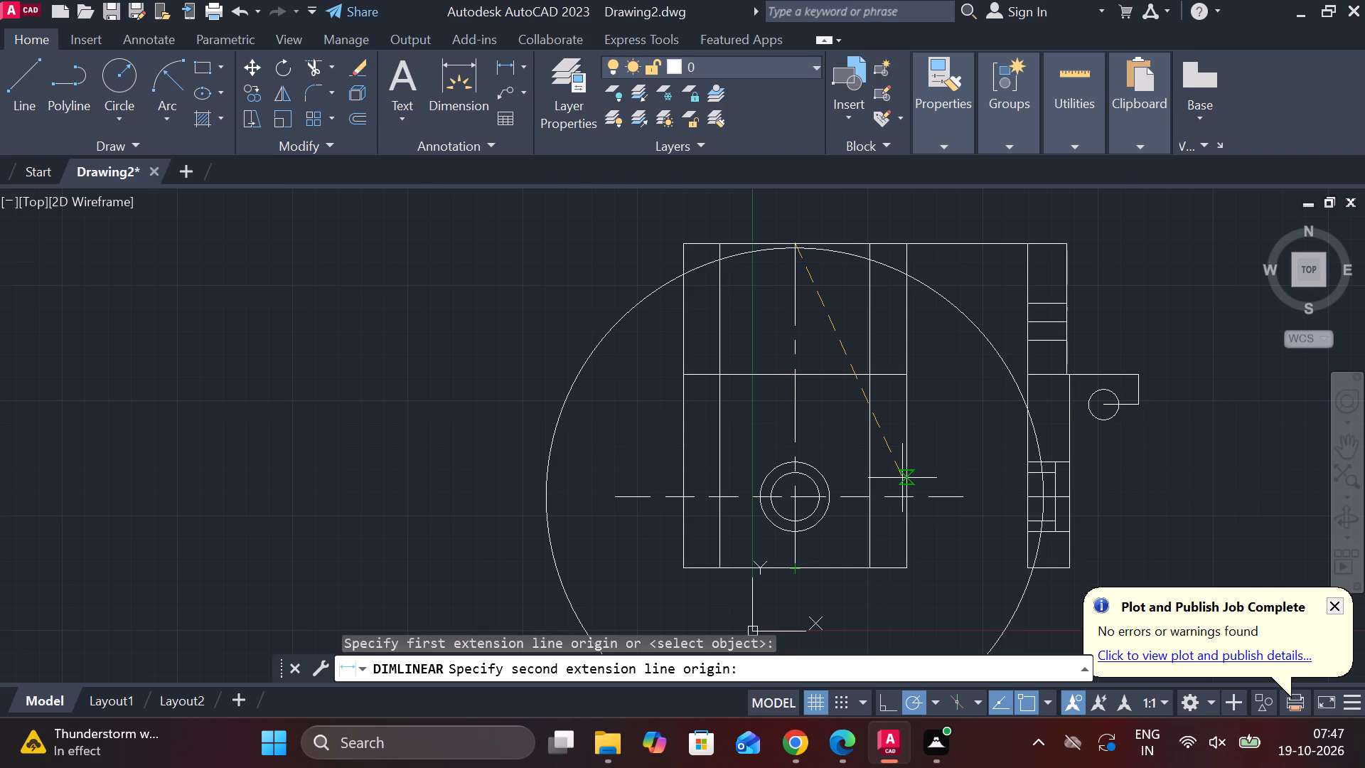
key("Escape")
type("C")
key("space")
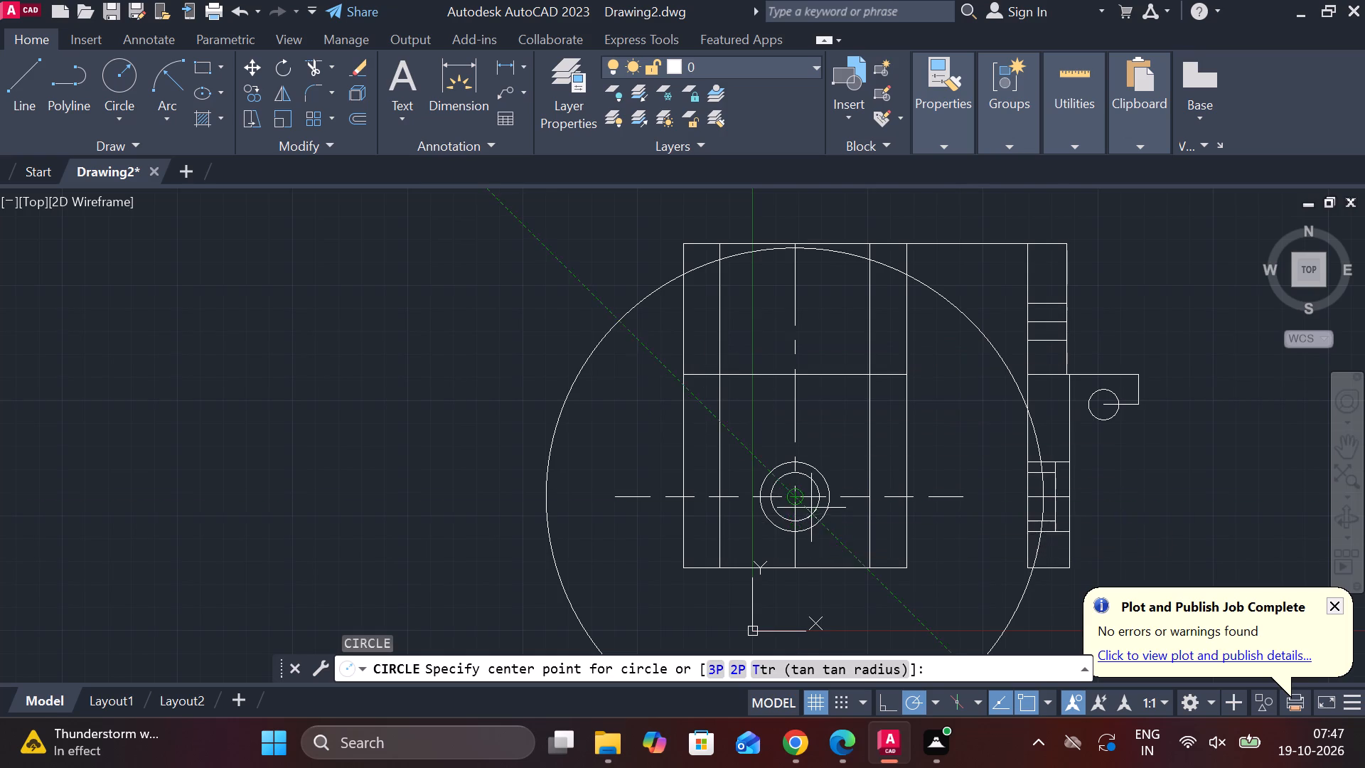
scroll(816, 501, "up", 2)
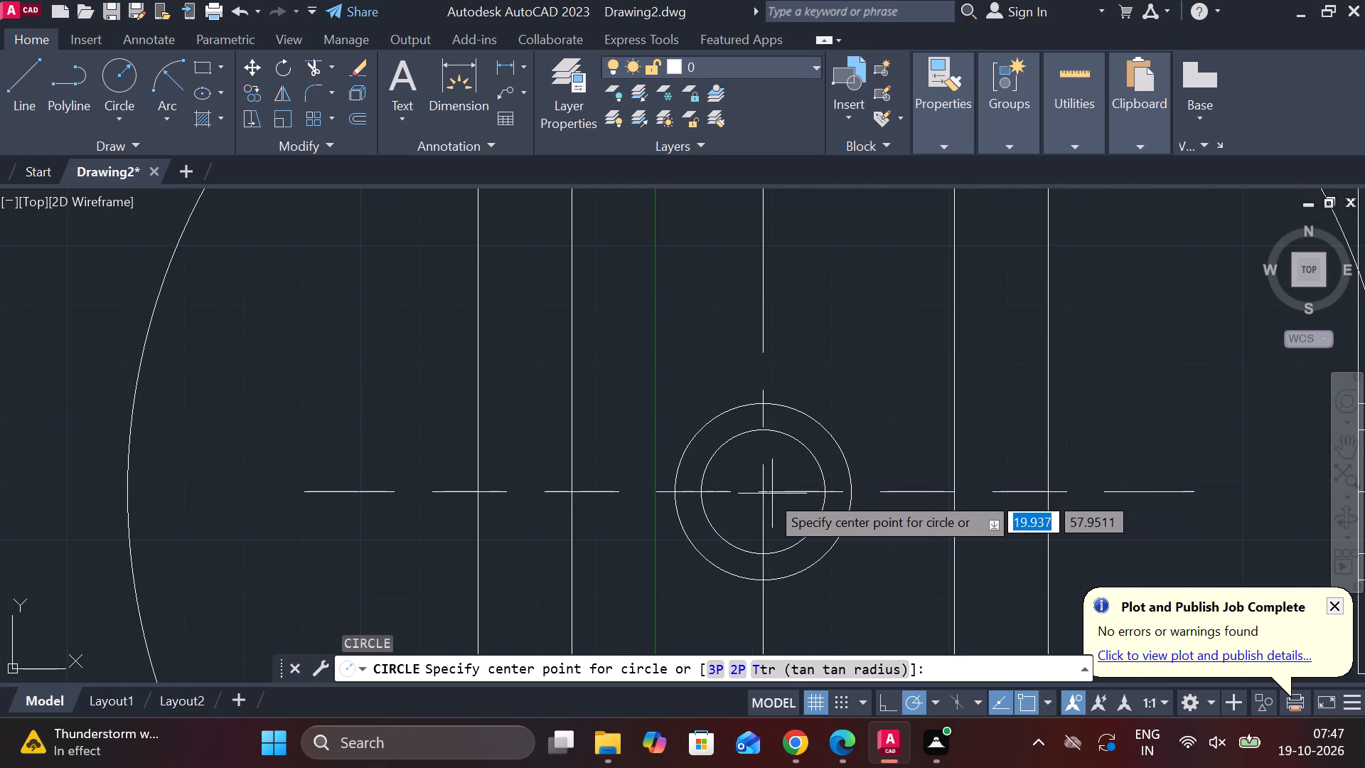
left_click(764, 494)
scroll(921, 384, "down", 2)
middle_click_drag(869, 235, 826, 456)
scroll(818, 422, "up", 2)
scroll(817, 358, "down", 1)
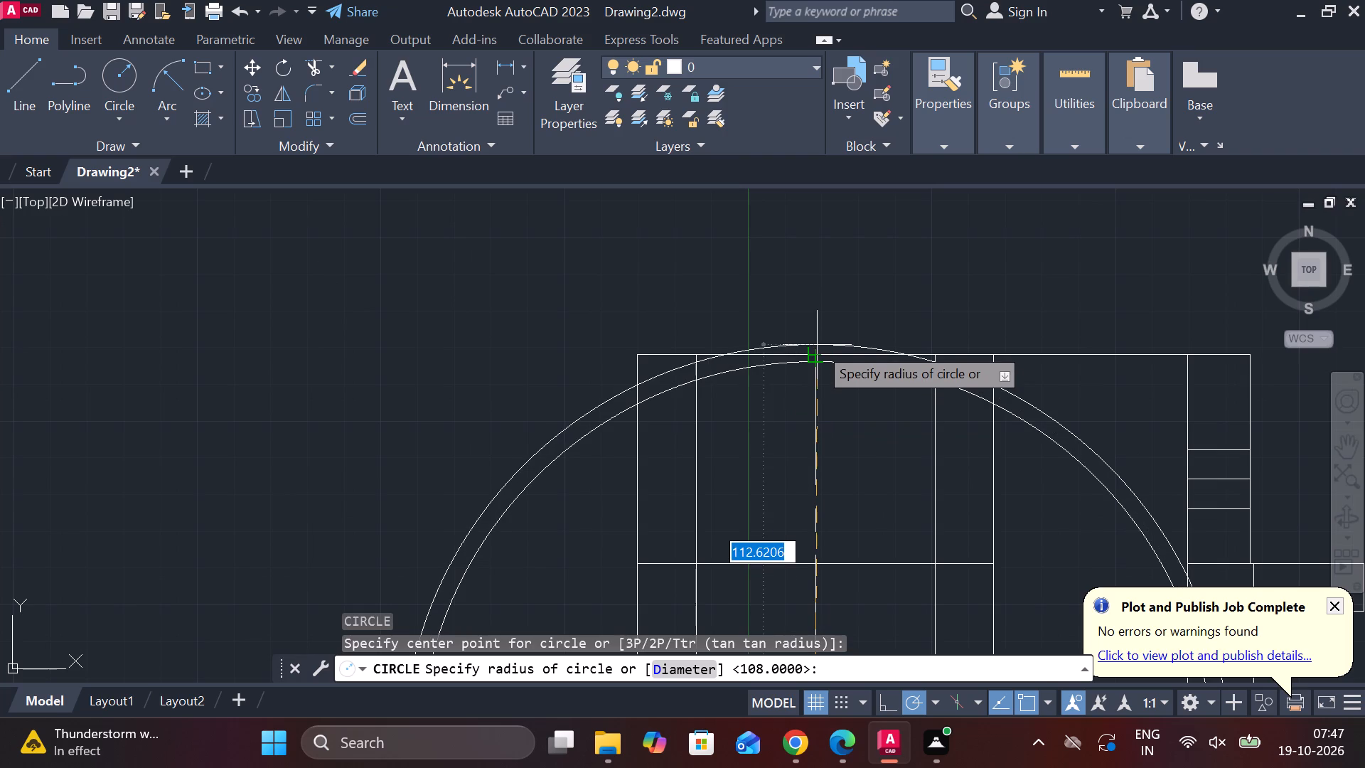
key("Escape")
Erase the radius 108 circle centred on the front view's concentric circles.
scroll(860, 449, "down", 2)
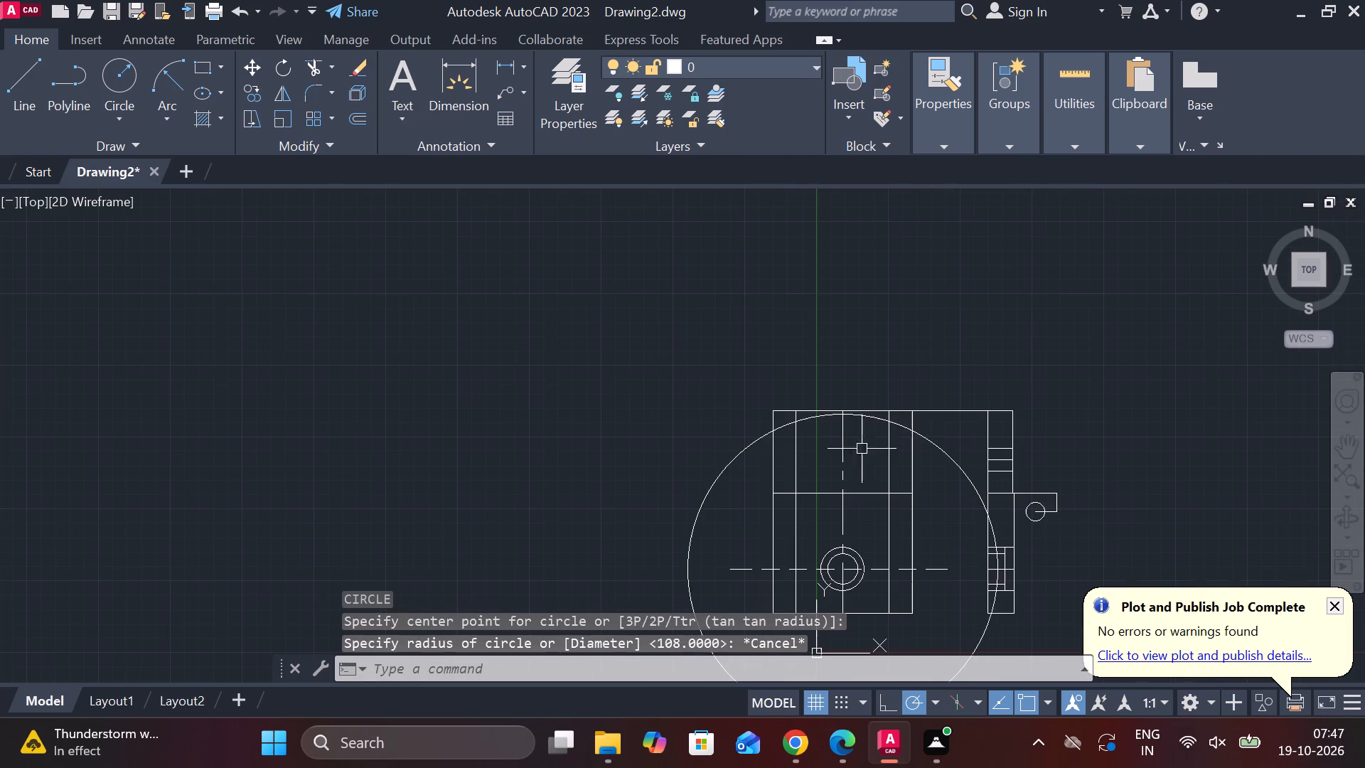
left_click(928, 437)
type("E")
key("space")
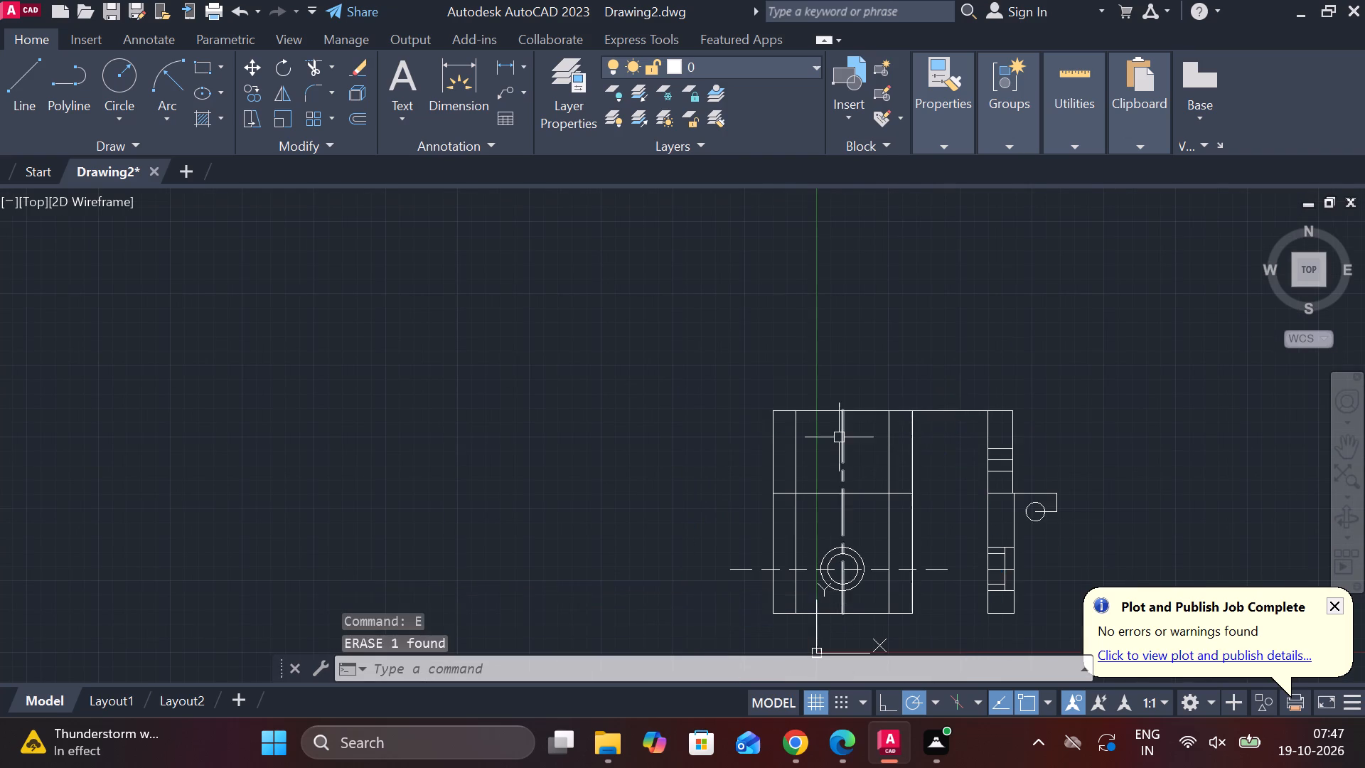
Stretch the side view's upper dashed axis horizontally across the whole front view, past its far outer vertical edge.
scroll(839, 442, "up", 2)
middle_click_drag(836, 442, 773, 405)
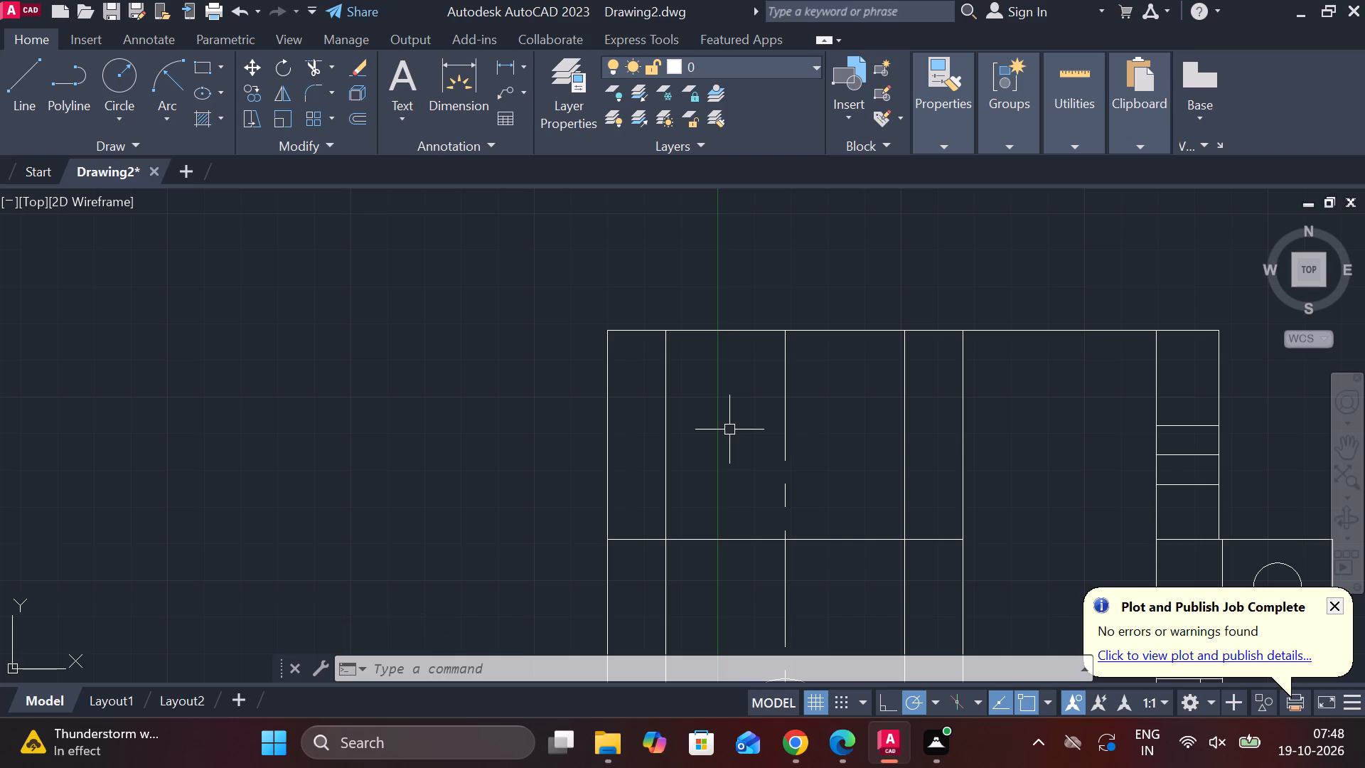
scroll(797, 432, "down", 1)
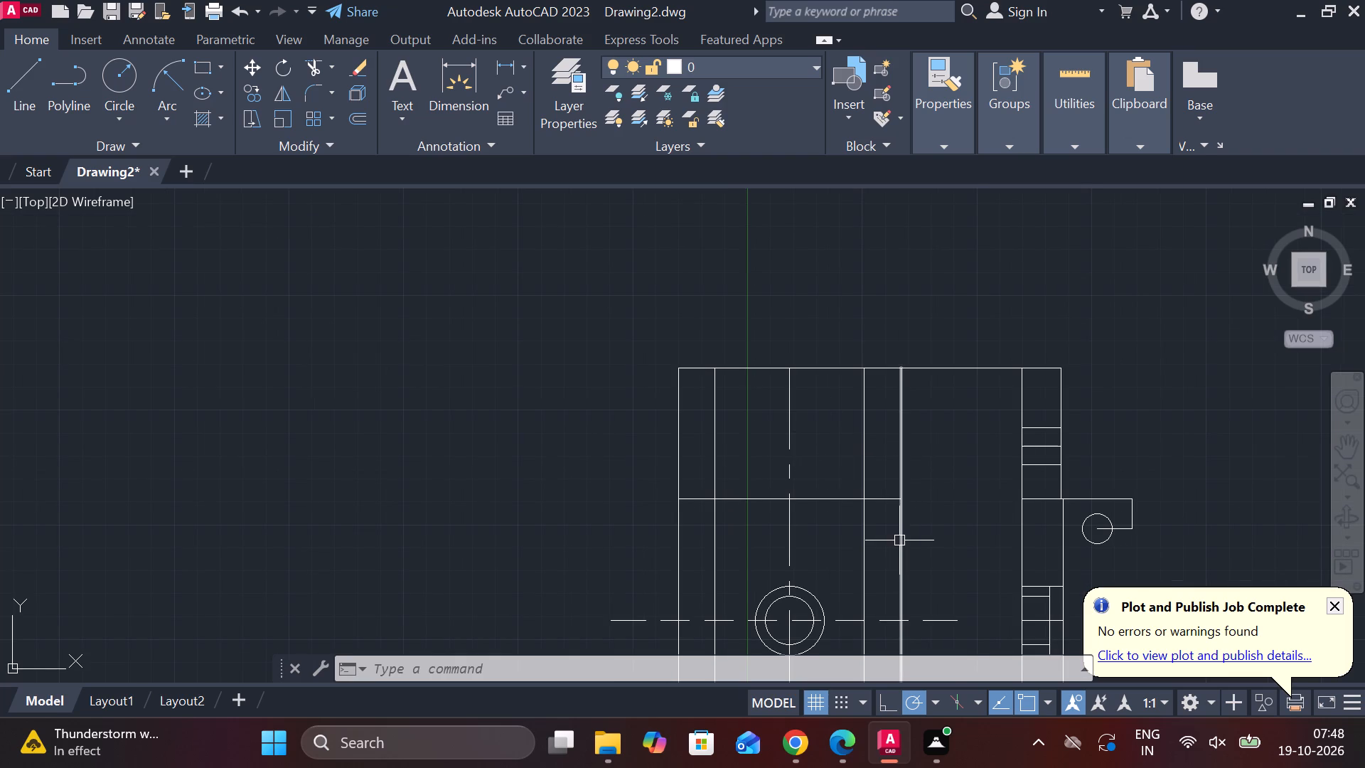
middle_click_drag(874, 520, 853, 412)
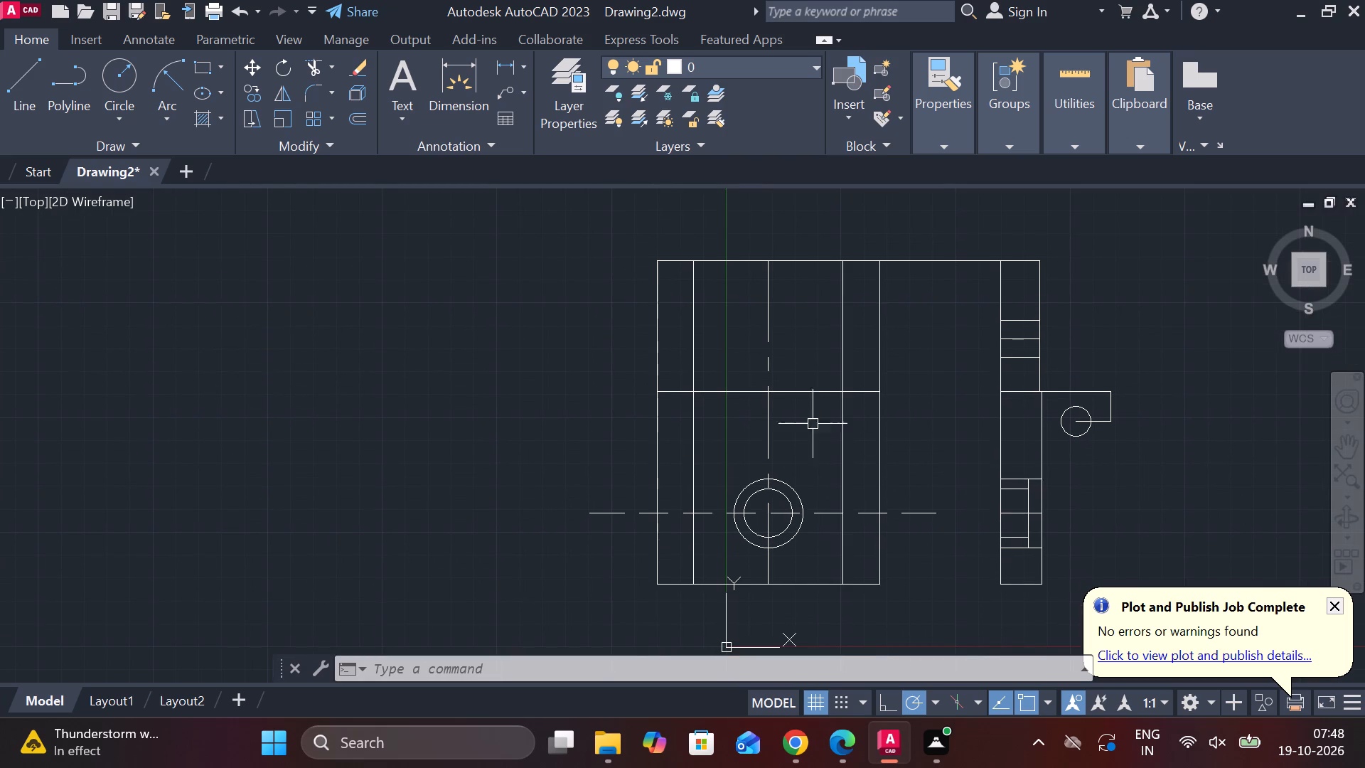
left_click(1012, 341)
left_click(1002, 341)
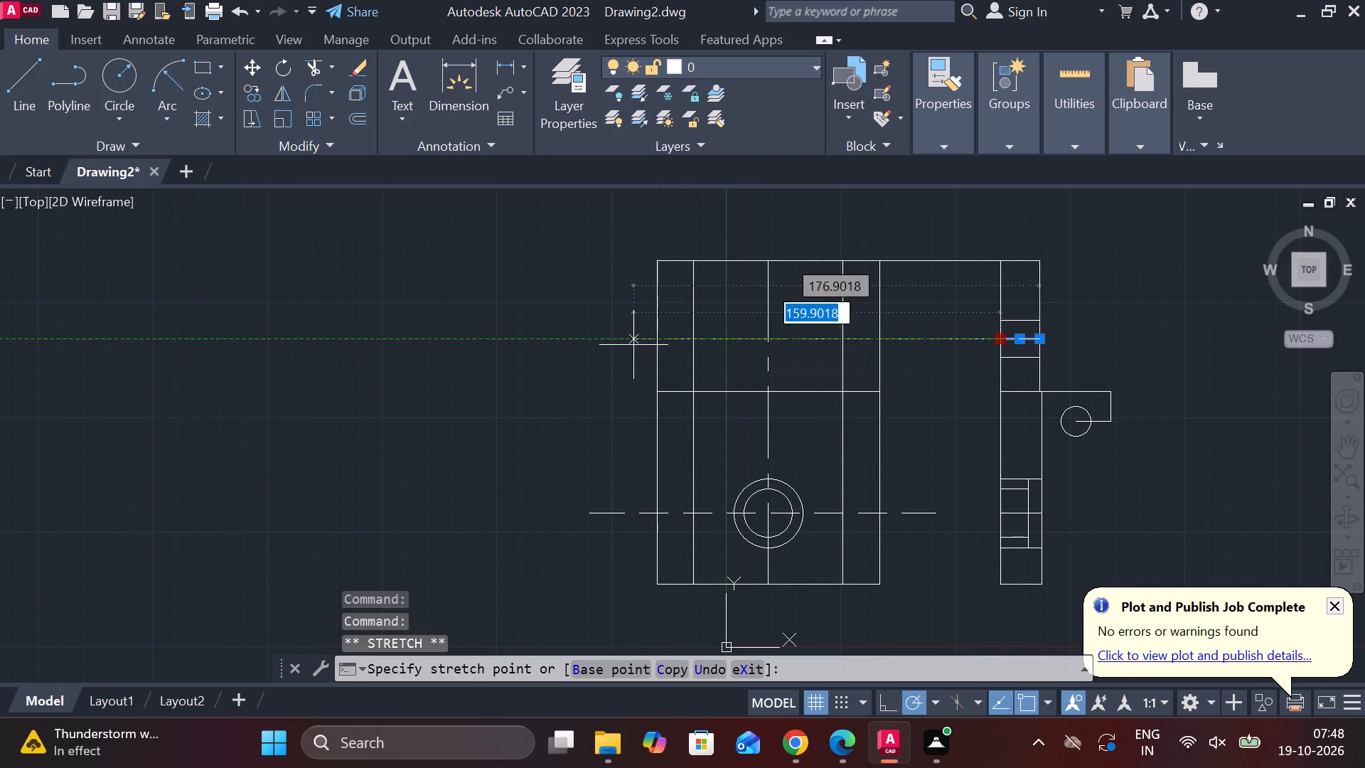
left_click(565, 345)
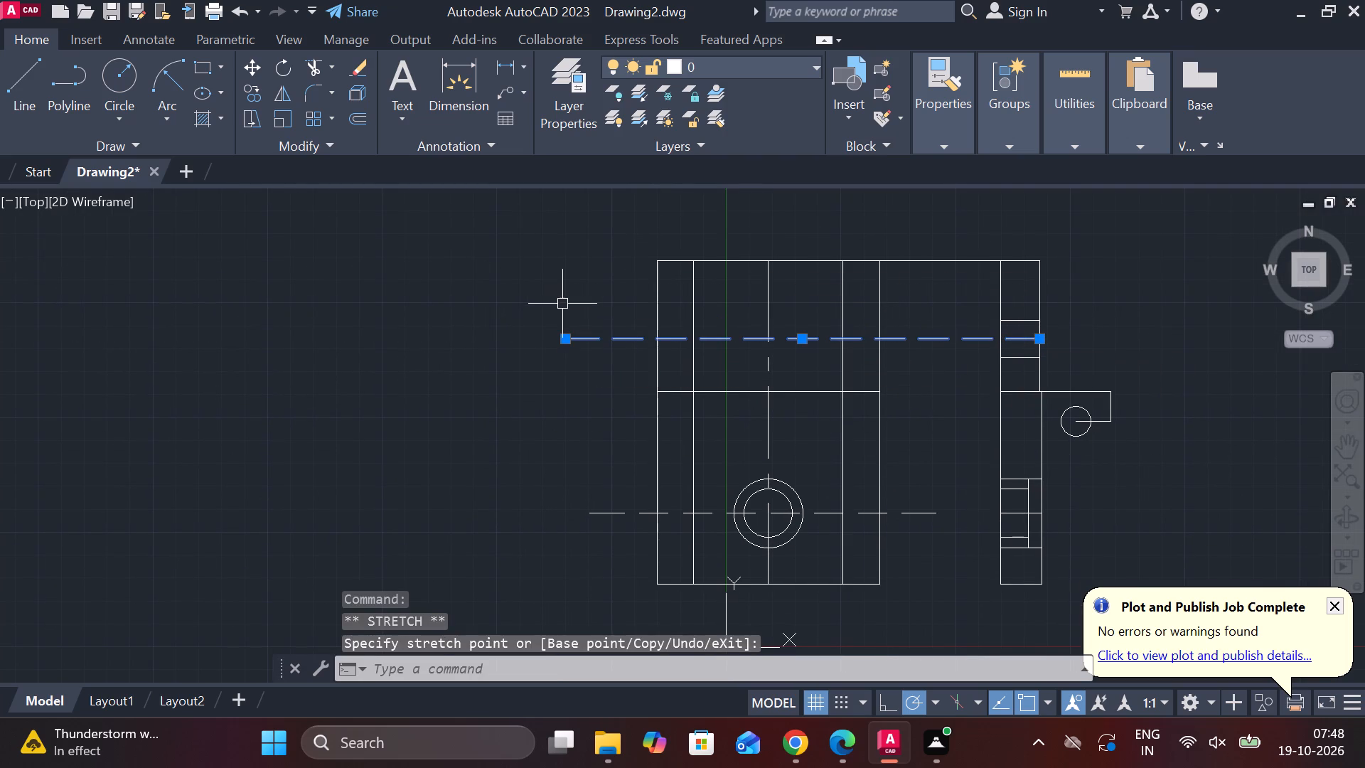
key("Escape")
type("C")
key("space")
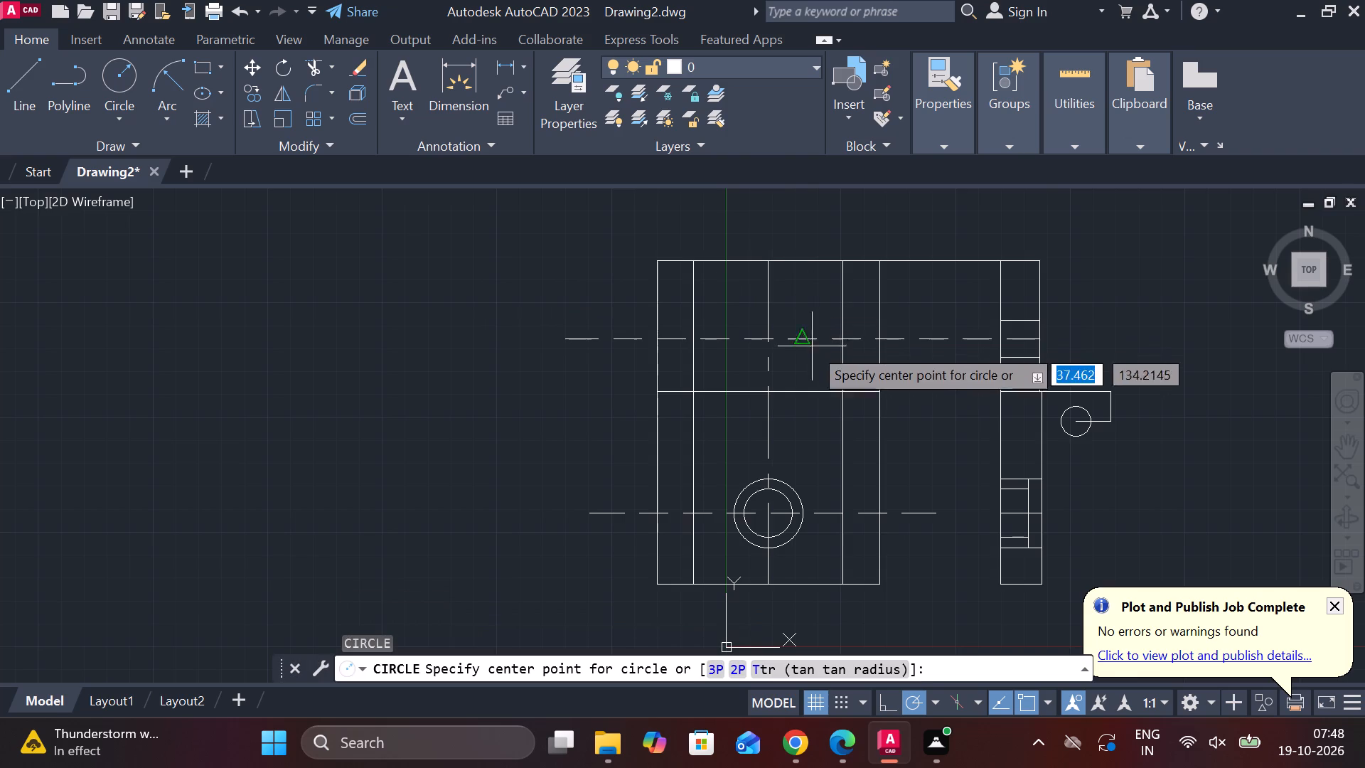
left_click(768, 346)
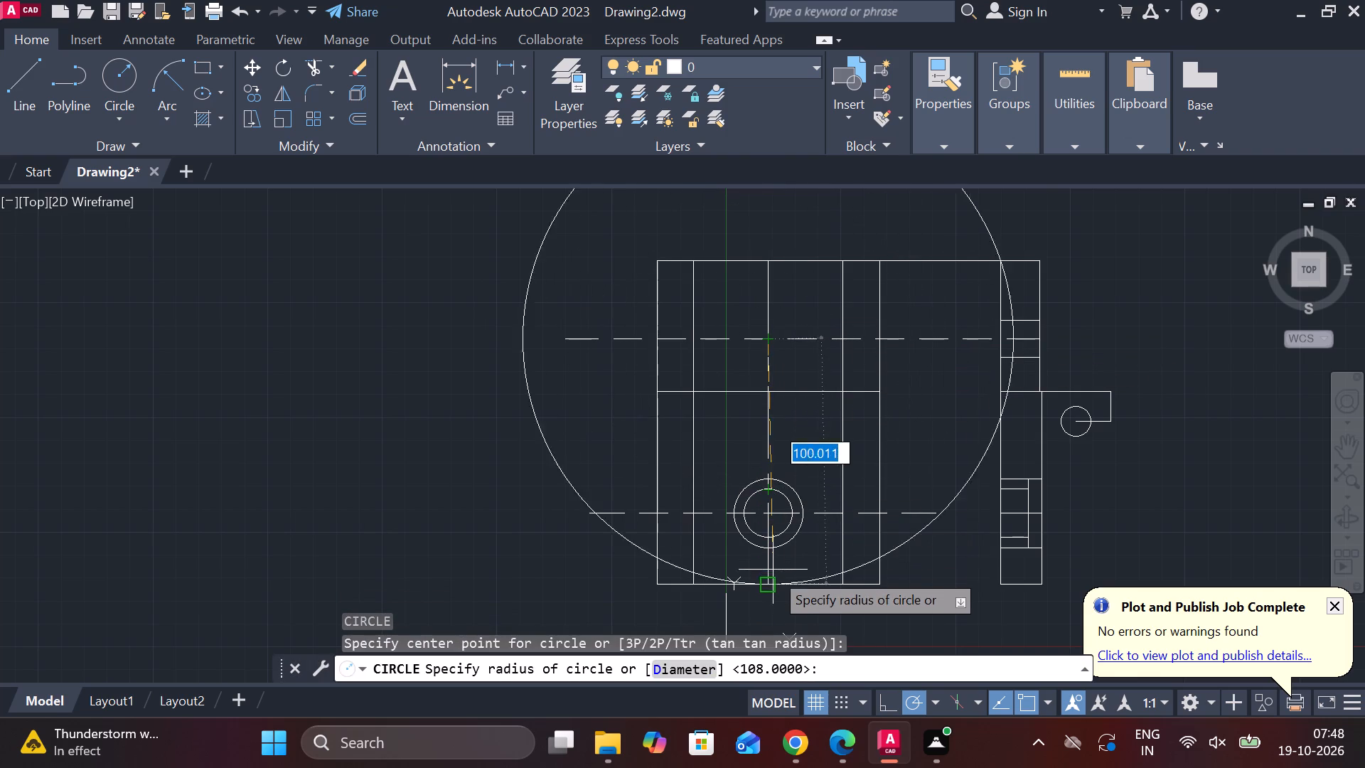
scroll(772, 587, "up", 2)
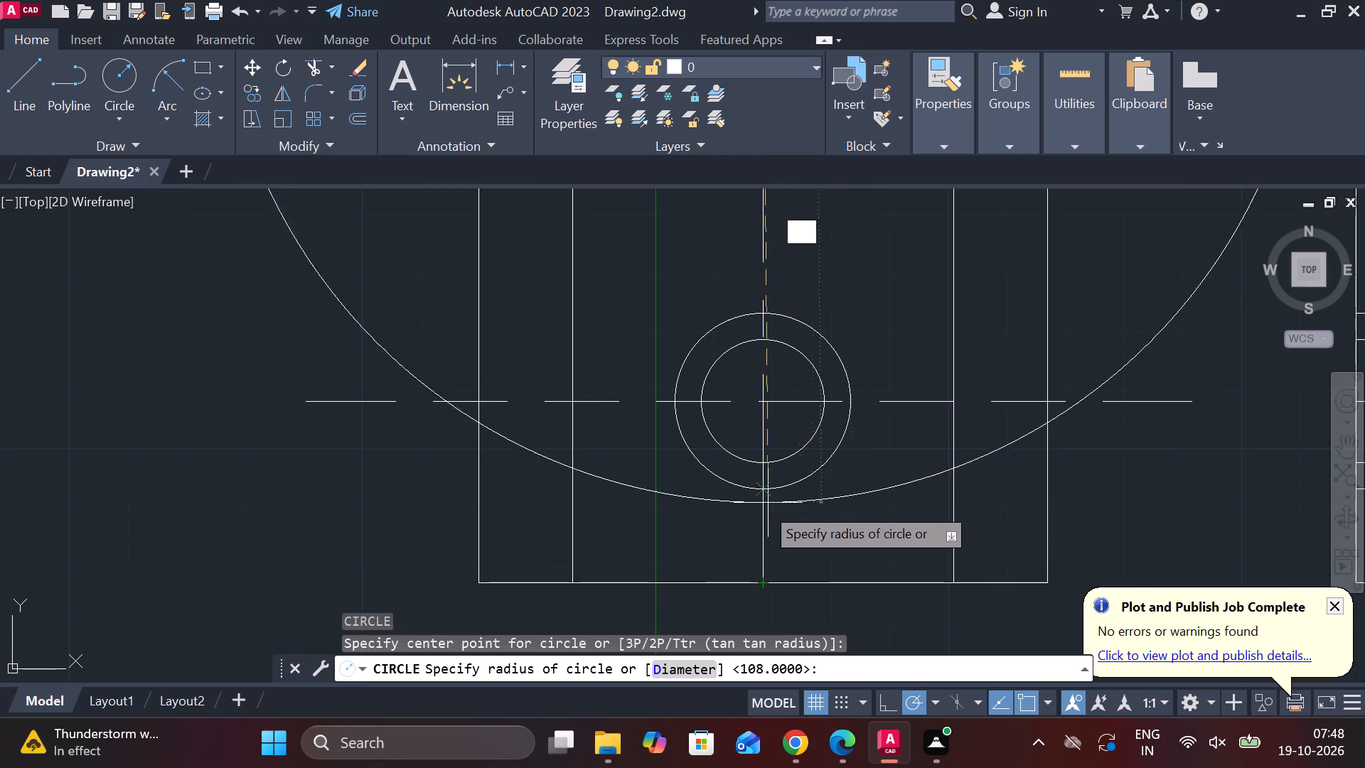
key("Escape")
Check the vertical distance from the side view's bottom inner corner to the upper dashed axis.
scroll(771, 501, "down", 2)
middle_click_drag(857, 419, 789, 465)
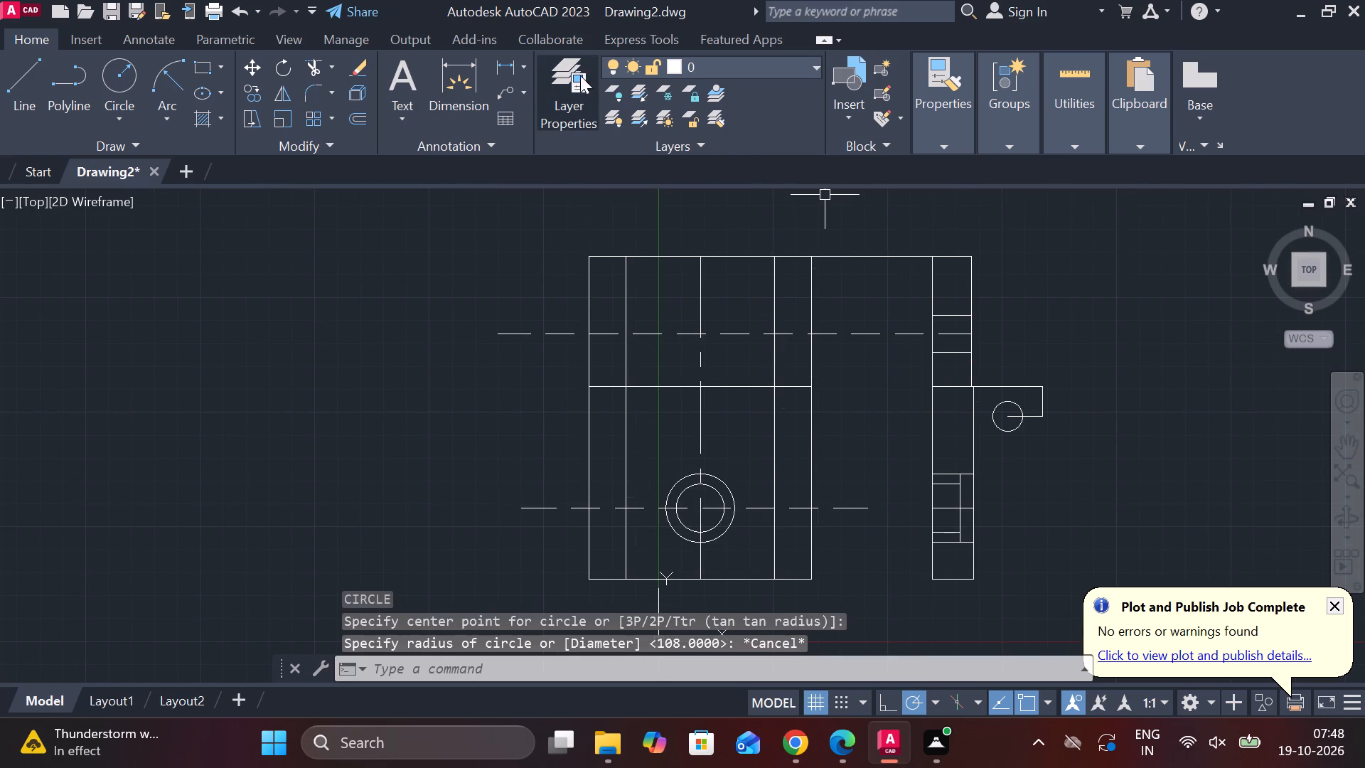
left_click(511, 70)
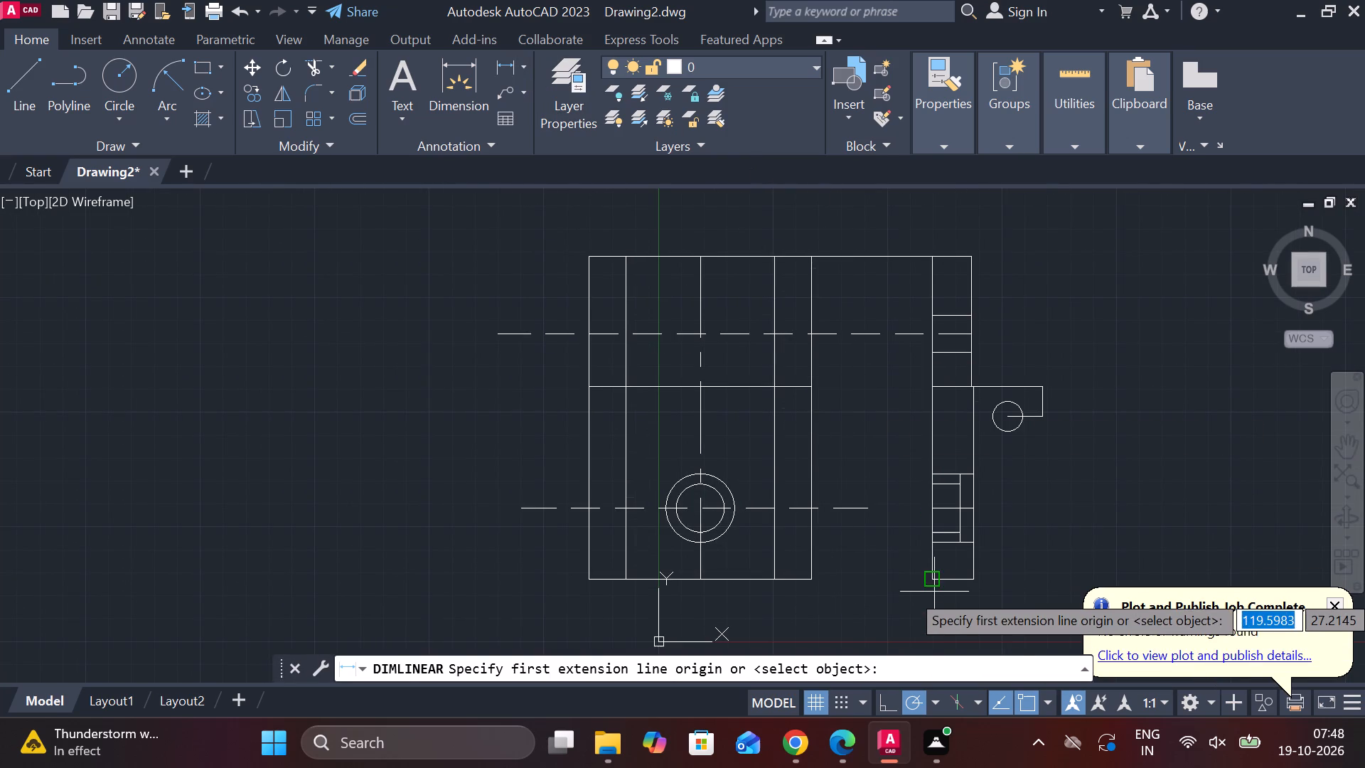
left_click(933, 578)
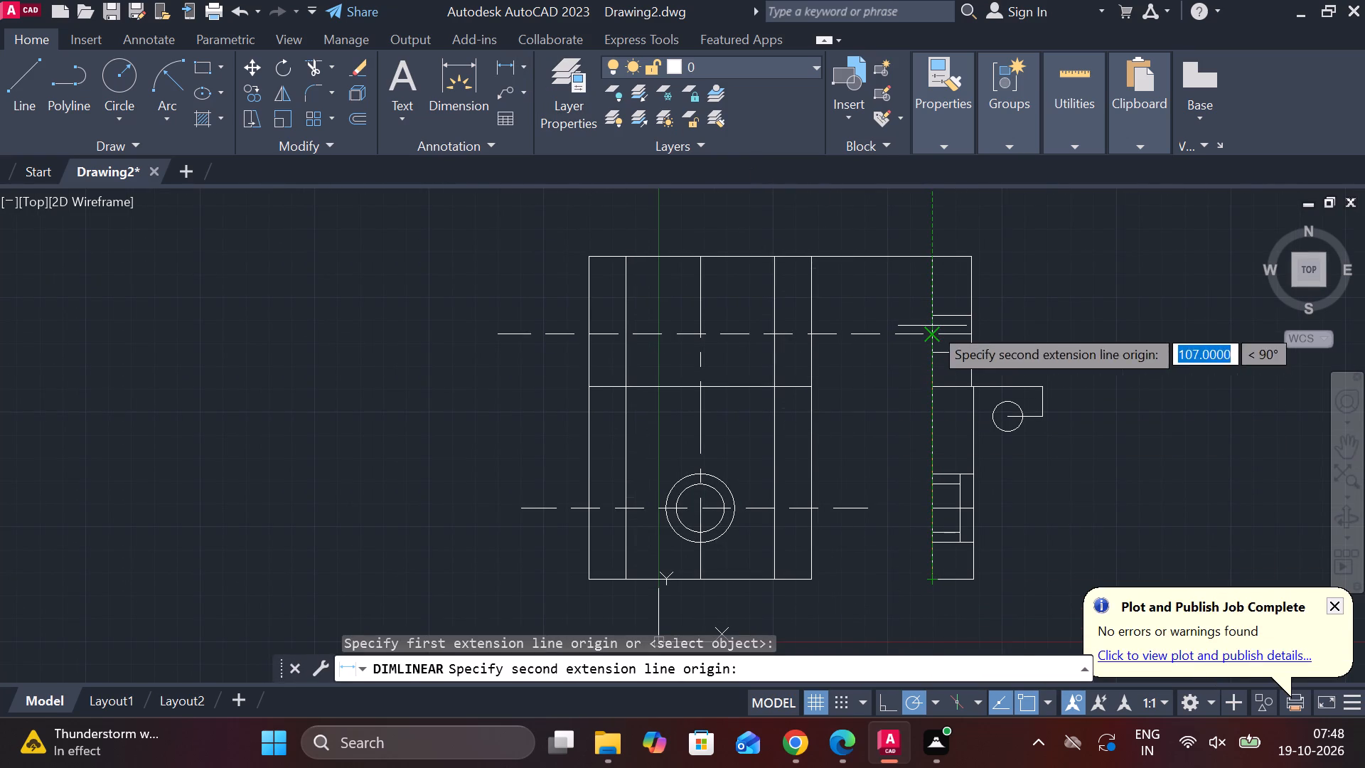
scroll(933, 326, "up", 2)
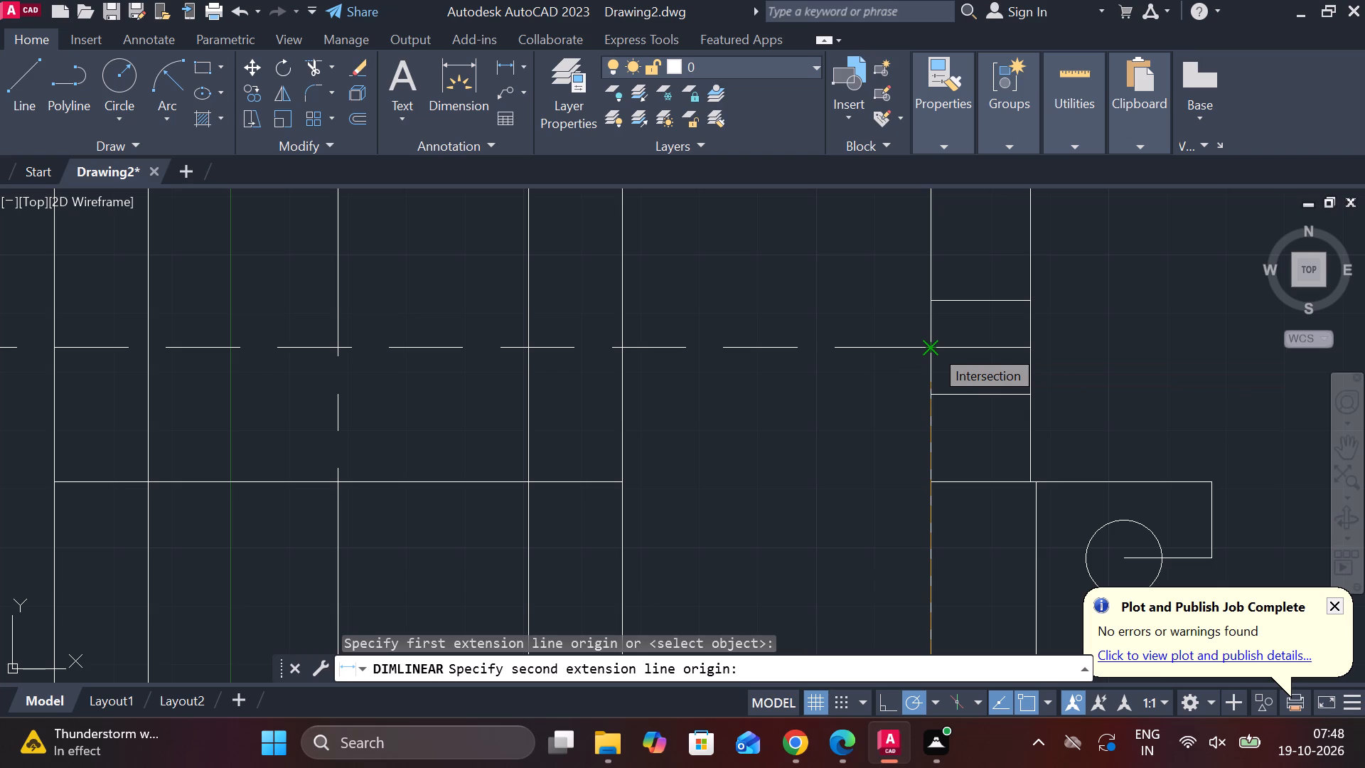
scroll(942, 262, "down", 1)
middle_click_drag(946, 273, 947, 369)
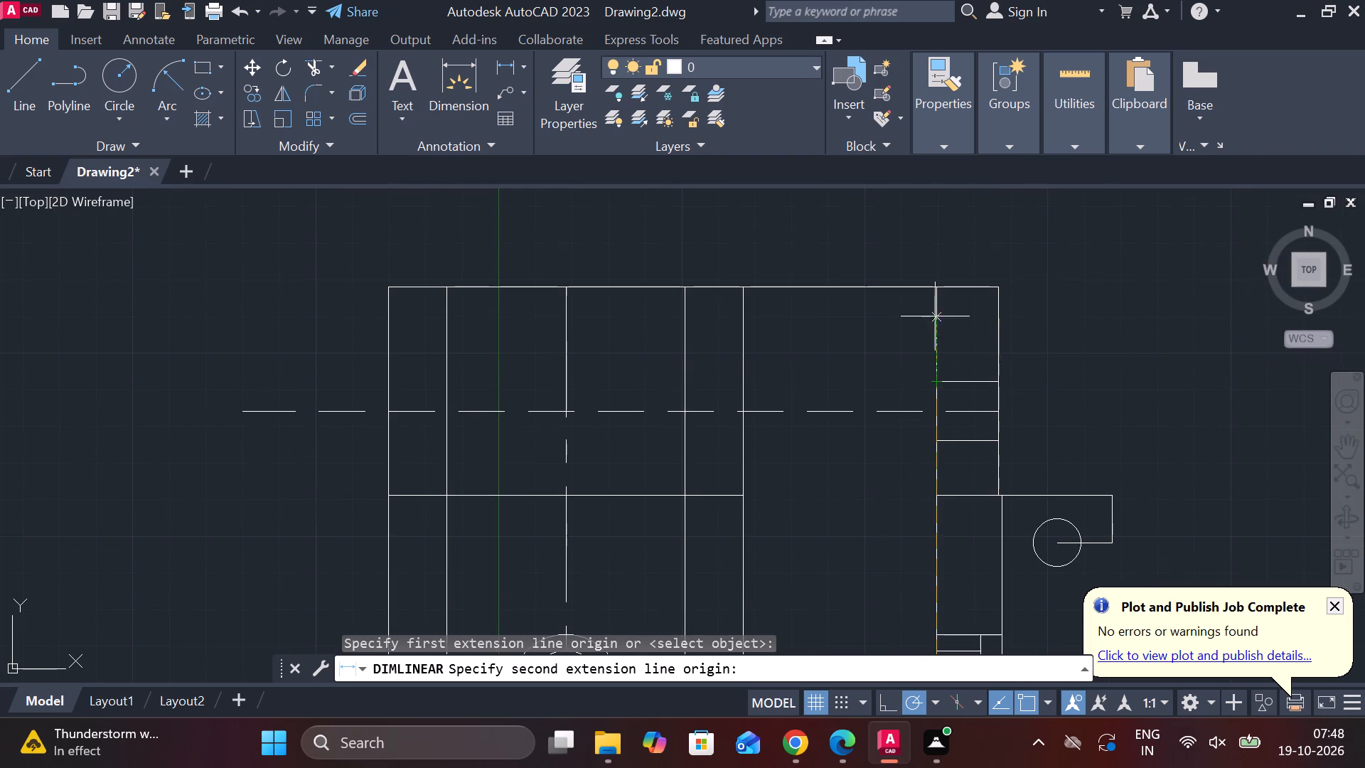
scroll(935, 287, "down", 2)
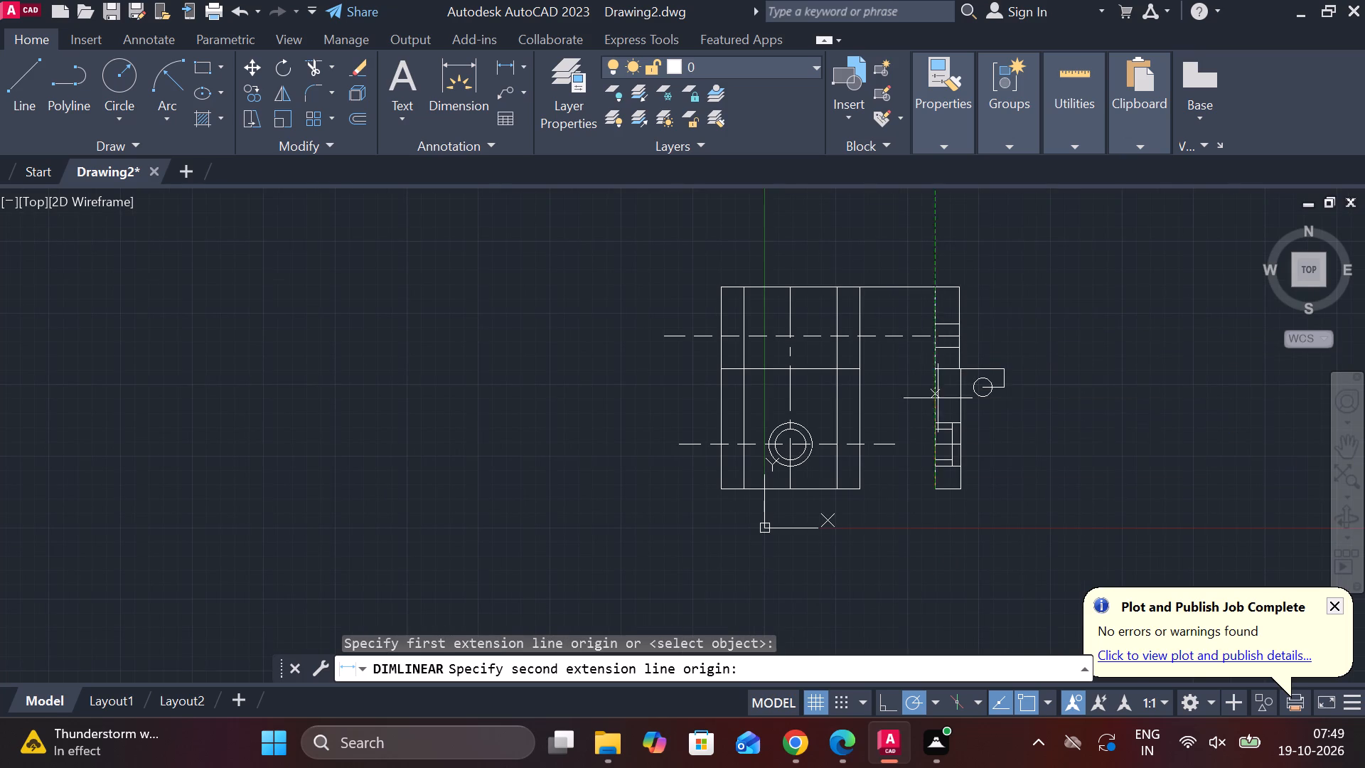
scroll(907, 511, "up", 1)
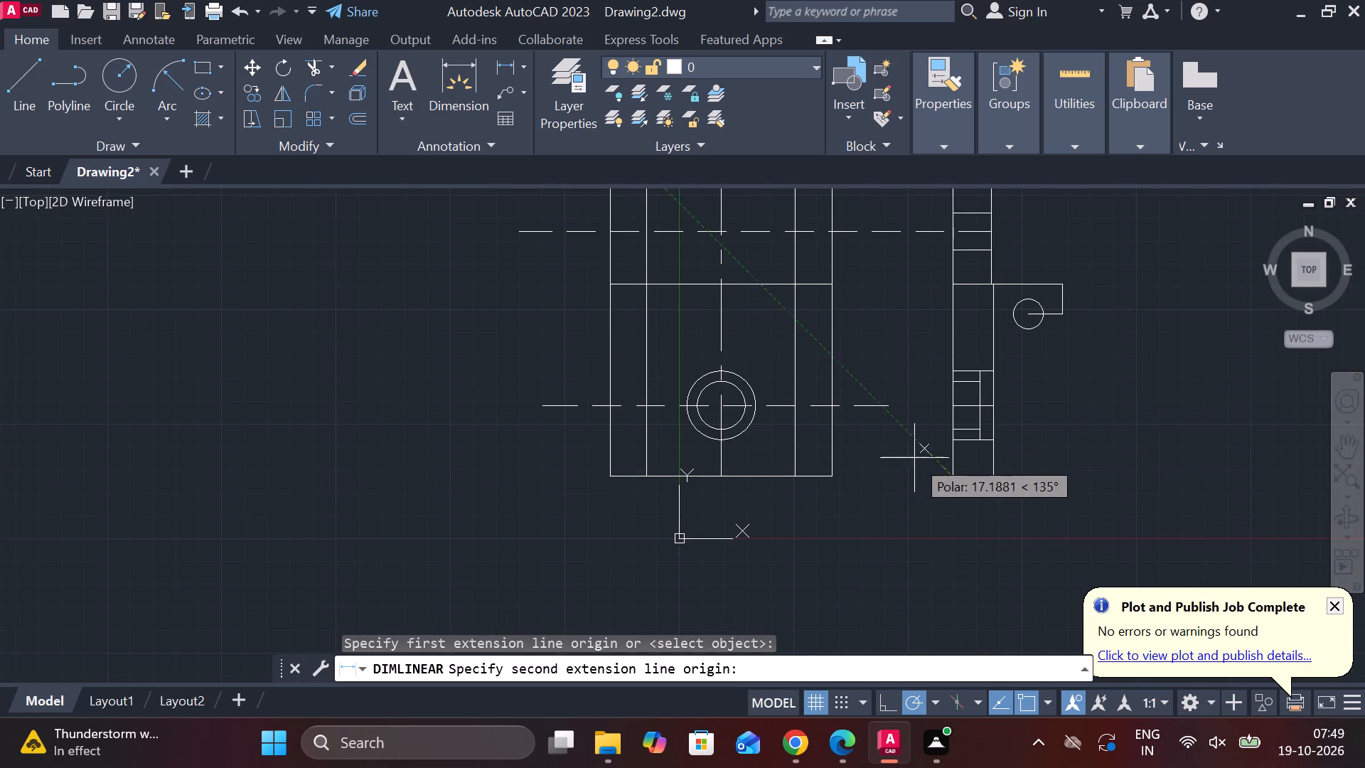
key("Escape")
Draw a circle of radius 107 centred where the upper dashed axis crosses the front view's vertical centre line, touching the bottom edge.
middle_click_drag(878, 462, 933, 530)
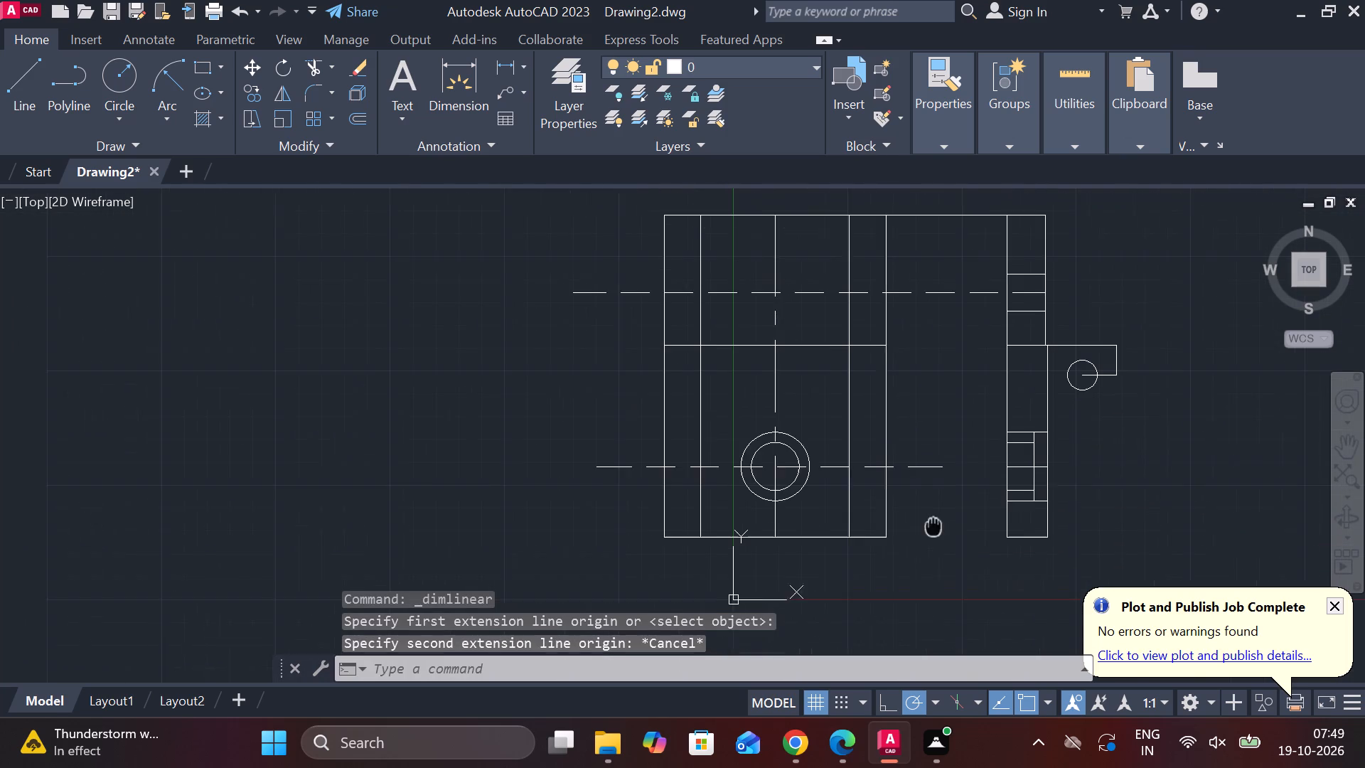
middle_click_drag(933, 530, 933, 532)
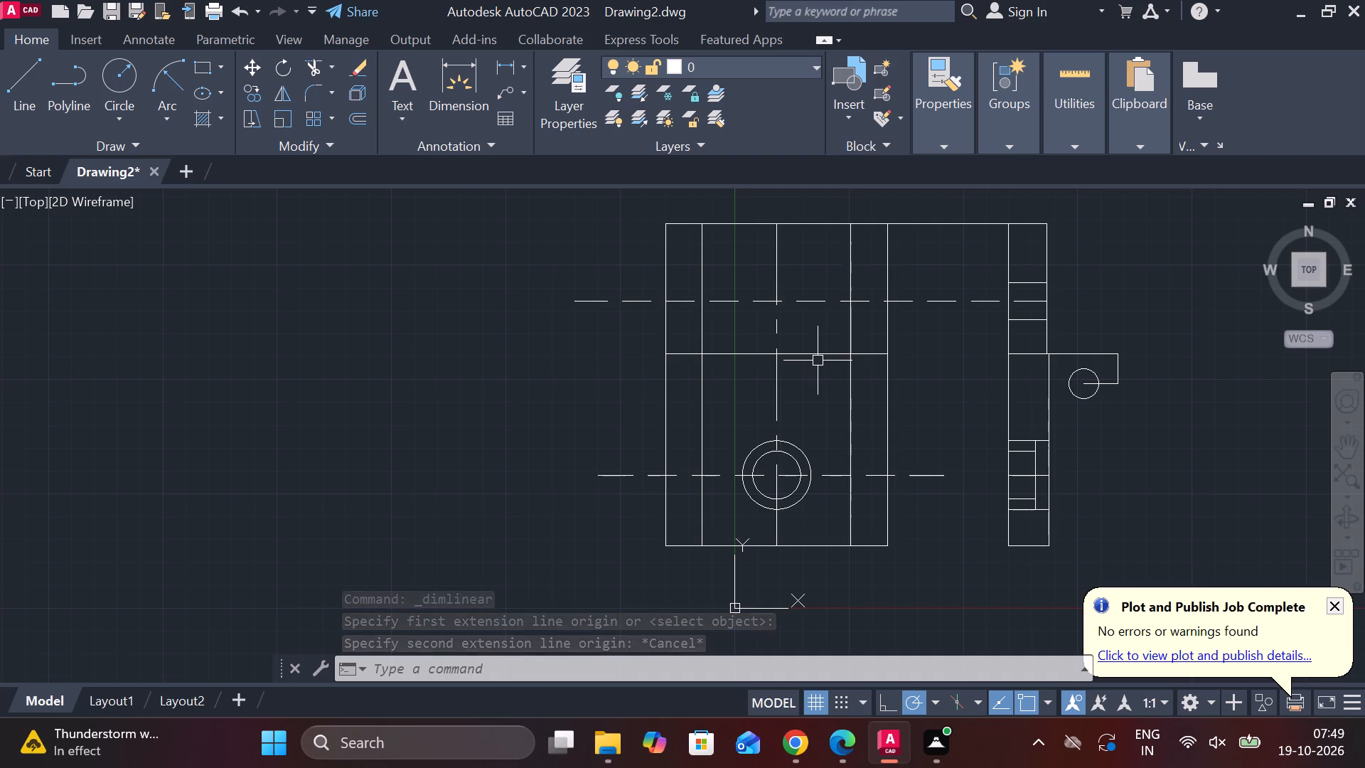
type("C")
key("space")
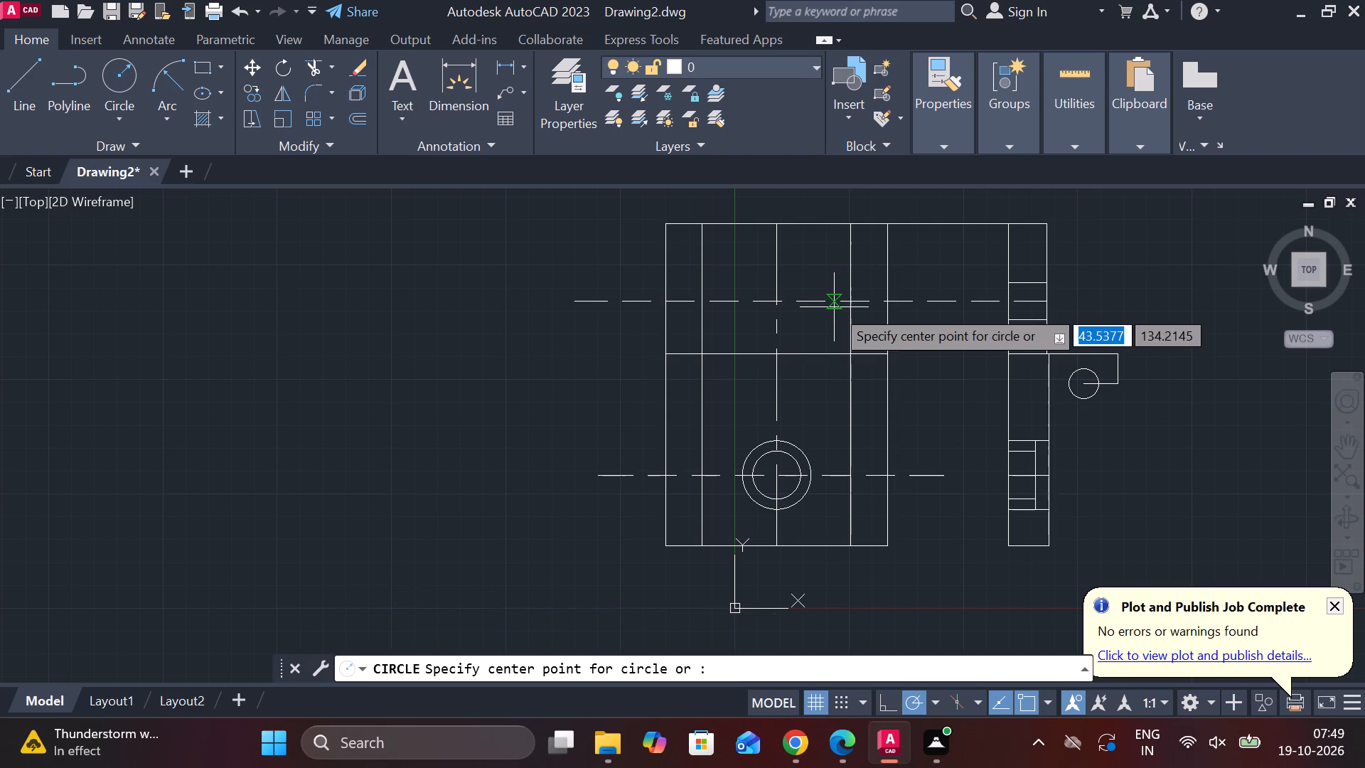
left_click(780, 297)
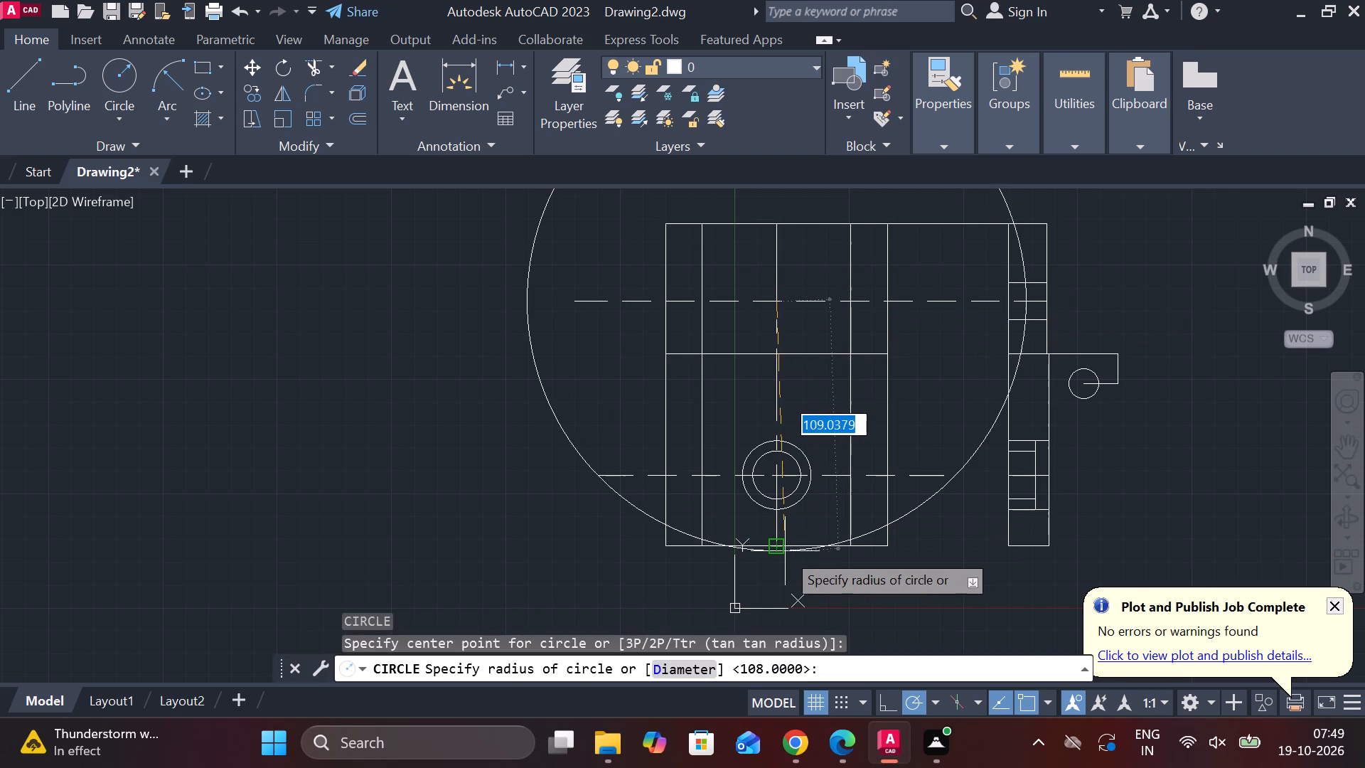
scroll(767, 549, "up", 2)
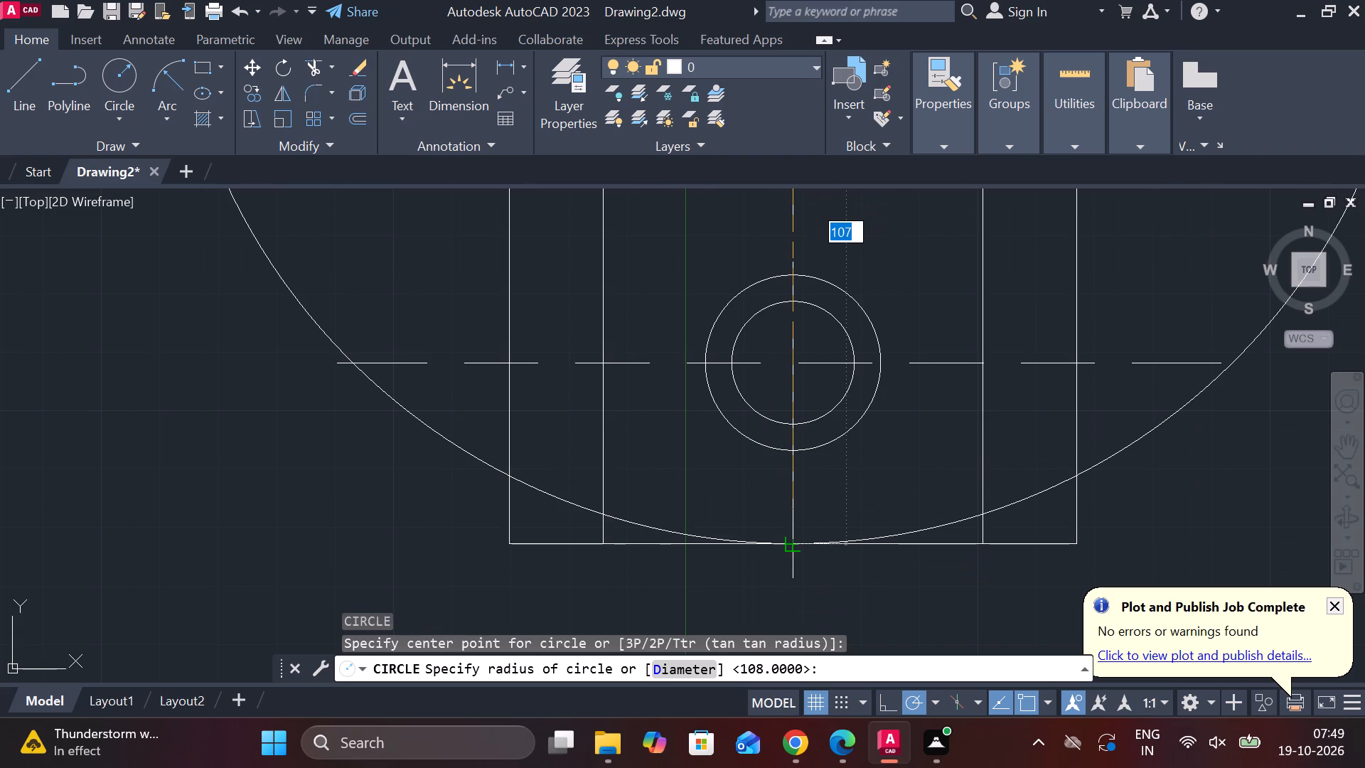
left_click(788, 543)
Trim the radius 107 circle, bottom edge and vertical line ends so the arc forms the front view's bottom outline.
scroll(820, 522, "down", 2)
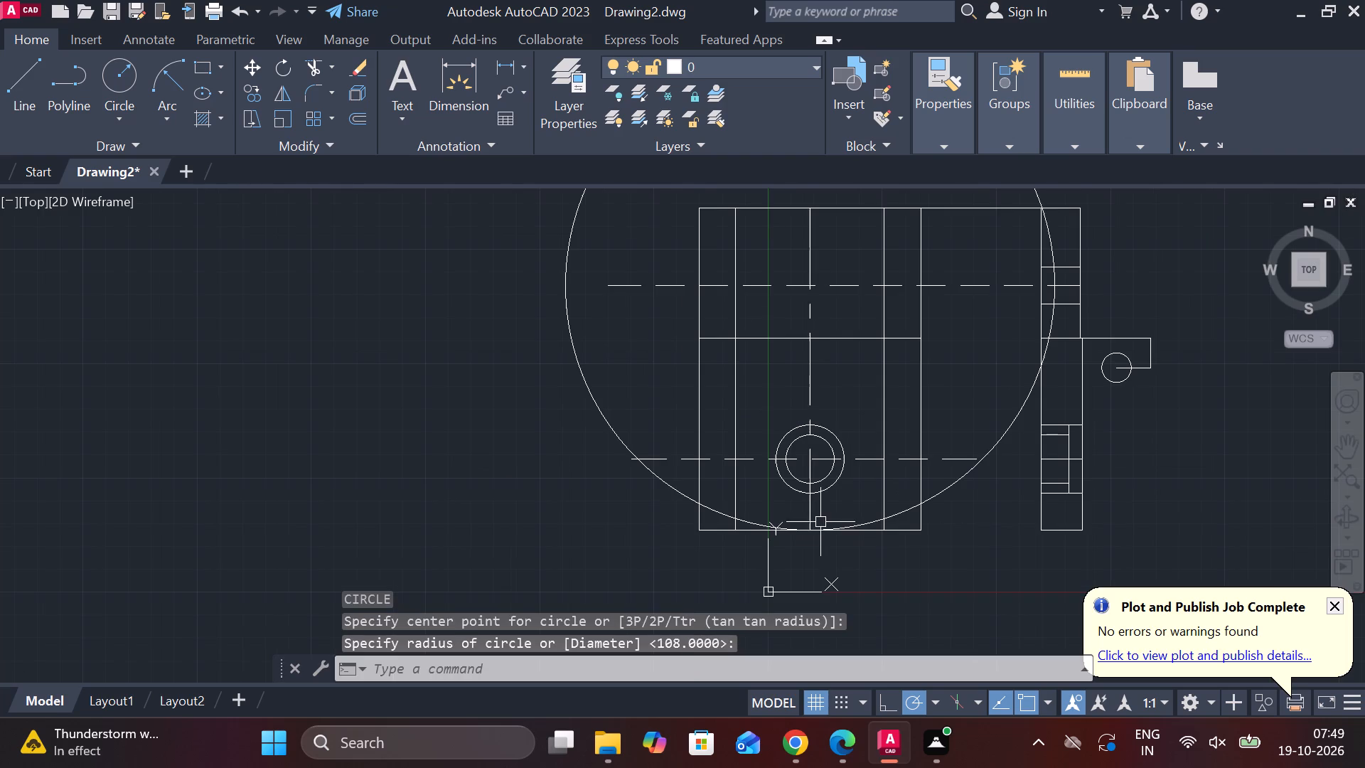
type("TR")
key("space")
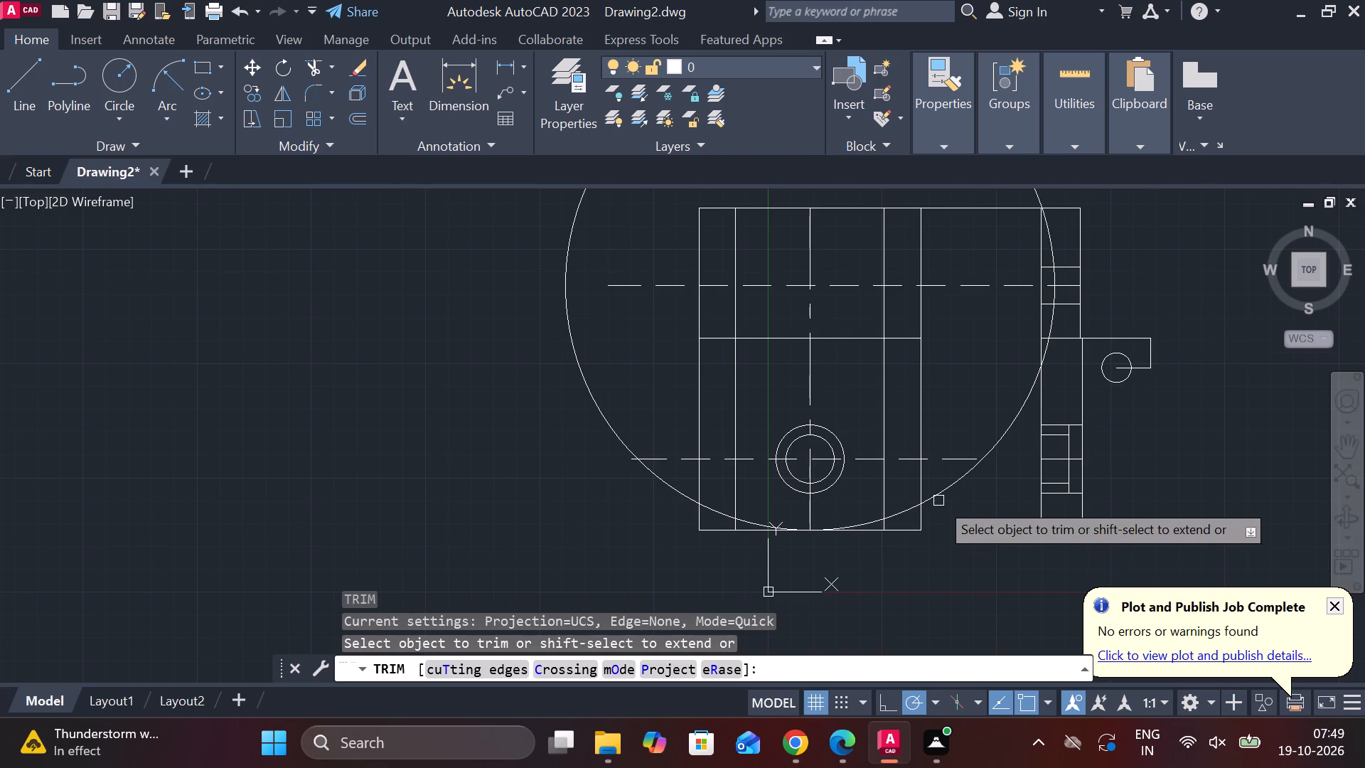
left_click(936, 497)
left_click(925, 527)
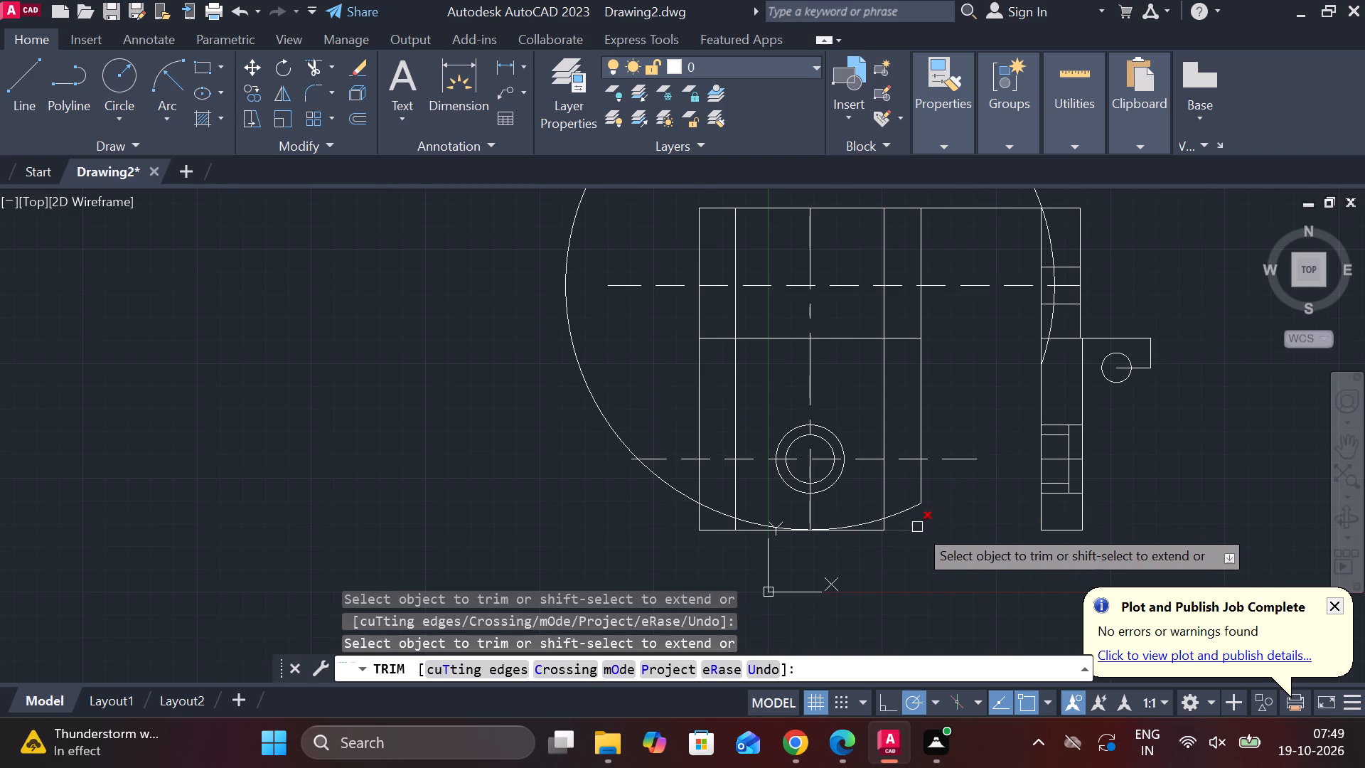
left_click(892, 531)
left_click(887, 531)
left_click(873, 533)
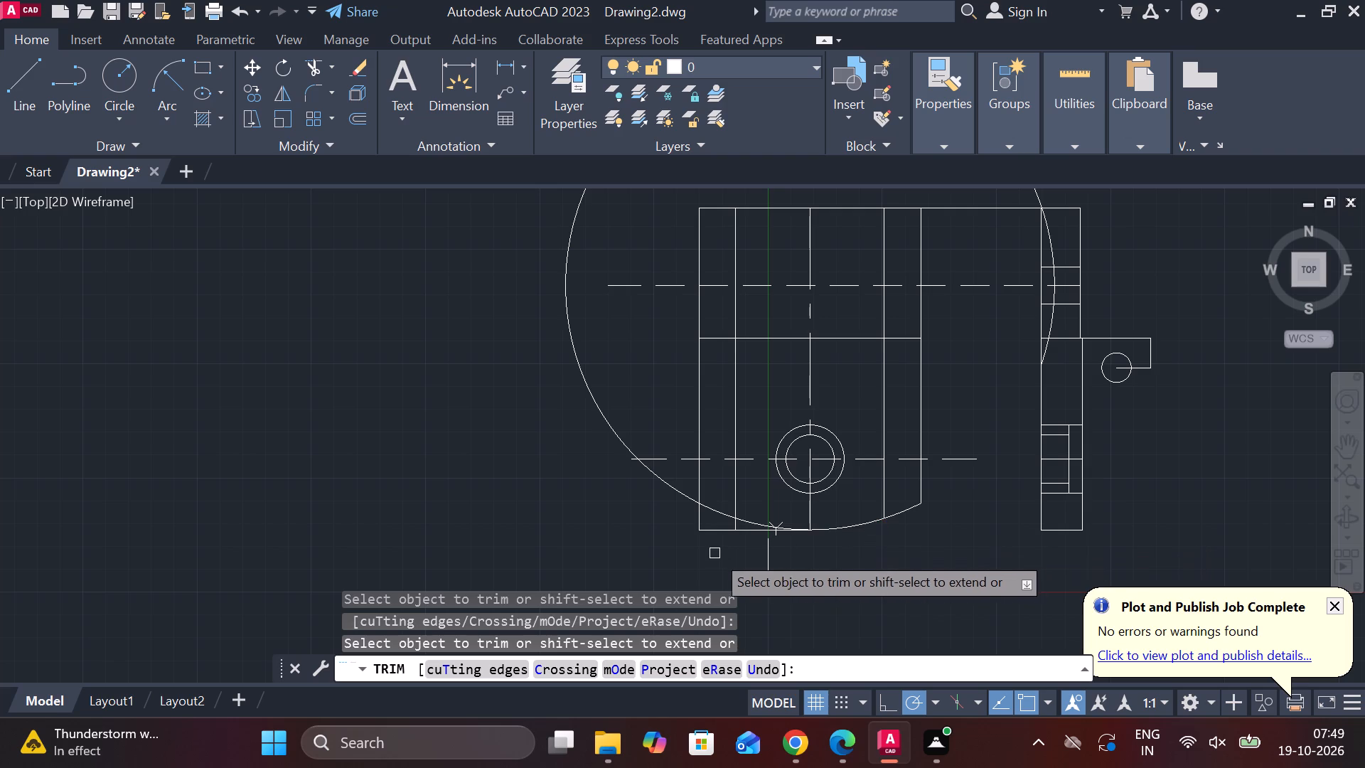
left_click(714, 536)
left_click(713, 531)
left_click(705, 526)
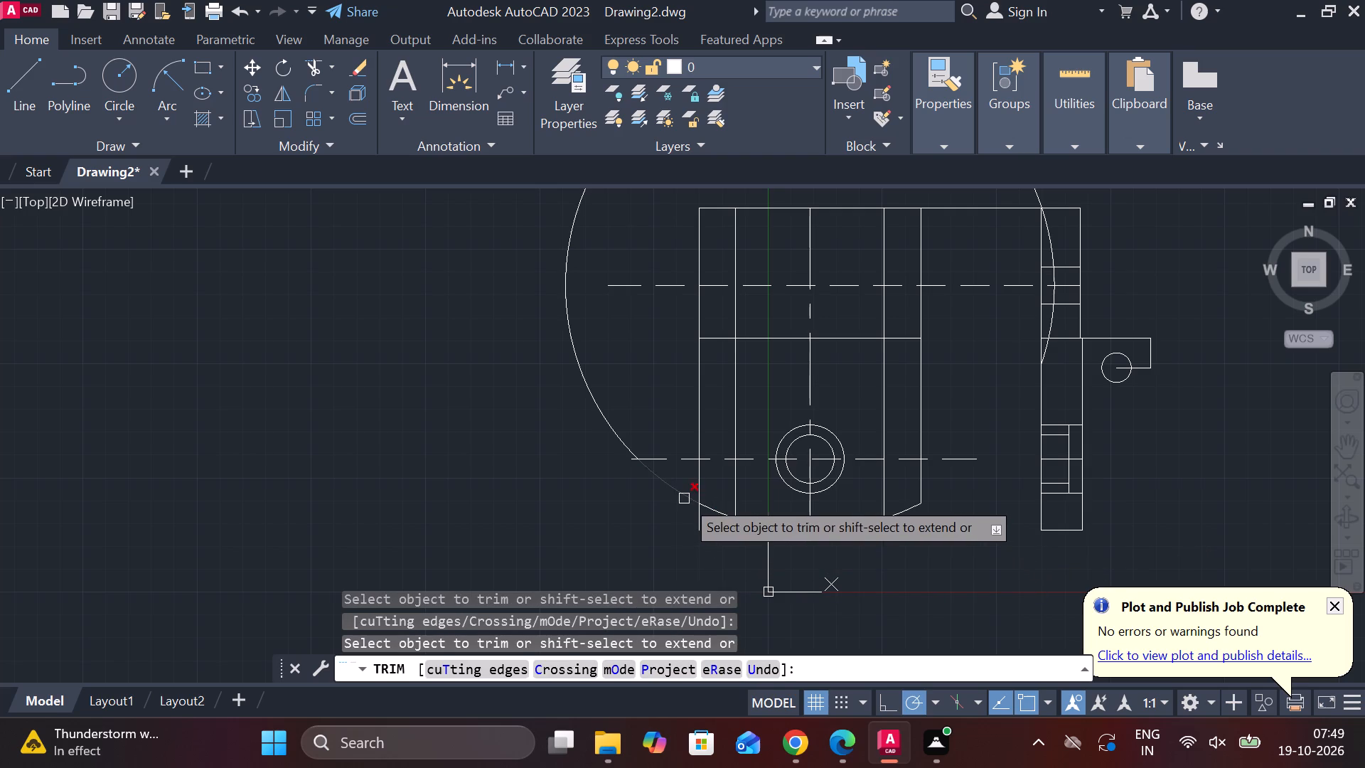
left_click(684, 498)
left_click(700, 524)
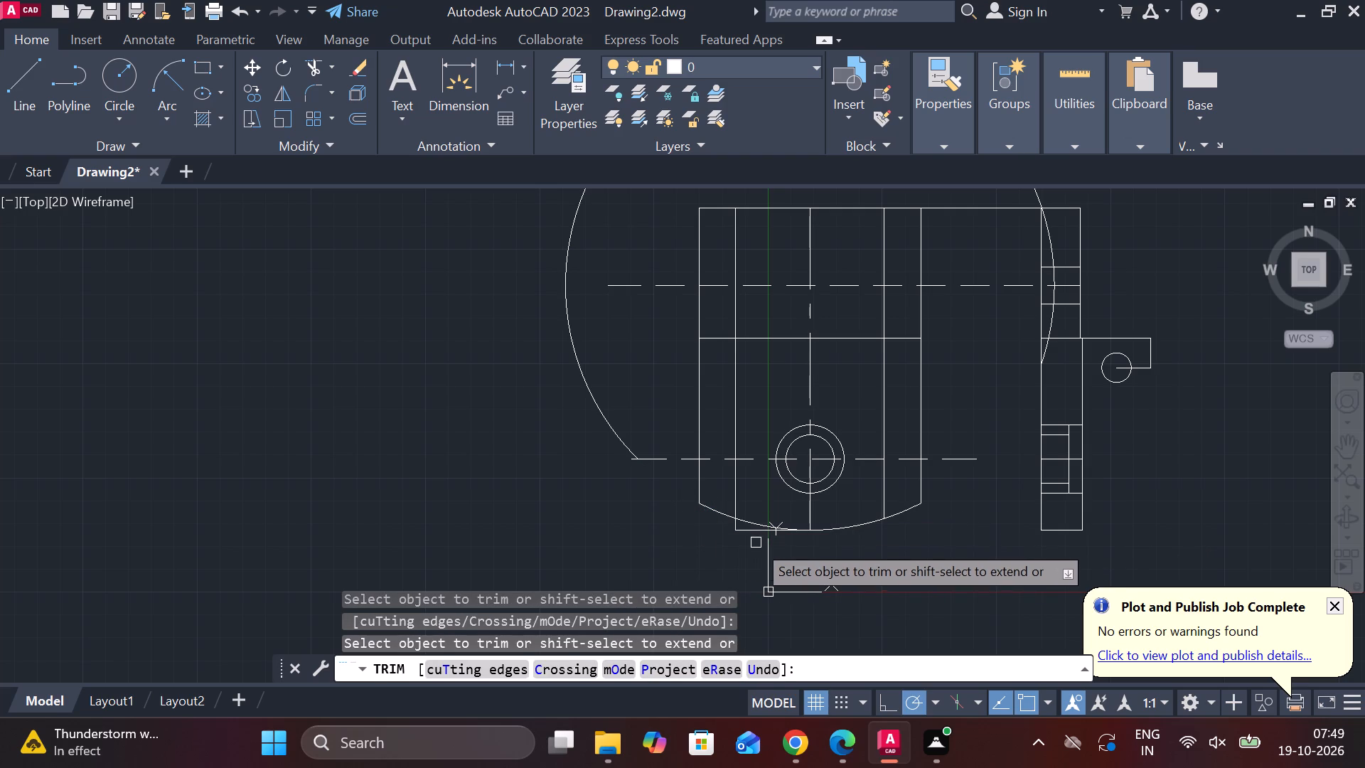
left_click(747, 534)
left_click(737, 532)
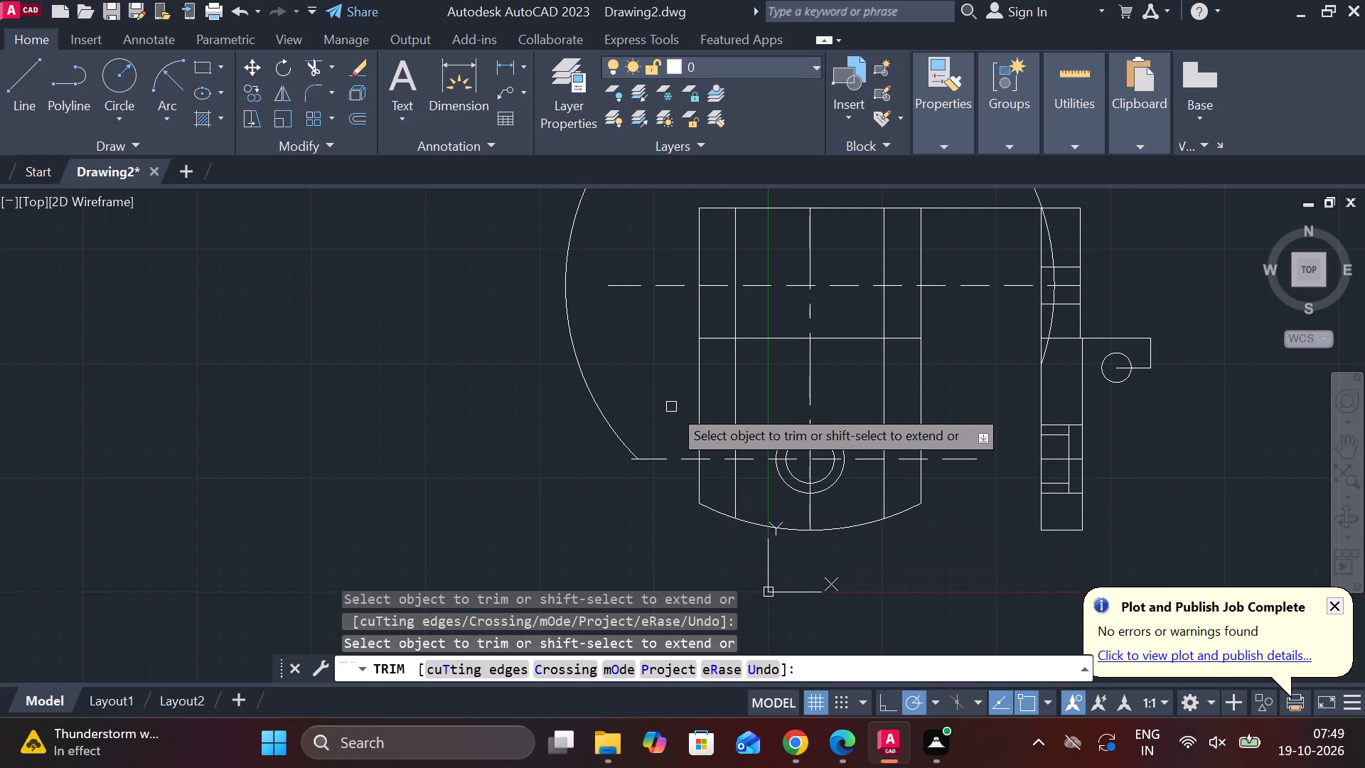
key("Escape")
Erase the leftover part of the radius 107 circle outside the front view.
left_click(608, 403)
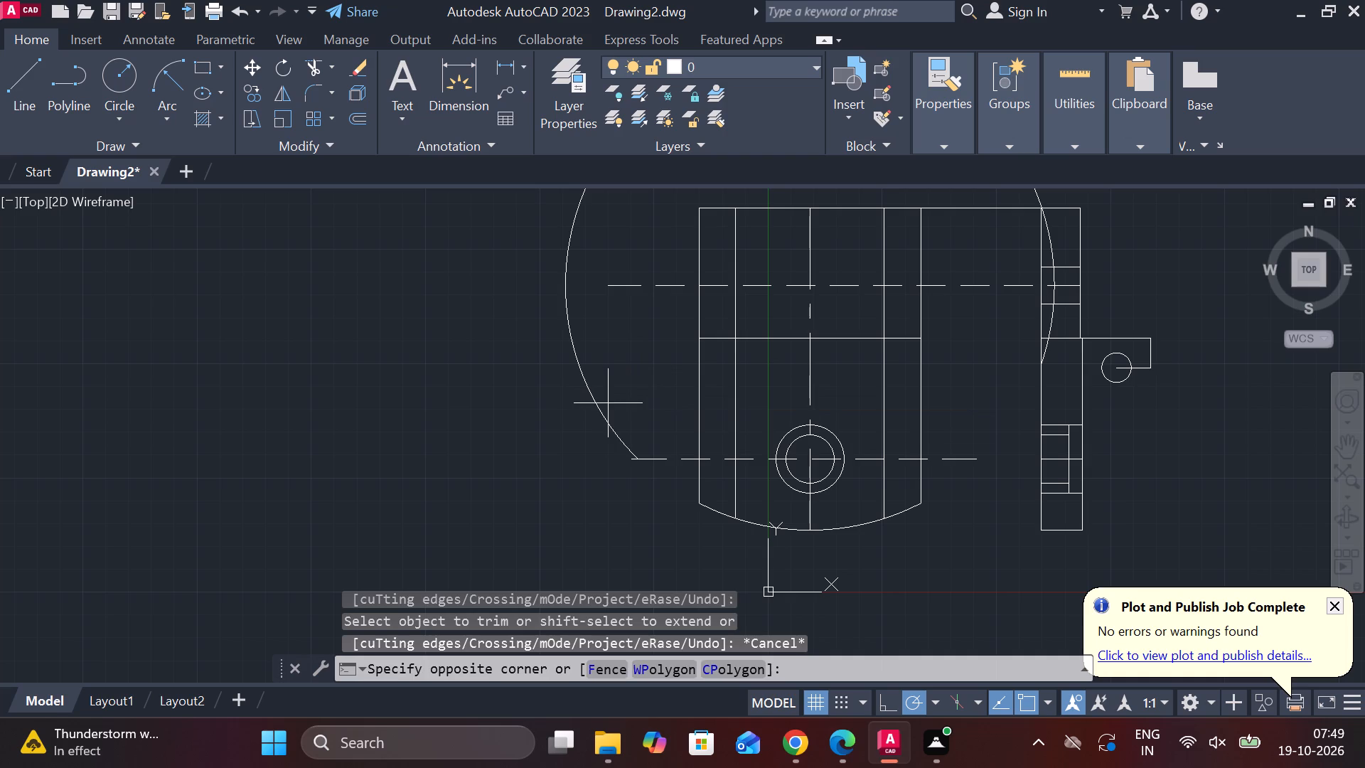
left_click(591, 420)
type("E")
key("space")
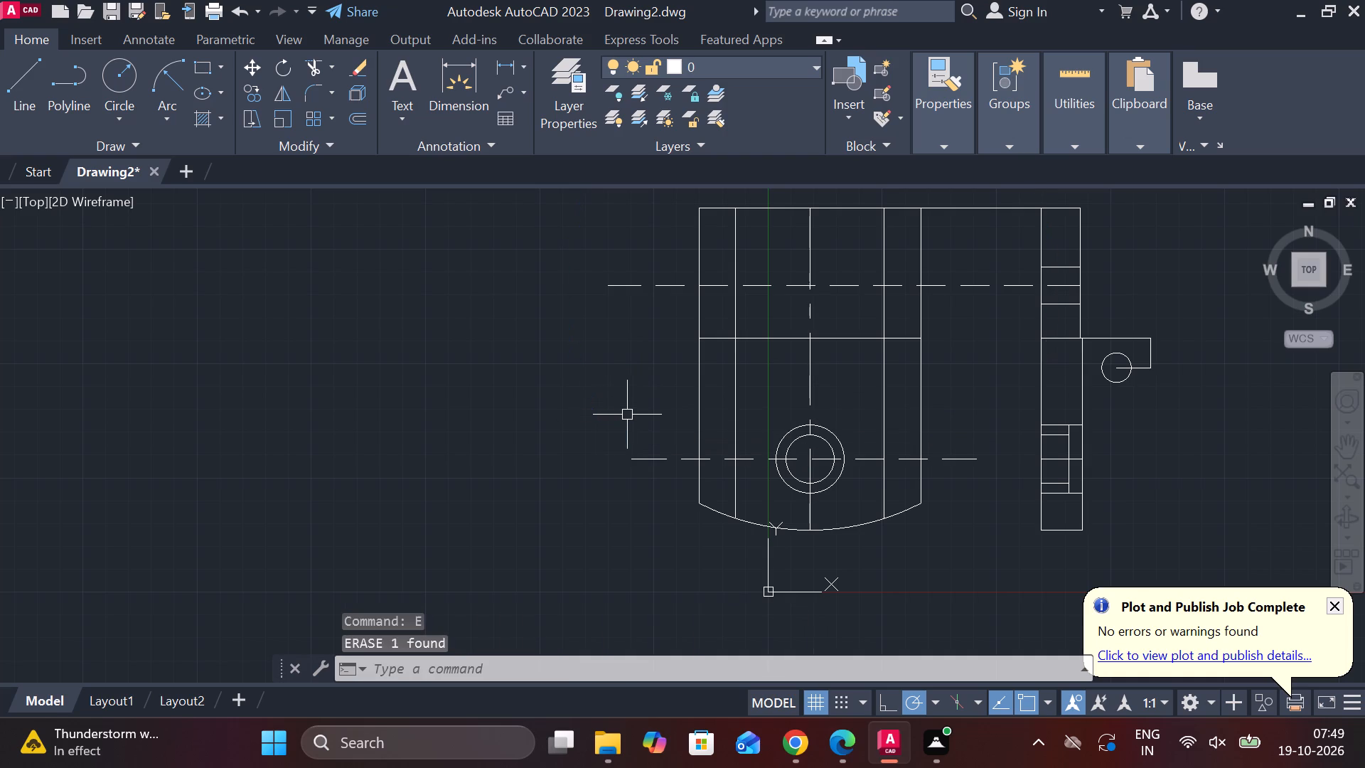
Draw a circle centred on the front view's concentric circles, reaching the top edge at the vertical centre line.
type("C")
key("space")
scroll(960, 460, "up", 1)
left_click(727, 457)
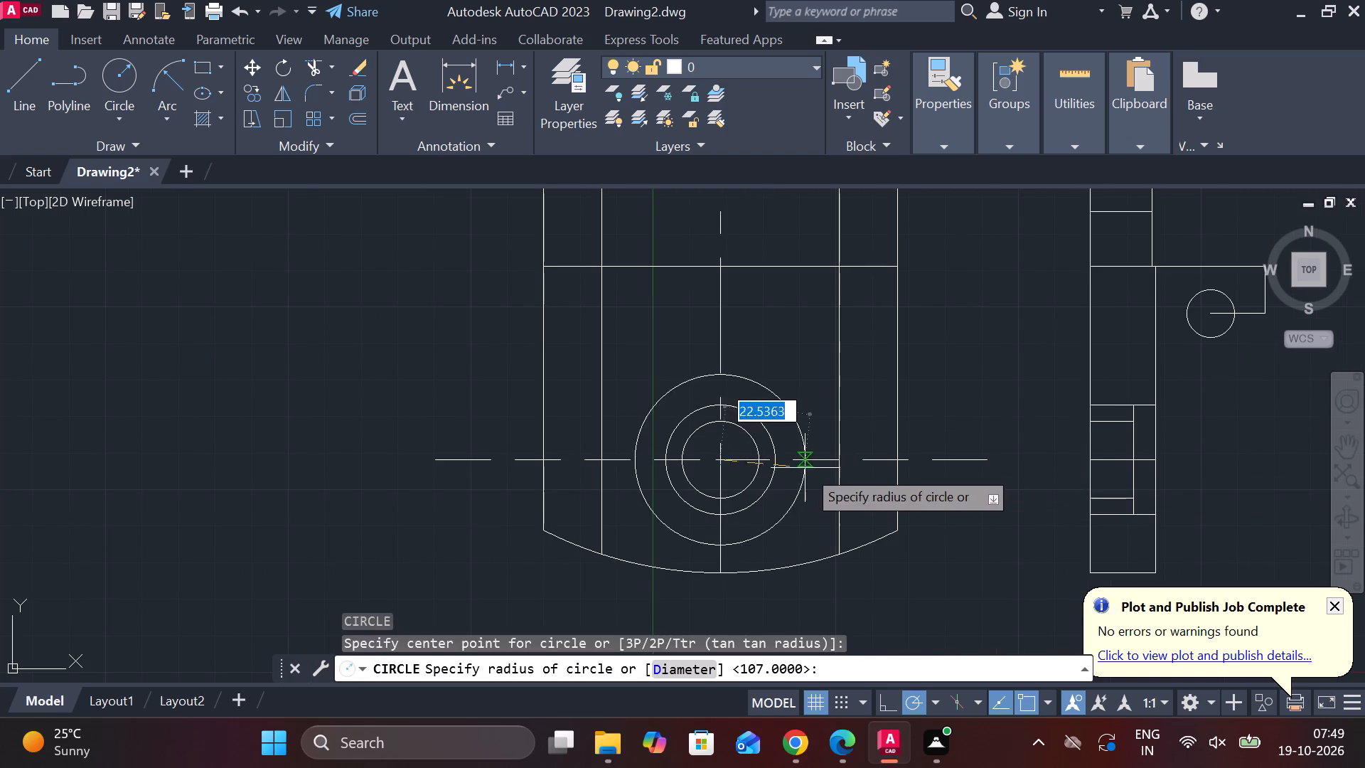
middle_click_drag(813, 302, 807, 507)
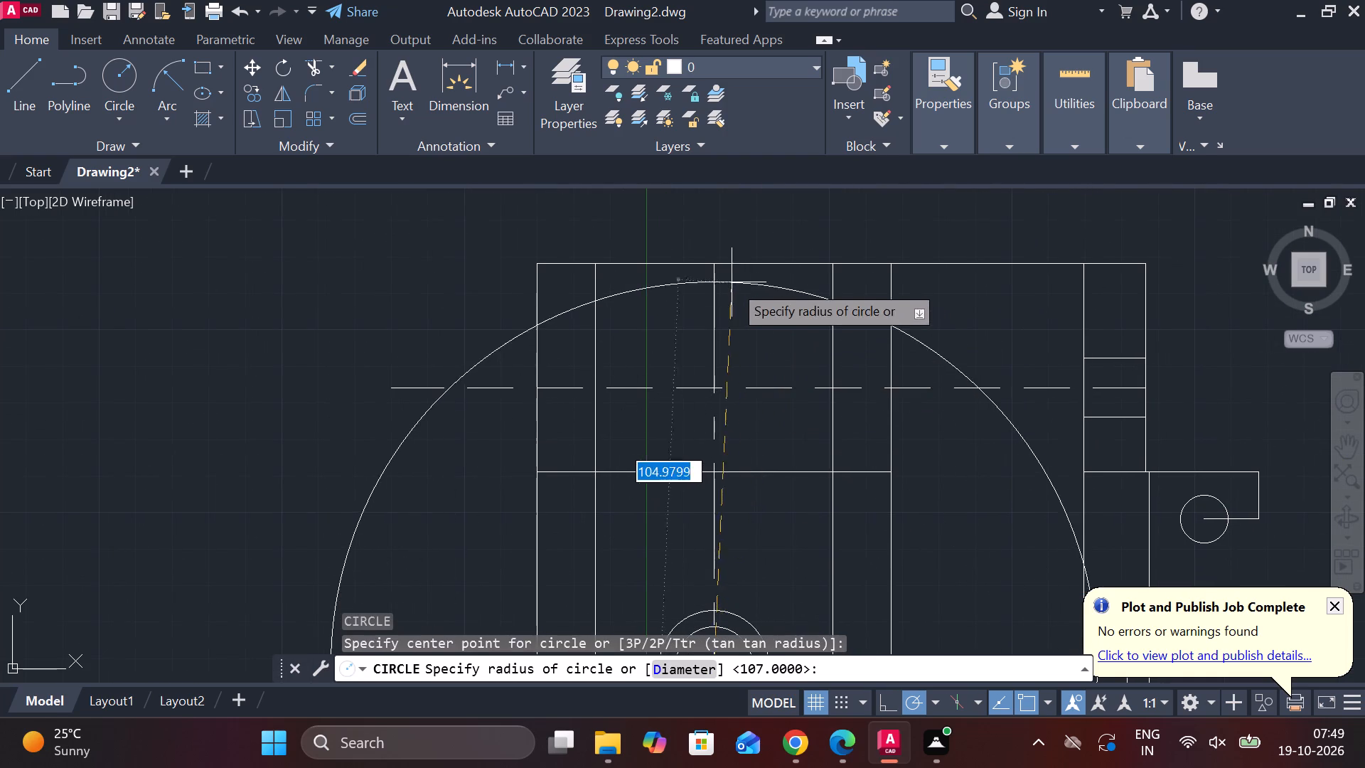
left_click(713, 265)
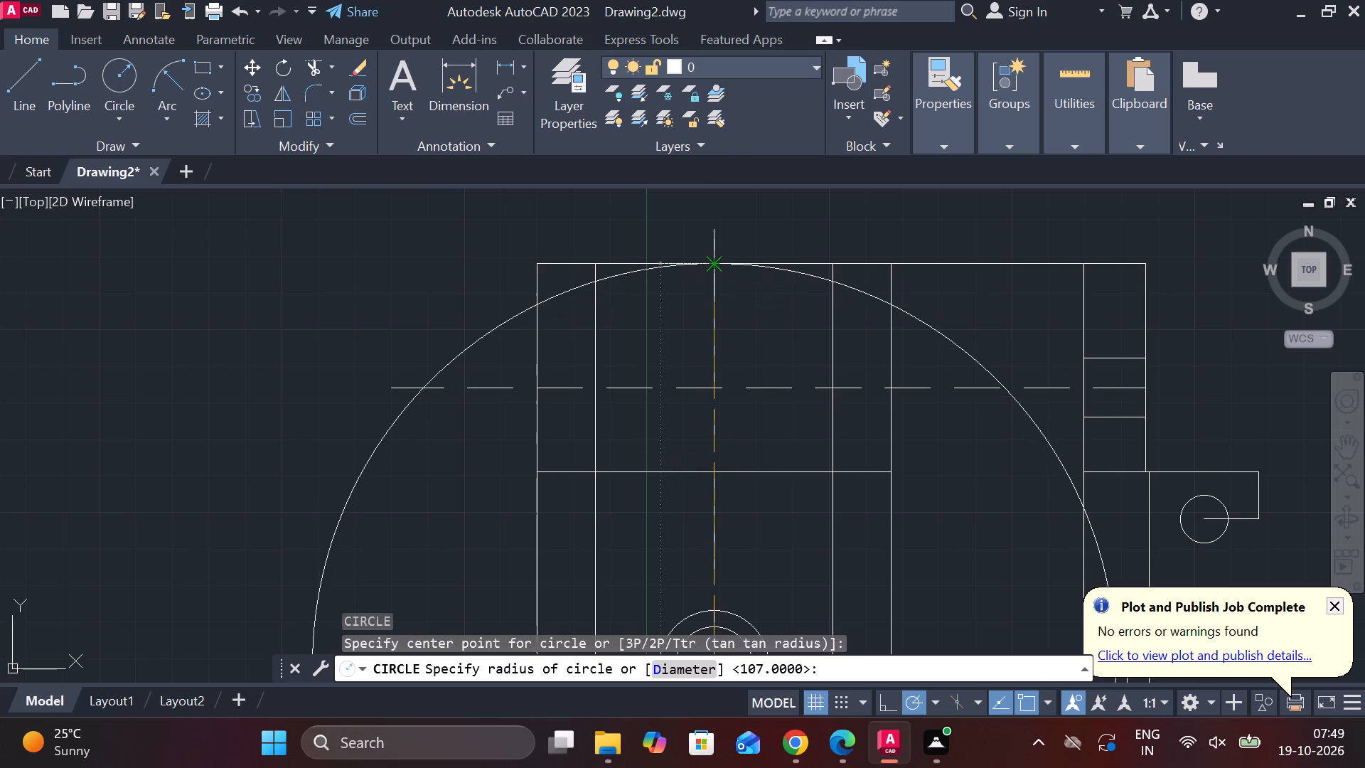
key("Escape")
Trim the large circle, front view's top edge and corners to leave an arched top, removing the line linking to the side view.
type("TR")
key("space")
left_click(920, 326)
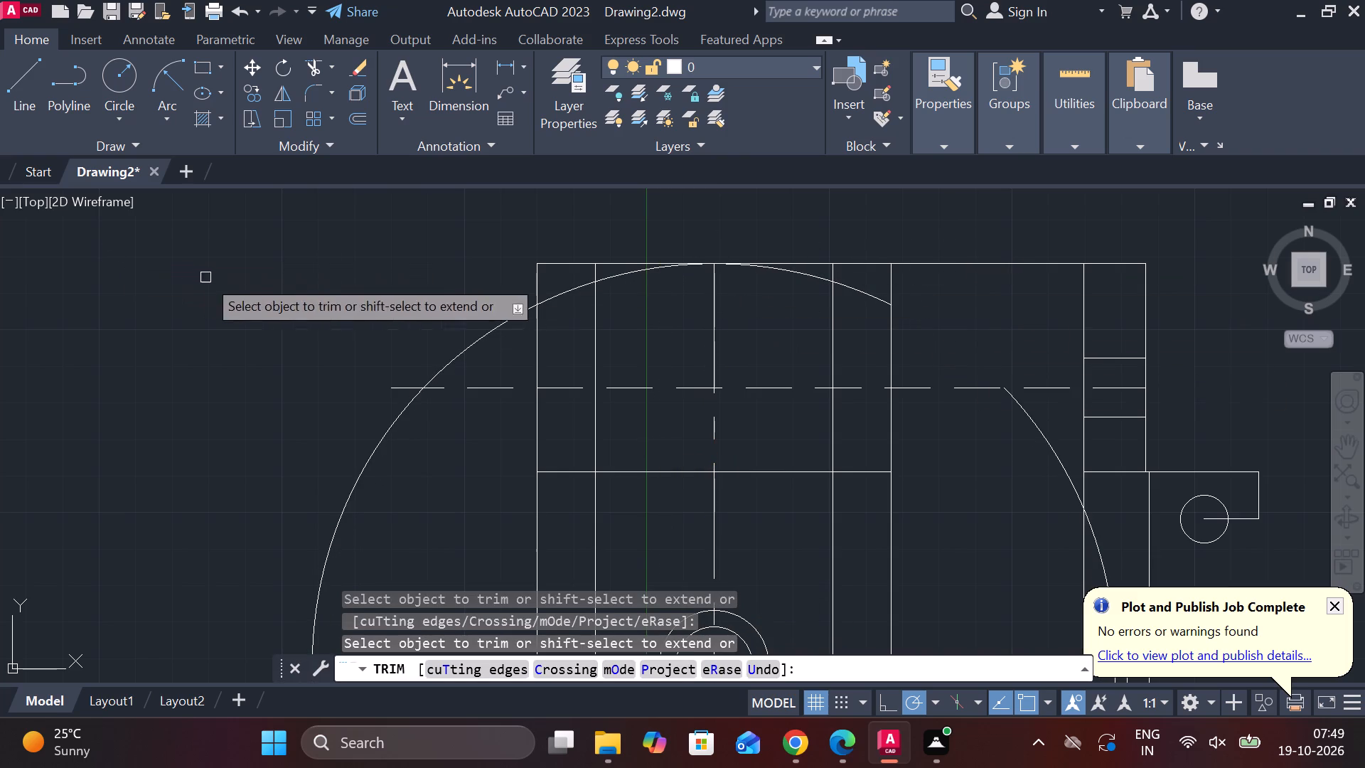
left_click(488, 324)
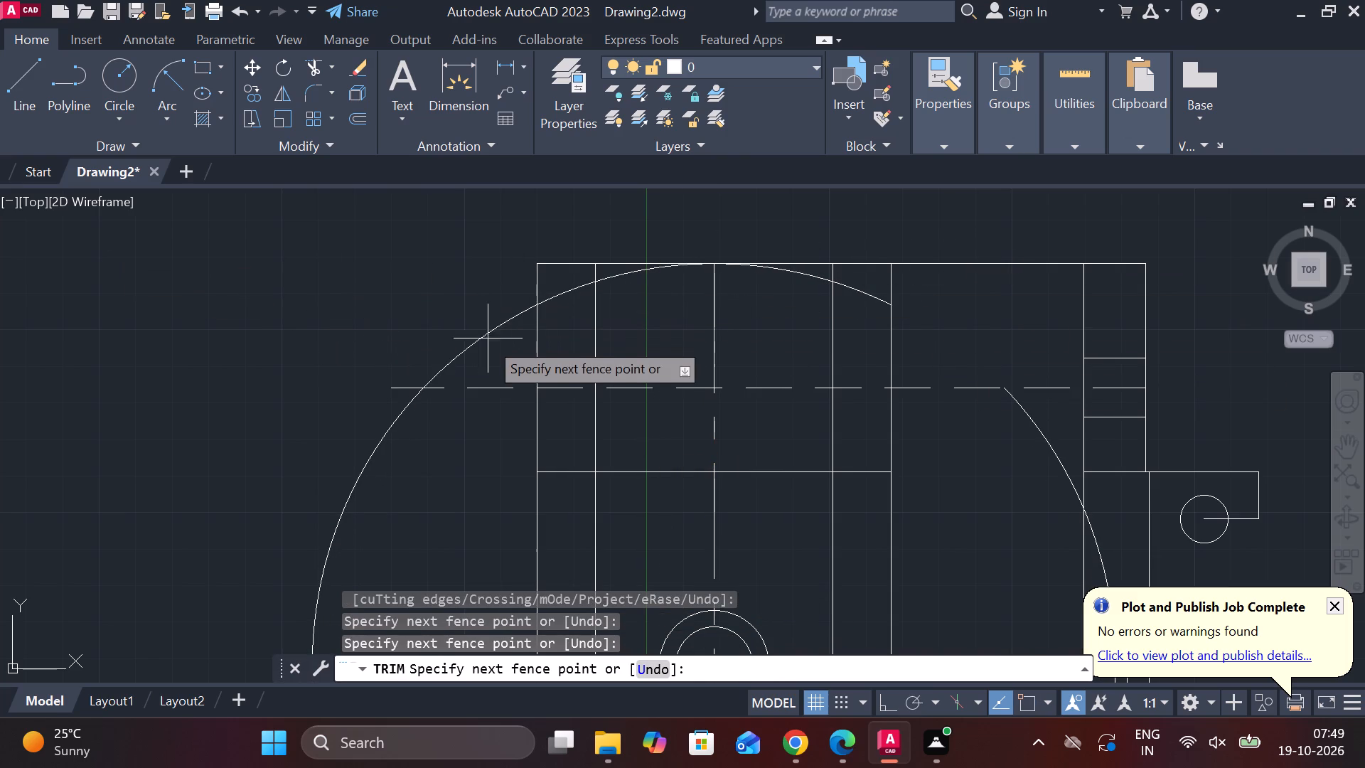
left_click(486, 350)
left_click(534, 272)
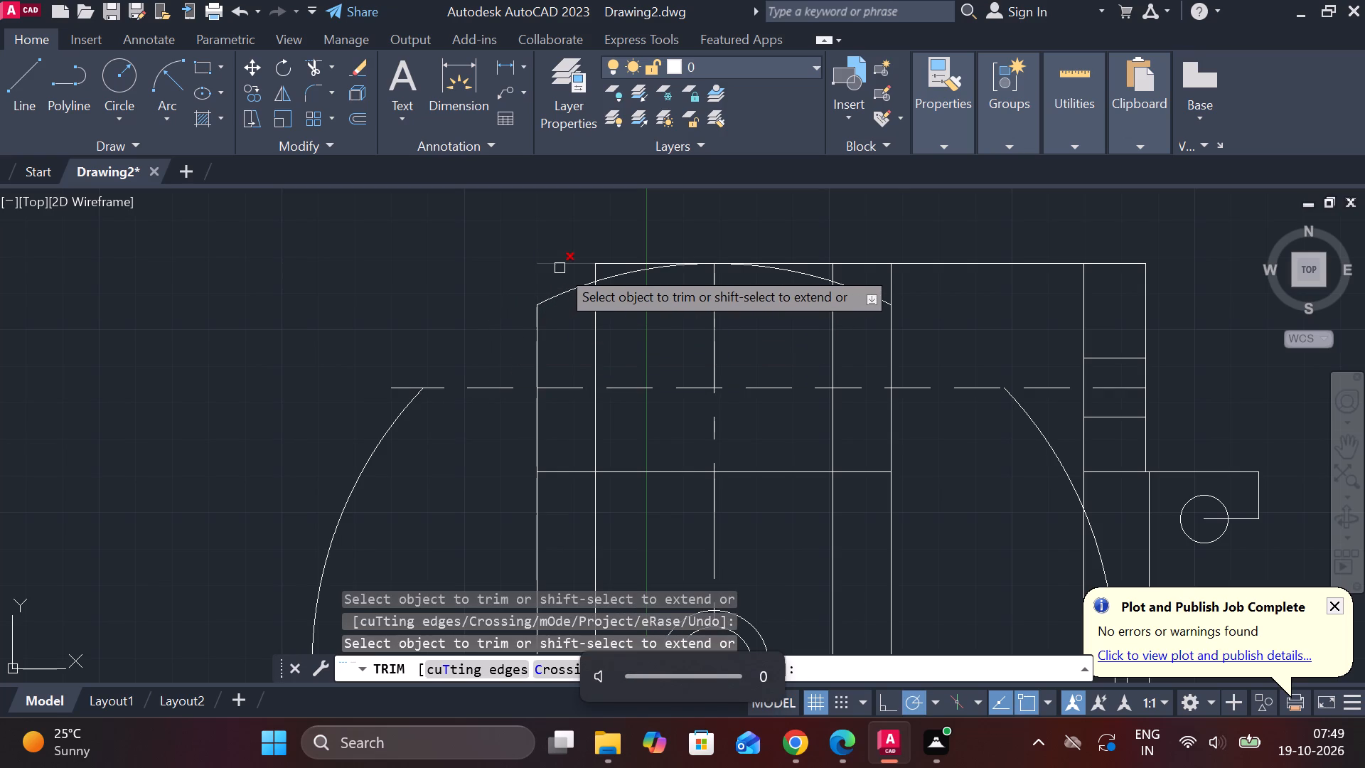
left_click(560, 268)
left_click(600, 268)
left_click(592, 266)
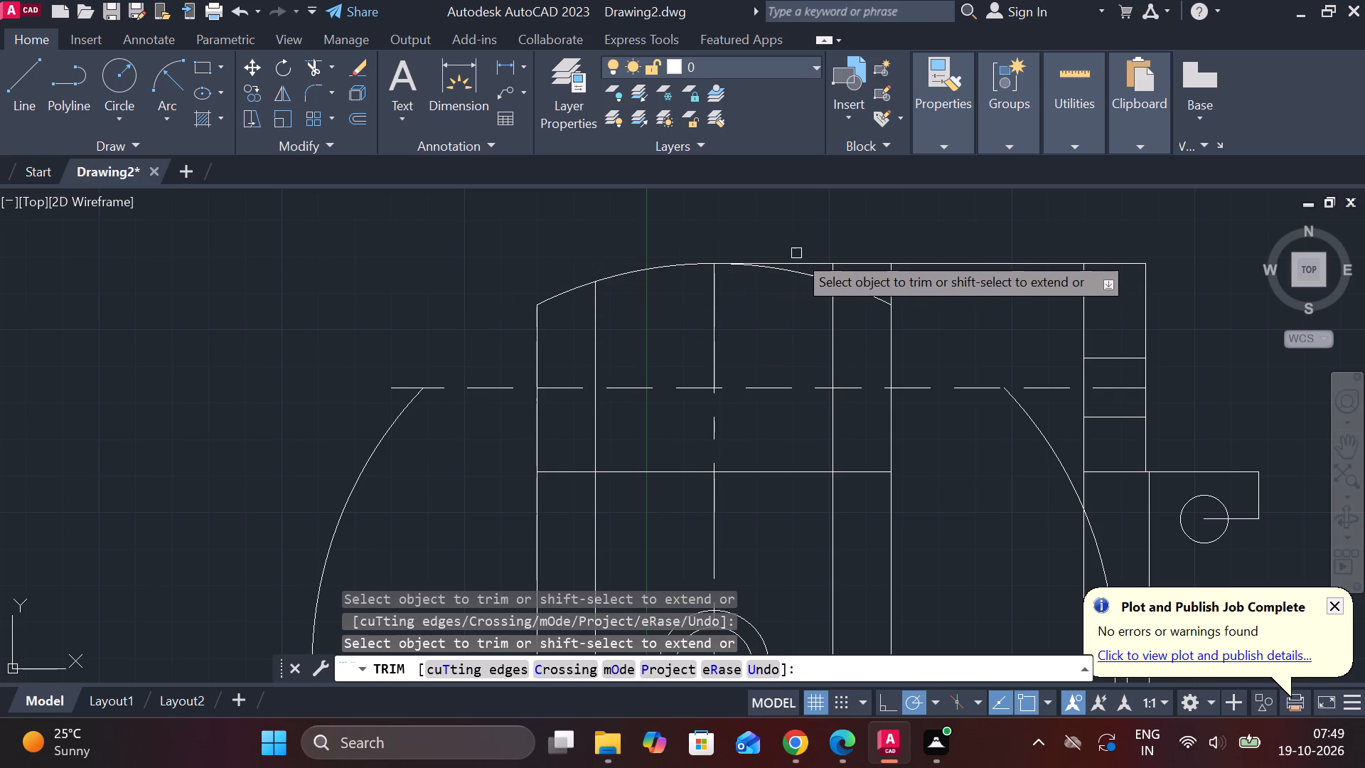
left_click(900, 265)
left_click(829, 259)
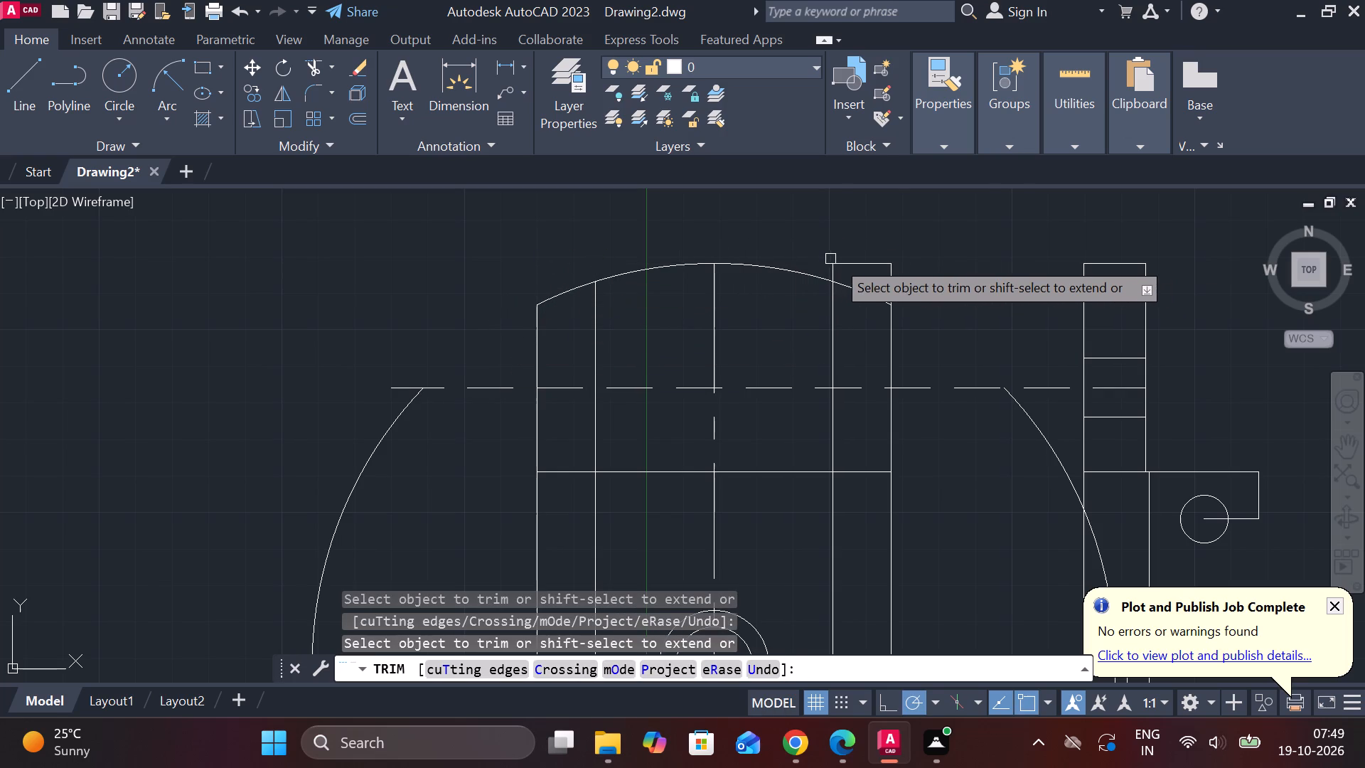
left_click(848, 260)
left_click(837, 266)
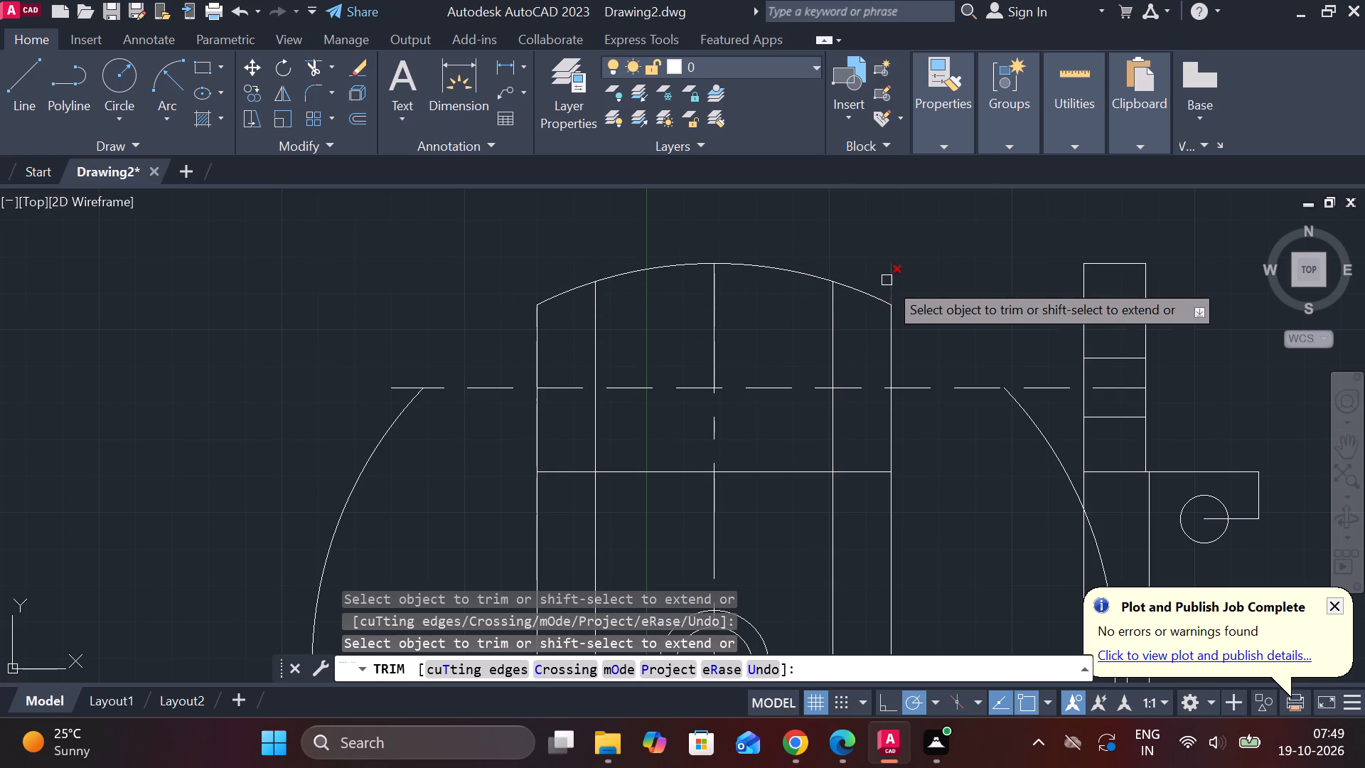
left_click(887, 281)
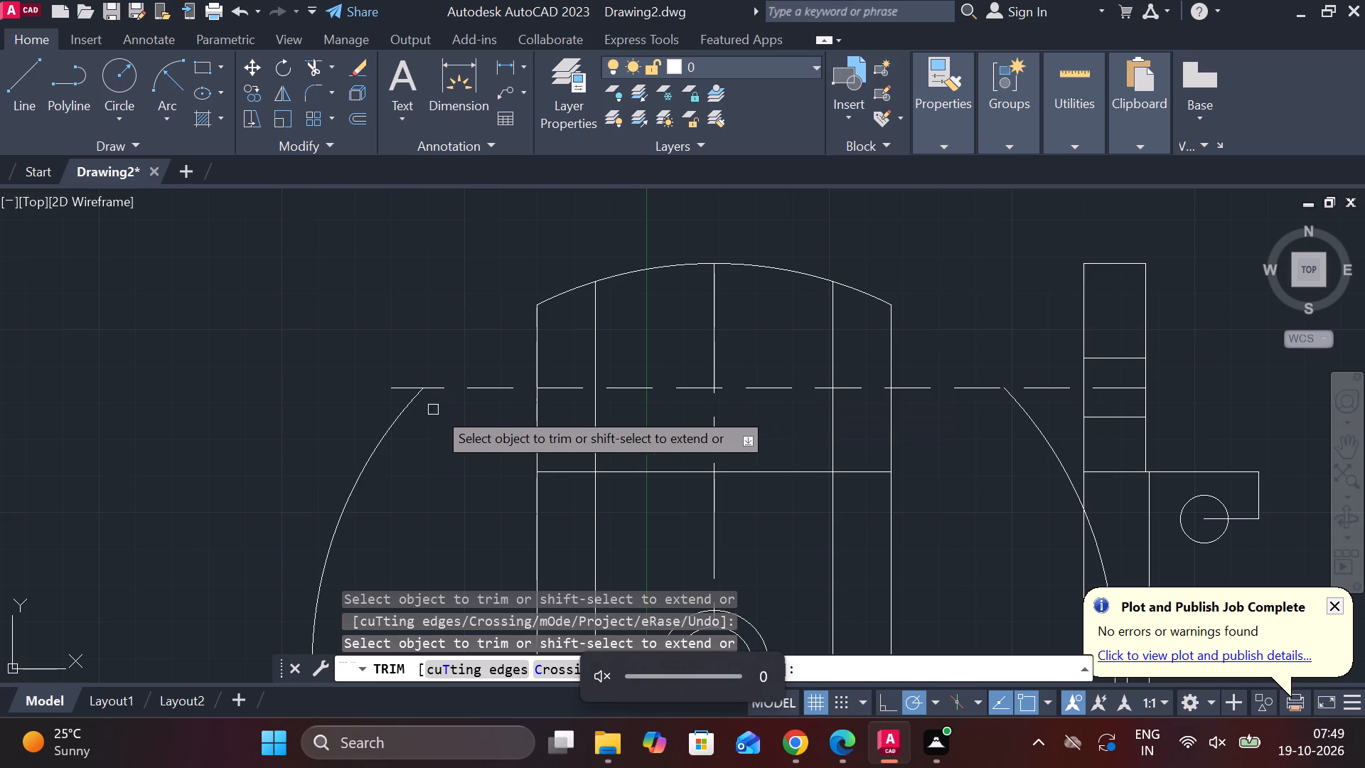
key("Escape")
Erase the leftover part of the large circle outside the front view's arched top.
left_click(392, 431)
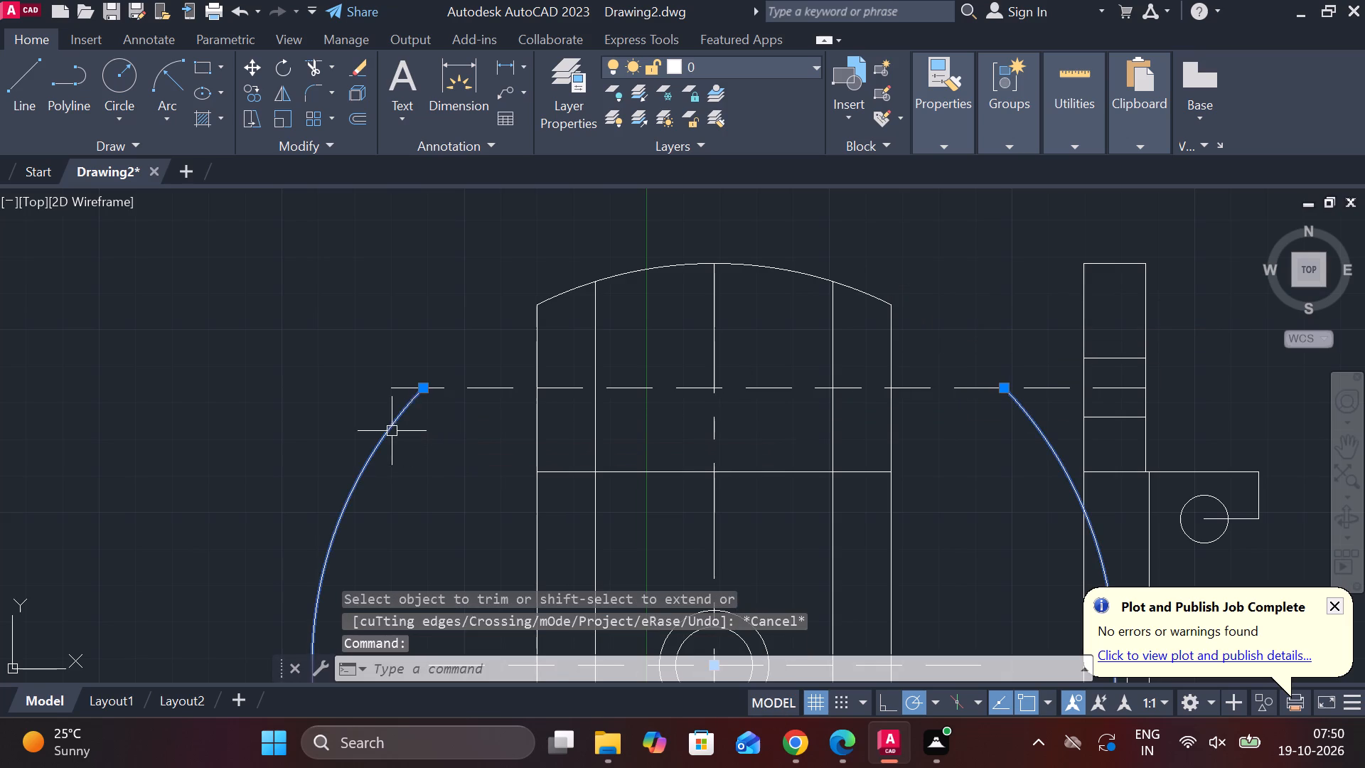
type("E")
key("space")
Trim the front view's two inner vertical lines above the horizontal step line.
scroll(420, 442, "down", 2)
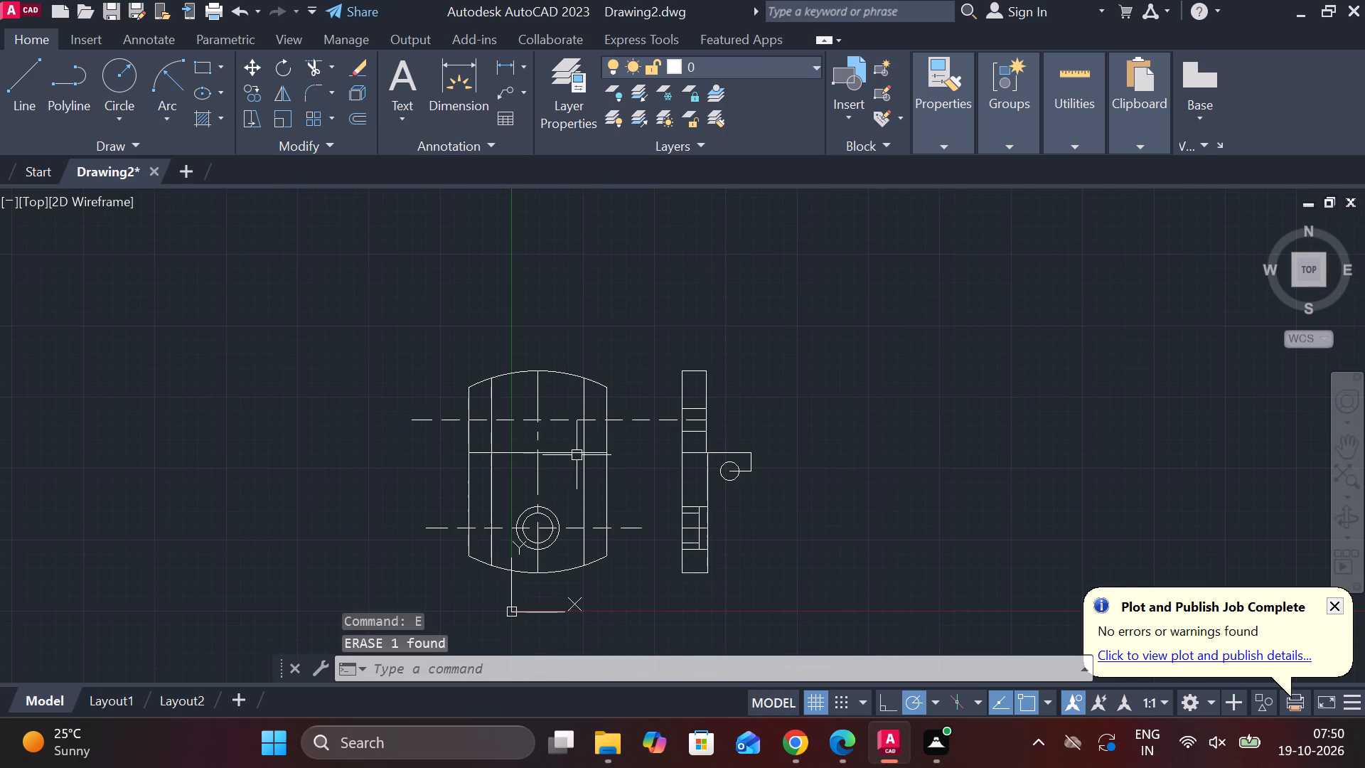
scroll(608, 502, "up", 2)
middle_click_drag(613, 504, 724, 437)
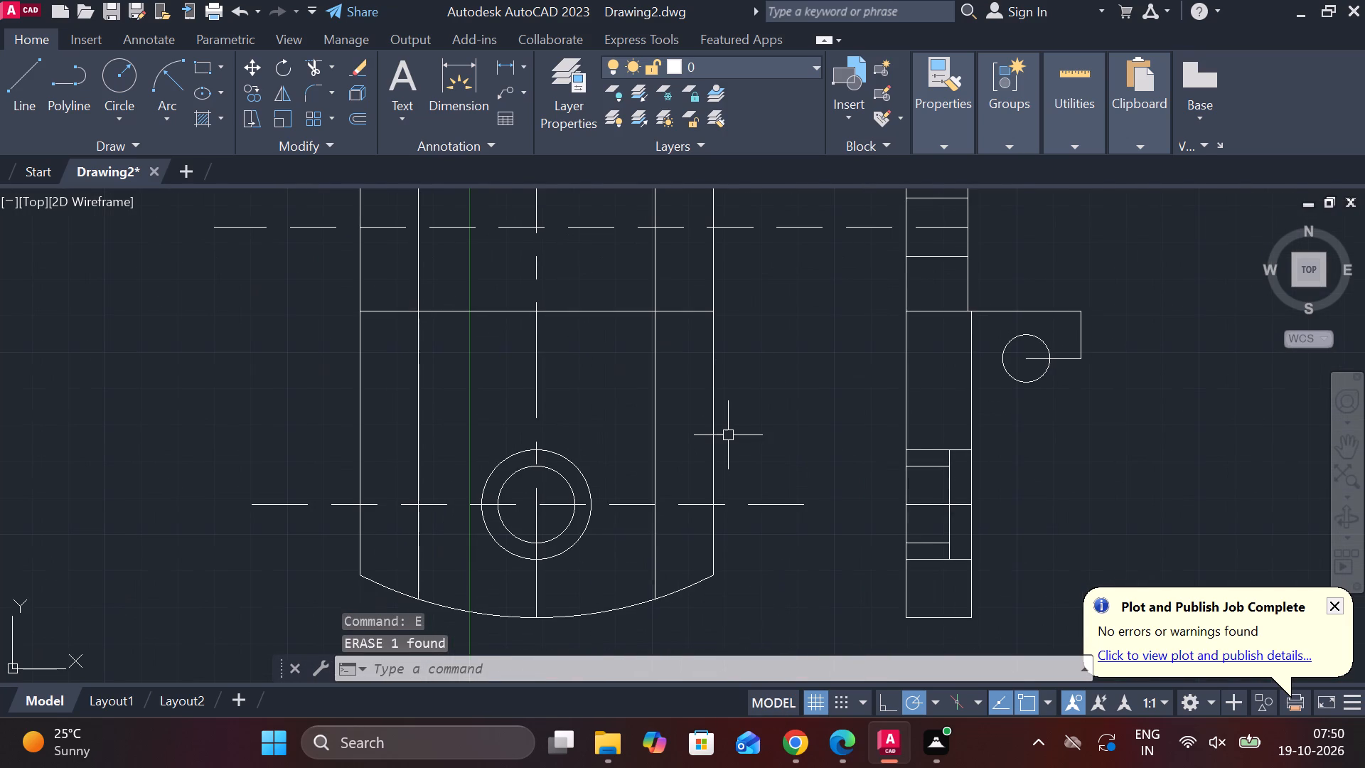
middle_click_drag(738, 427, 773, 540)
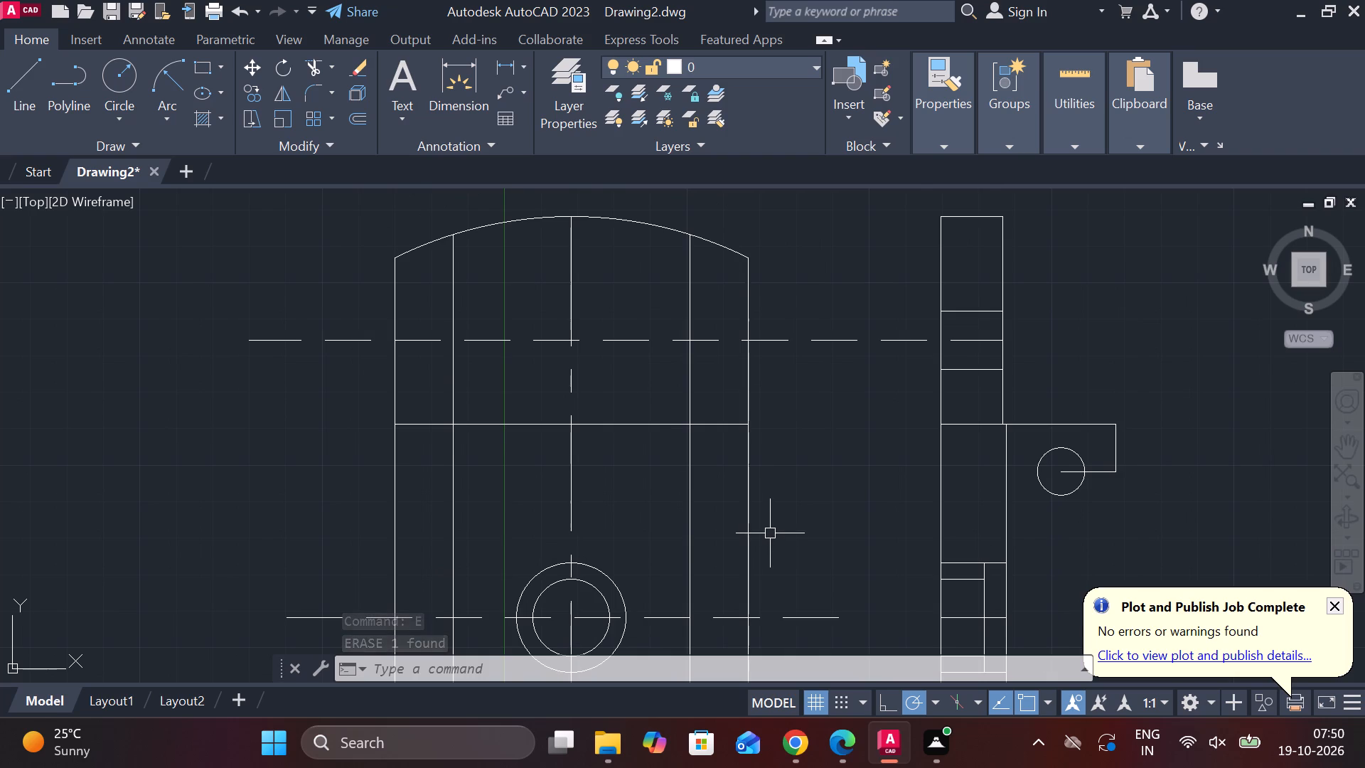
type("TR")
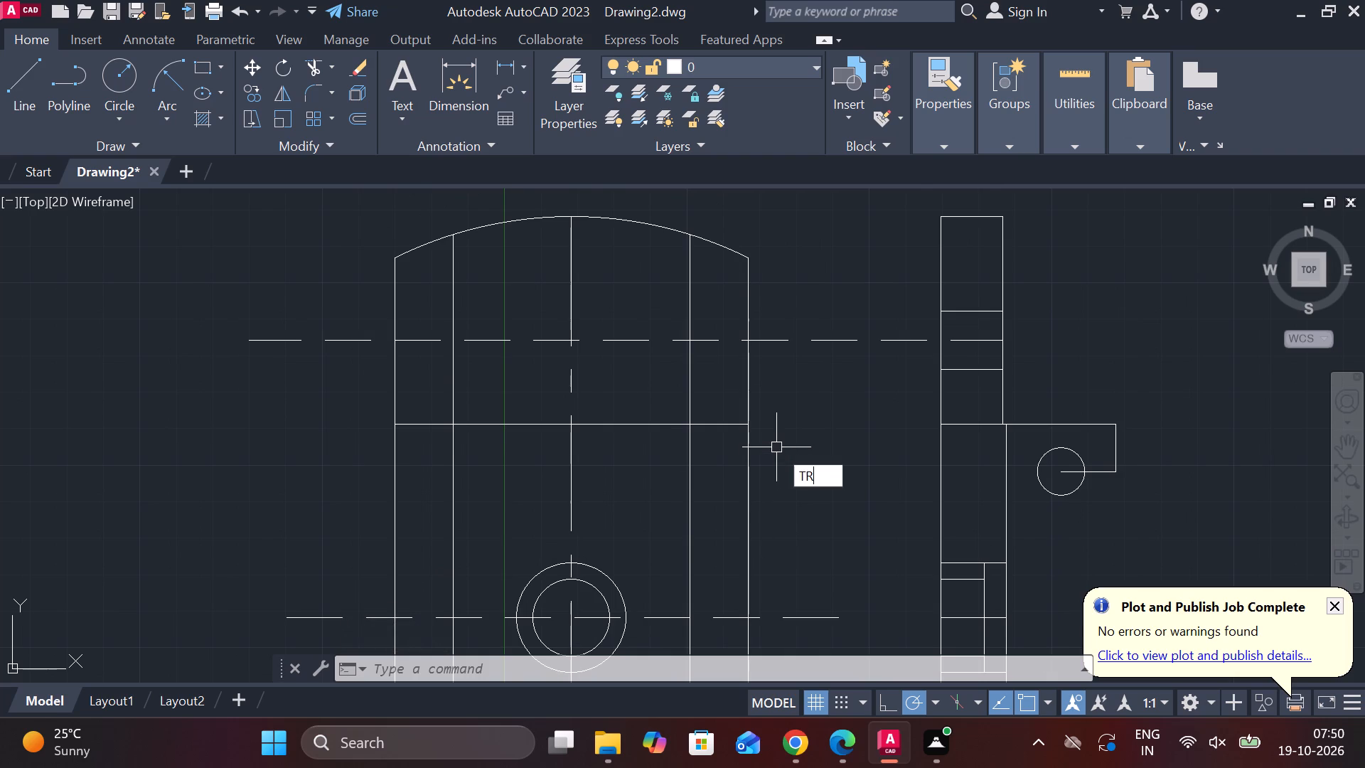
key("space")
left_click(691, 254)
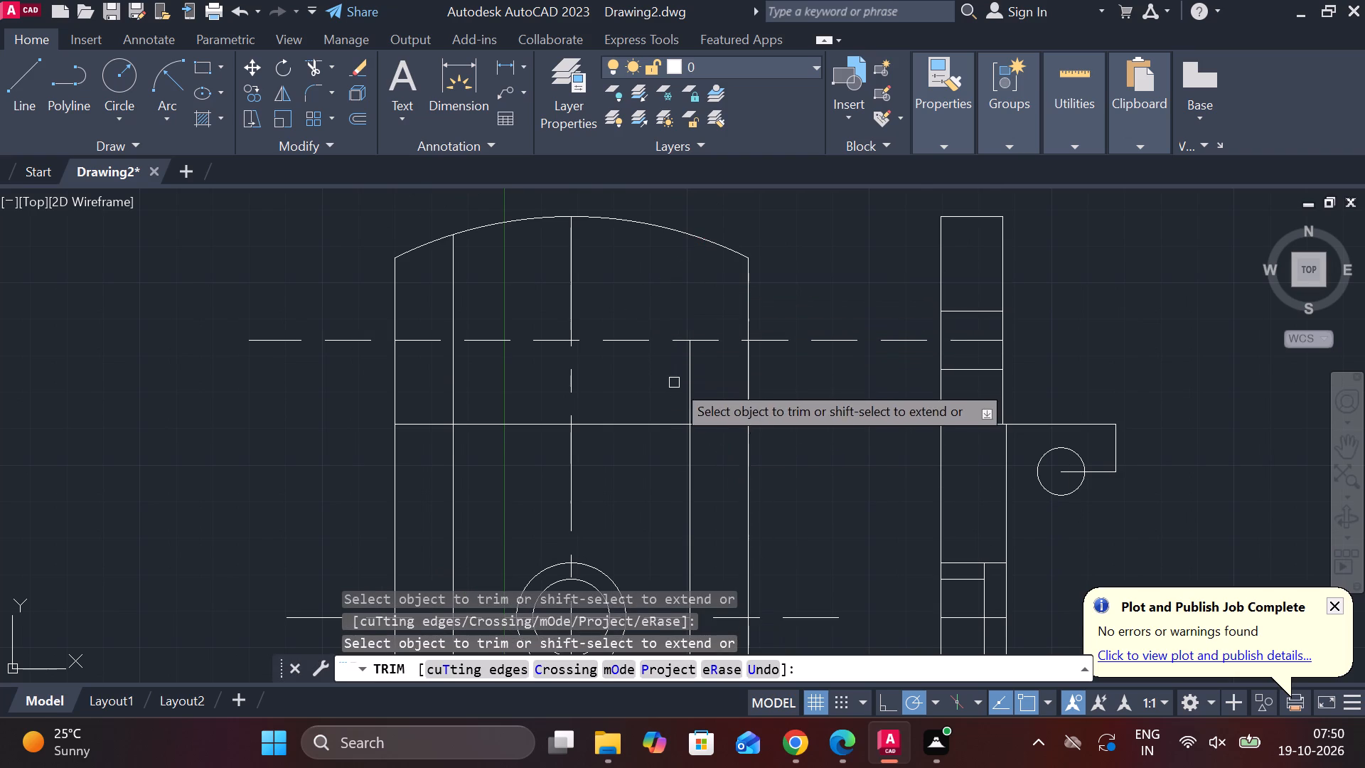
left_click(691, 372)
left_click(456, 265)
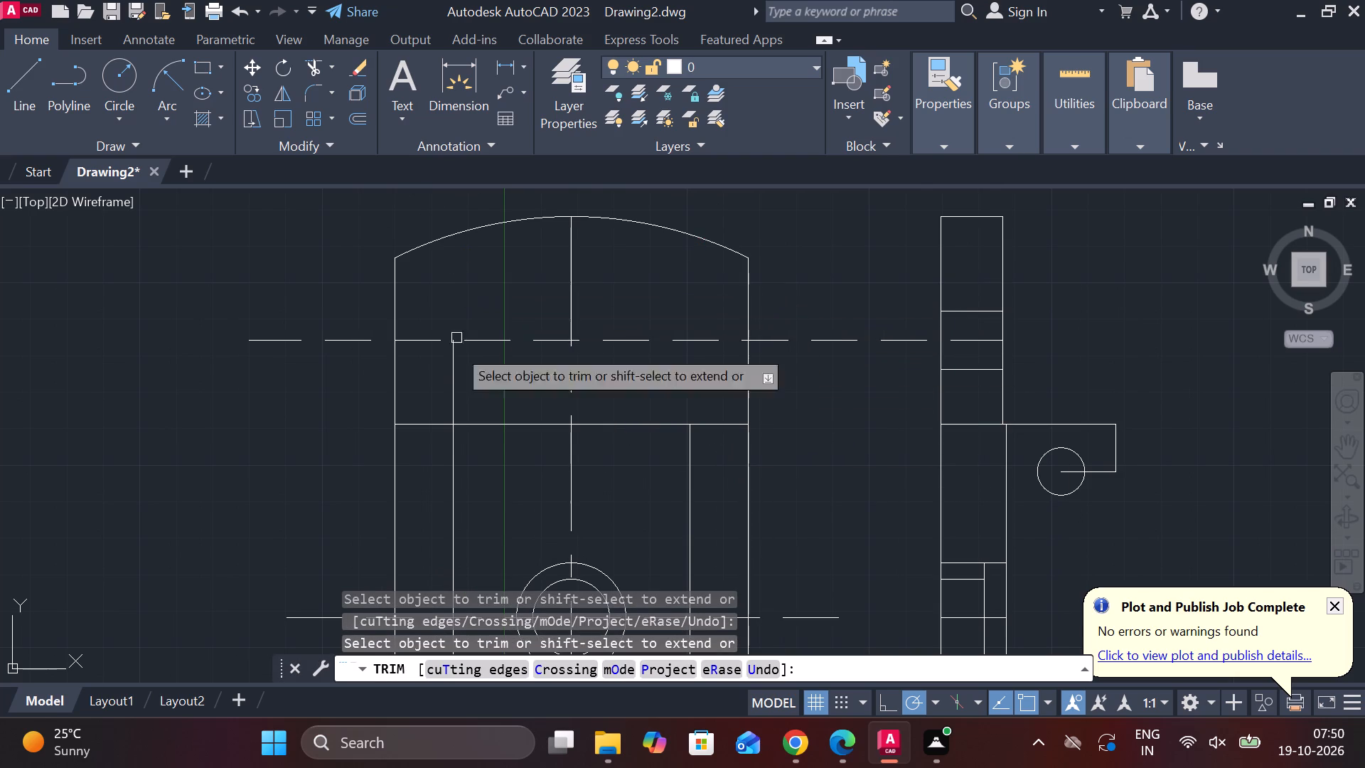
left_click(450, 387)
scroll(478, 387, "down", 1)
middle_click_drag(675, 517, 701, 477)
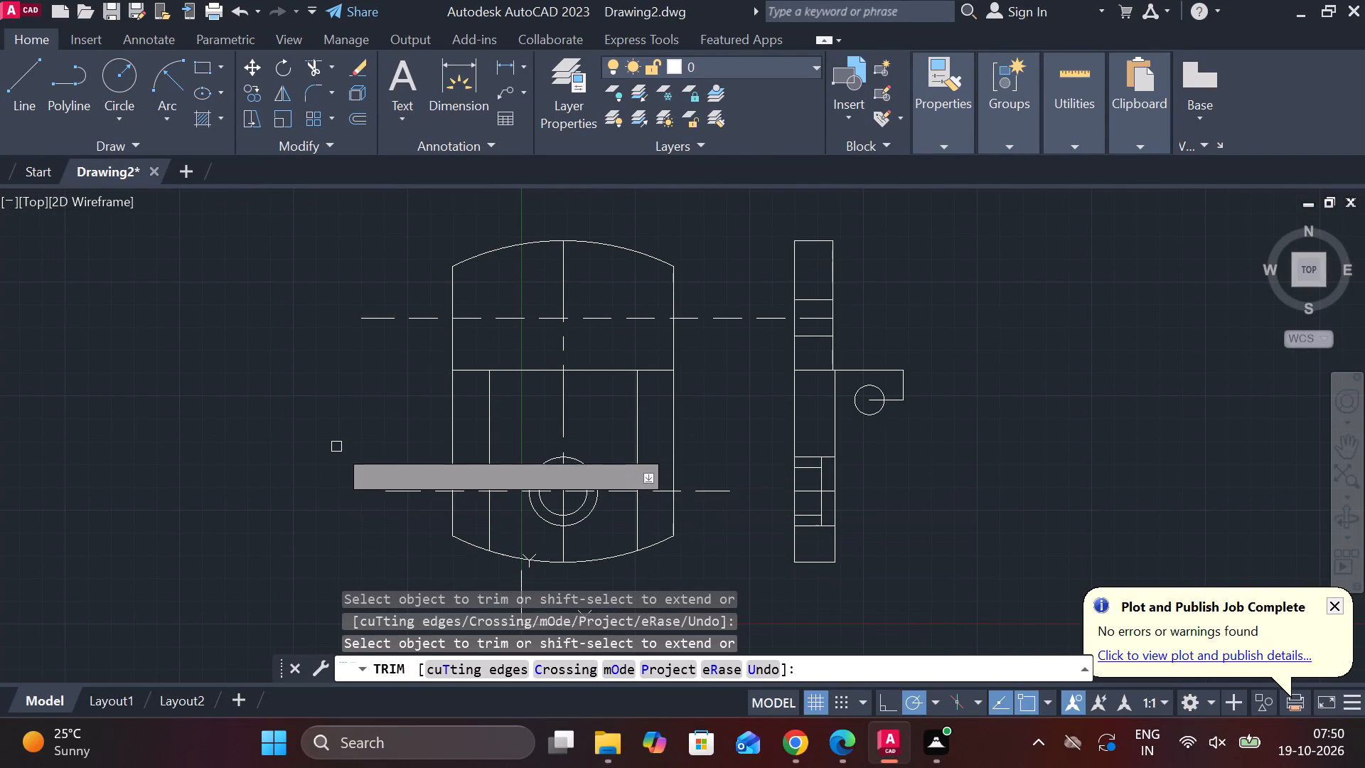
key("Escape")
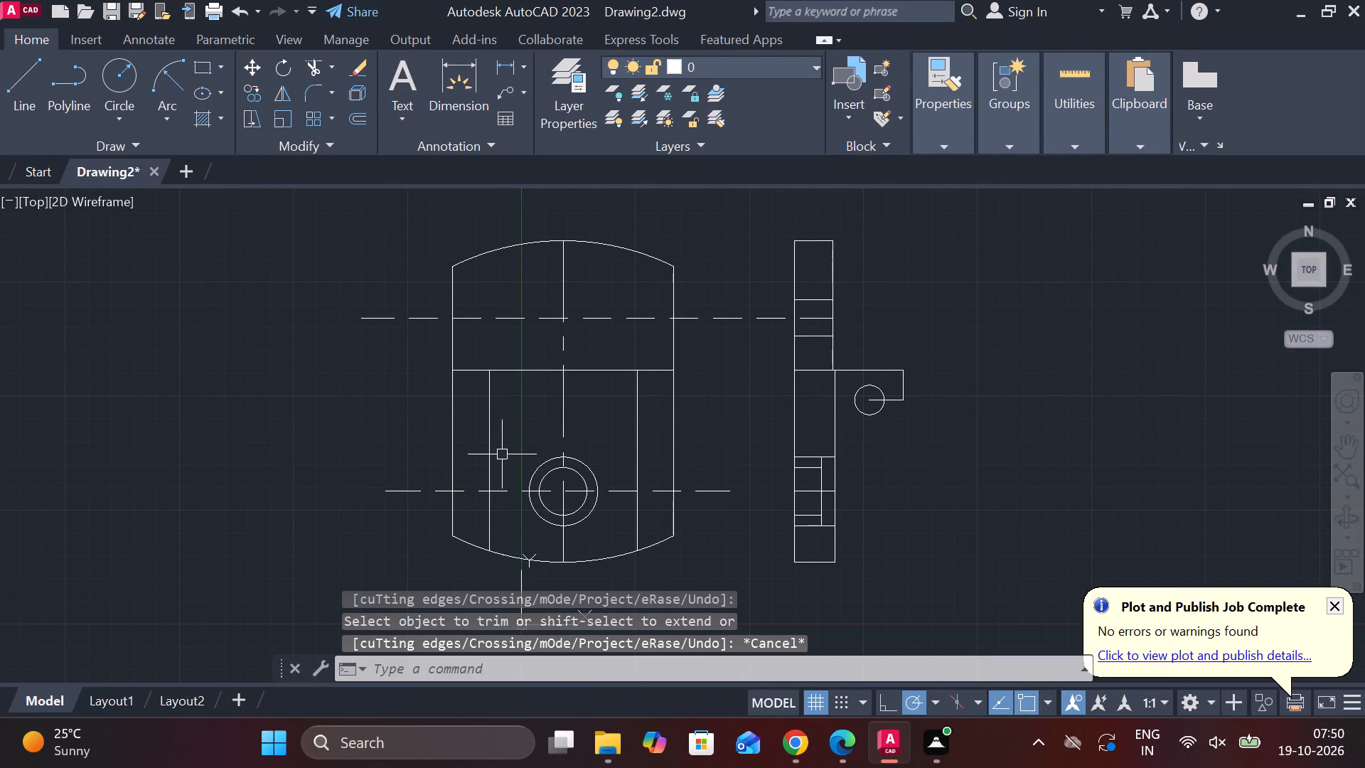
Draw a horizontal line from the top of the side view's small circle across the front view, past its far outer edge.
scroll(659, 380, "up", 1)
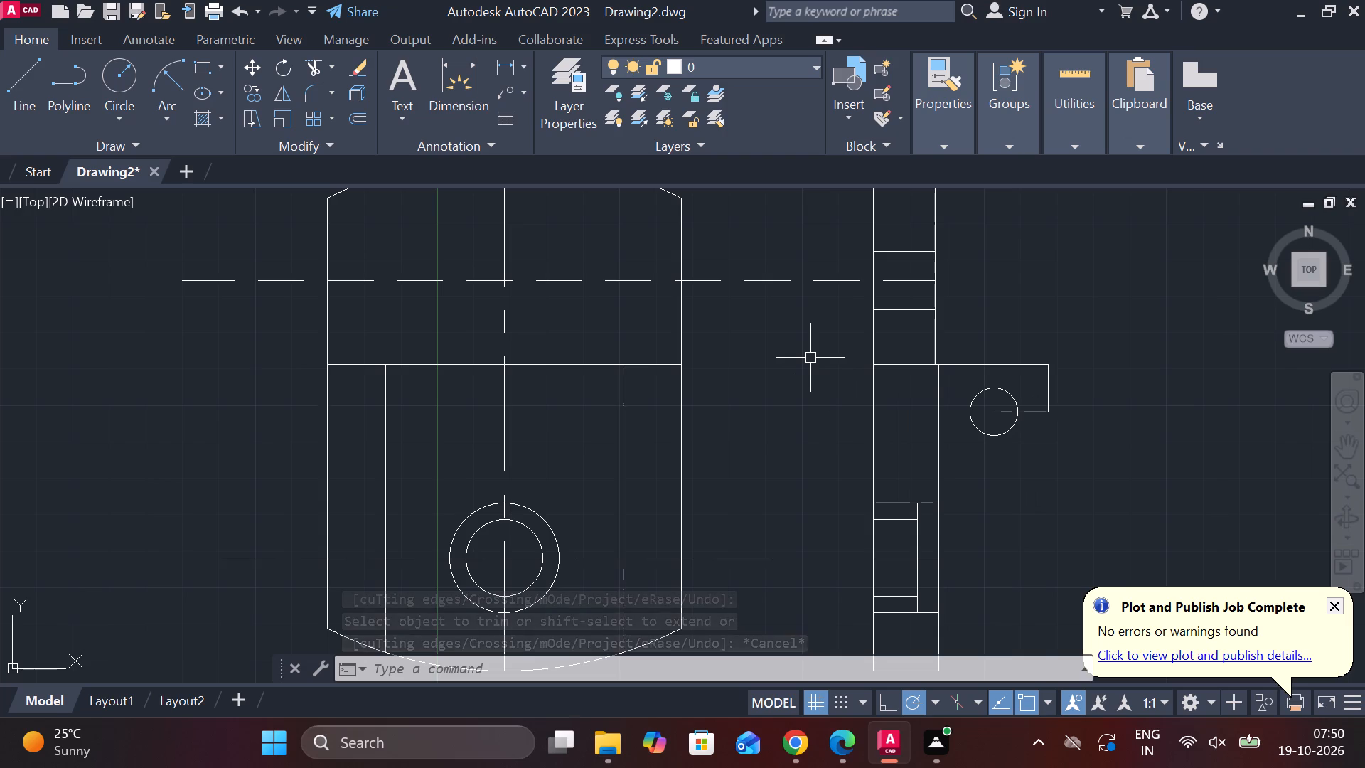
key("l")
key("Return")
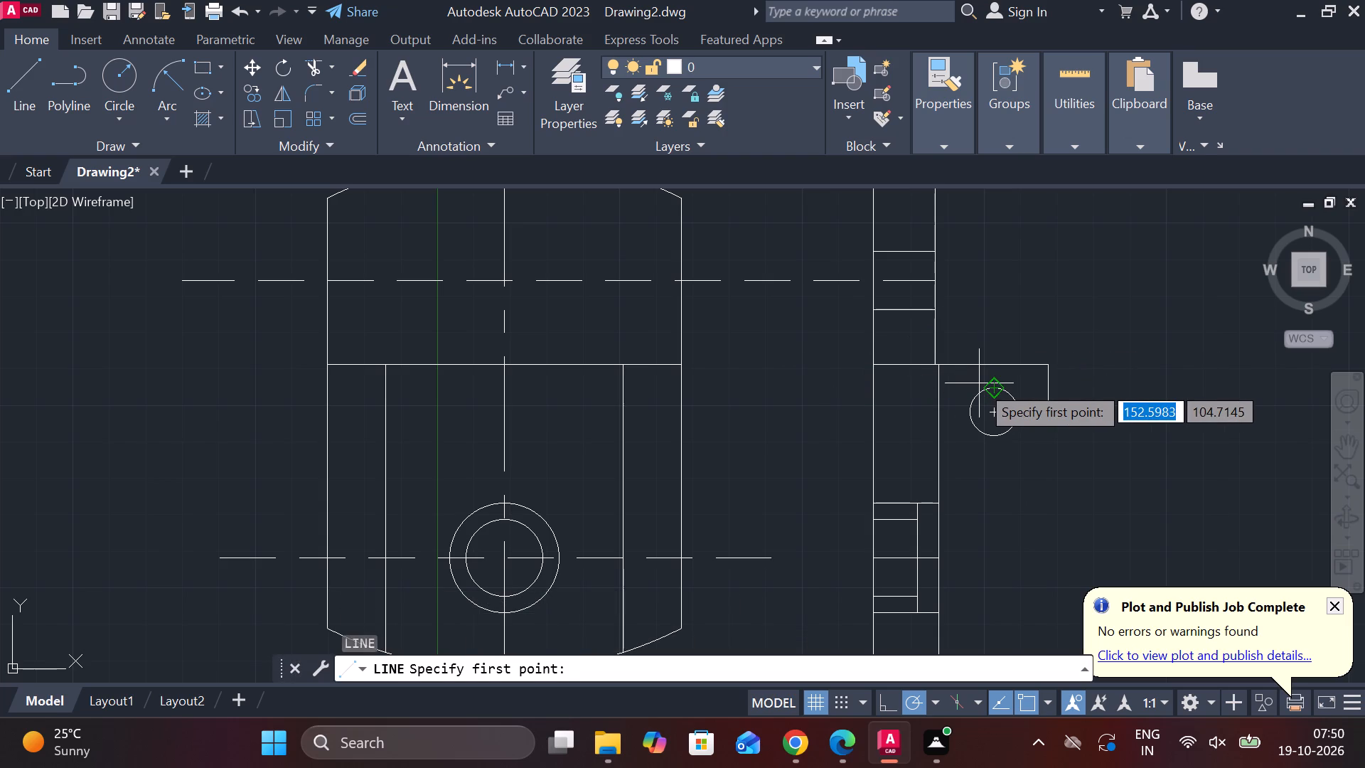
left_click(989, 385)
middle_click_drag(457, 379, 747, 388)
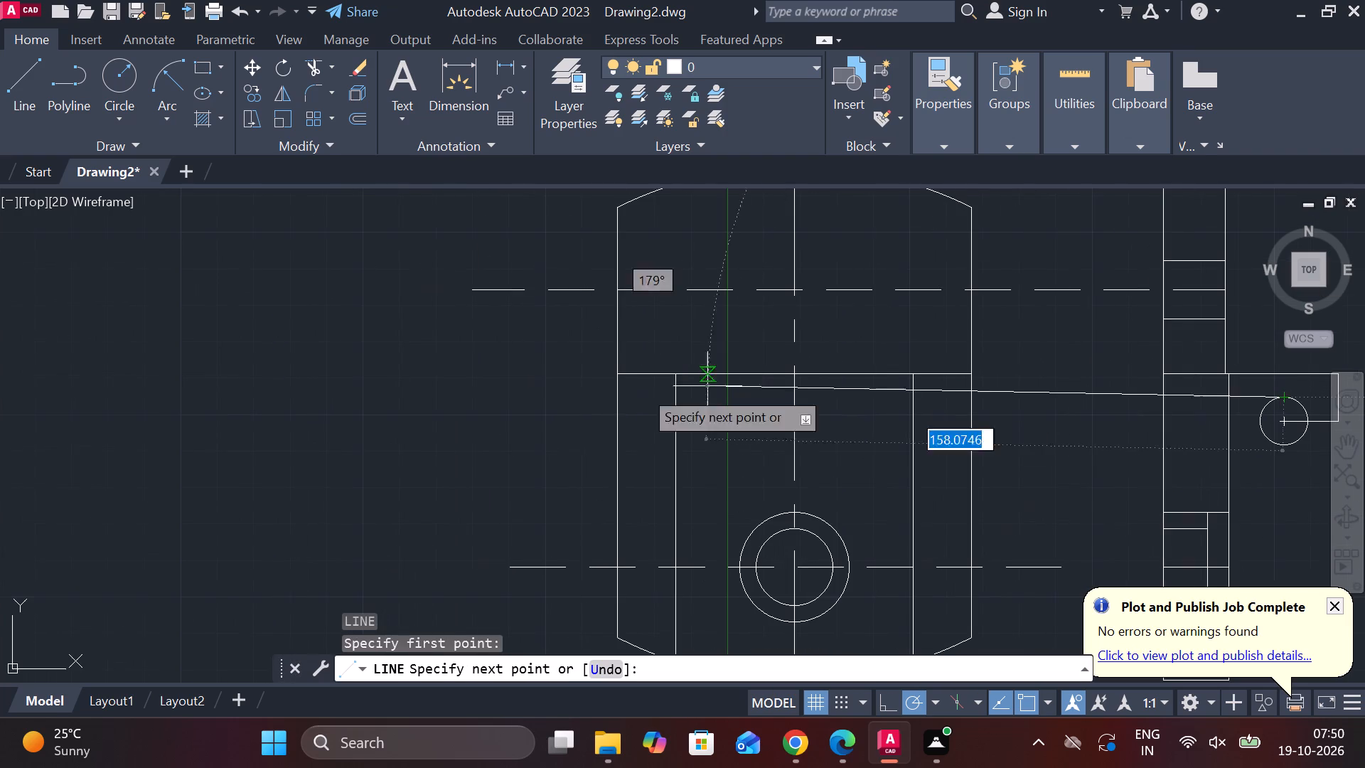
left_click(528, 399)
key("Escape")
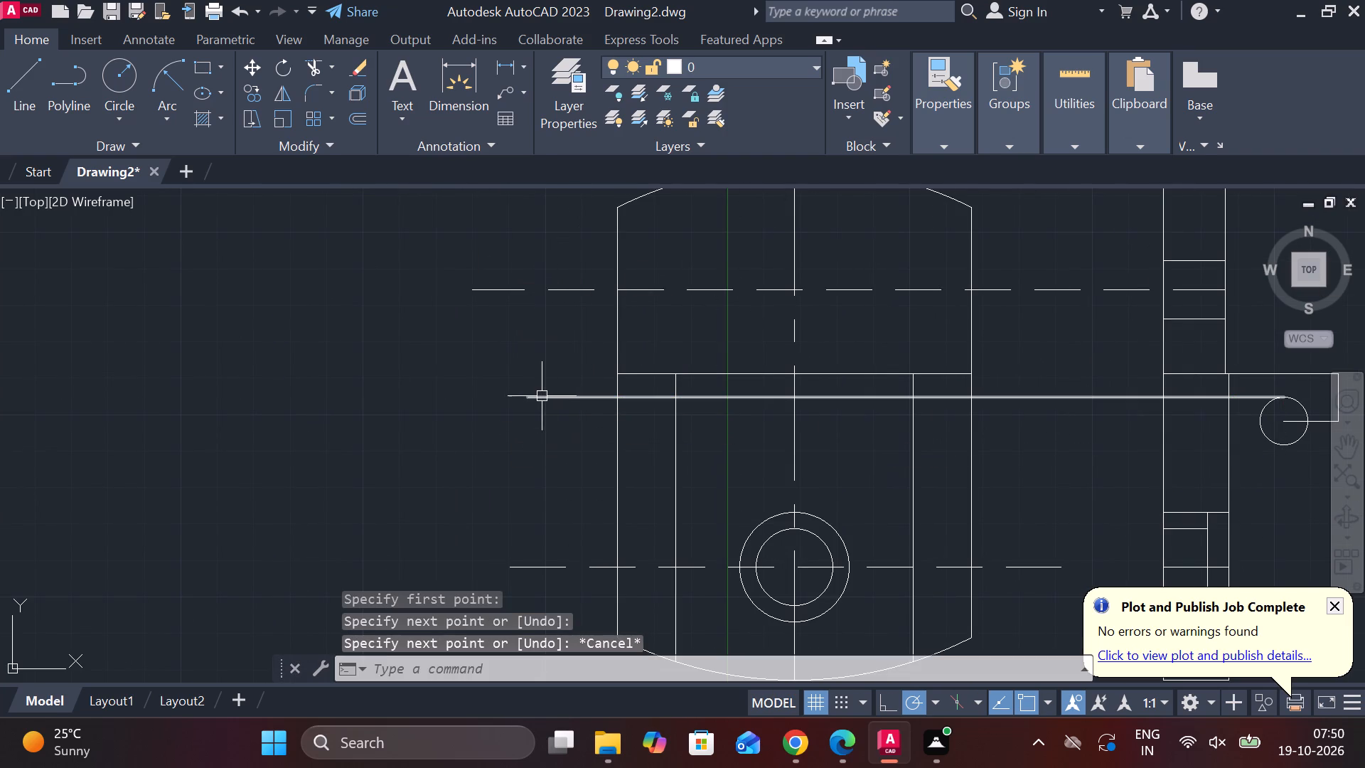
From the projection line's outer end, draw a 13-long vertical line downward and a horizontal line about 147 long back across the front view.
key("l")
key("Return")
left_click(527, 397)
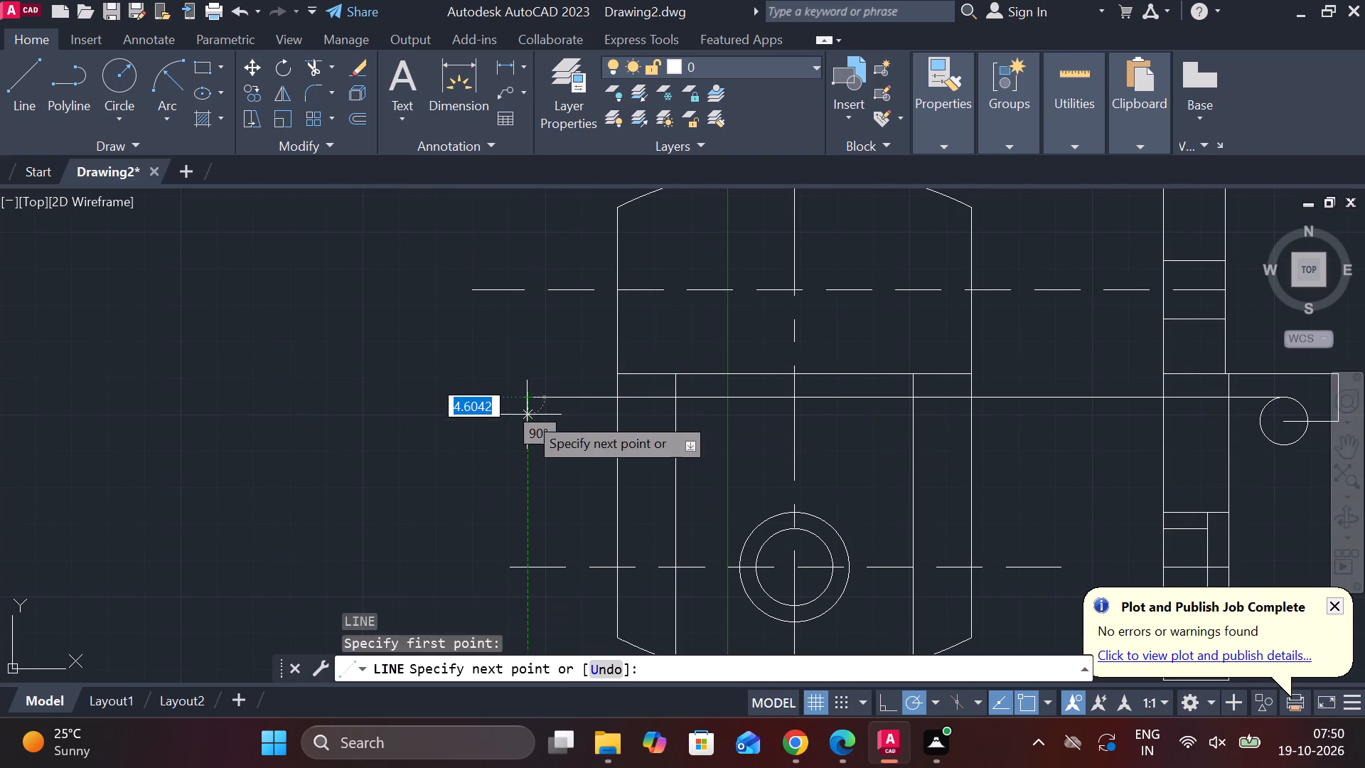
scroll(525, 434, "down", 1)
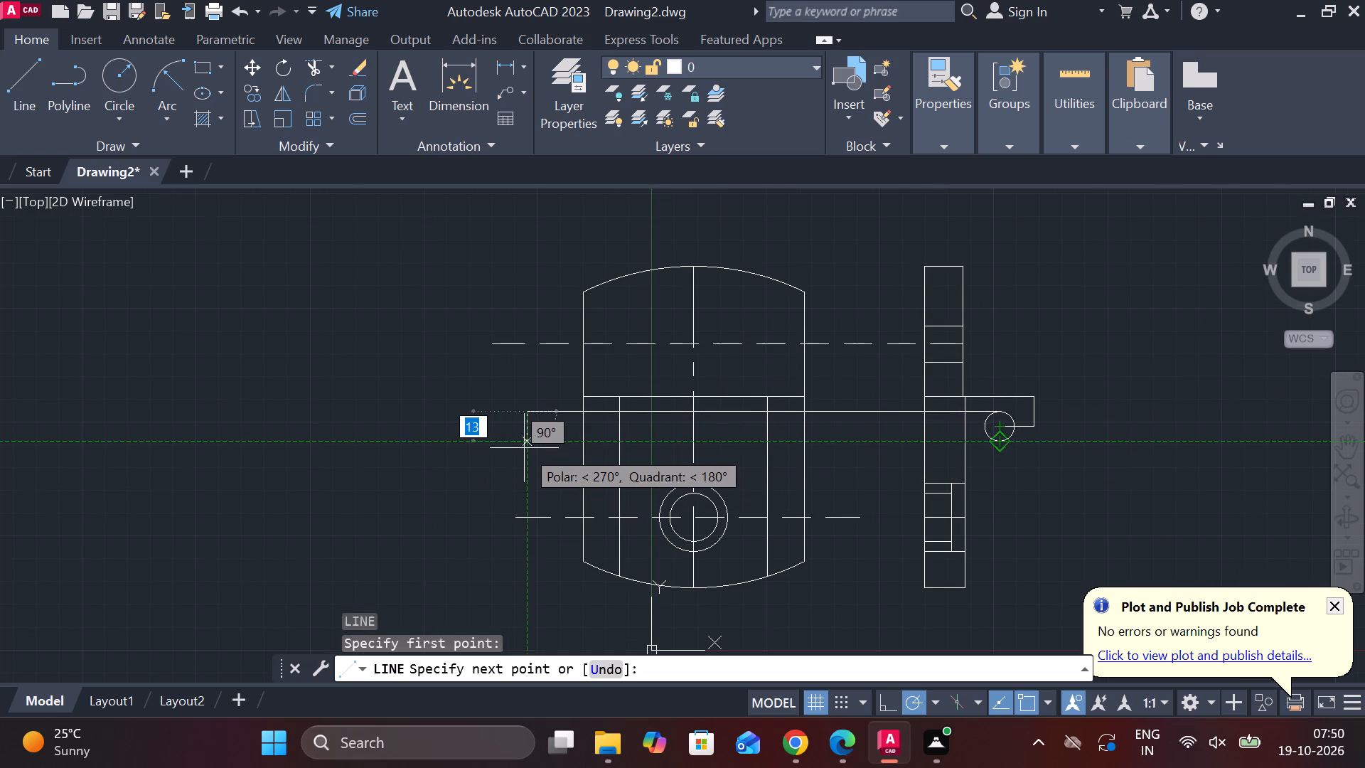
scroll(524, 448, "up", 2)
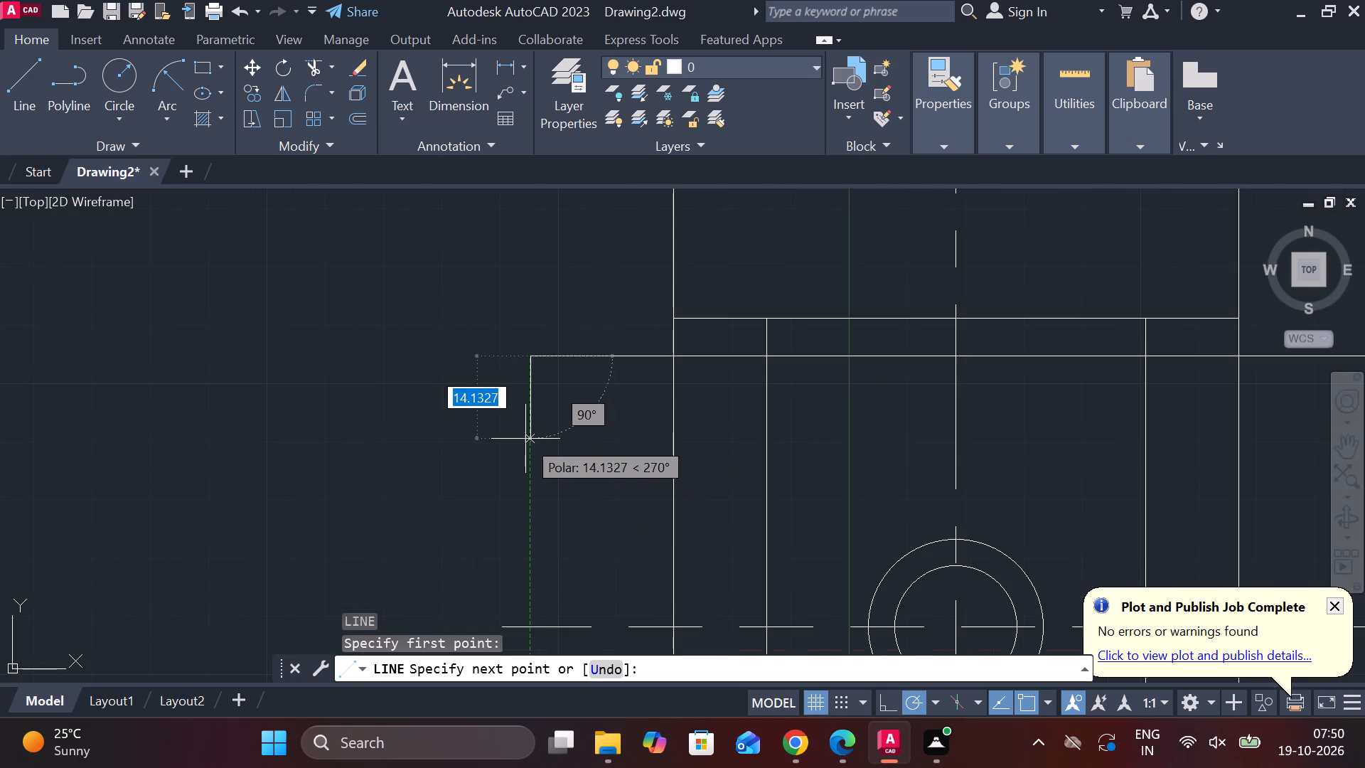
scroll(527, 430, "down", 2)
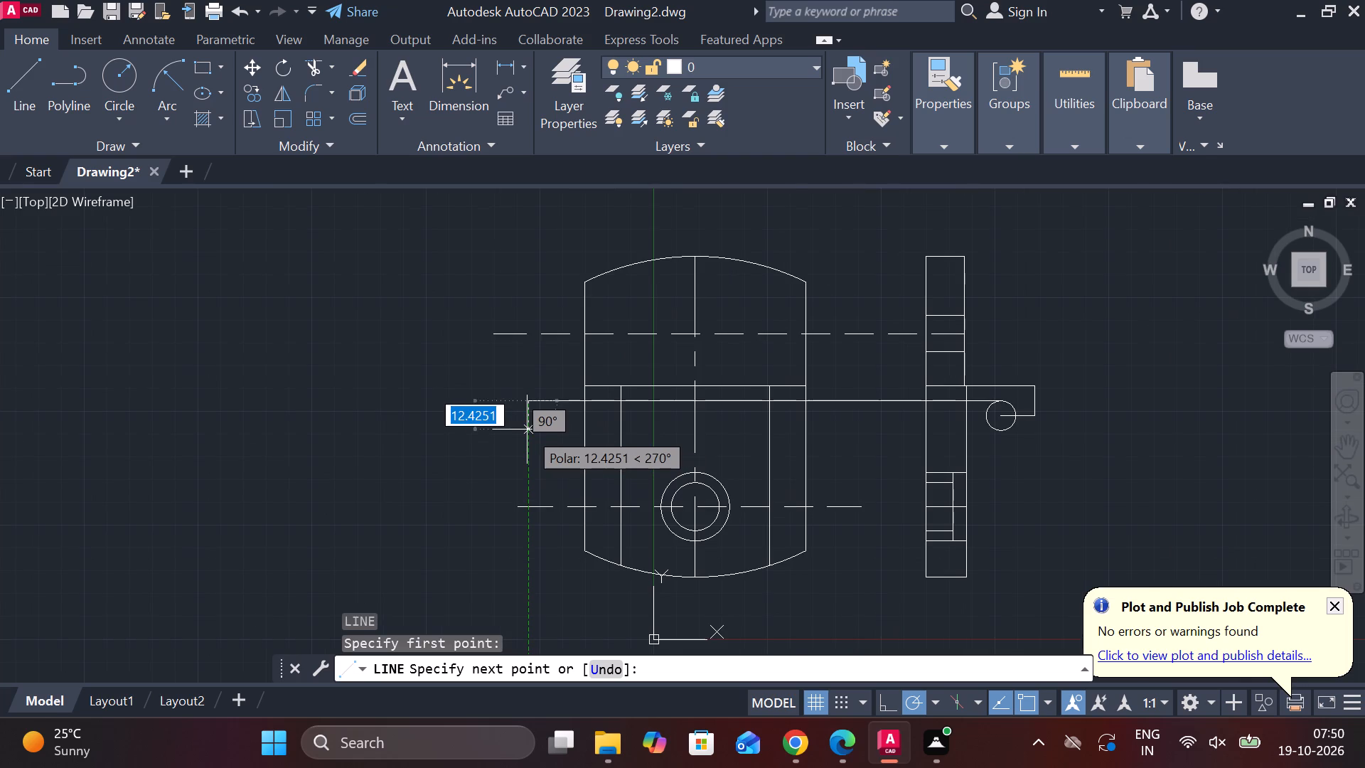
type("13")
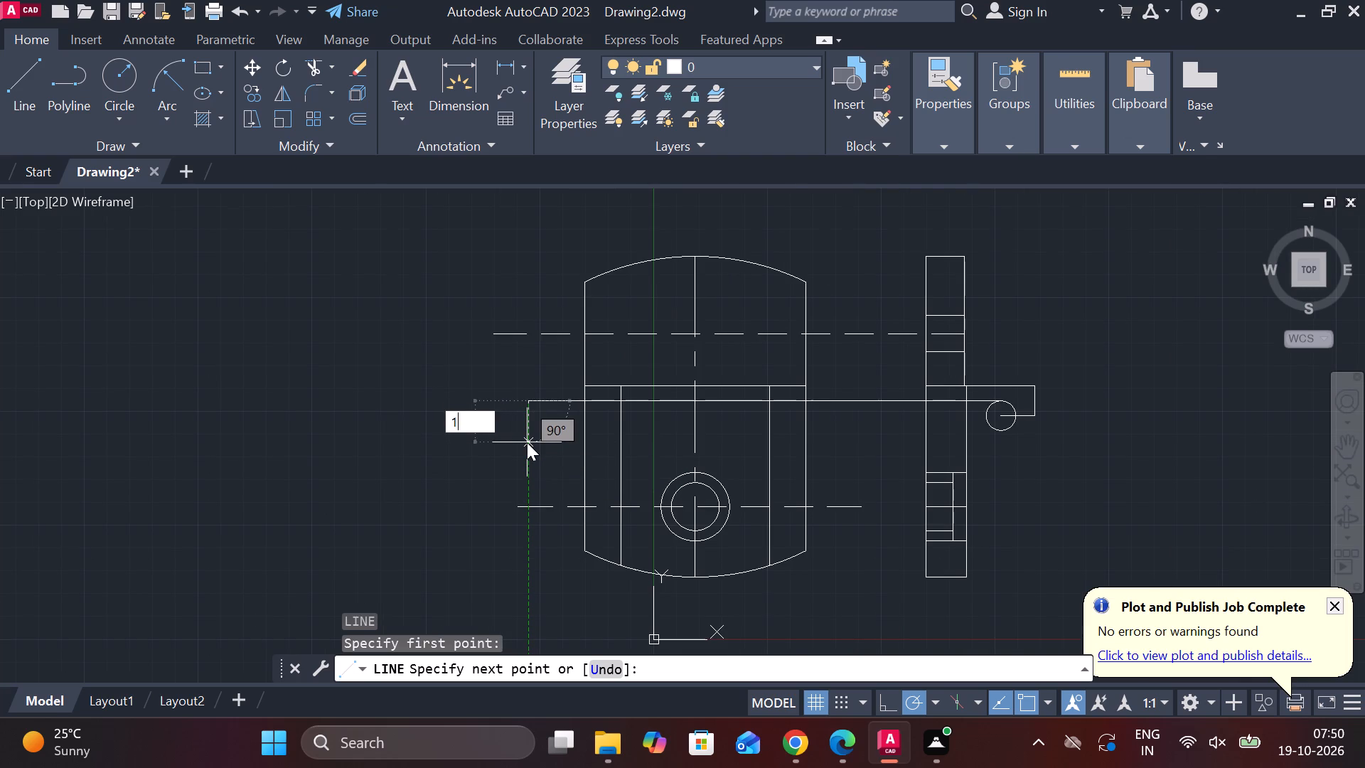
key("space")
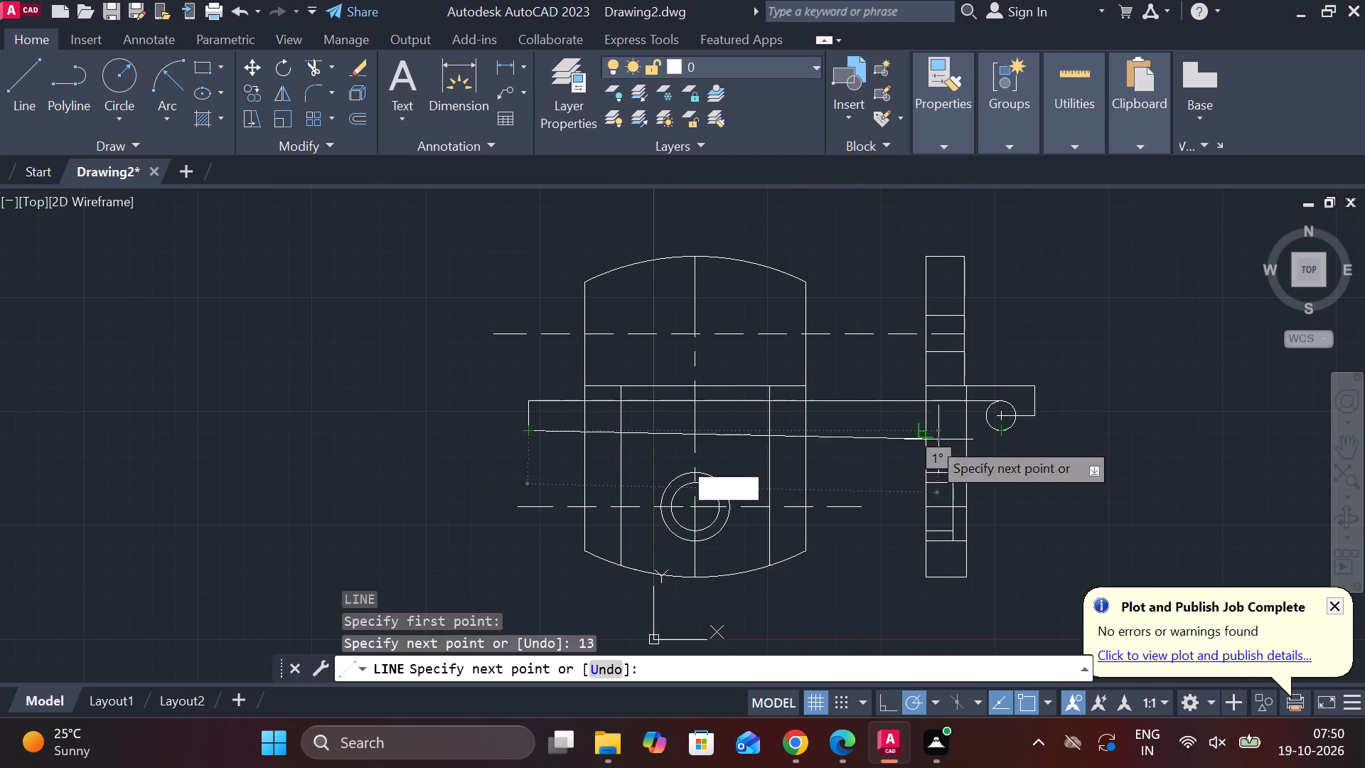
scroll(862, 436, "up", 1)
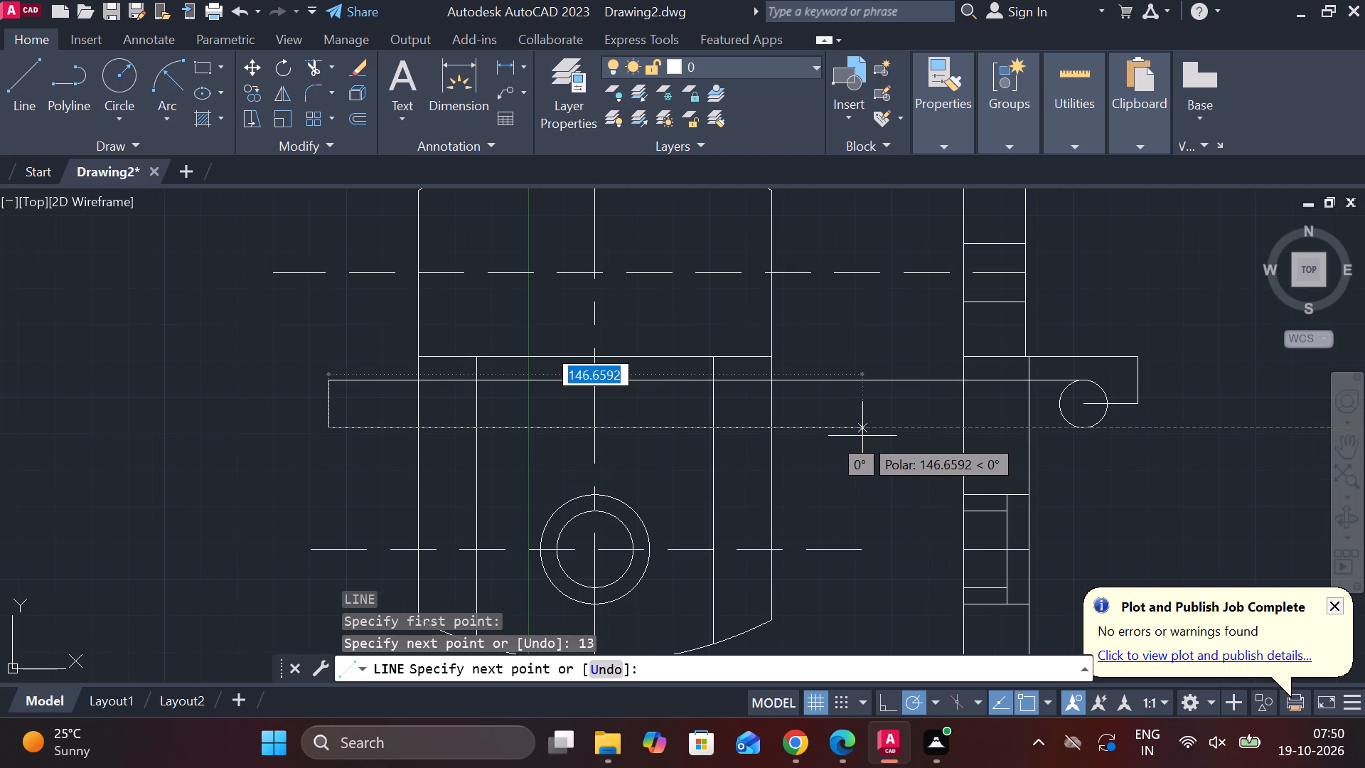
left_click(862, 436)
key("Escape")
Trim the two new horizontal lines outside the front view's outer vertical edges.
type("TR")
key("space")
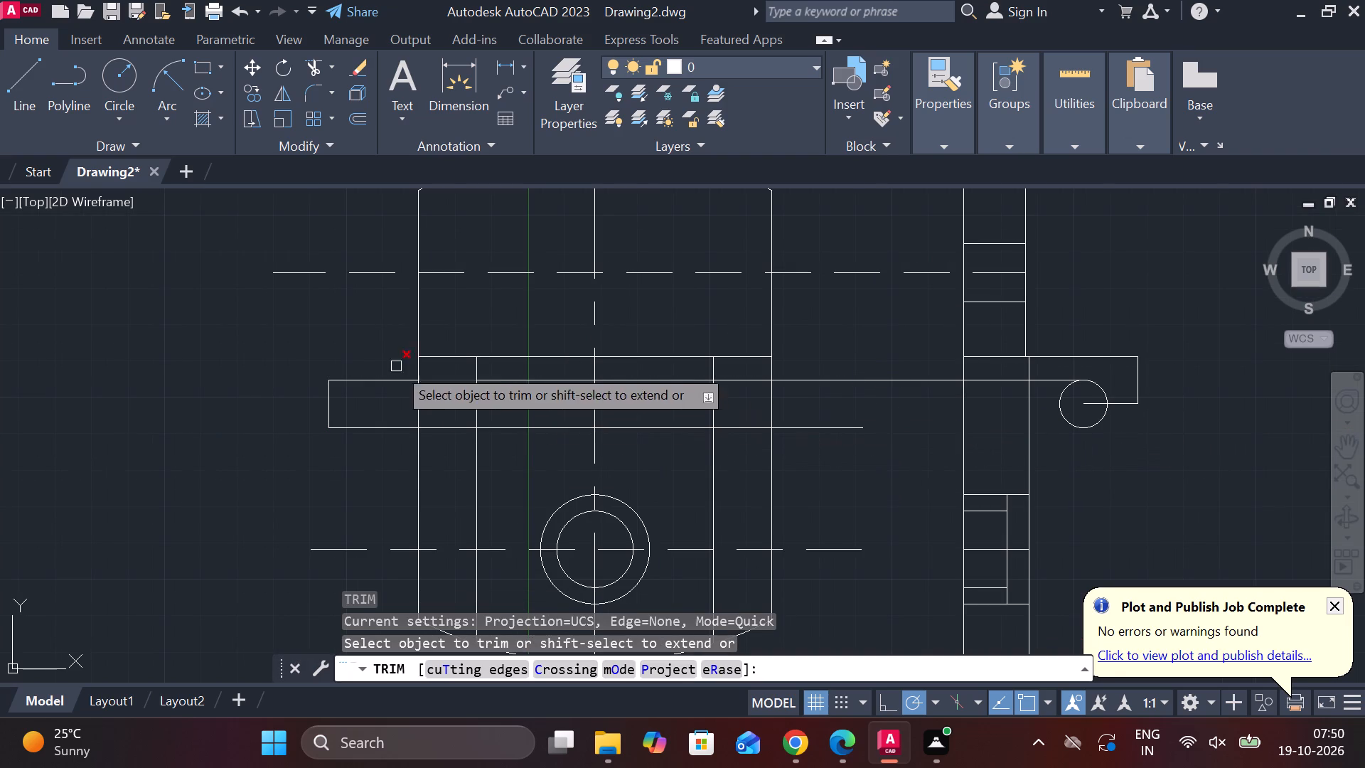
left_click_drag(351, 335, 362, 471)
left_click_drag(837, 356, 856, 504)
key("Escape")
Erase the projection line leftover in the side view and the short vertical line outside the front view.
left_click(1002, 380)
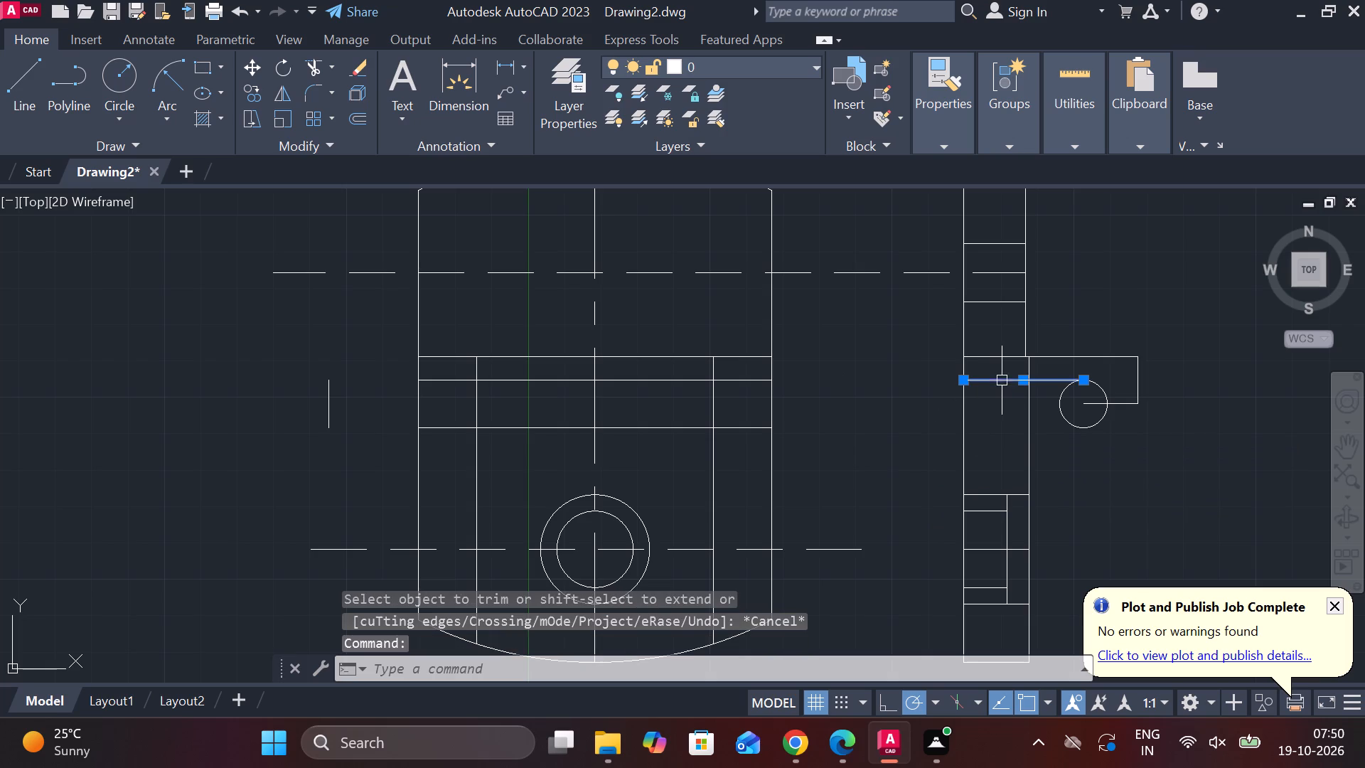
key("e")
key("space")
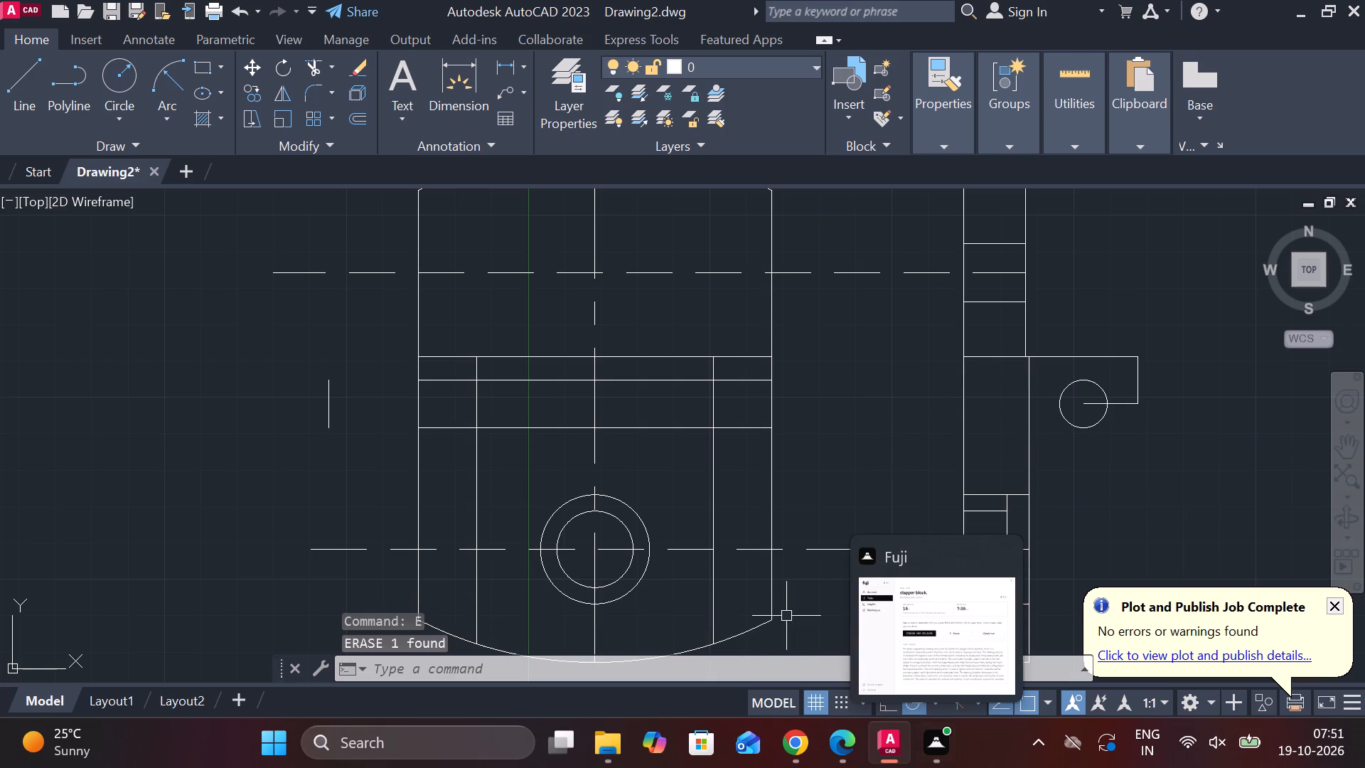
middle_click_drag(583, 401, 653, 421)
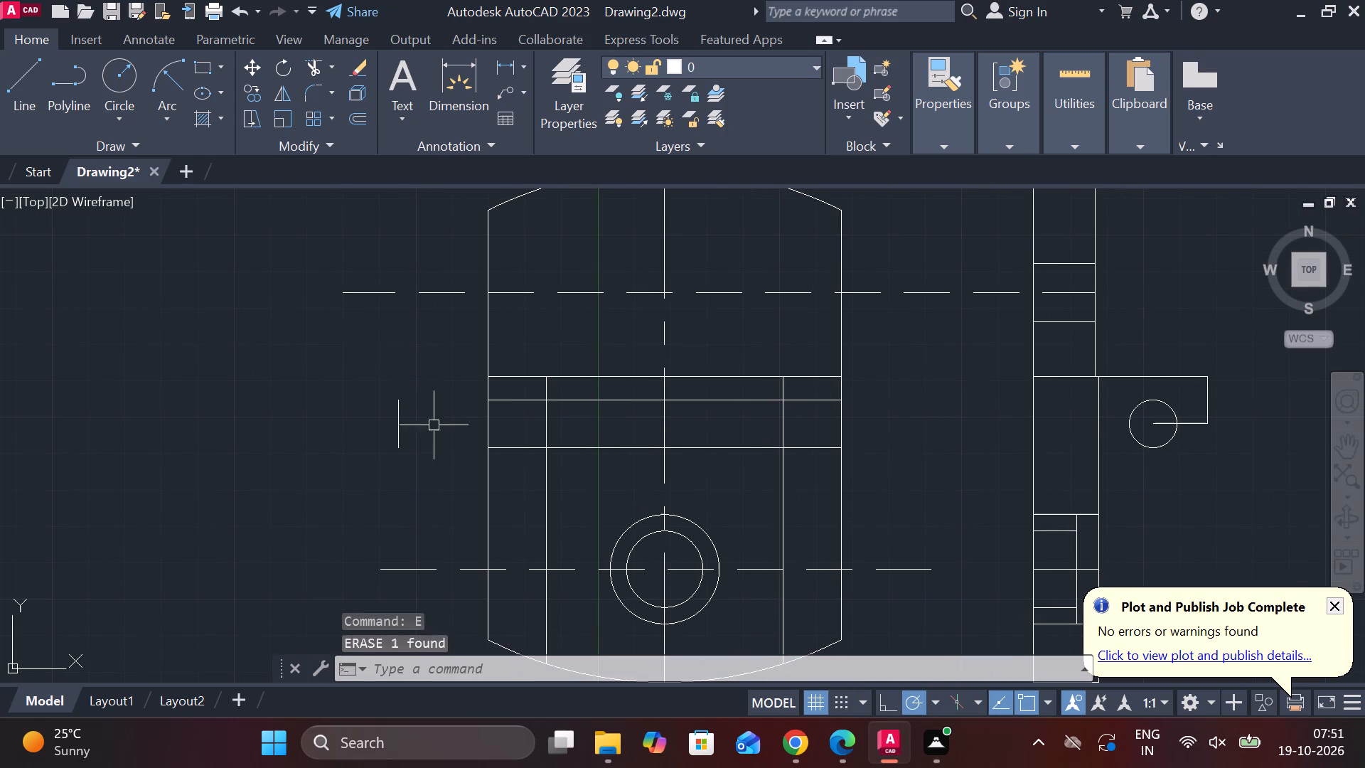
left_click(400, 412)
type("E")
key("space")
Set the linetype of the two horizontal hole lines across the front view to DASHED.
left_click(594, 397)
left_click(596, 444)
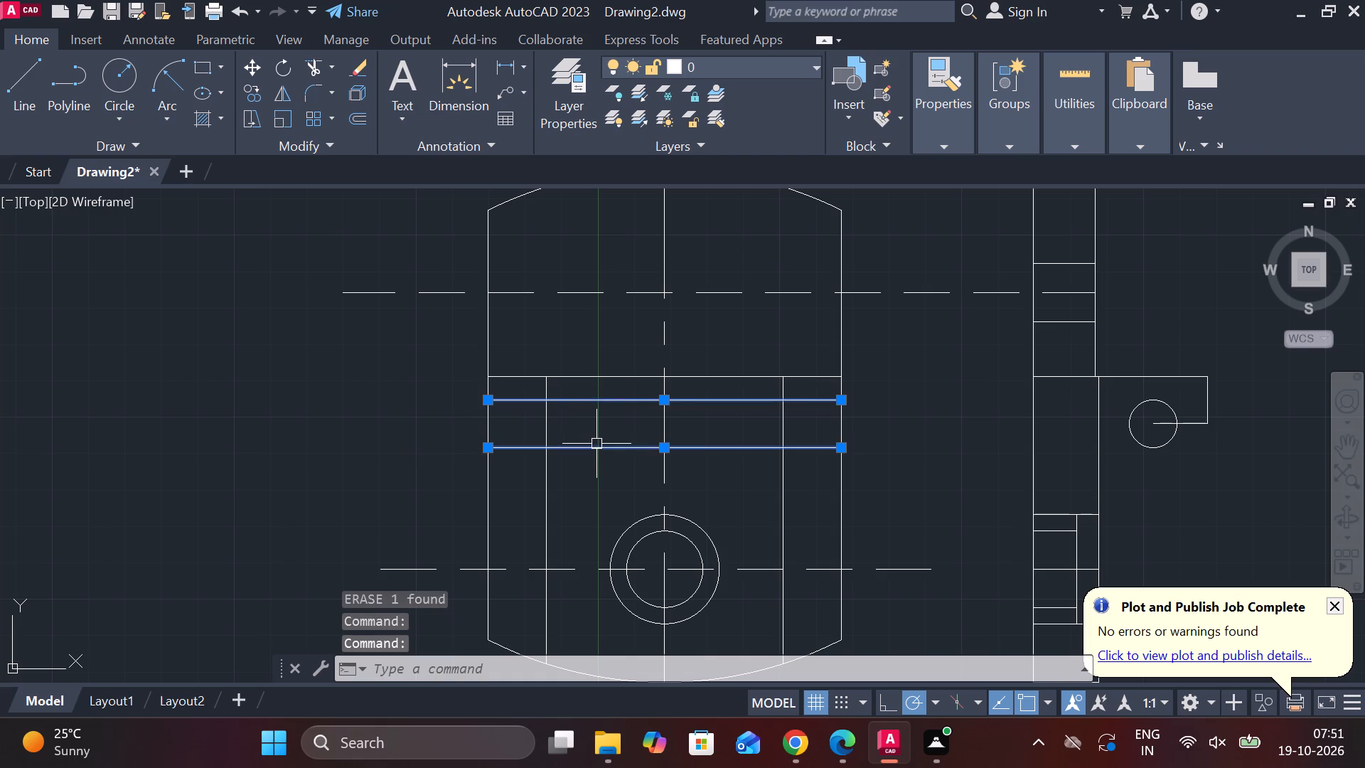
left_click(942, 151)
left_click(1092, 226)
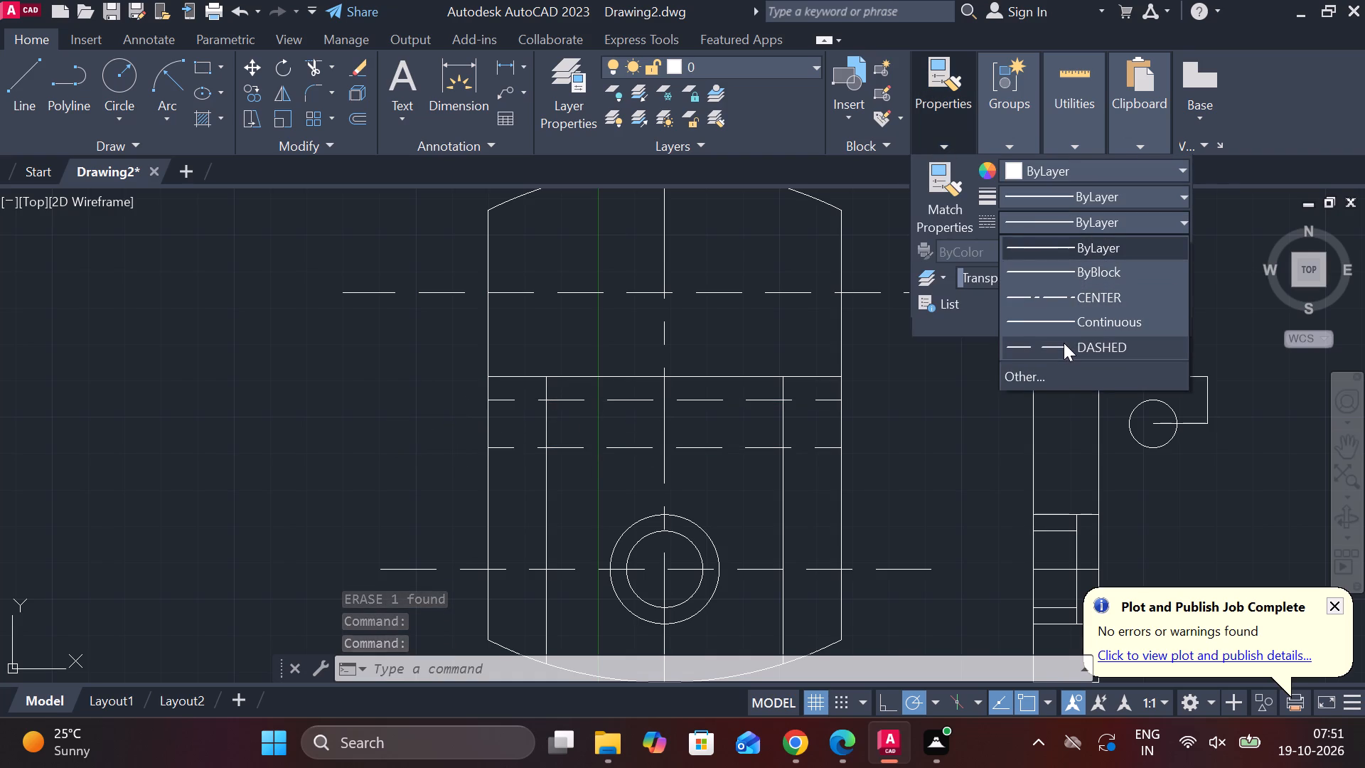
left_click(1064, 343)
Set the linetype global scale factor and current object scale to .5.
left_click(1134, 228)
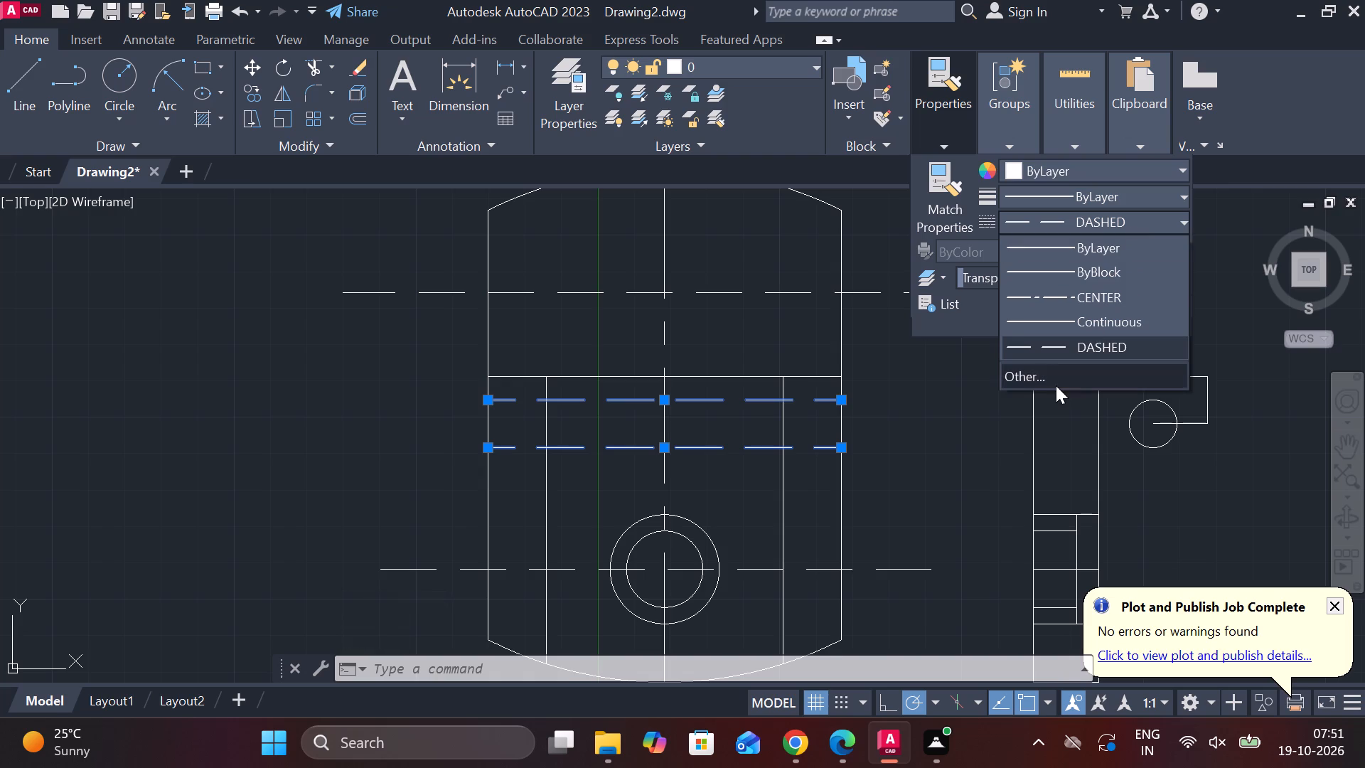
left_click(1049, 383)
left_click_drag(932, 459, 910, 463)
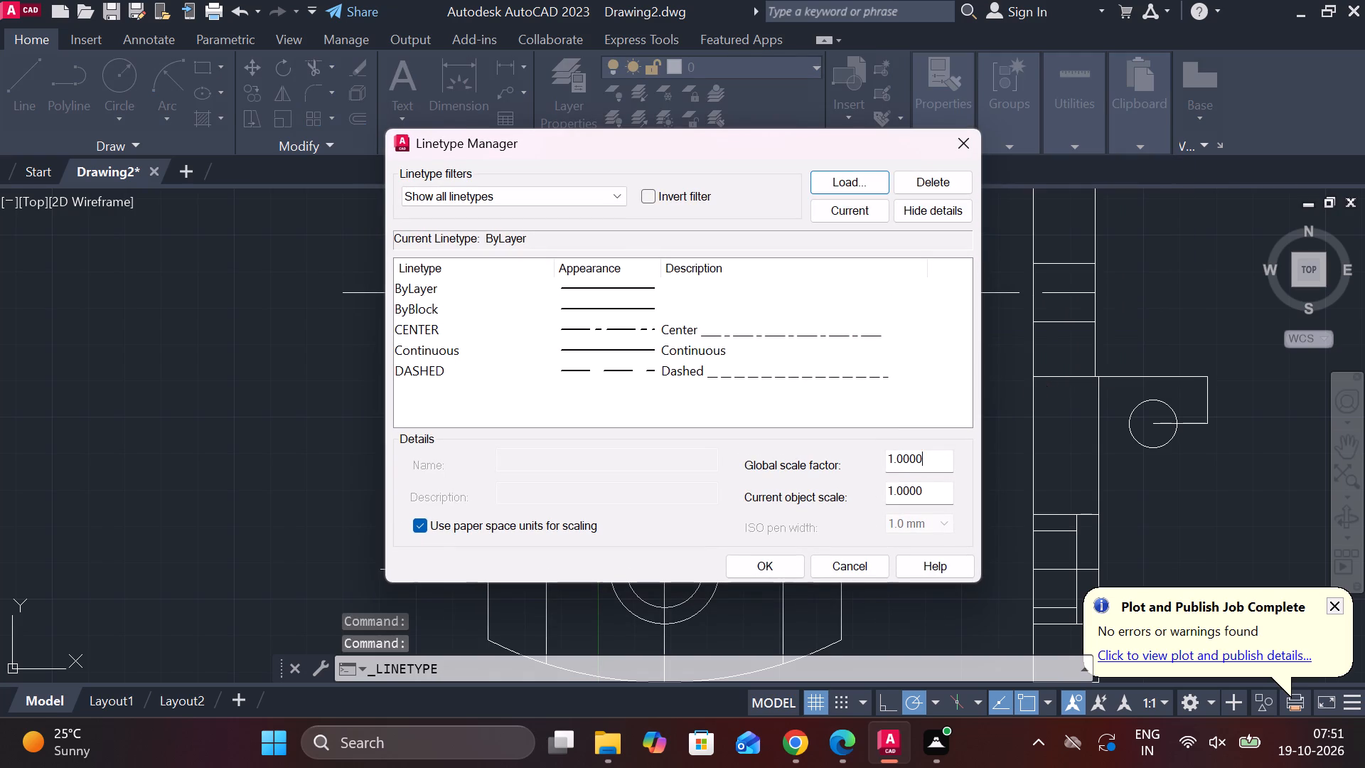
left_click_drag(910, 463, 864, 463)
type(".5")
left_click_drag(948, 491, 877, 491)
key("period")
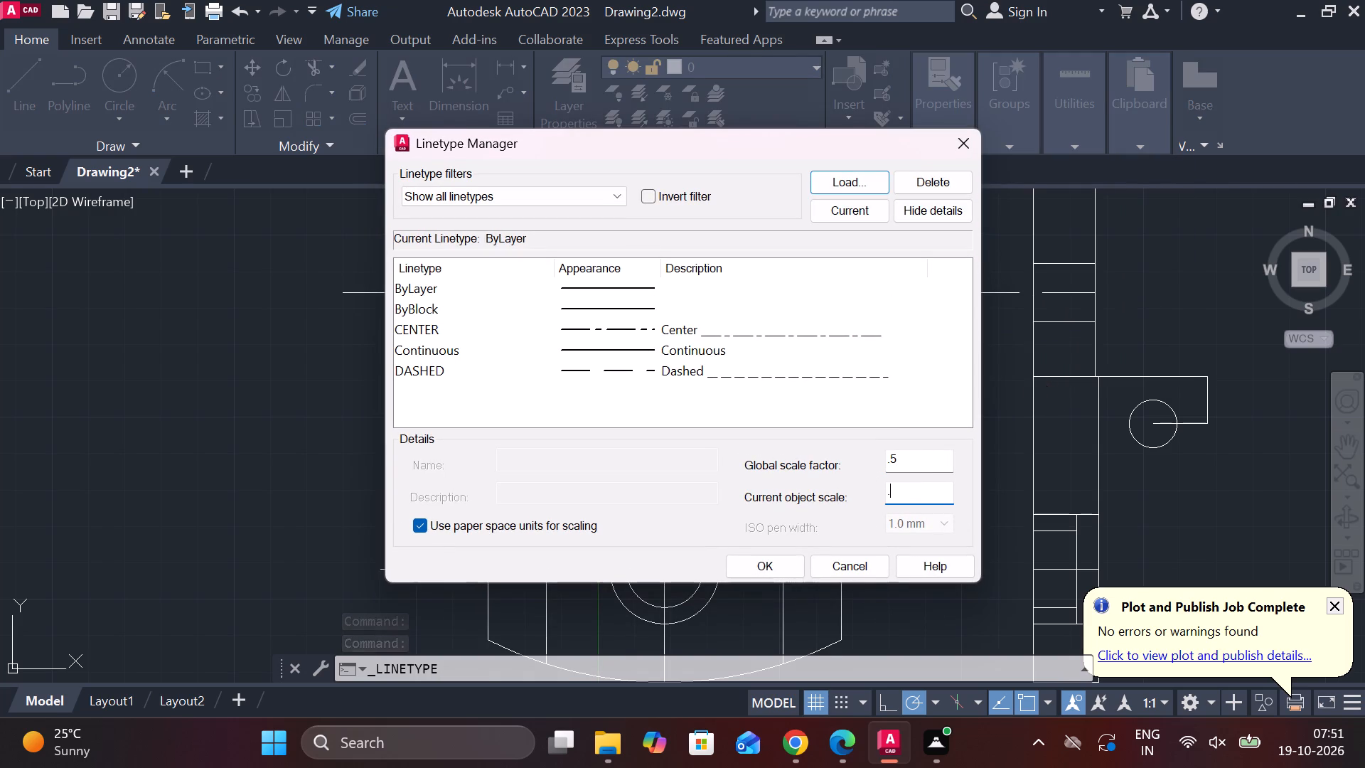
key("5")
left_click(804, 565)
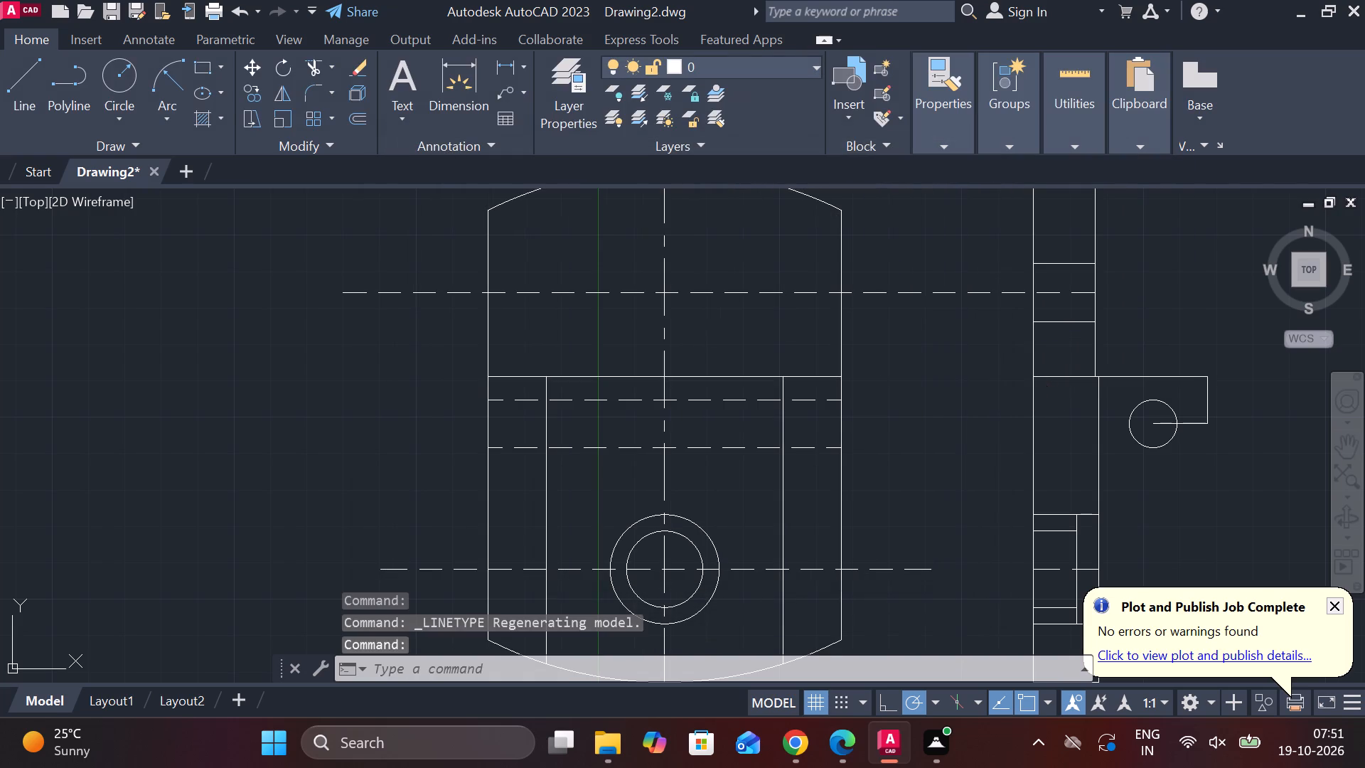
key("Escape")
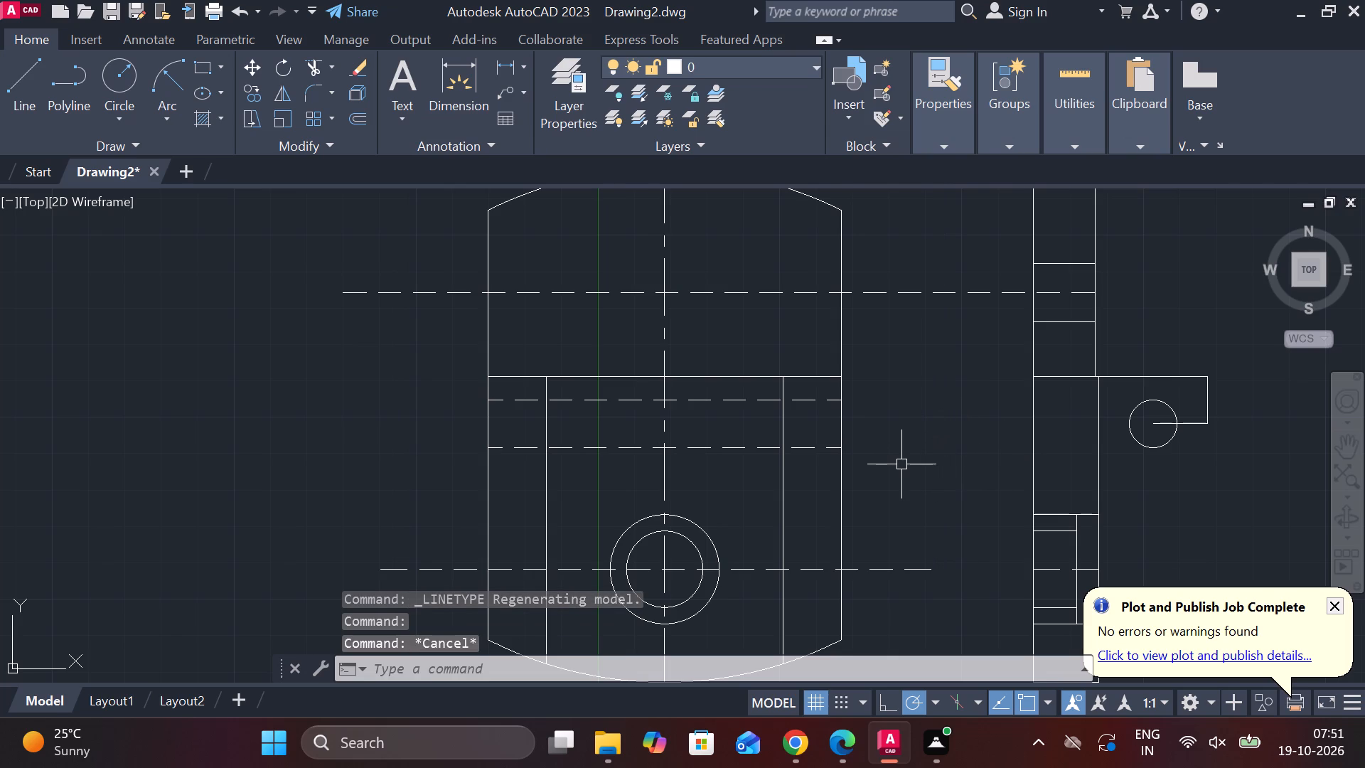
Trim both dashed lines between the front view's two inner vertical lines, keeping only the outer portions.
type("TR")
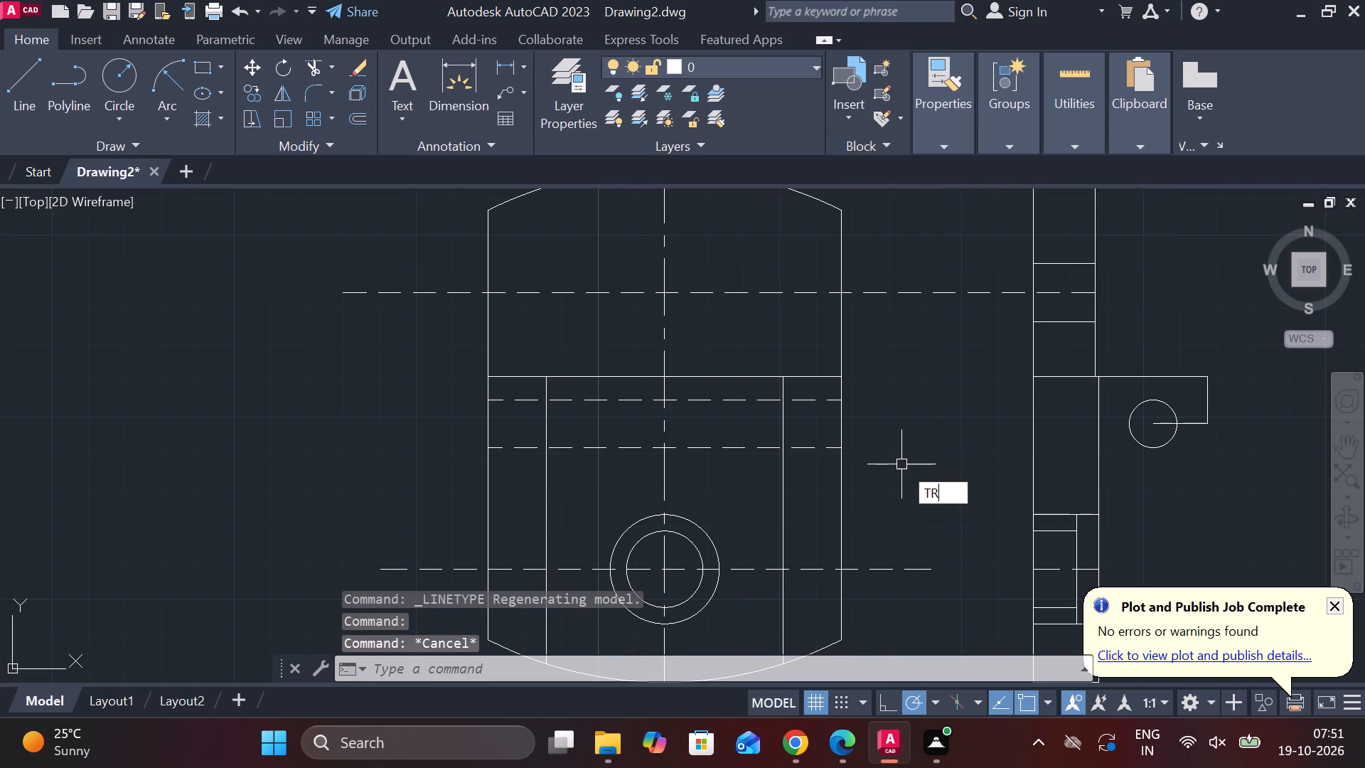
key("space")
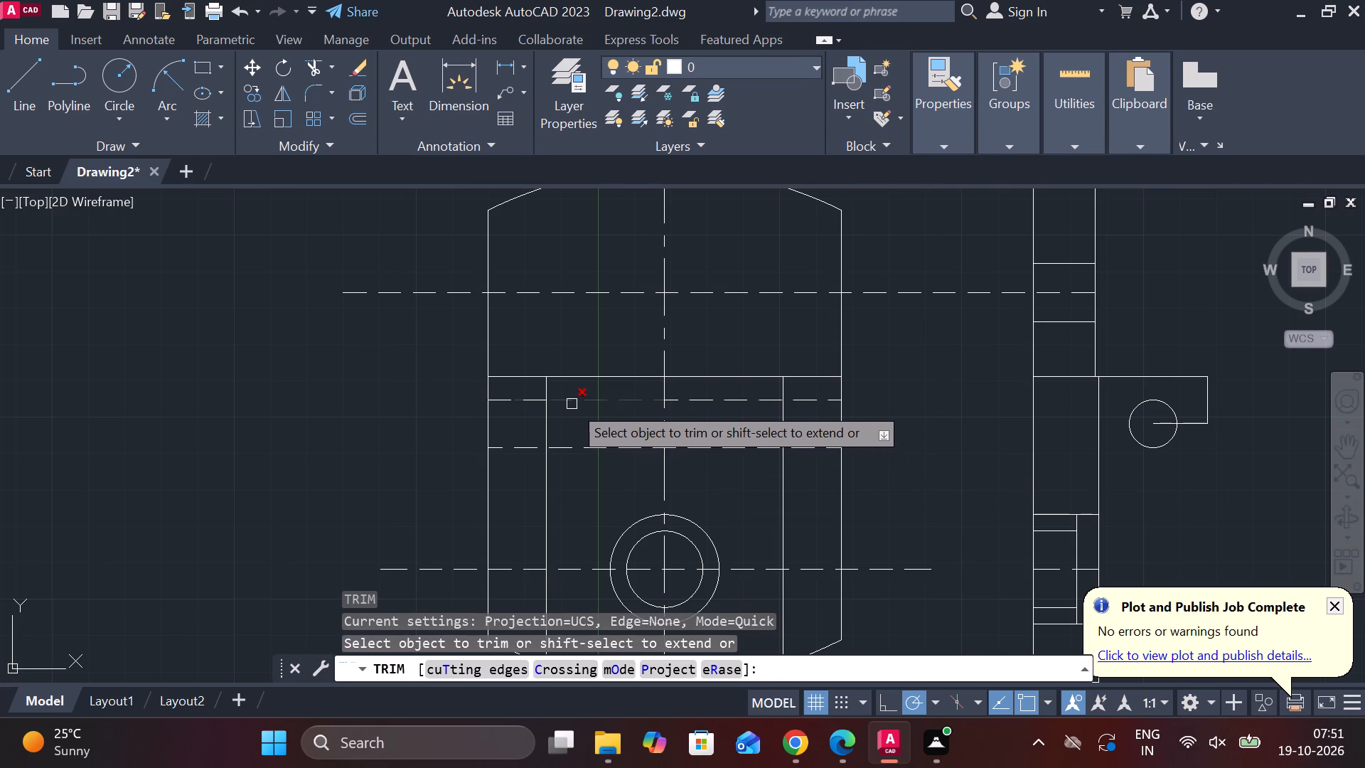
left_click(572, 404)
left_click(594, 446)
left_click(701, 401)
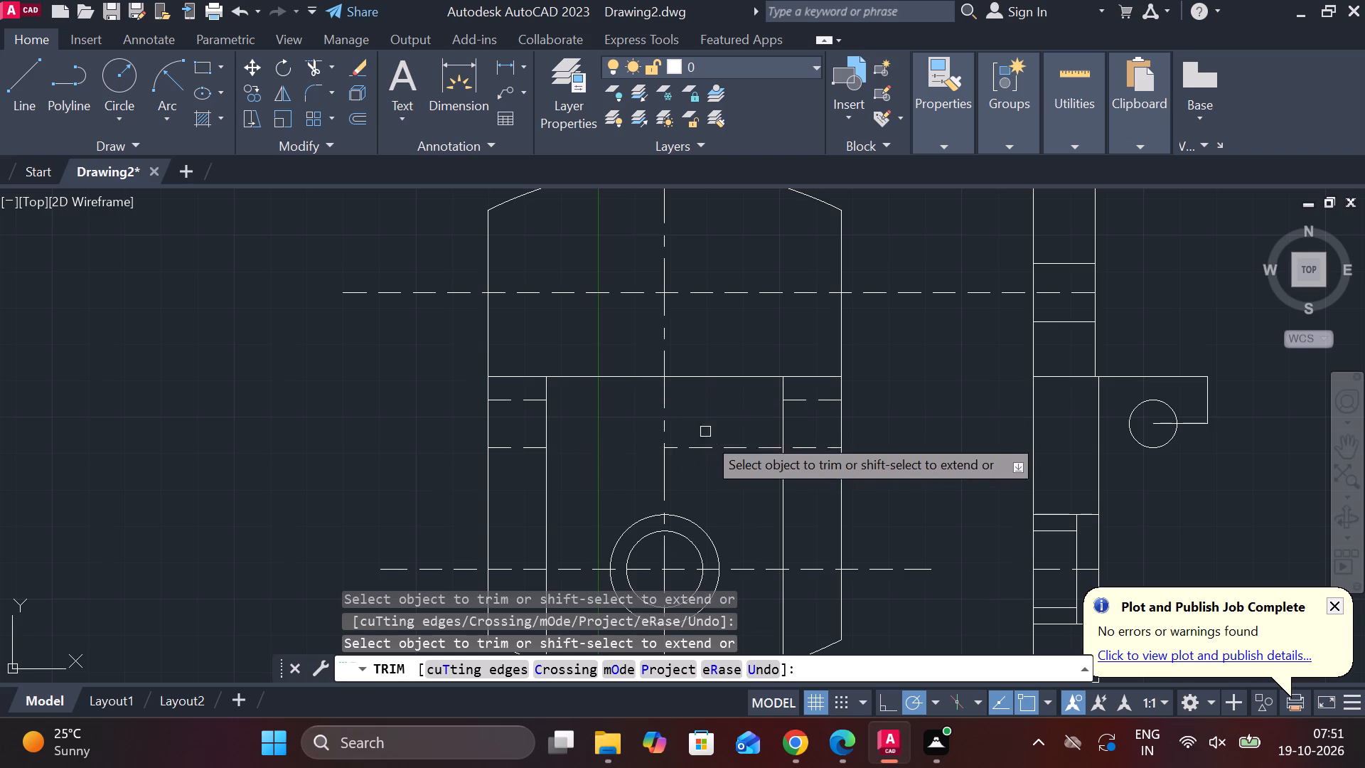
left_click(710, 448)
key("Escape")
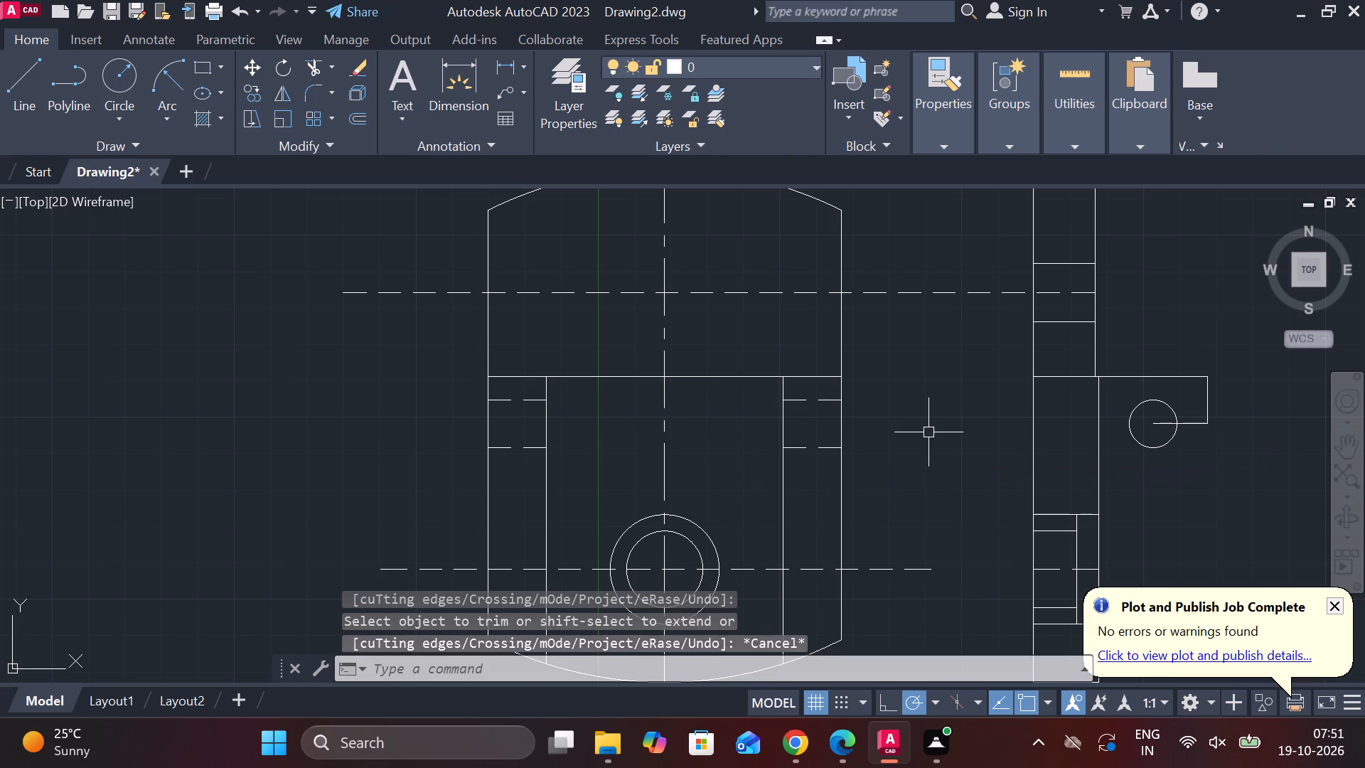
Draw a horizontal line from the centre of the side view's small circle across the front view, past its far outer edge.
key("l")
key("Return")
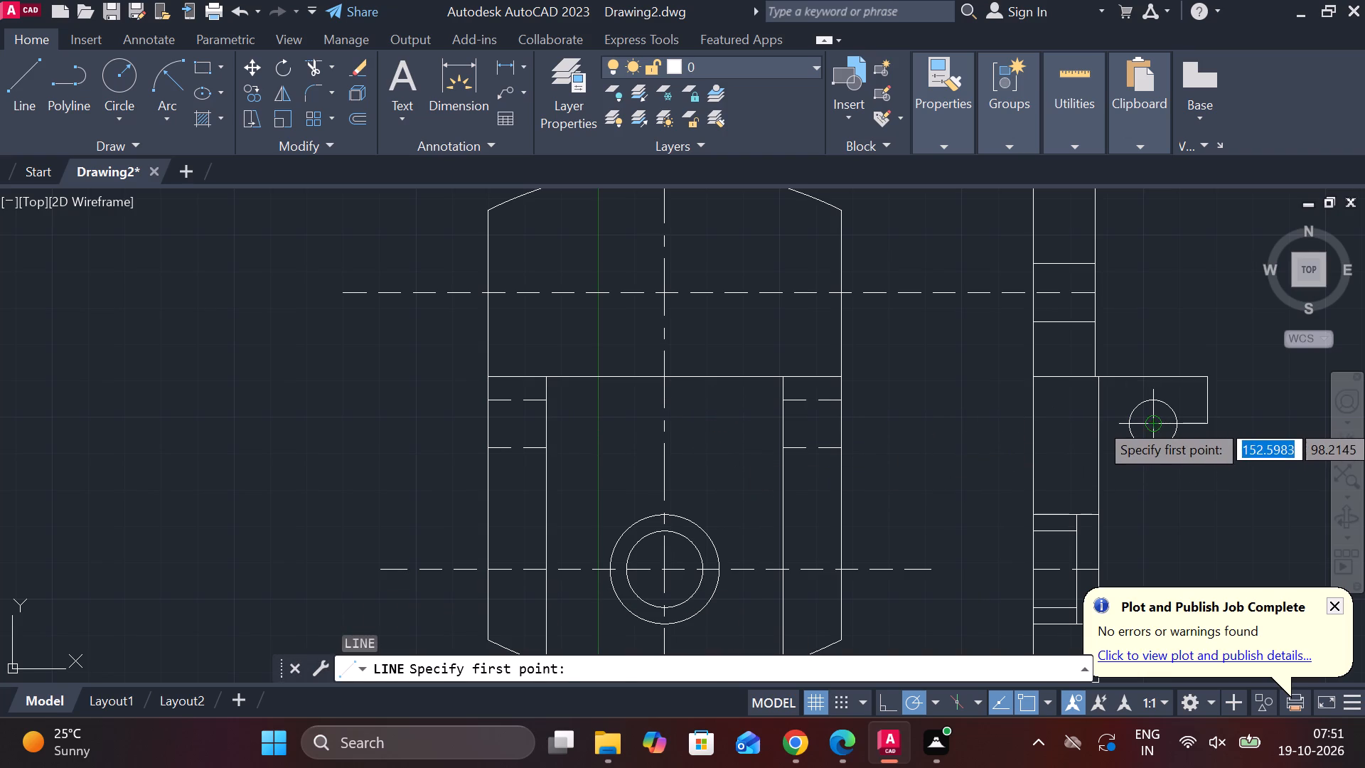
left_click(1160, 421)
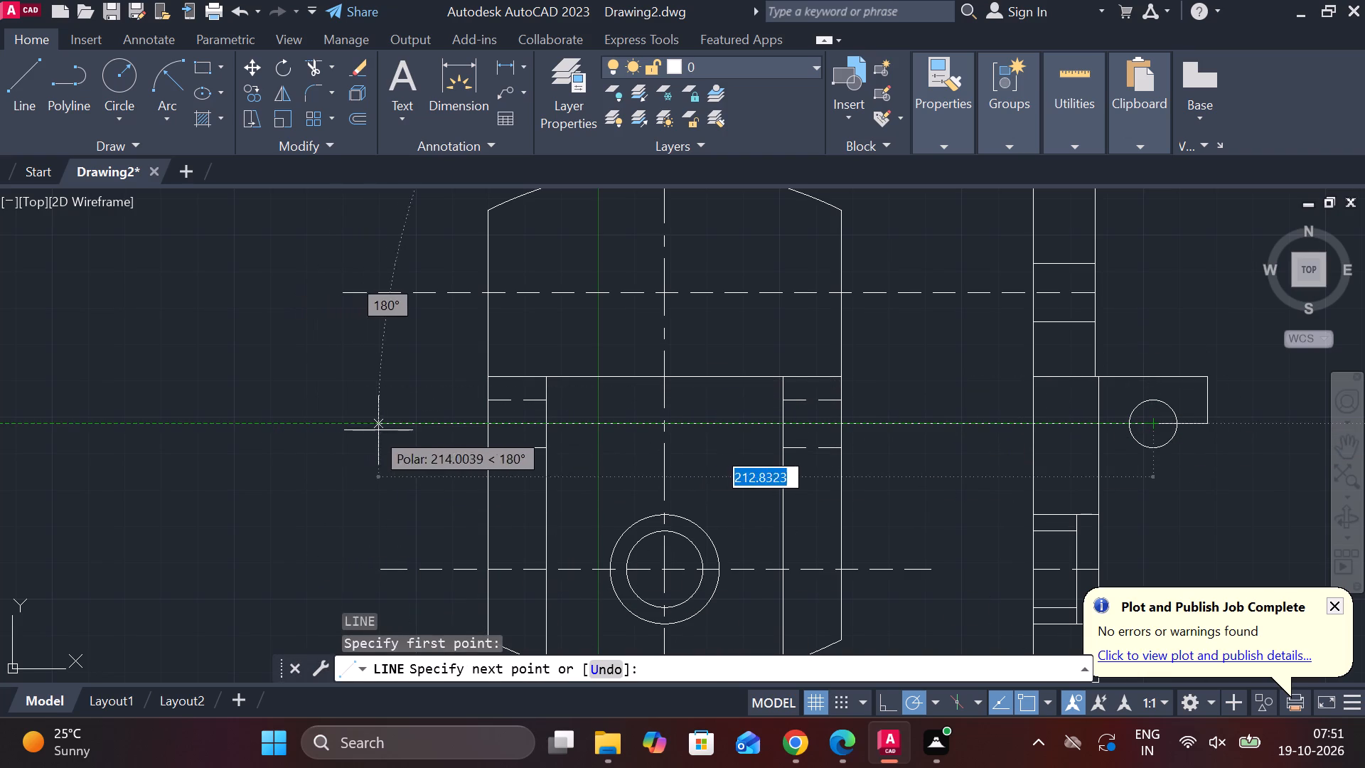
left_click(381, 430)
key("Escape")
Trim that line between the two views and beyond the front view's far outer edge.
type("TR")
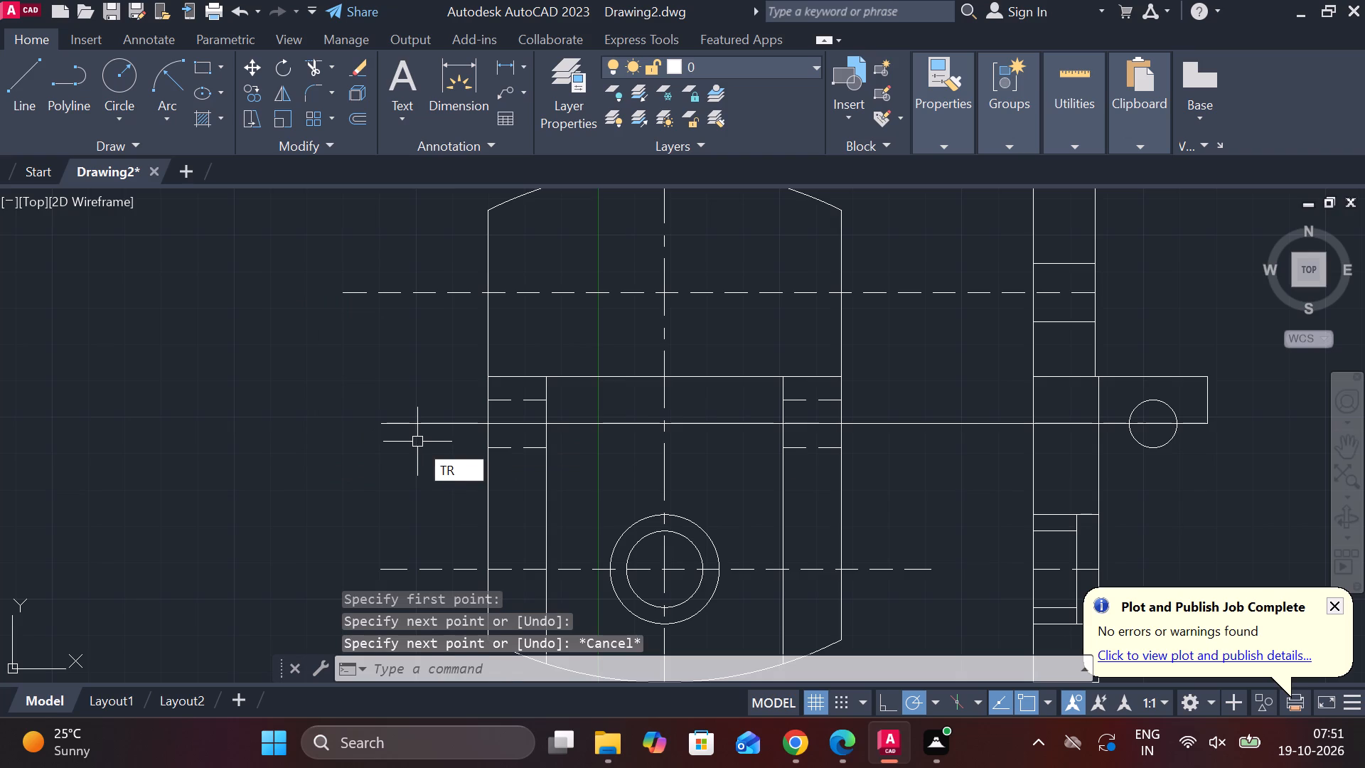
key("space")
left_click_drag(946, 374, 946, 398)
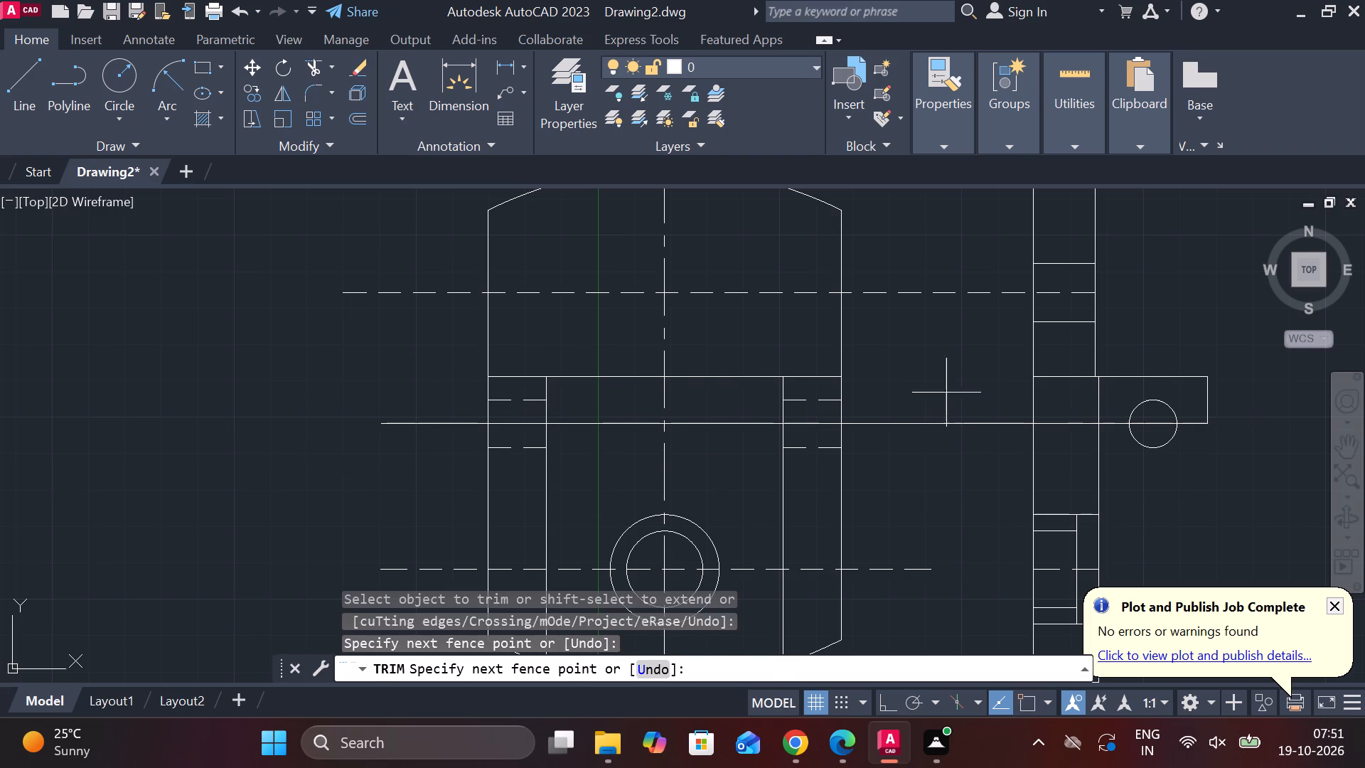
left_click_drag(946, 398, 946, 482)
left_click_drag(424, 387, 422, 457)
key("Escape")
Set the linetype of the front view's horizontal line midway between the dashed lines to CENTER.
left_click(596, 423)
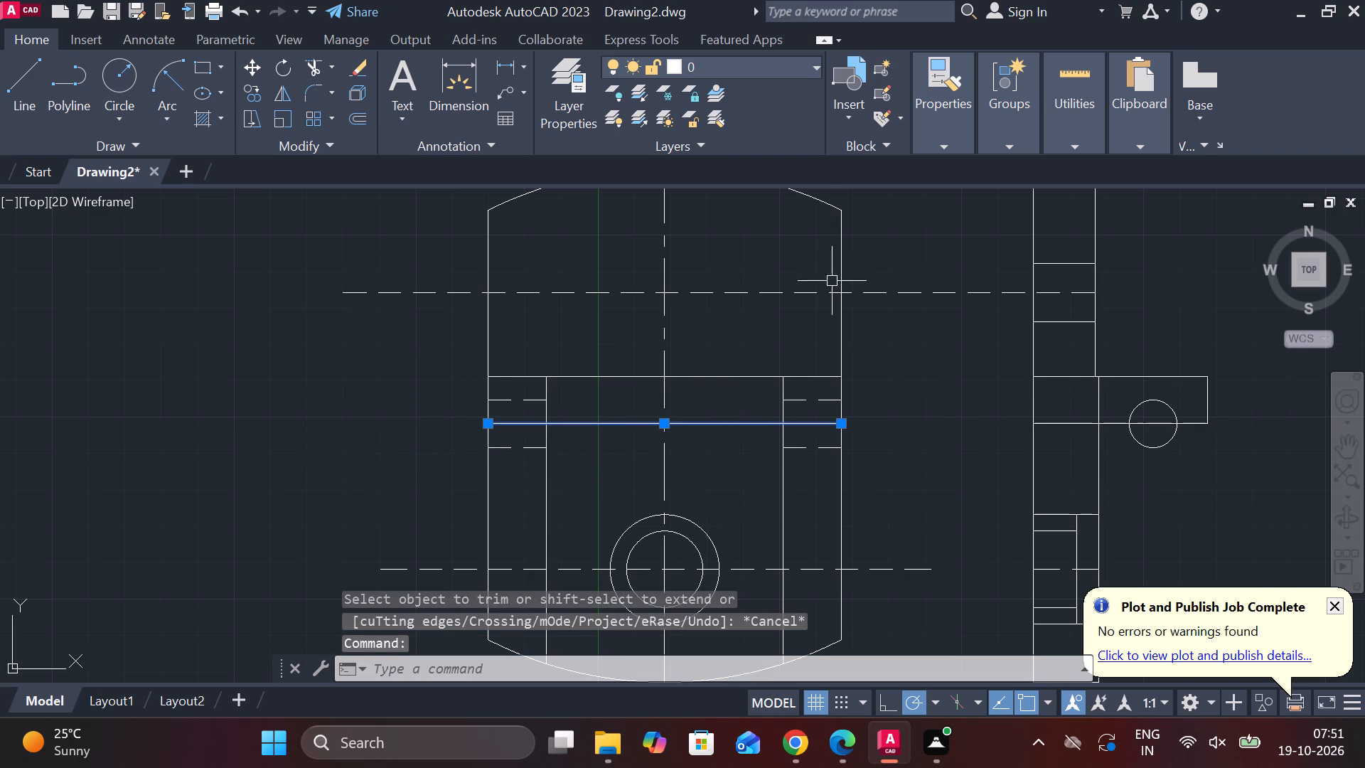
left_click(945, 145)
left_click(1066, 225)
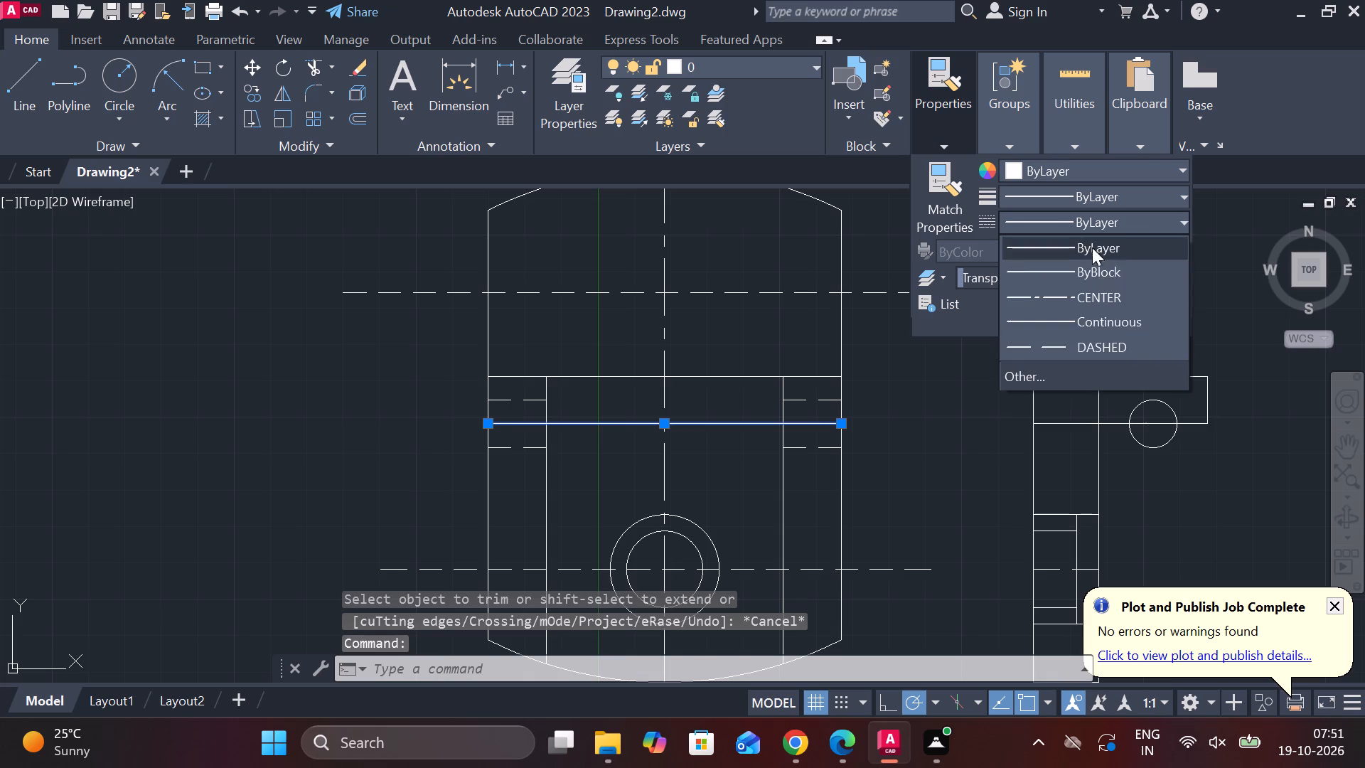
left_click(1034, 301)
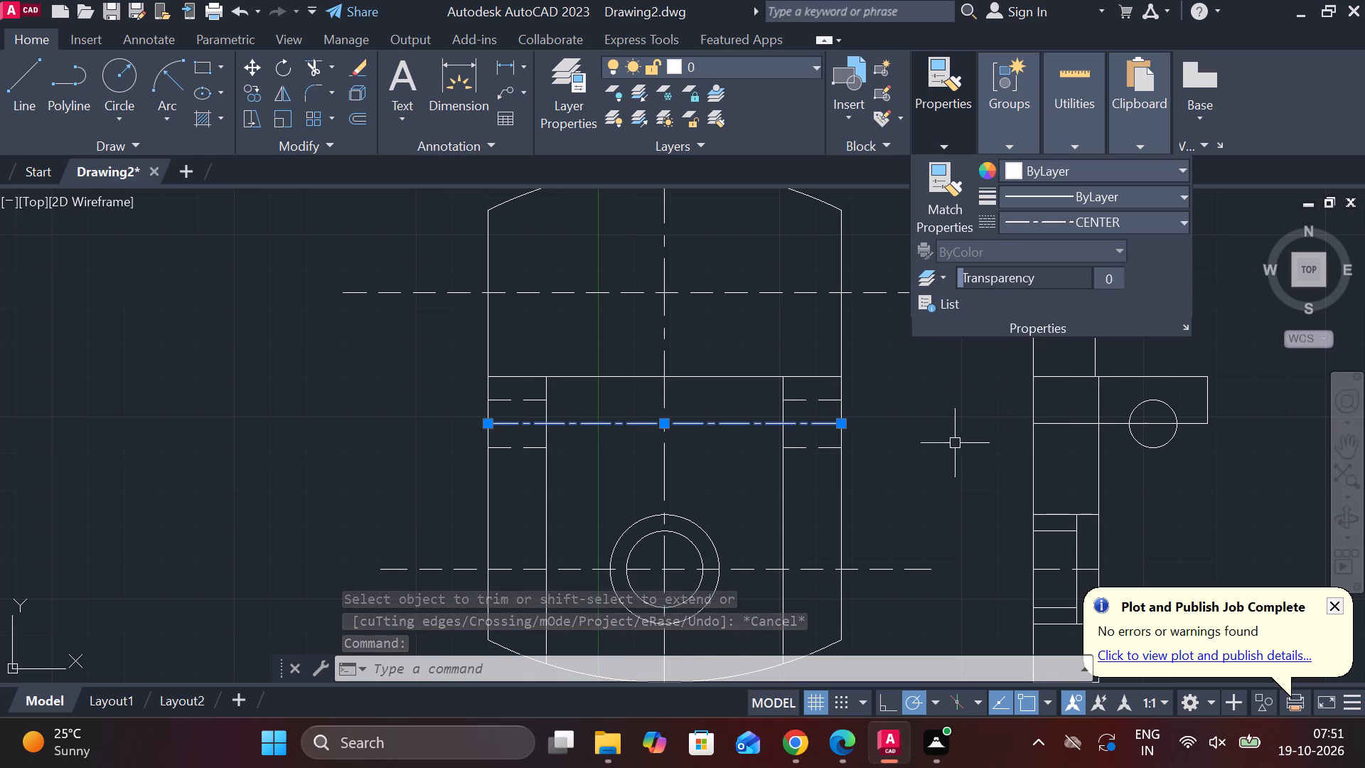
key("Escape")
Stretch both ends of the new centre line outward past the front view's outer vertical edges.
left_click(821, 425)
left_click(842, 423)
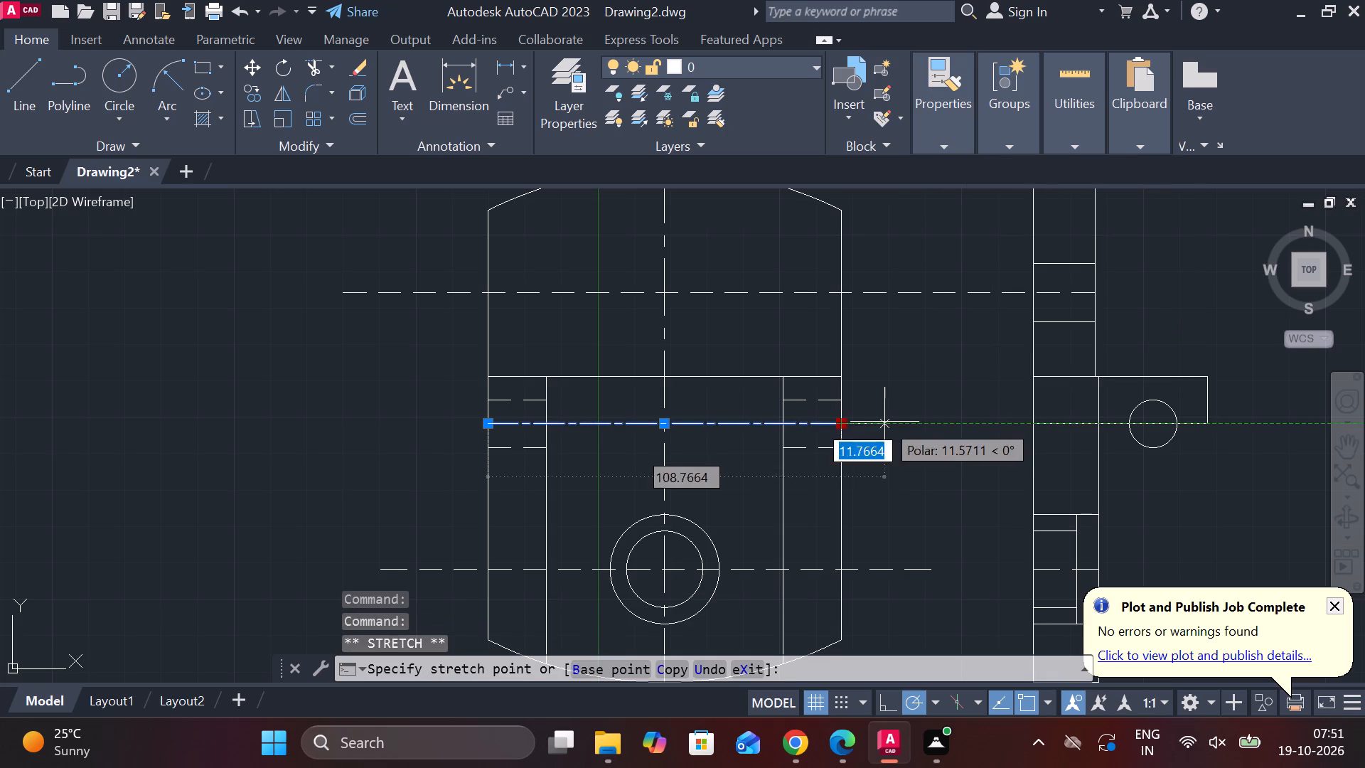
left_click(890, 420)
key("Escape")
left_click(534, 422)
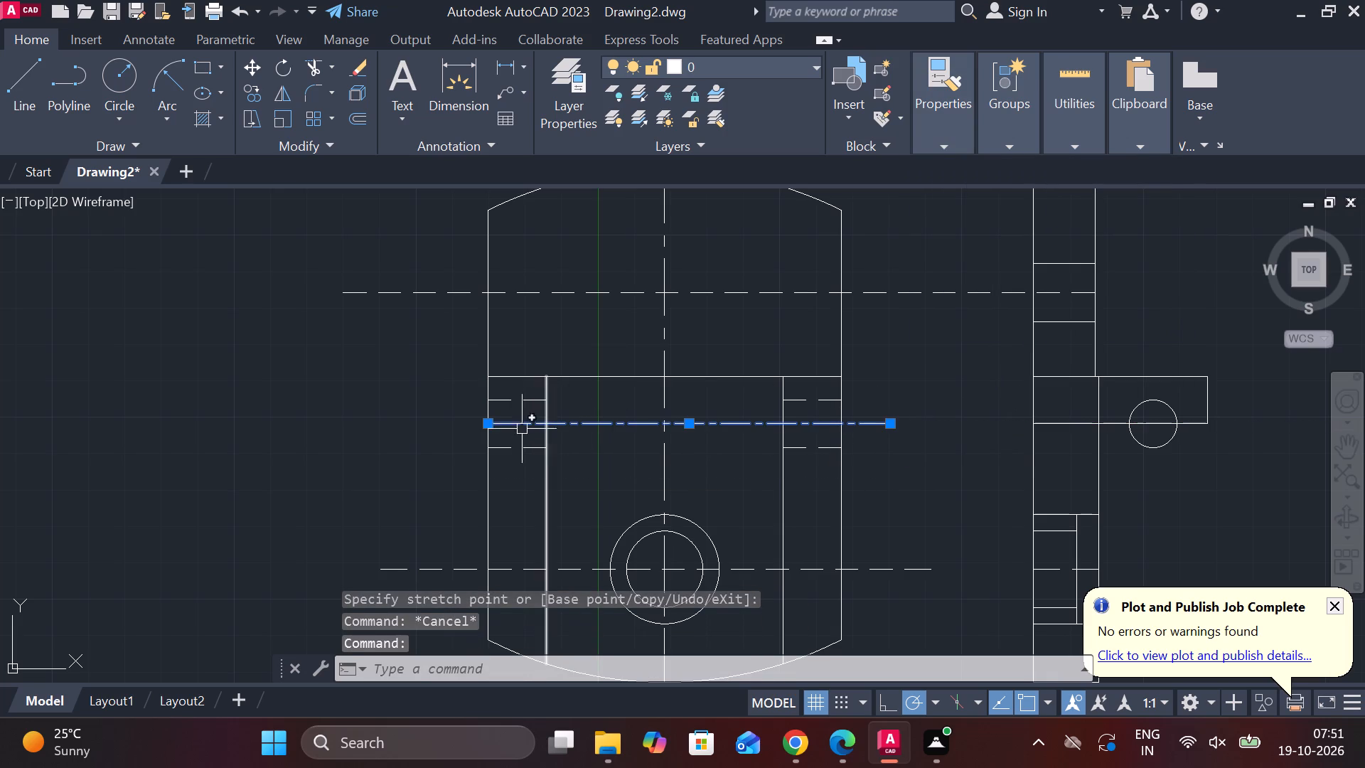
left_click(490, 424)
left_click(427, 424)
key("Escape")
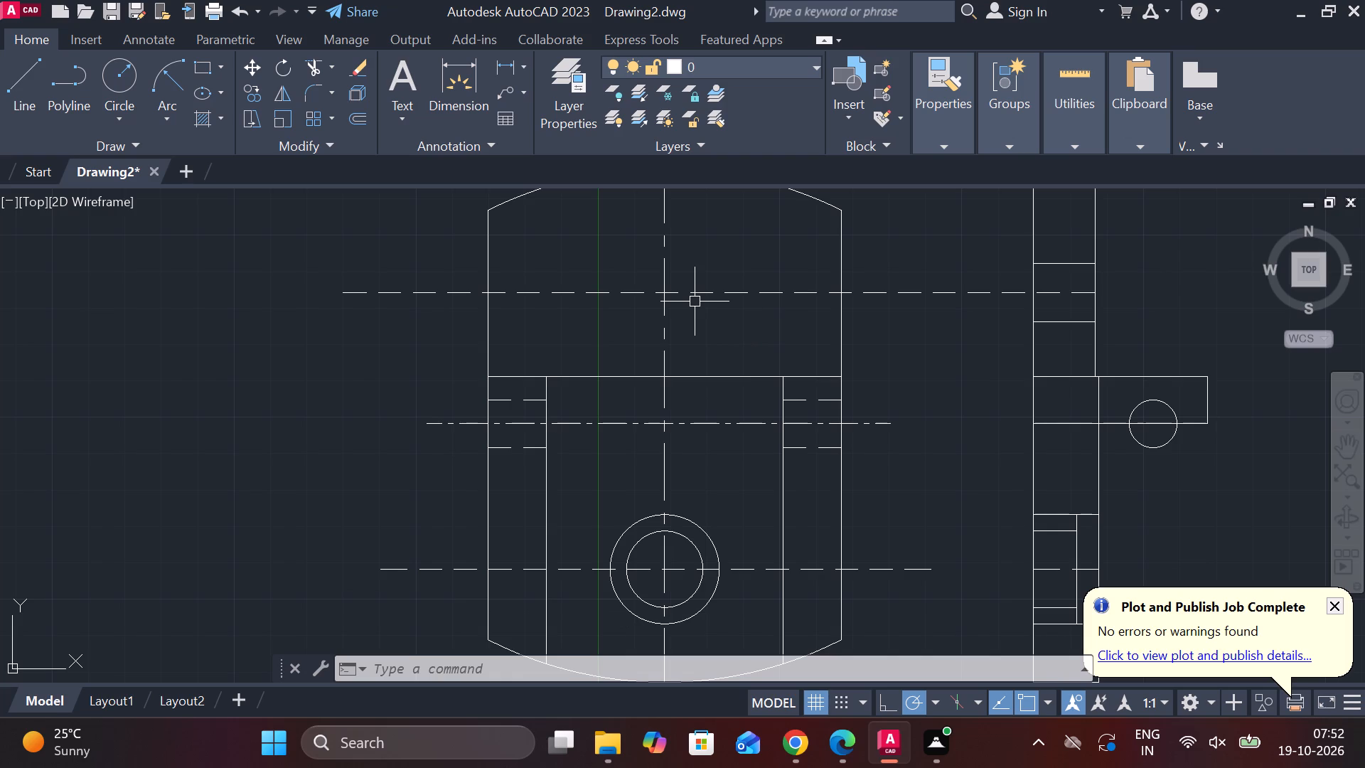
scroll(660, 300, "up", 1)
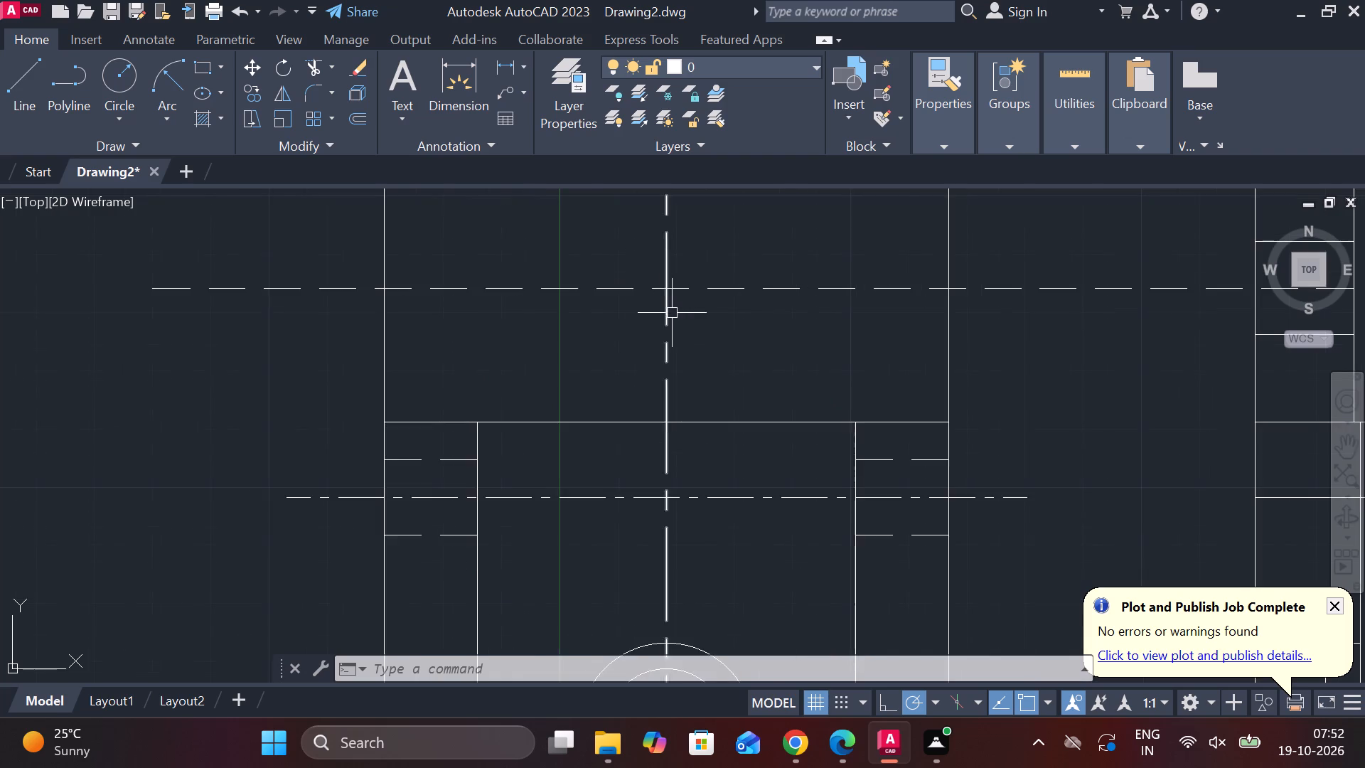
Draw a vertical line from the intersection of the upper dashed line and vertical centre line to just above the front view's top arc.
middle_click_drag(692, 316, 702, 407)
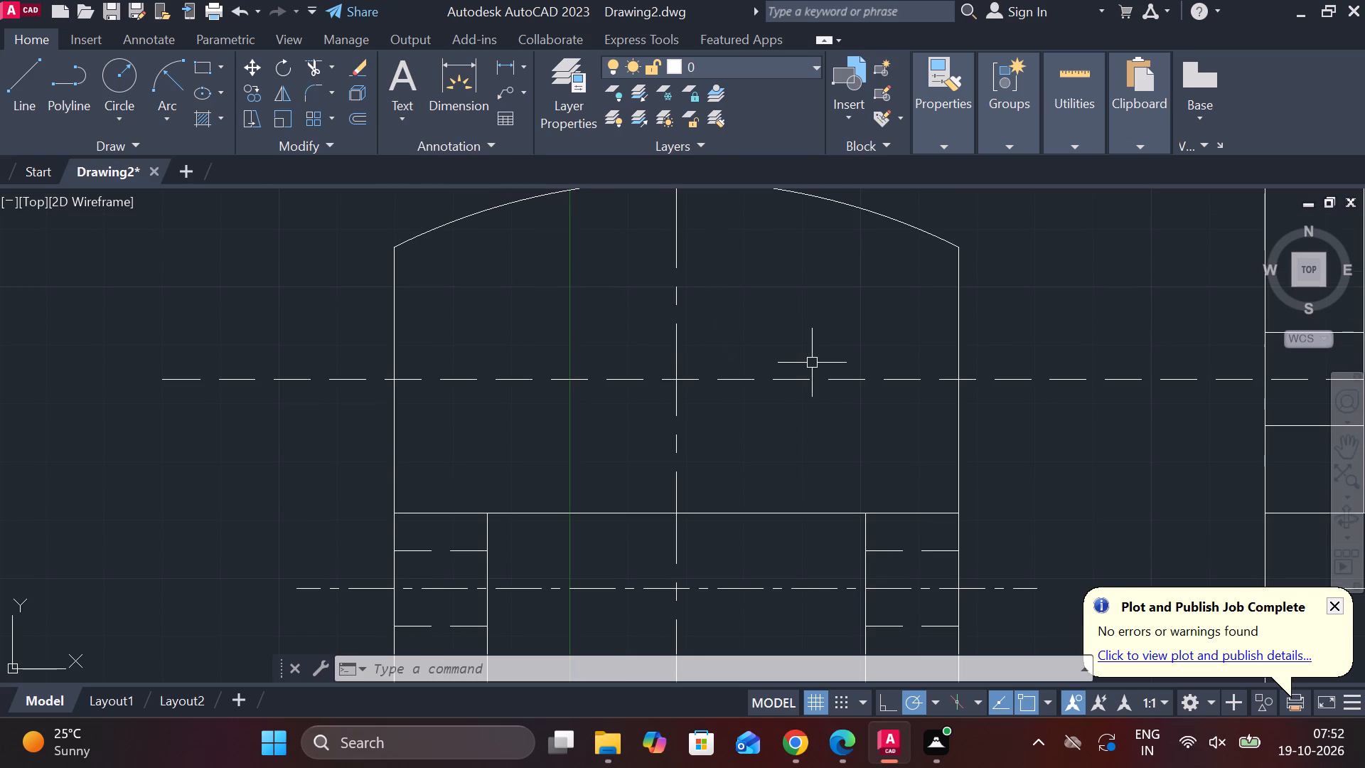
key("l")
key("Return")
left_click(670, 380)
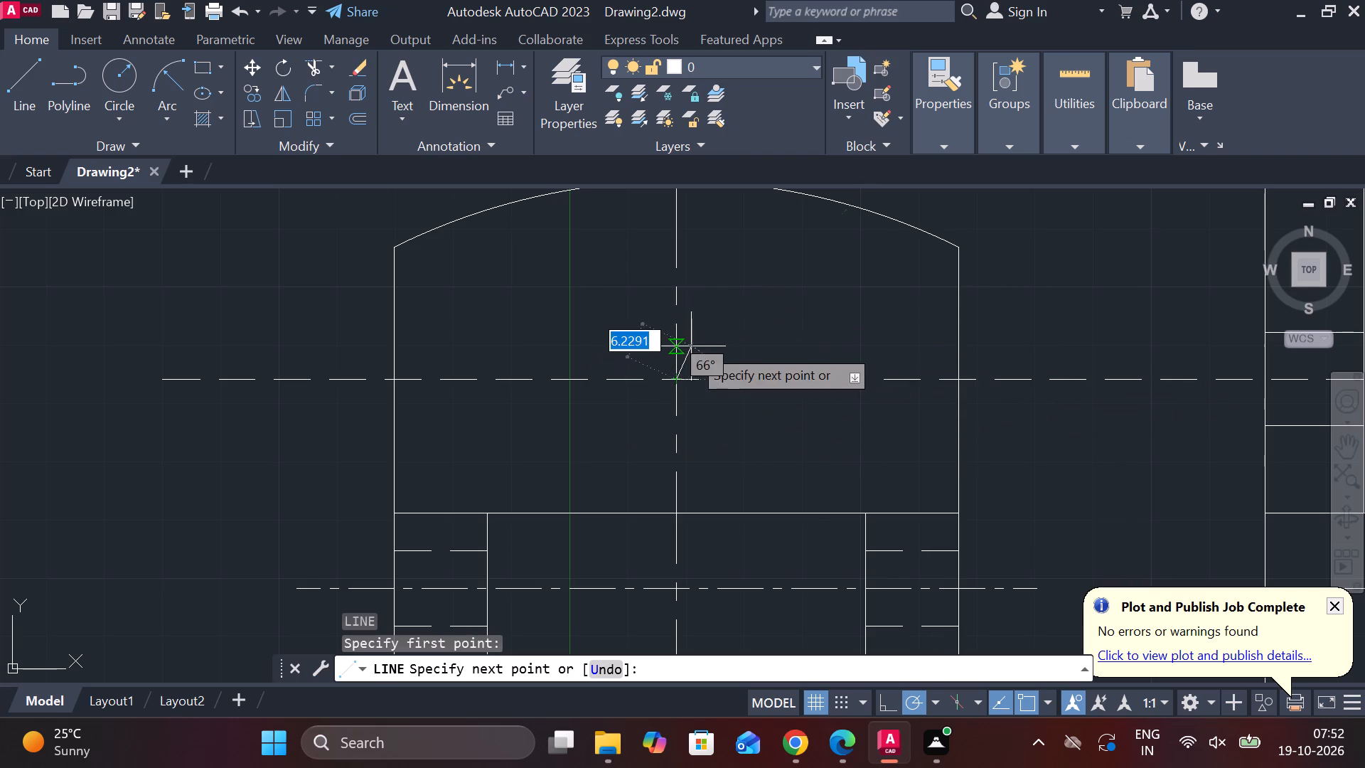
middle_click_drag(700, 412, 701, 485)
left_click(675, 226)
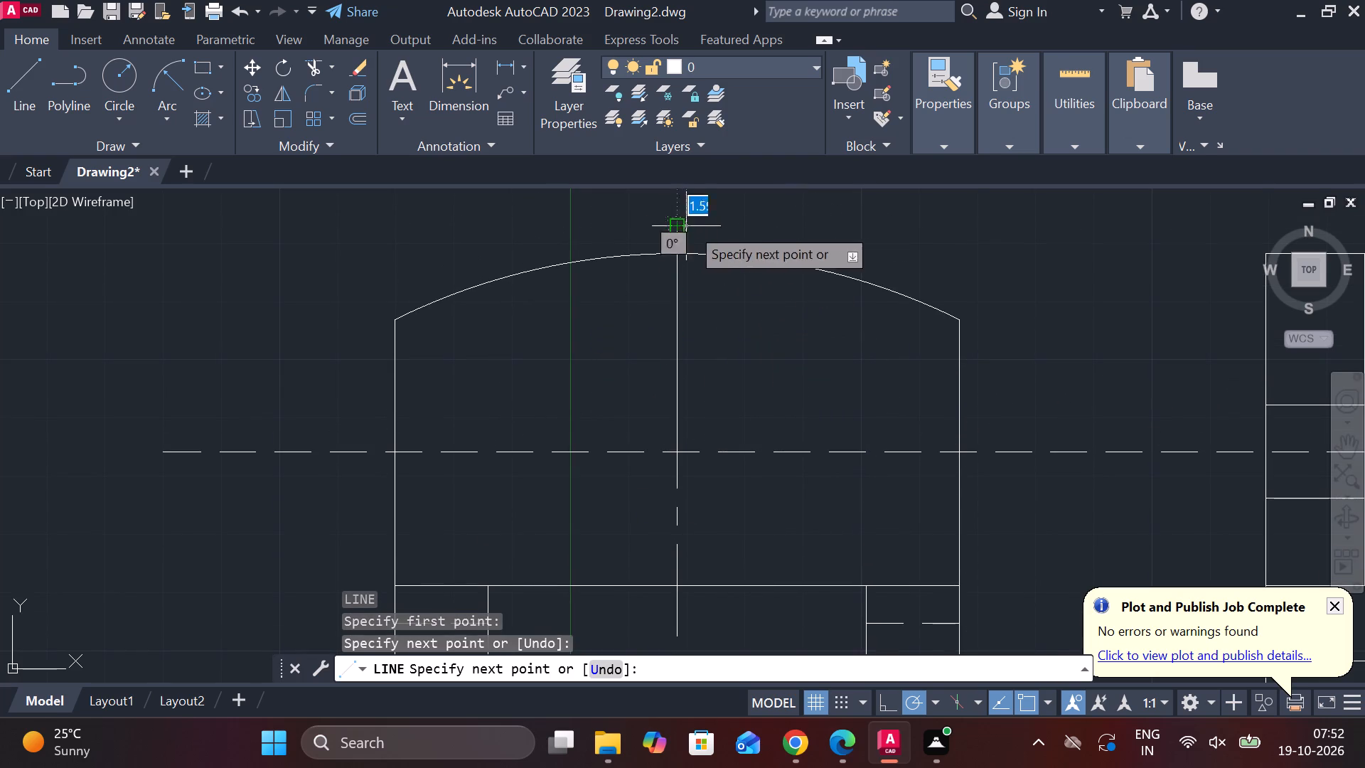
key("Escape")
Offset the new vertical line by 35 to both sides of the centre line.
left_click(680, 239)
key("o")
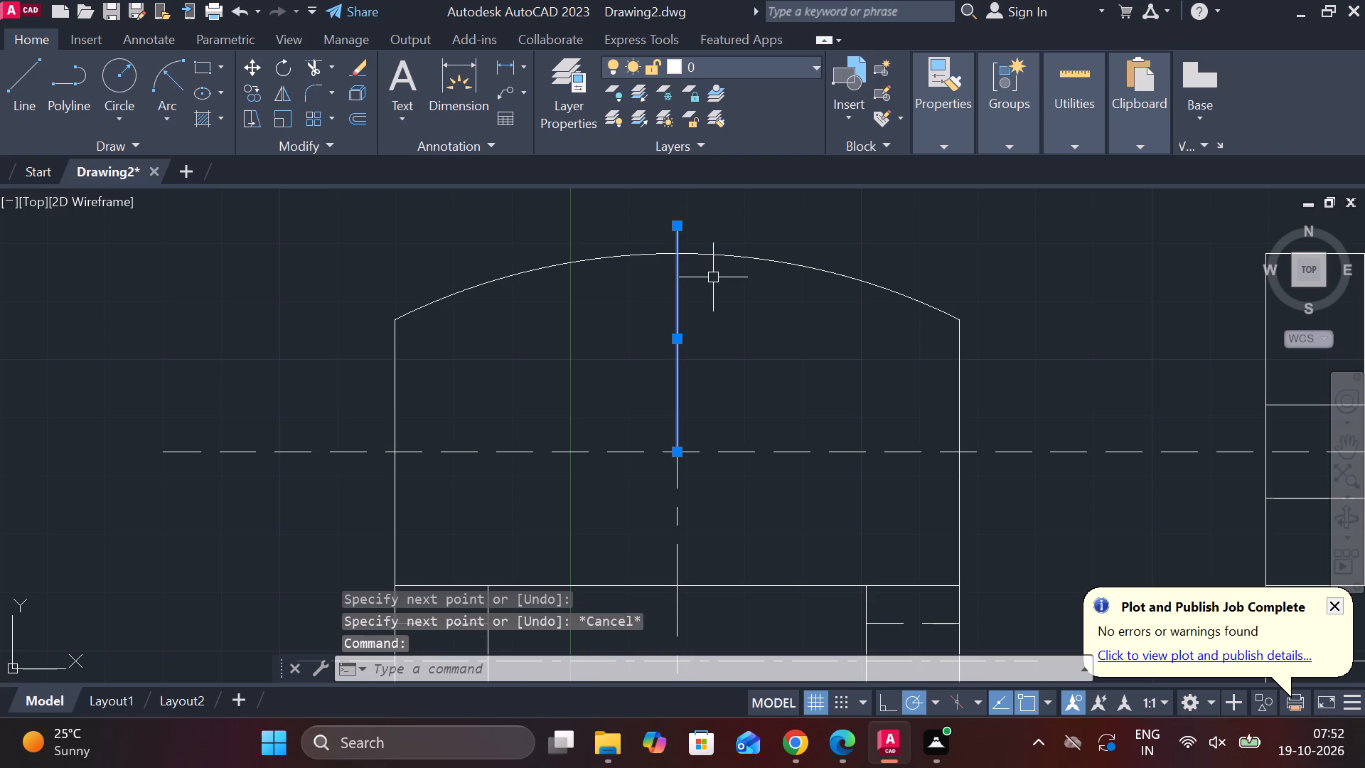
key("Return")
key("Return")
type("35")
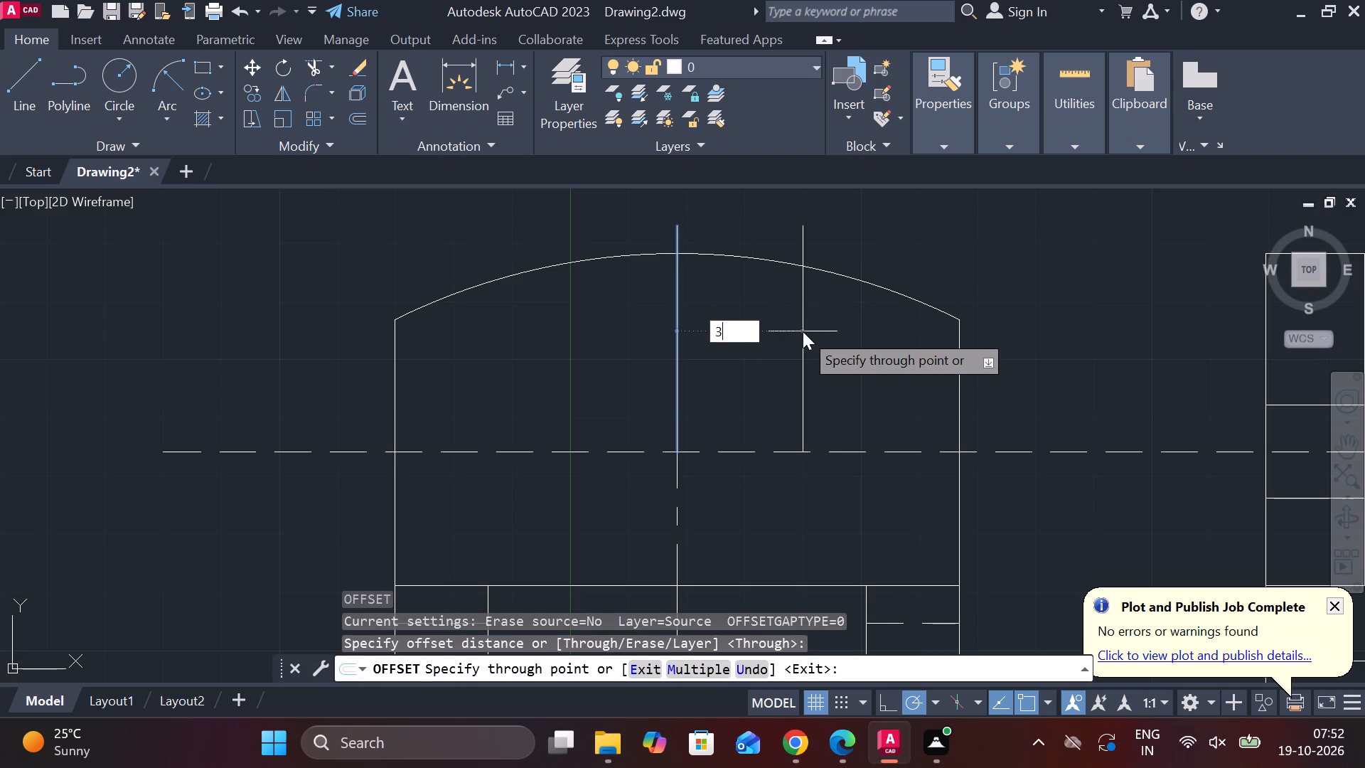
key("space")
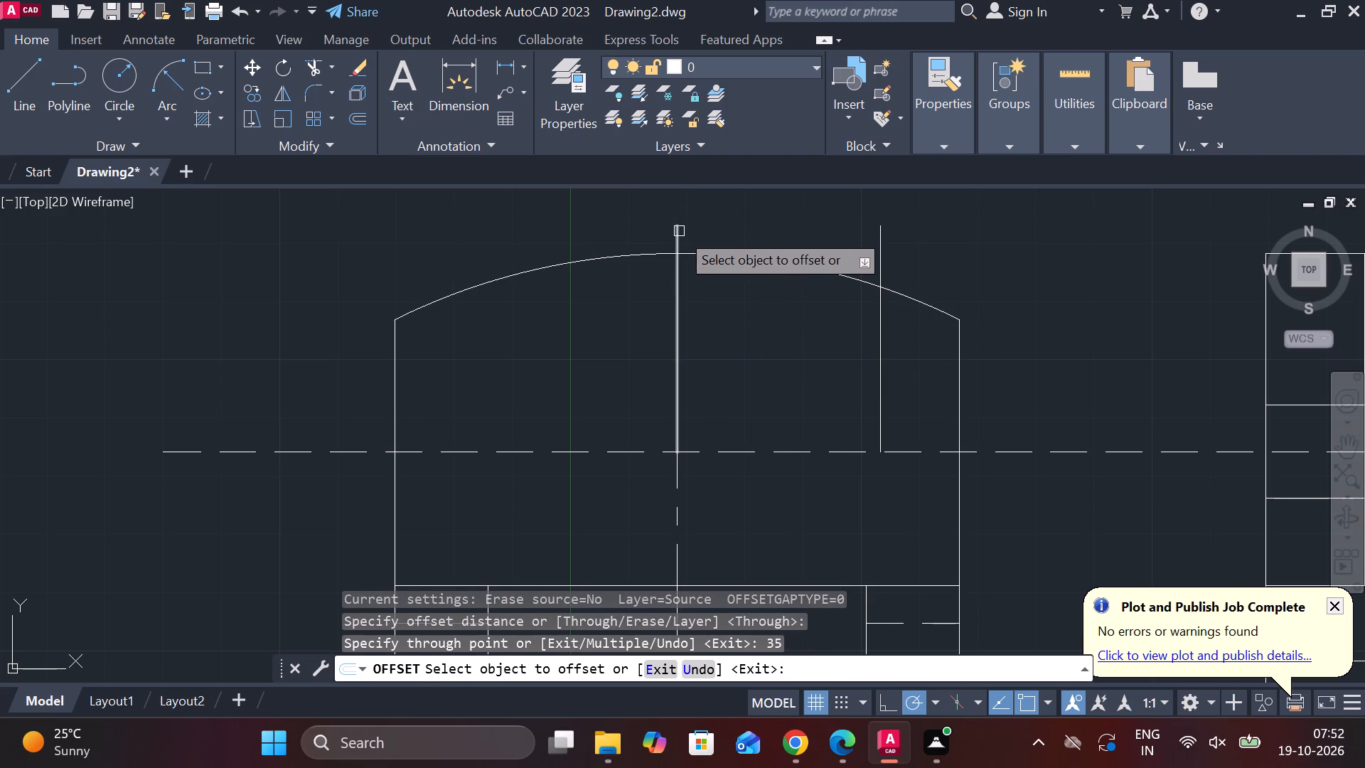
left_click(679, 231)
type("35")
key("space")
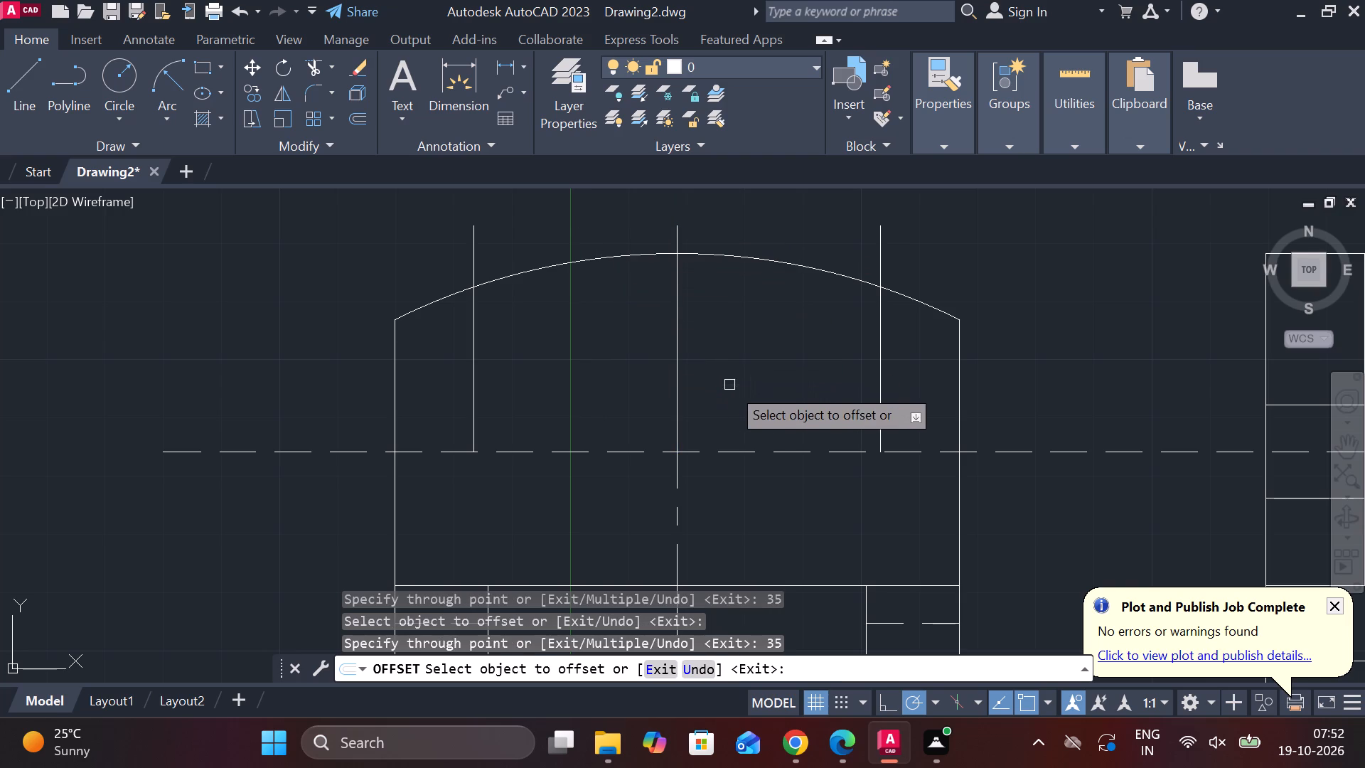
key("Escape")
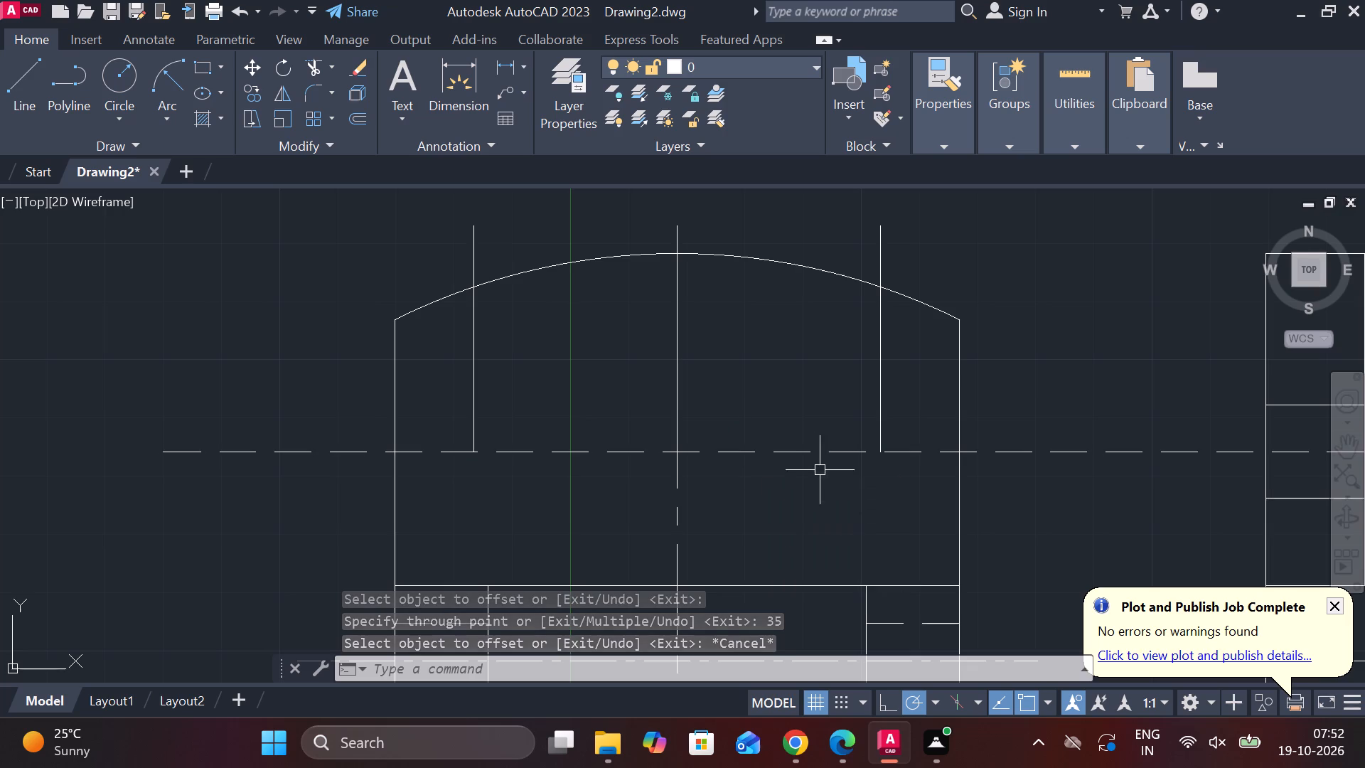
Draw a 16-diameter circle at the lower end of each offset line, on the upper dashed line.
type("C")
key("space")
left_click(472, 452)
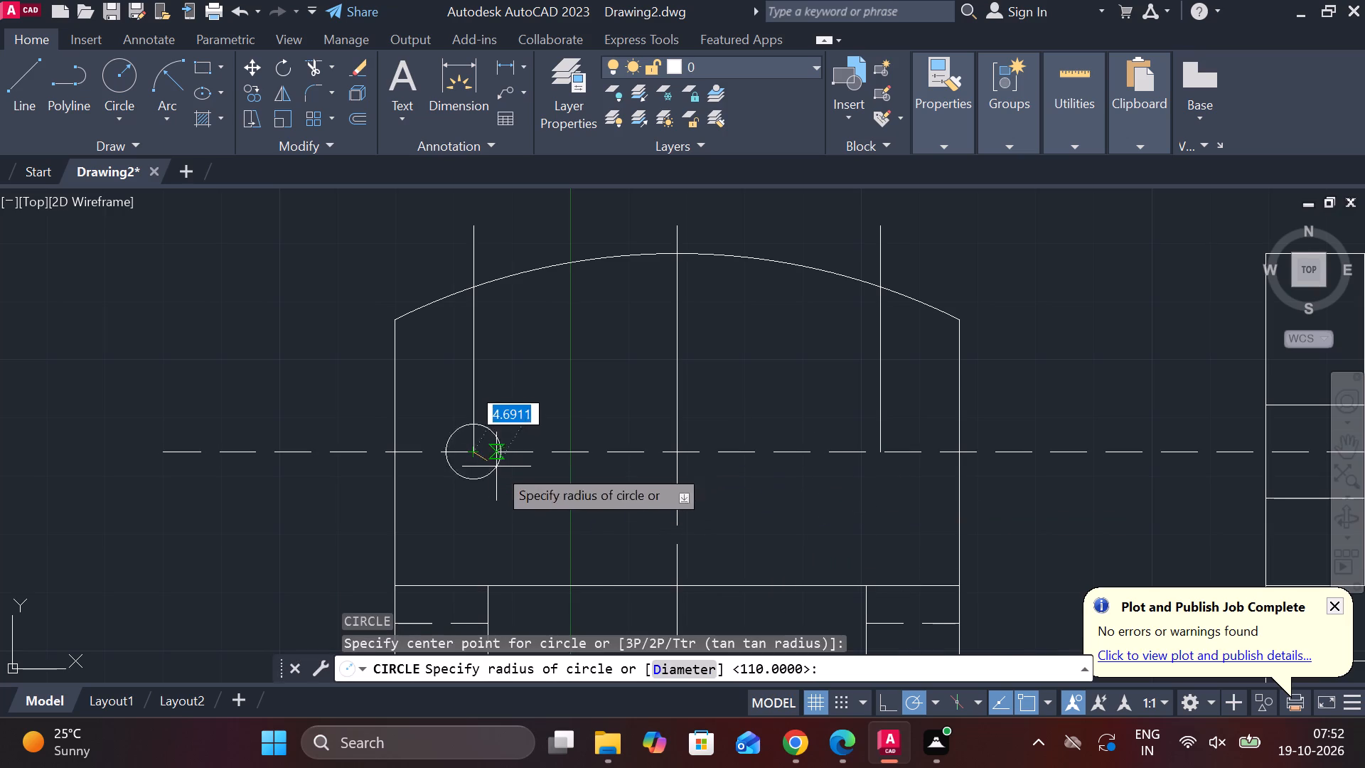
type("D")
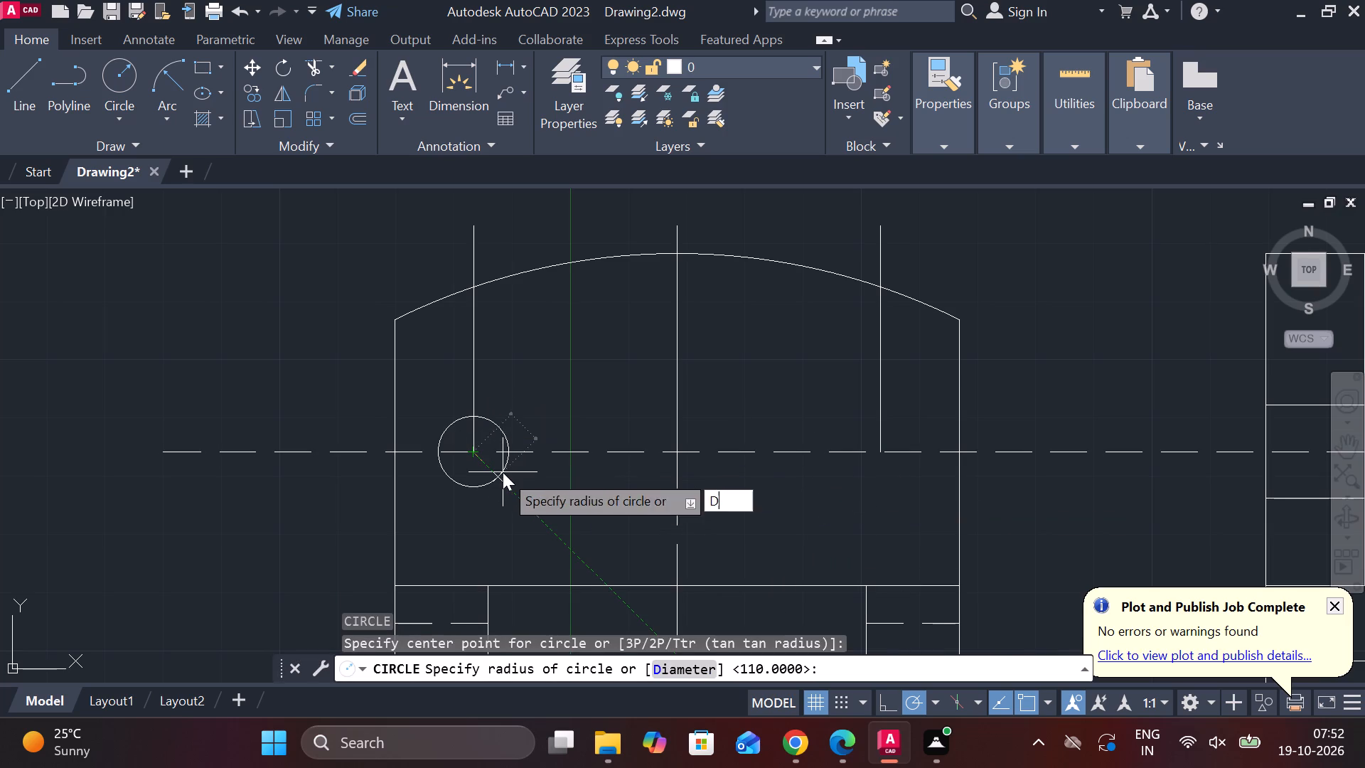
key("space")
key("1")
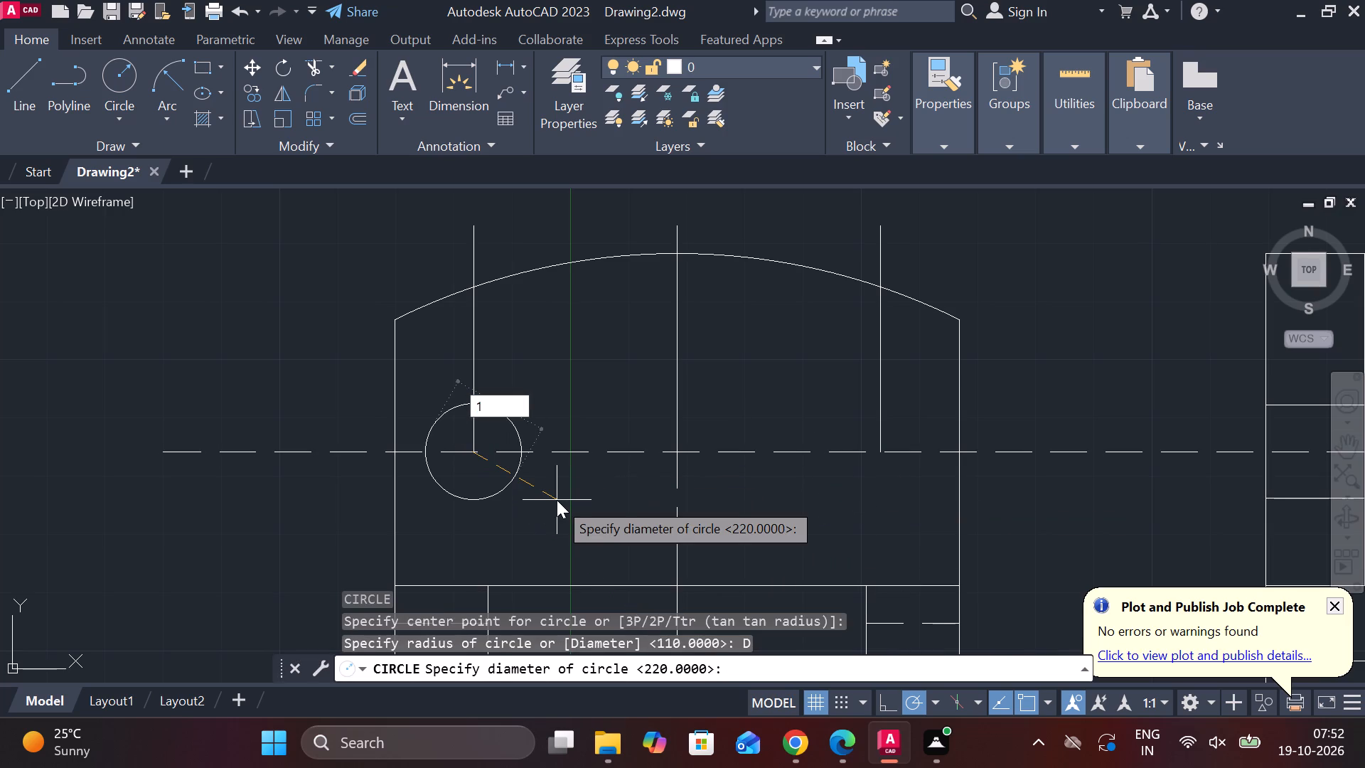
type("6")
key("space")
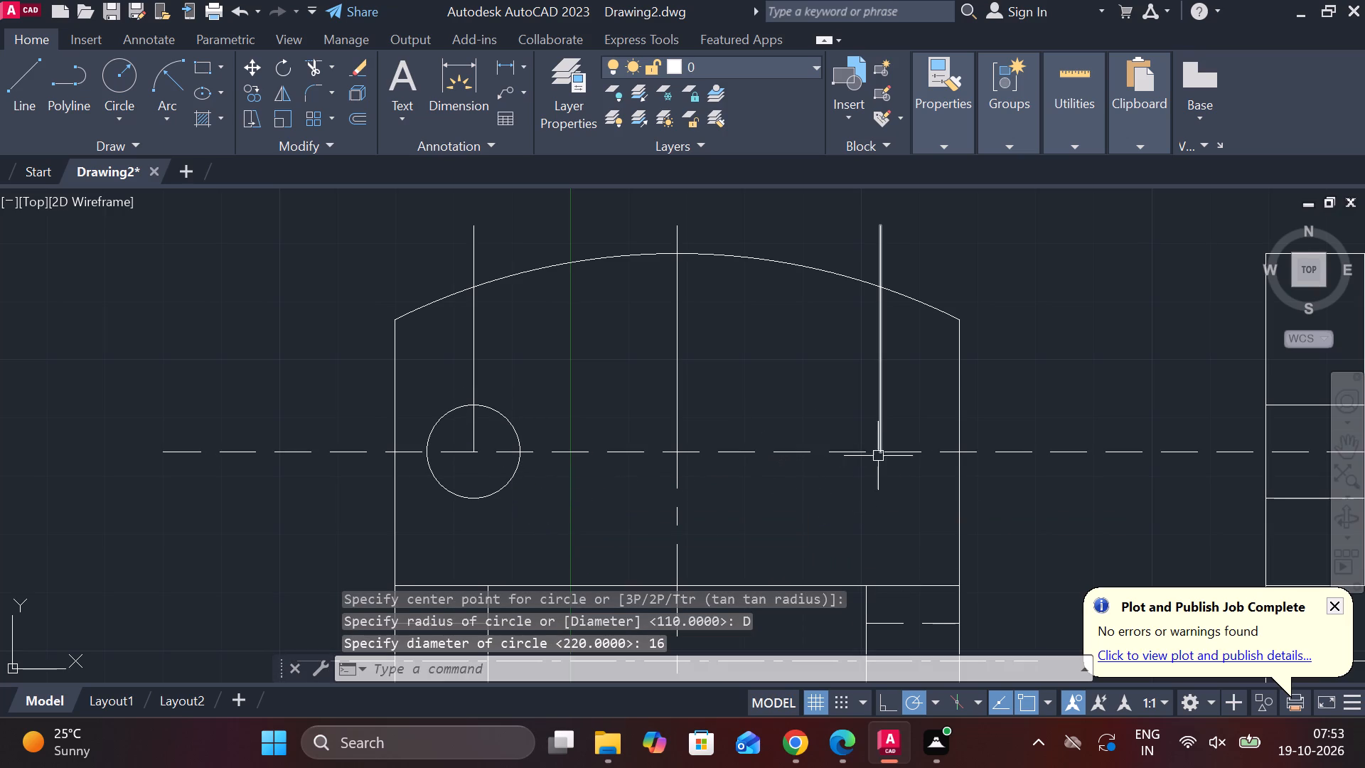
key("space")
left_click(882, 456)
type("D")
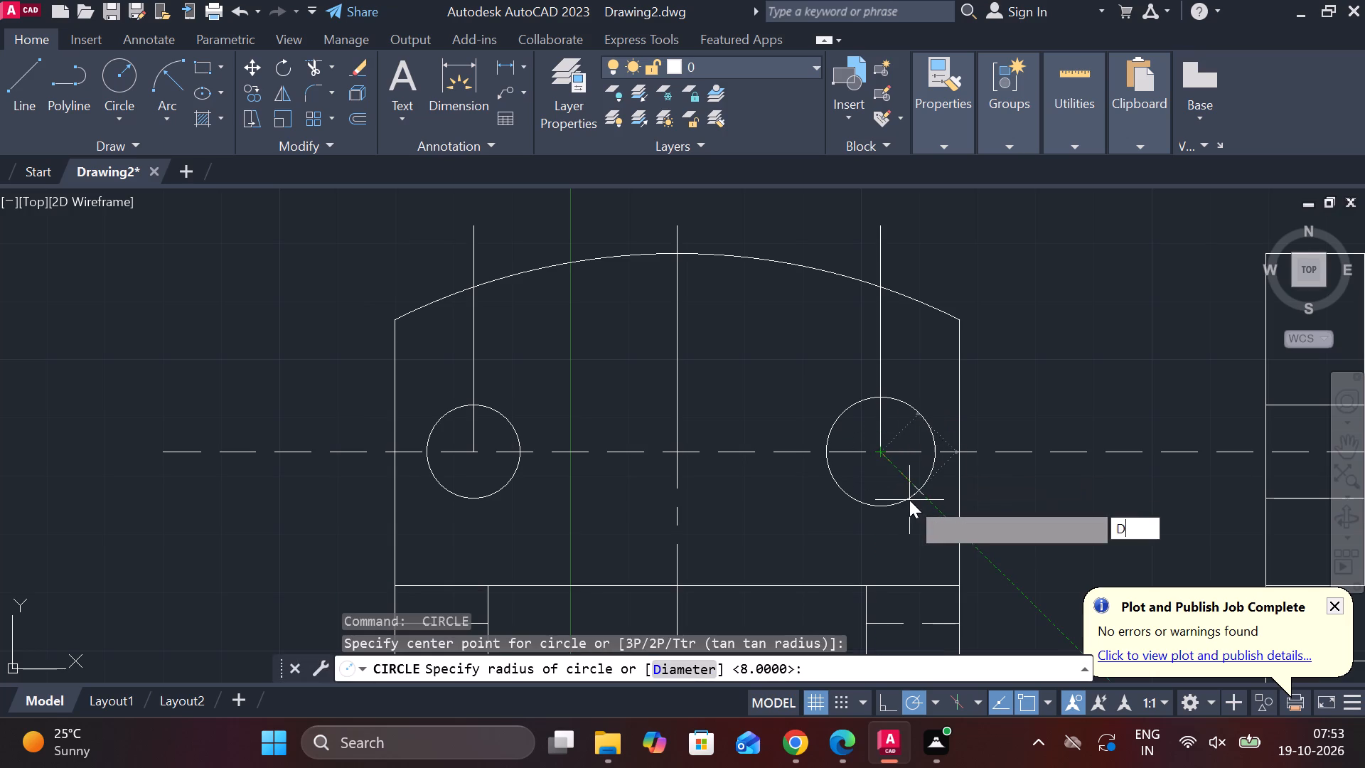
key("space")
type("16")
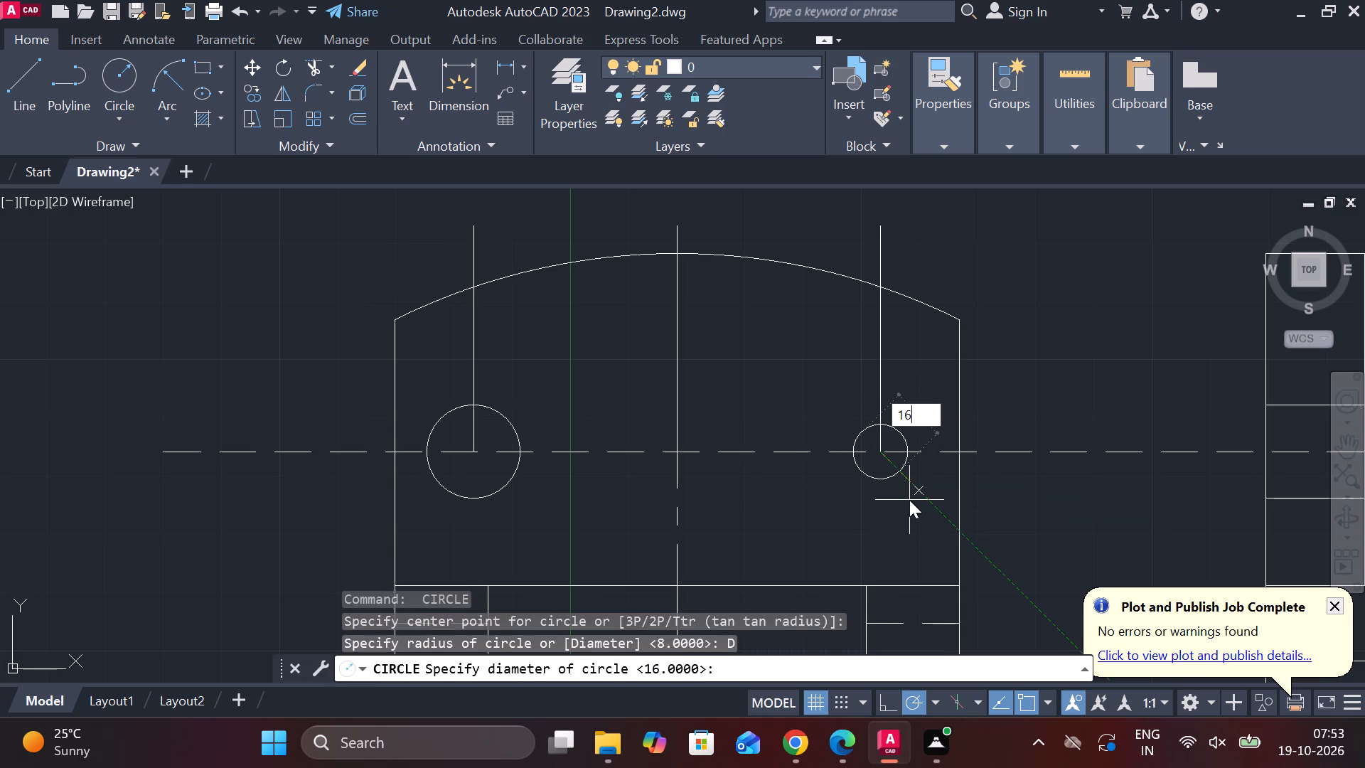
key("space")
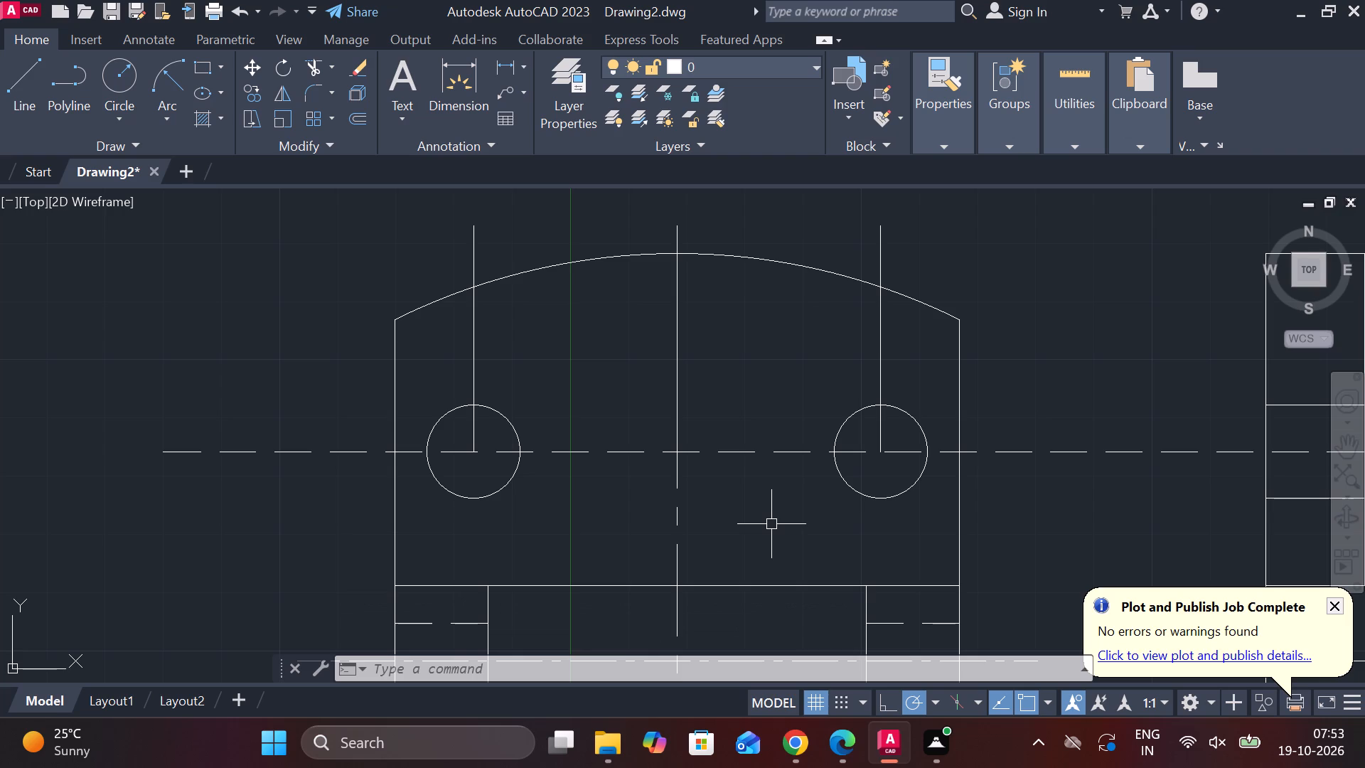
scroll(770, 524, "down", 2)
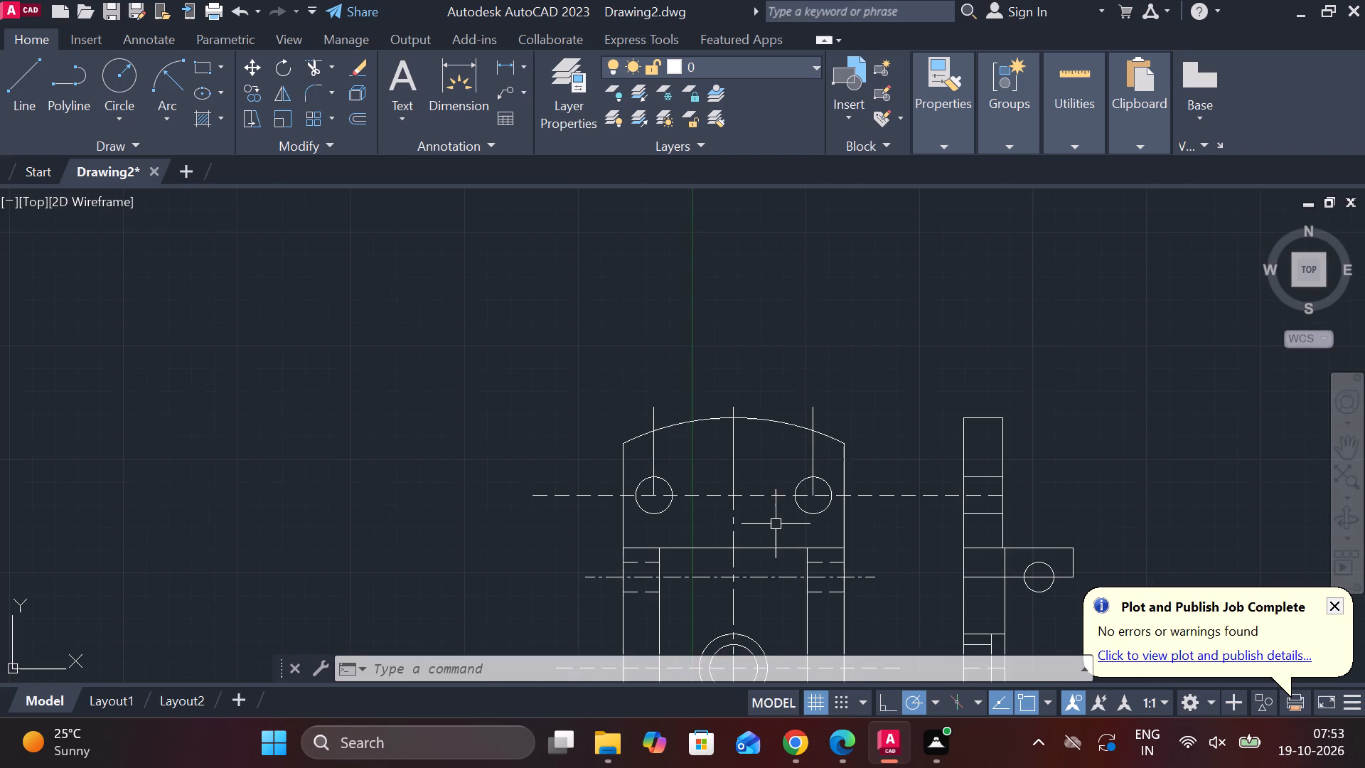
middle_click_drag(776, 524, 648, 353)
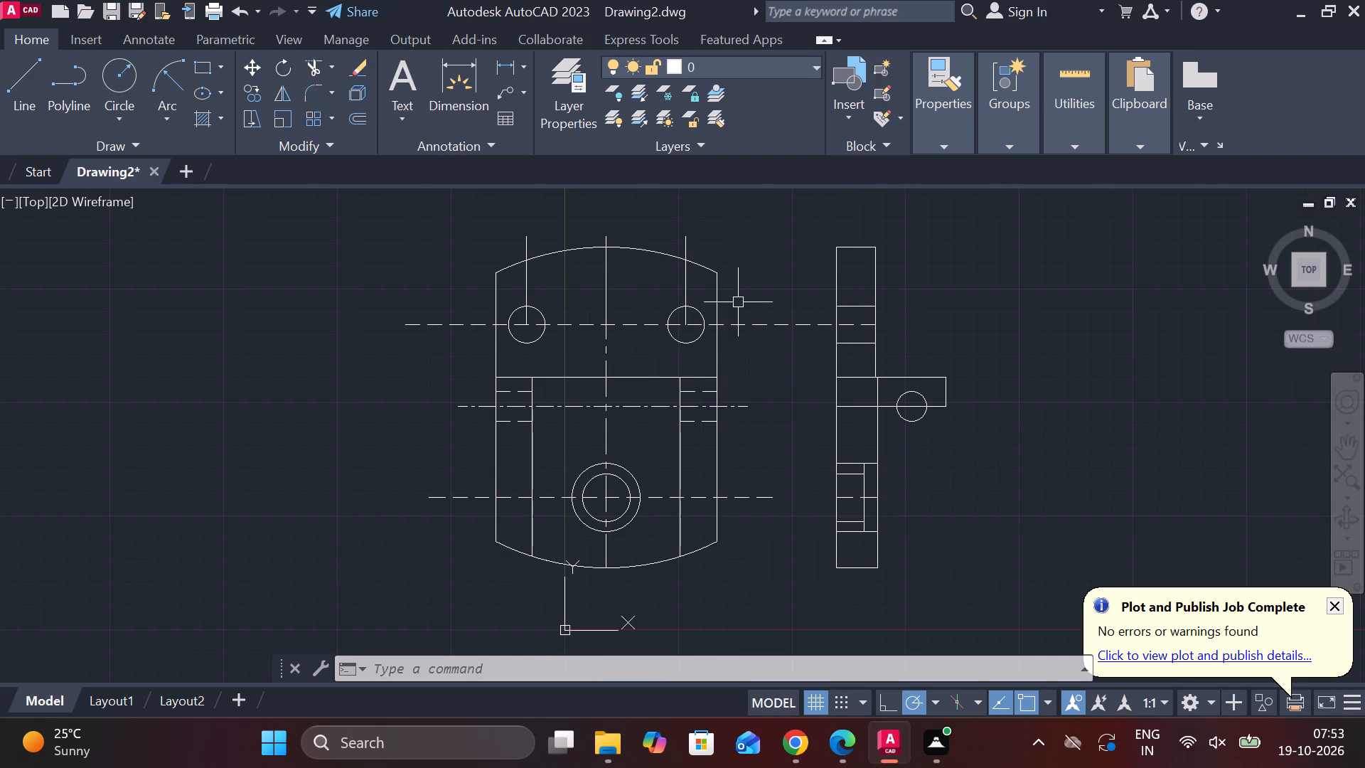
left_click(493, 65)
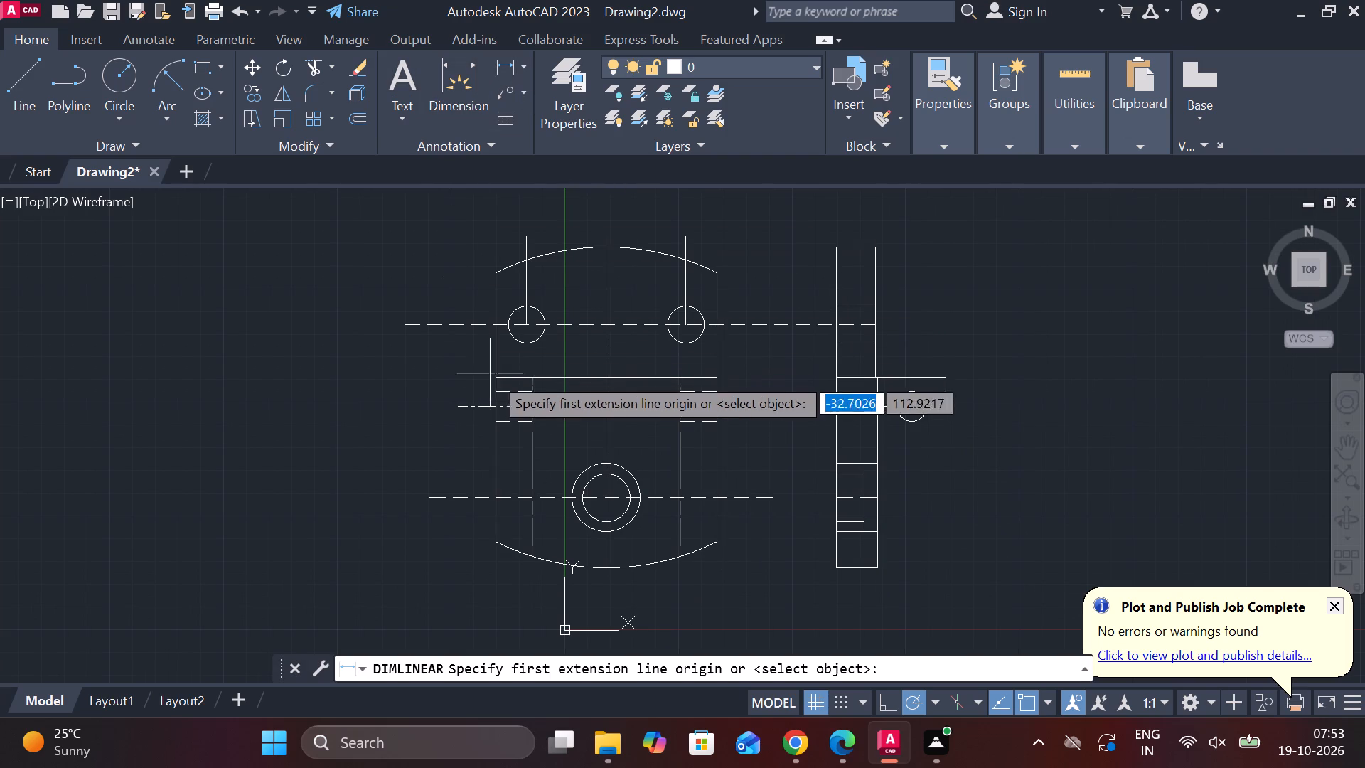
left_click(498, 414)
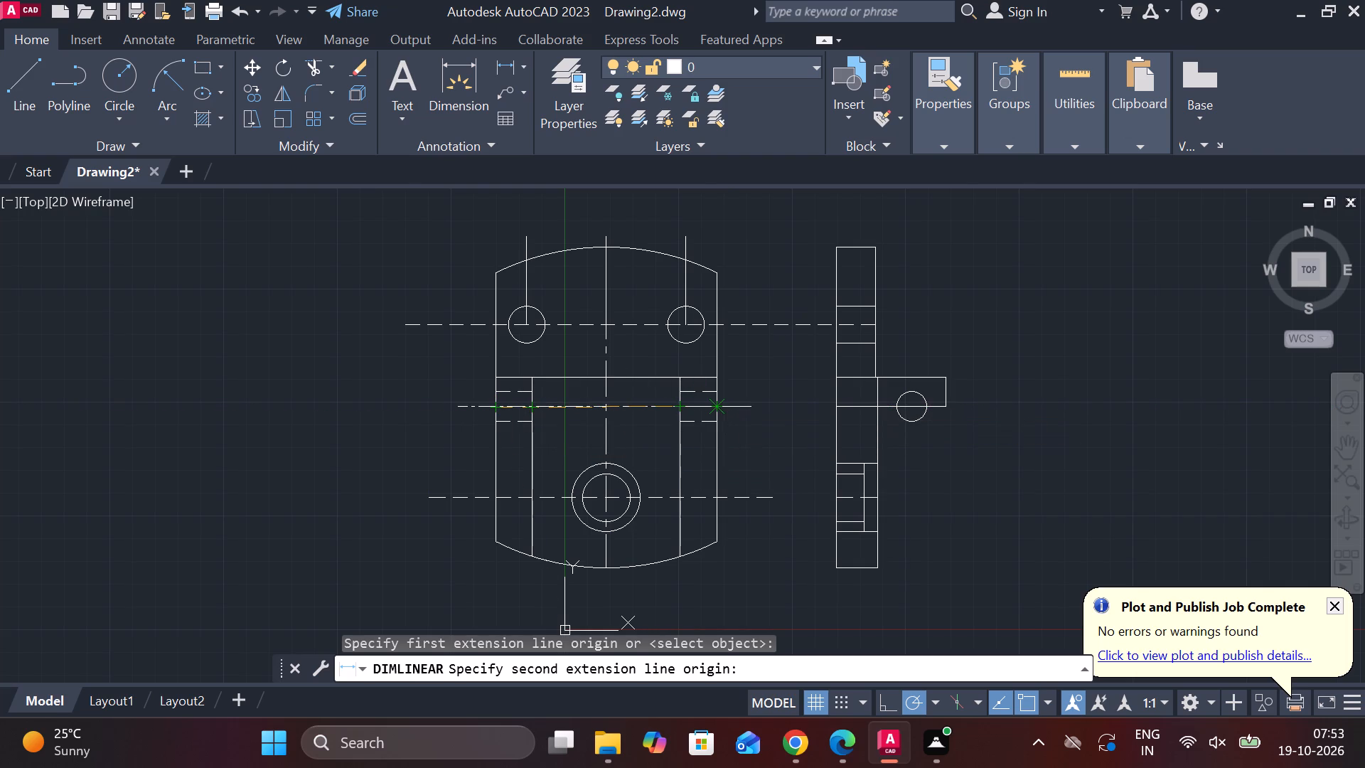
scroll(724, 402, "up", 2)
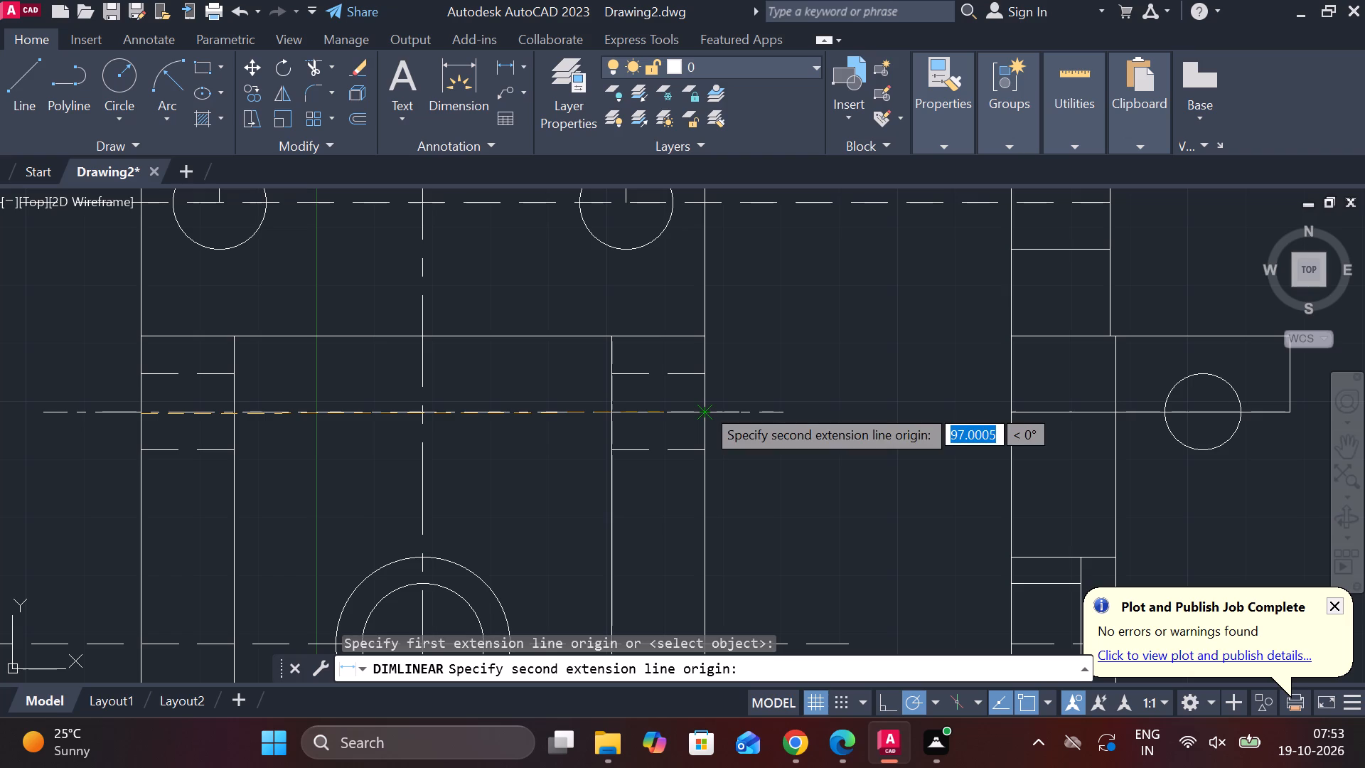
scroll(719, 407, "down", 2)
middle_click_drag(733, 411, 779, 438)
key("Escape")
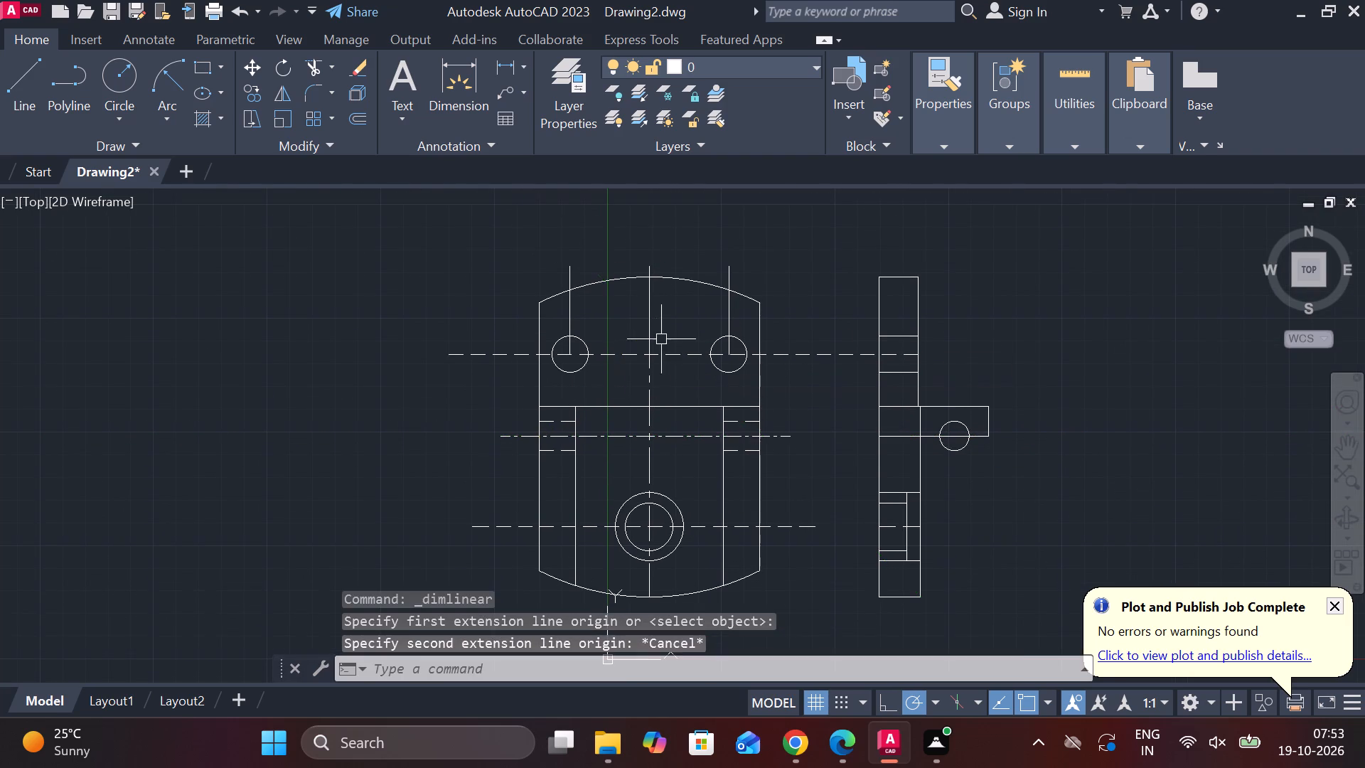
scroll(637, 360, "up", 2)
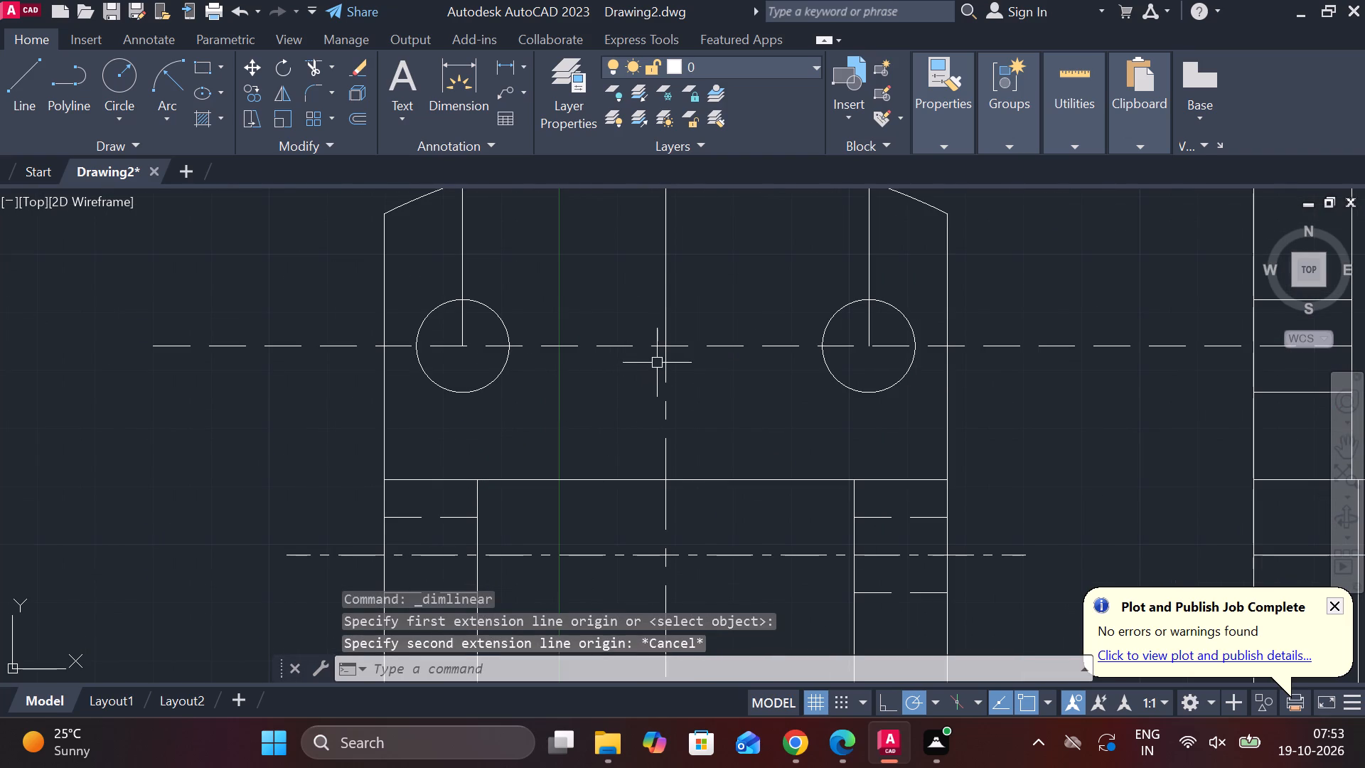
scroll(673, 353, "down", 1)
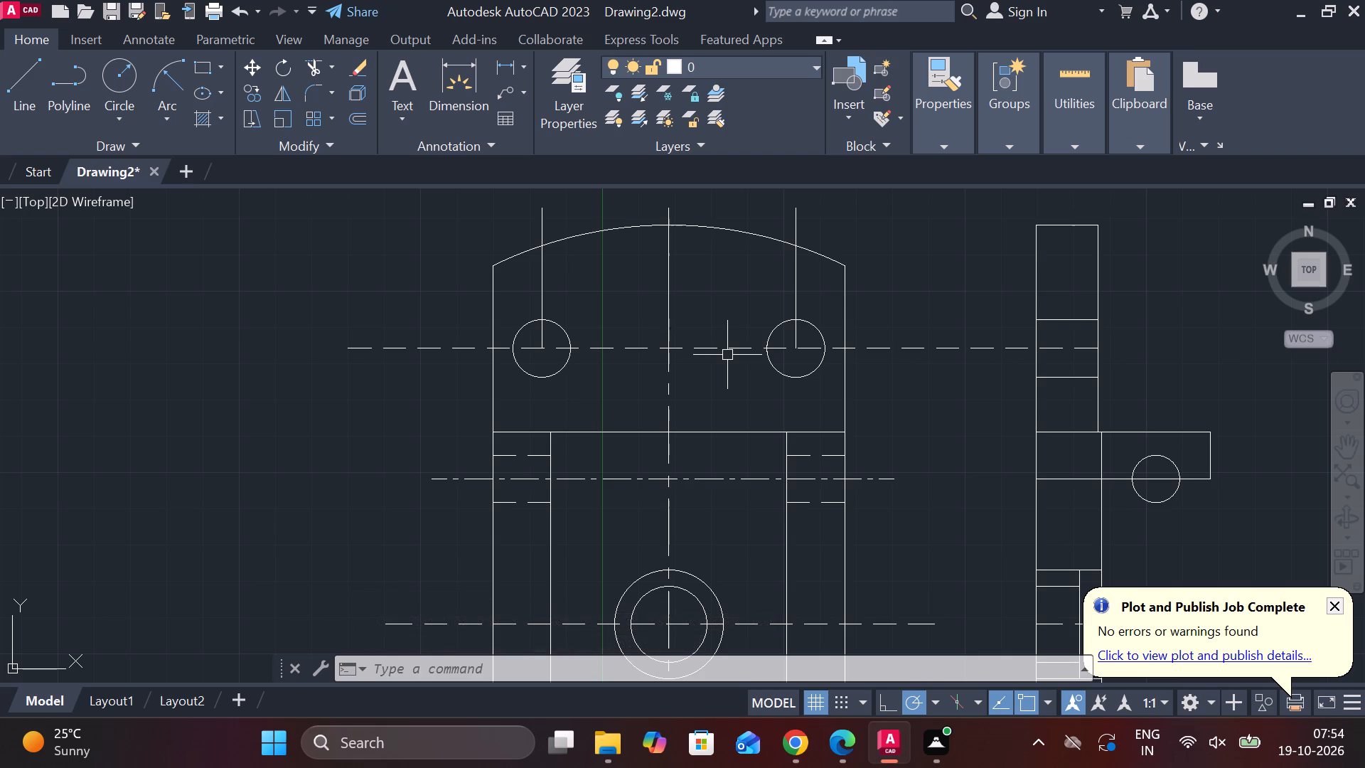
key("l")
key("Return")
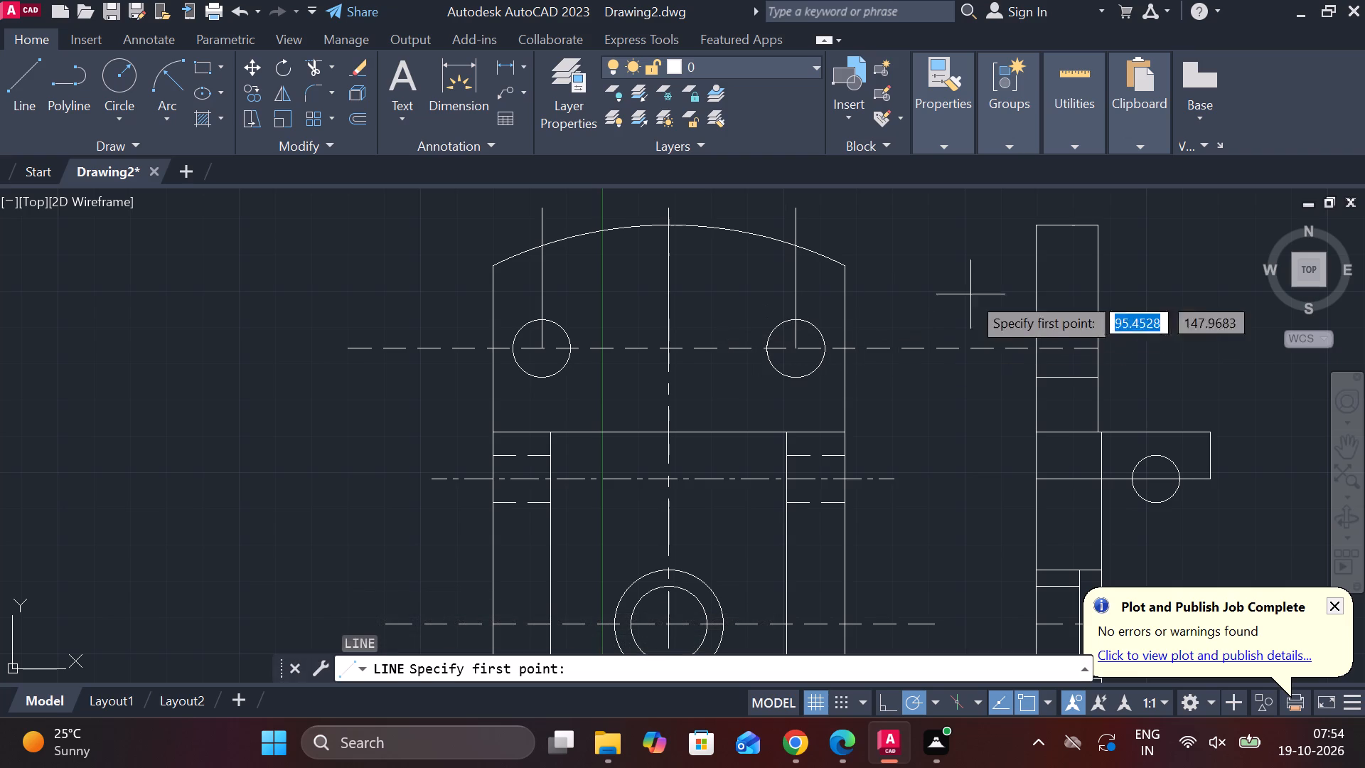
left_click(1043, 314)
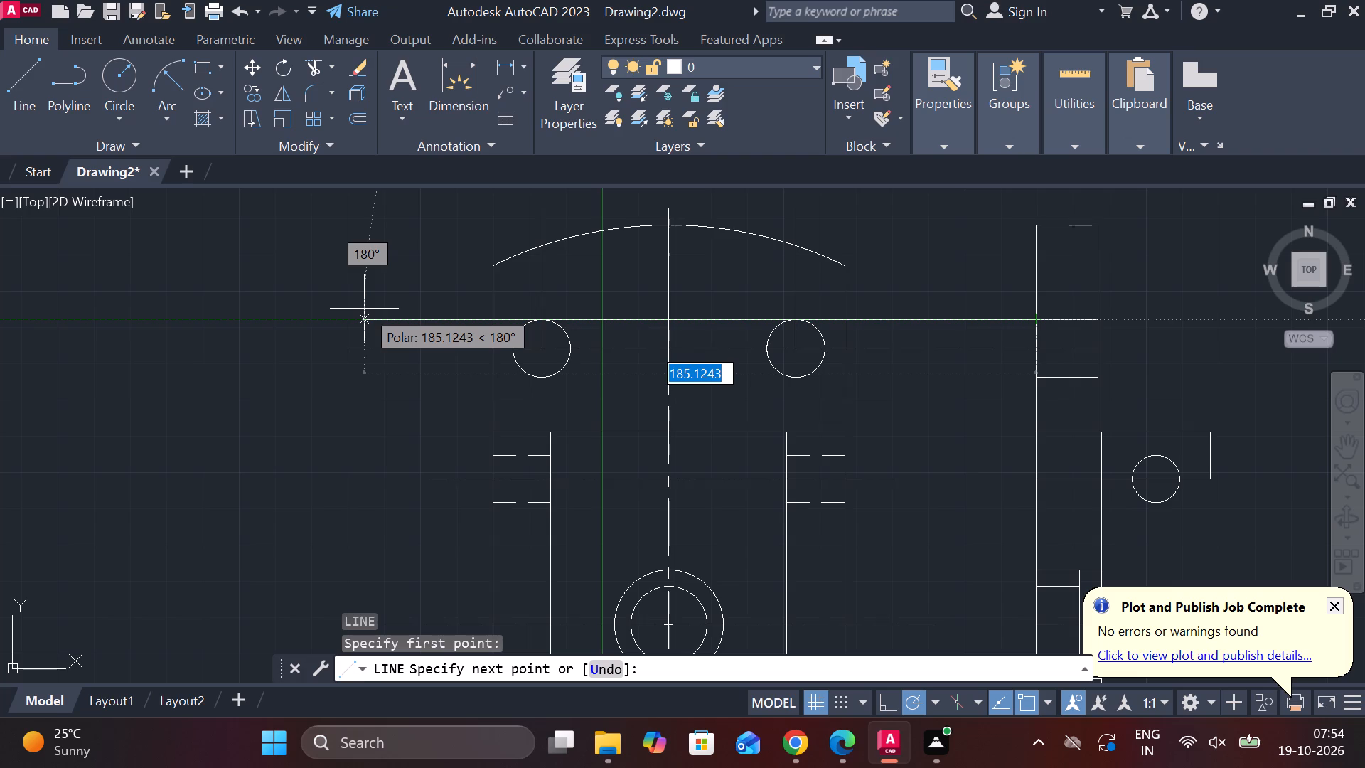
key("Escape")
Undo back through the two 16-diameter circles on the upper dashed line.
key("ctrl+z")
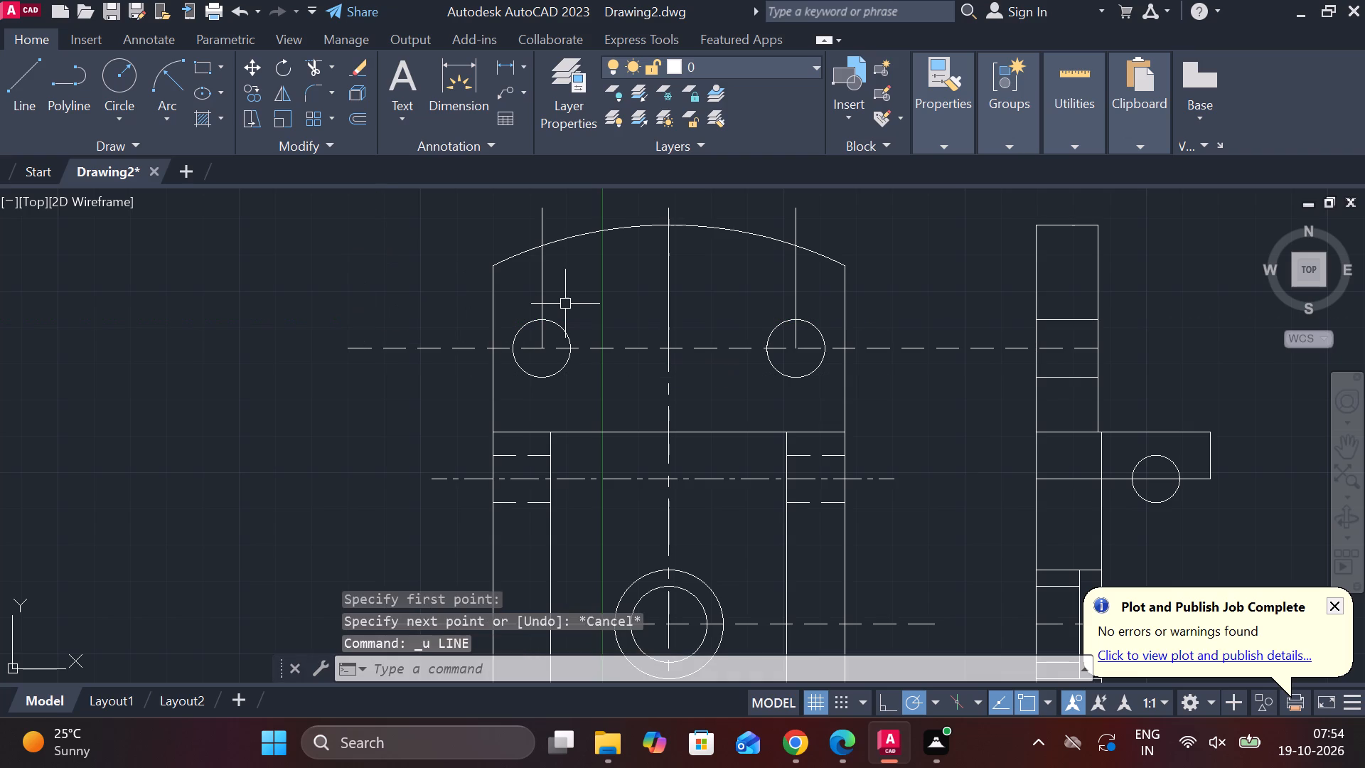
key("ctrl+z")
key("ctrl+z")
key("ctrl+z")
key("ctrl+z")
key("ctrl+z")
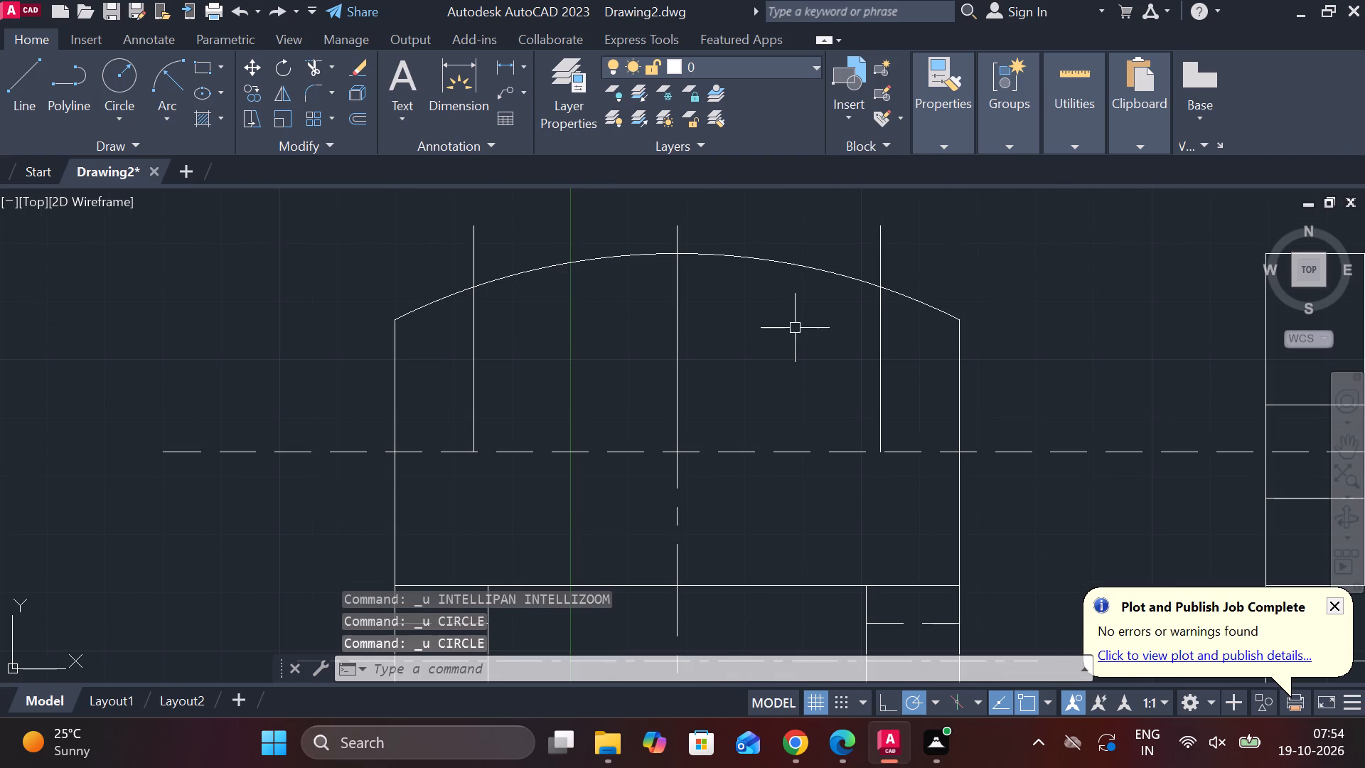
Draw a circle of radius about 76 from the concentric circles' centre through the intersection of the upper dashed line and vertical centre line.
scroll(742, 372, "down", 2)
scroll(733, 437, "up", 1)
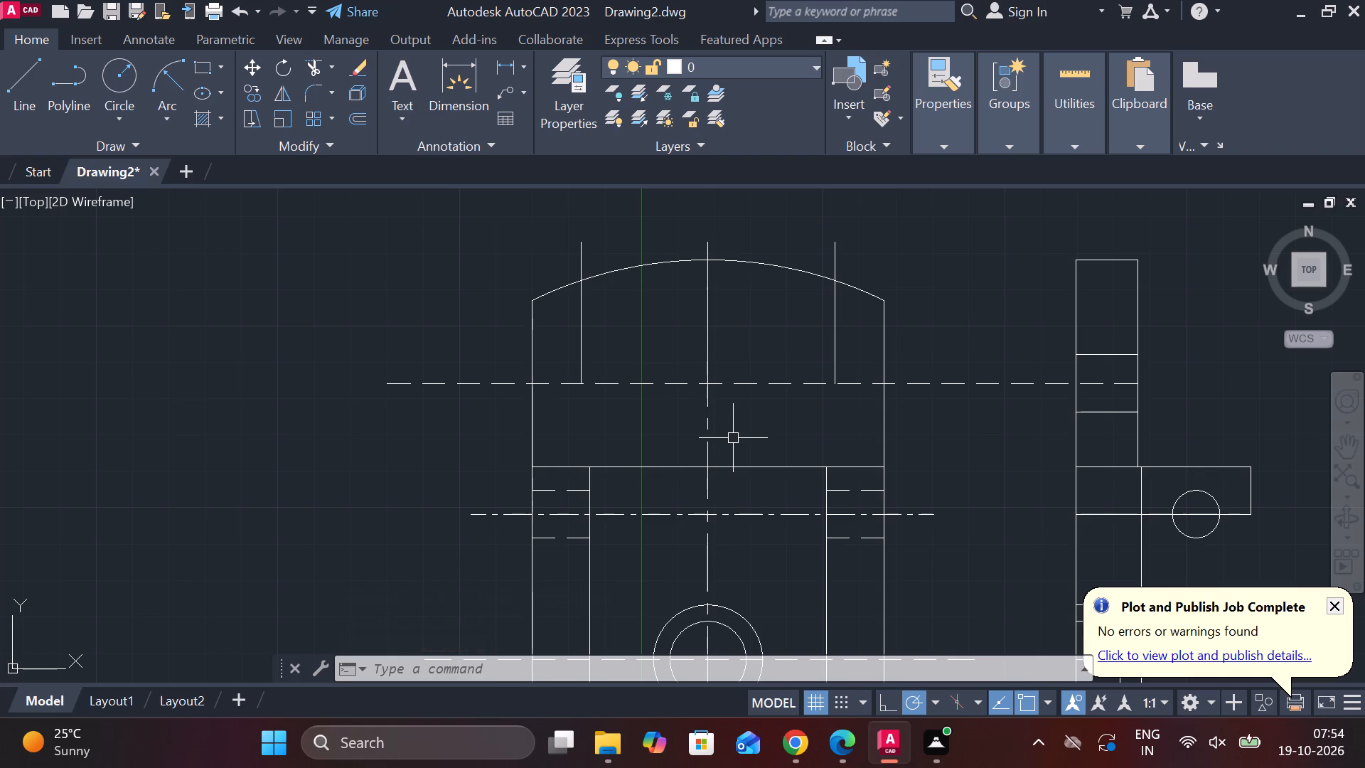
left_click(131, 80)
middle_click(700, 486)
middle_click_drag(704, 442, 722, 338)
left_click(728, 551)
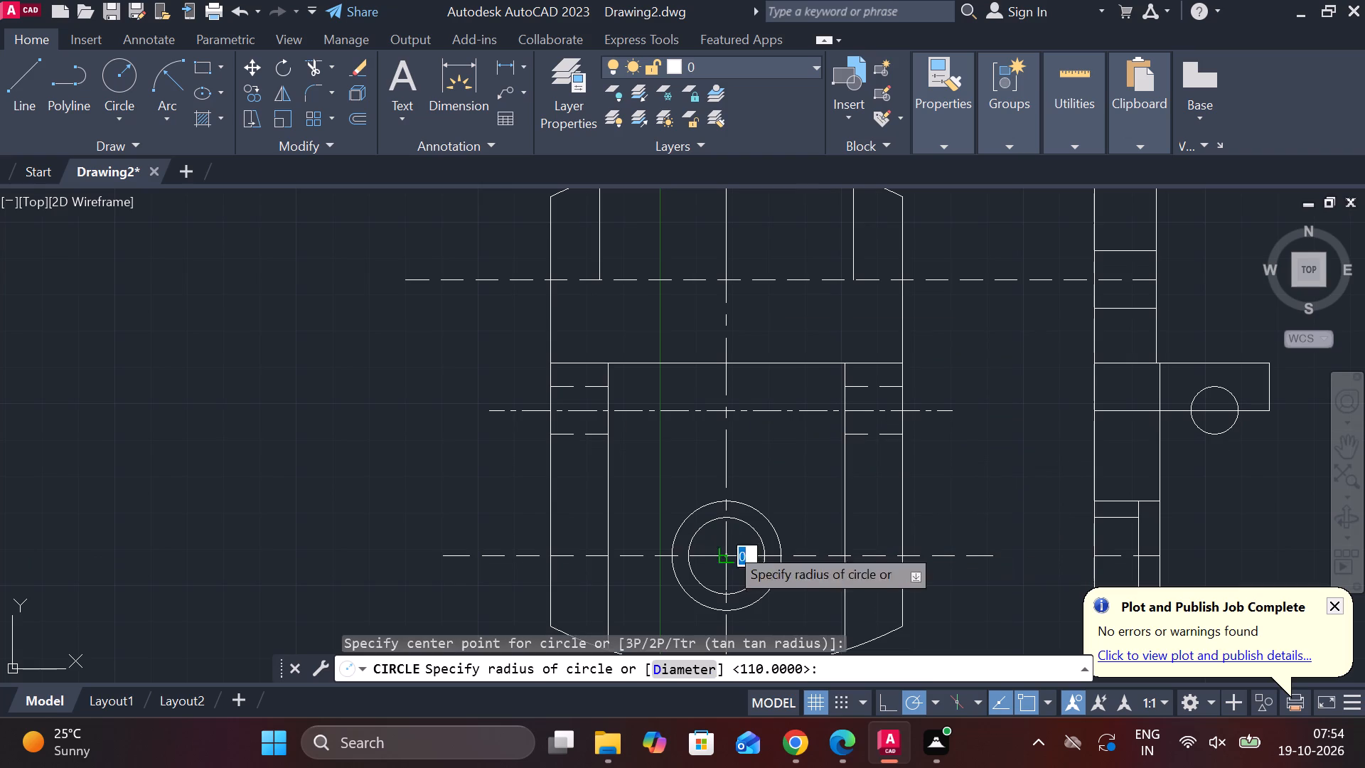
left_click(729, 275)
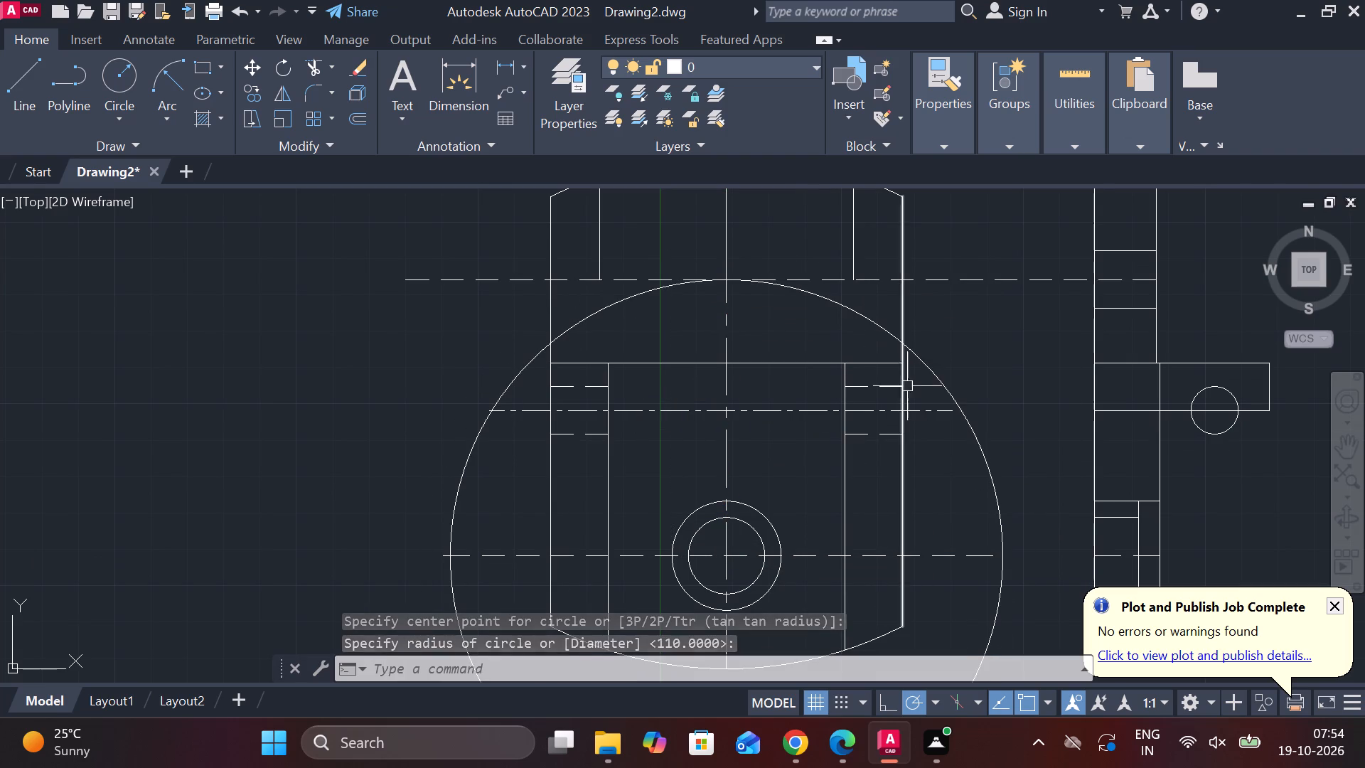
Trim the large circle outside the front view's outer vertical edges, keeping only its upper arc between them.
type("TR")
key("space")
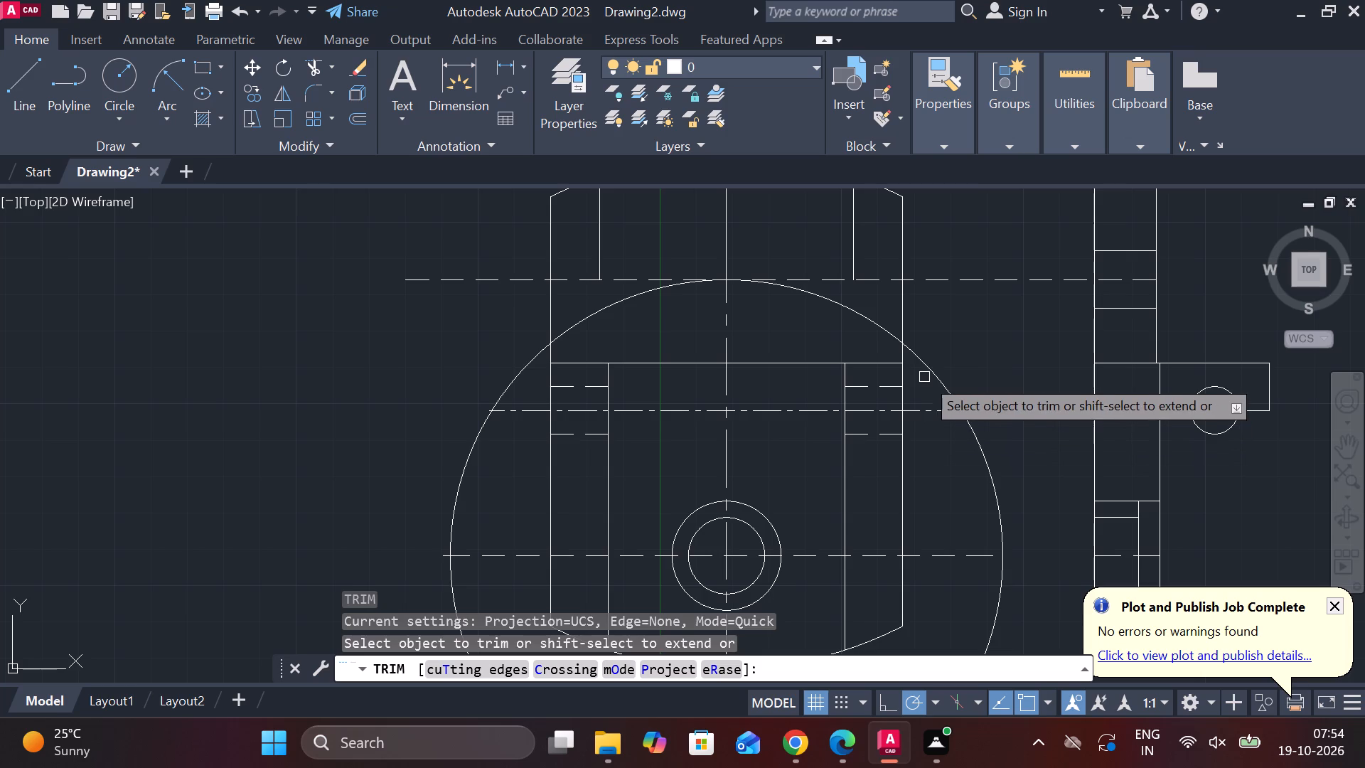
left_click(926, 367)
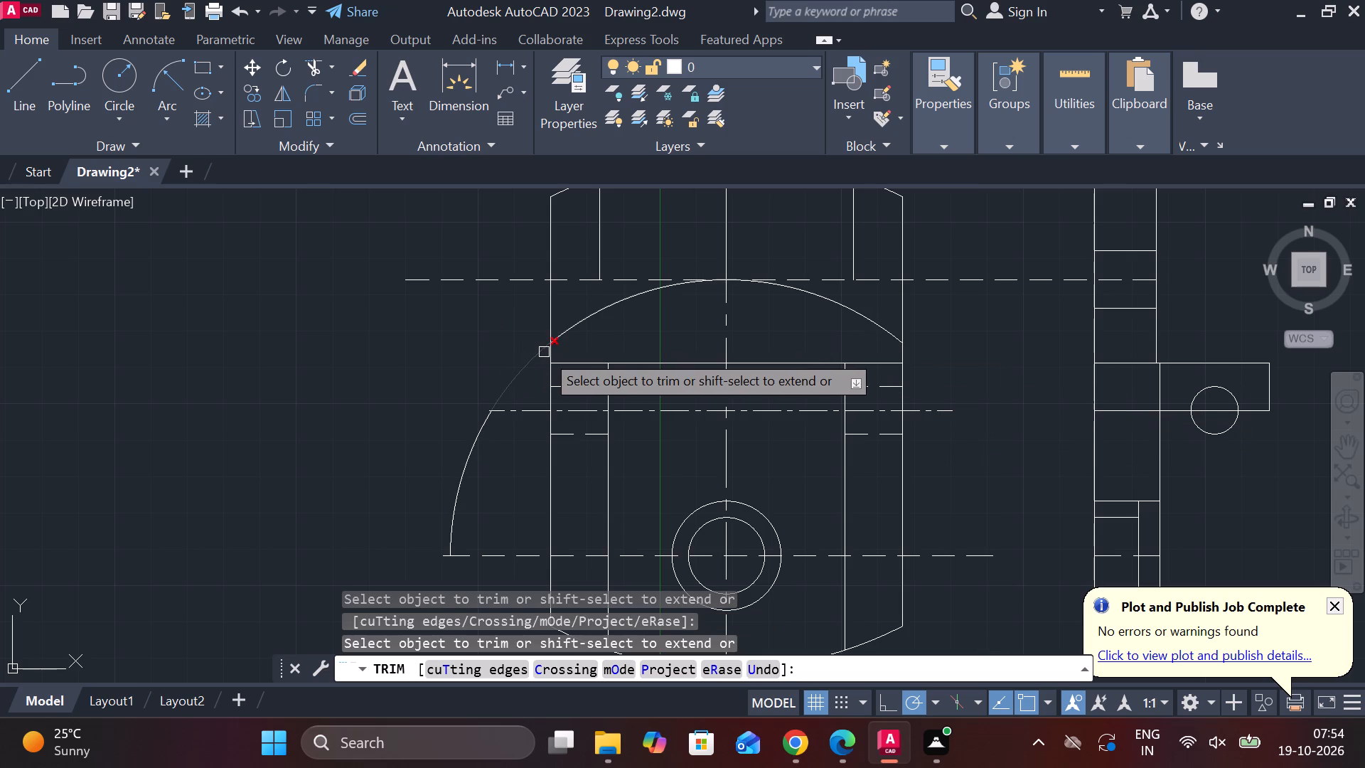
left_click(544, 352)
left_click(471, 469)
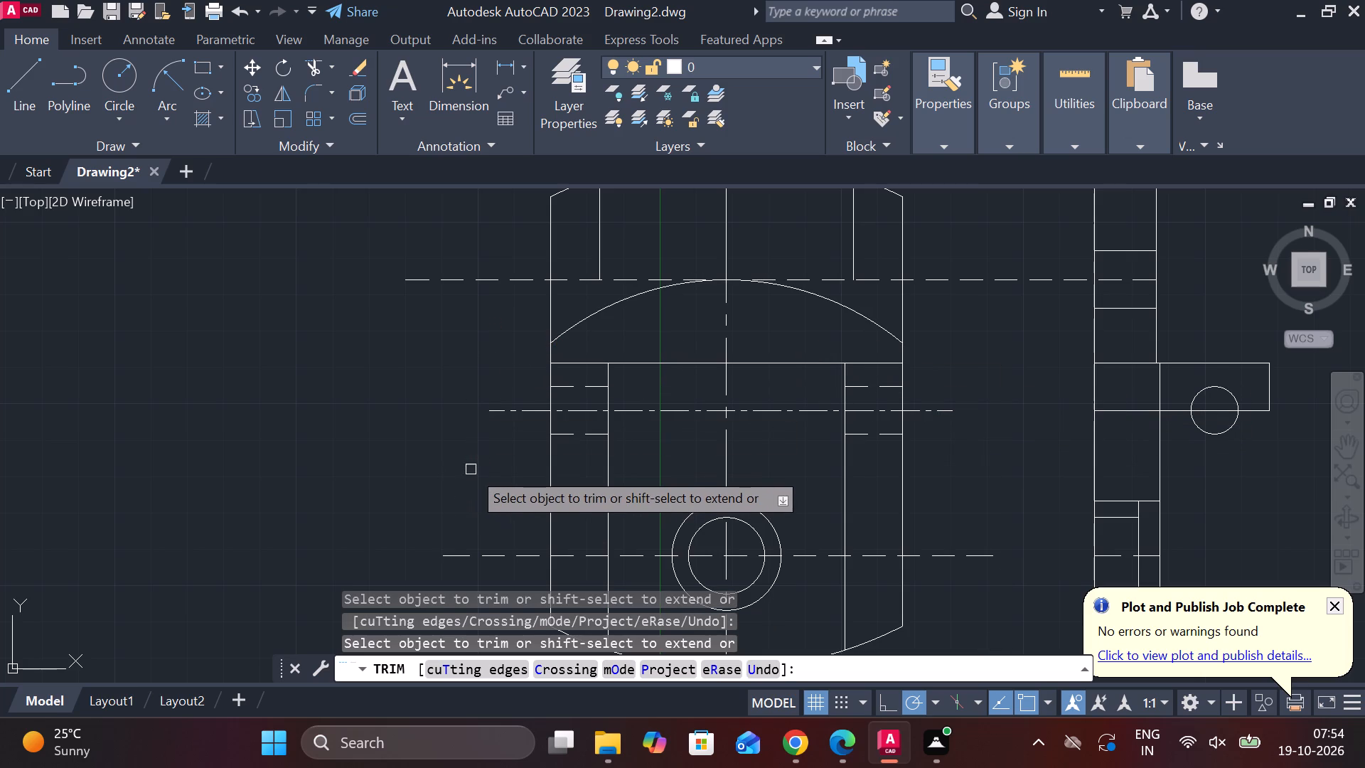
key("grave")
key("Escape")
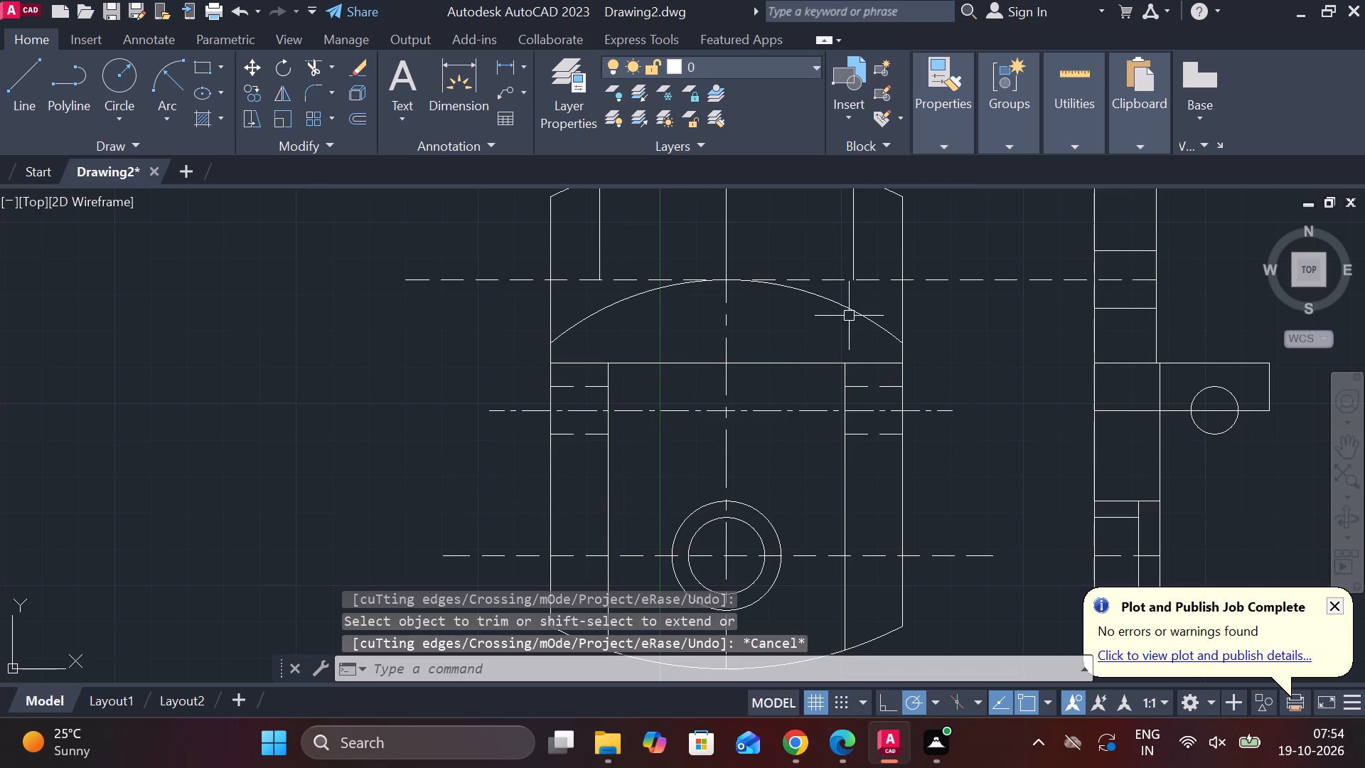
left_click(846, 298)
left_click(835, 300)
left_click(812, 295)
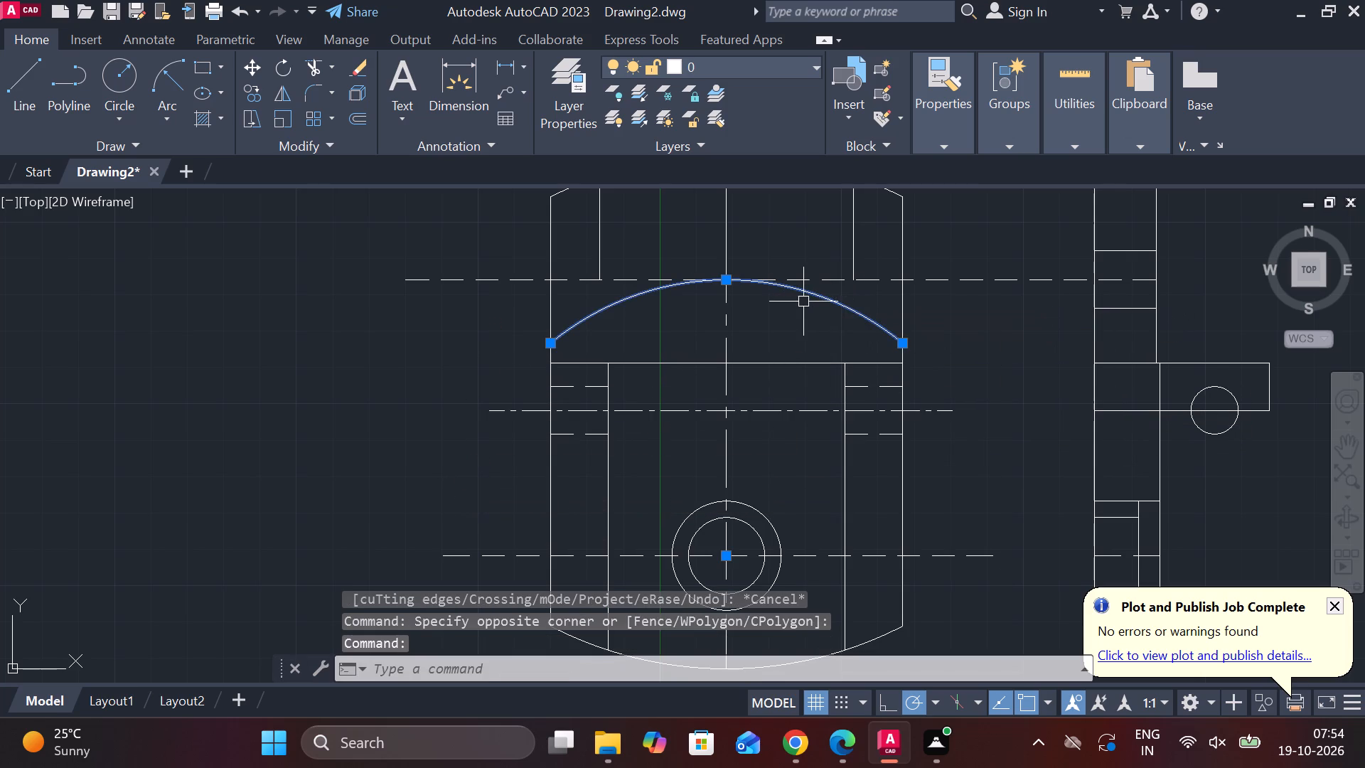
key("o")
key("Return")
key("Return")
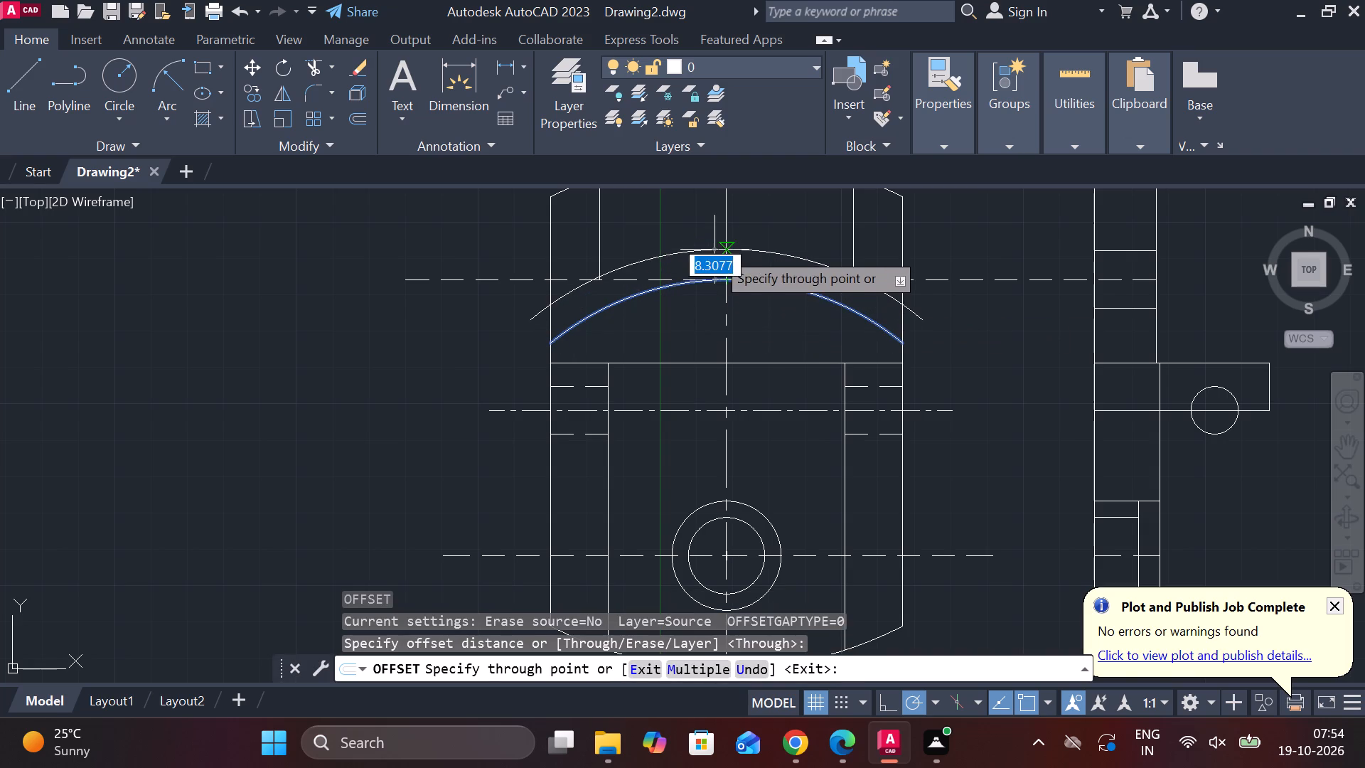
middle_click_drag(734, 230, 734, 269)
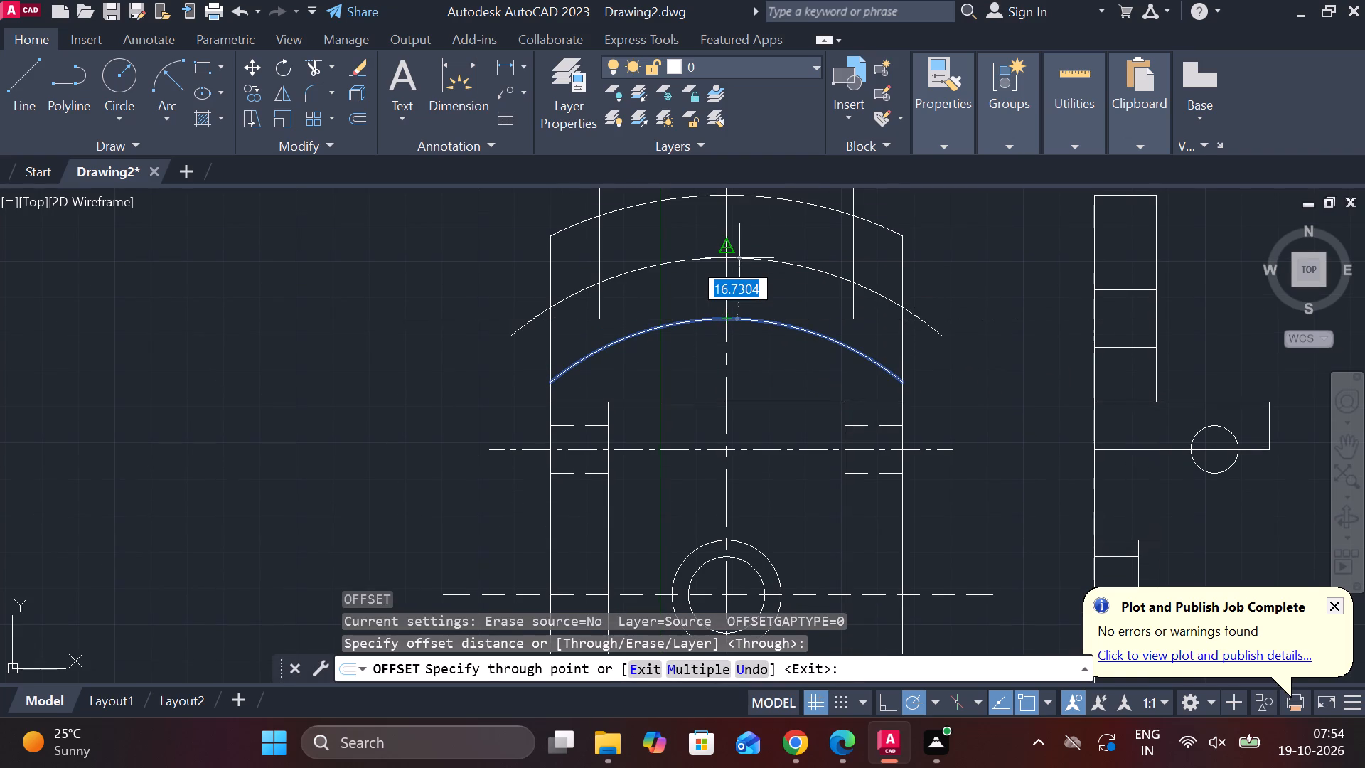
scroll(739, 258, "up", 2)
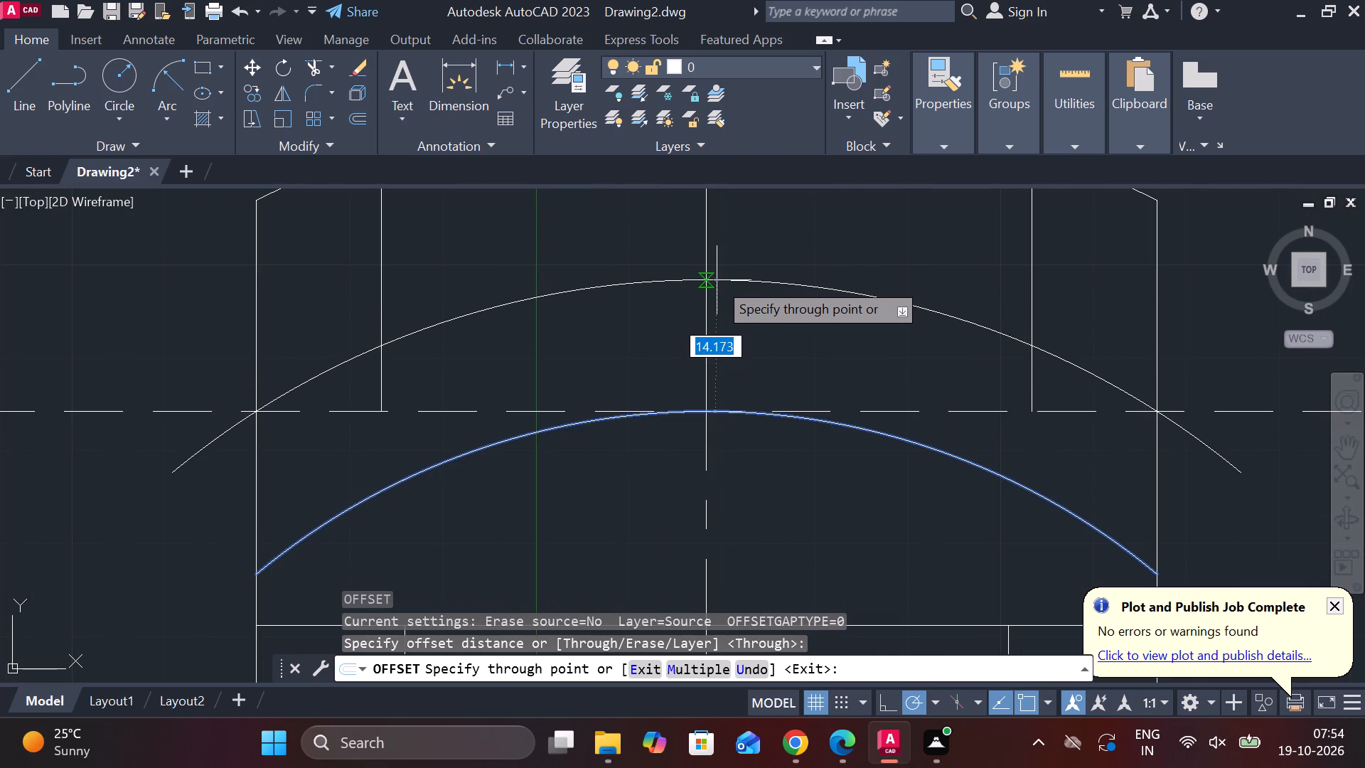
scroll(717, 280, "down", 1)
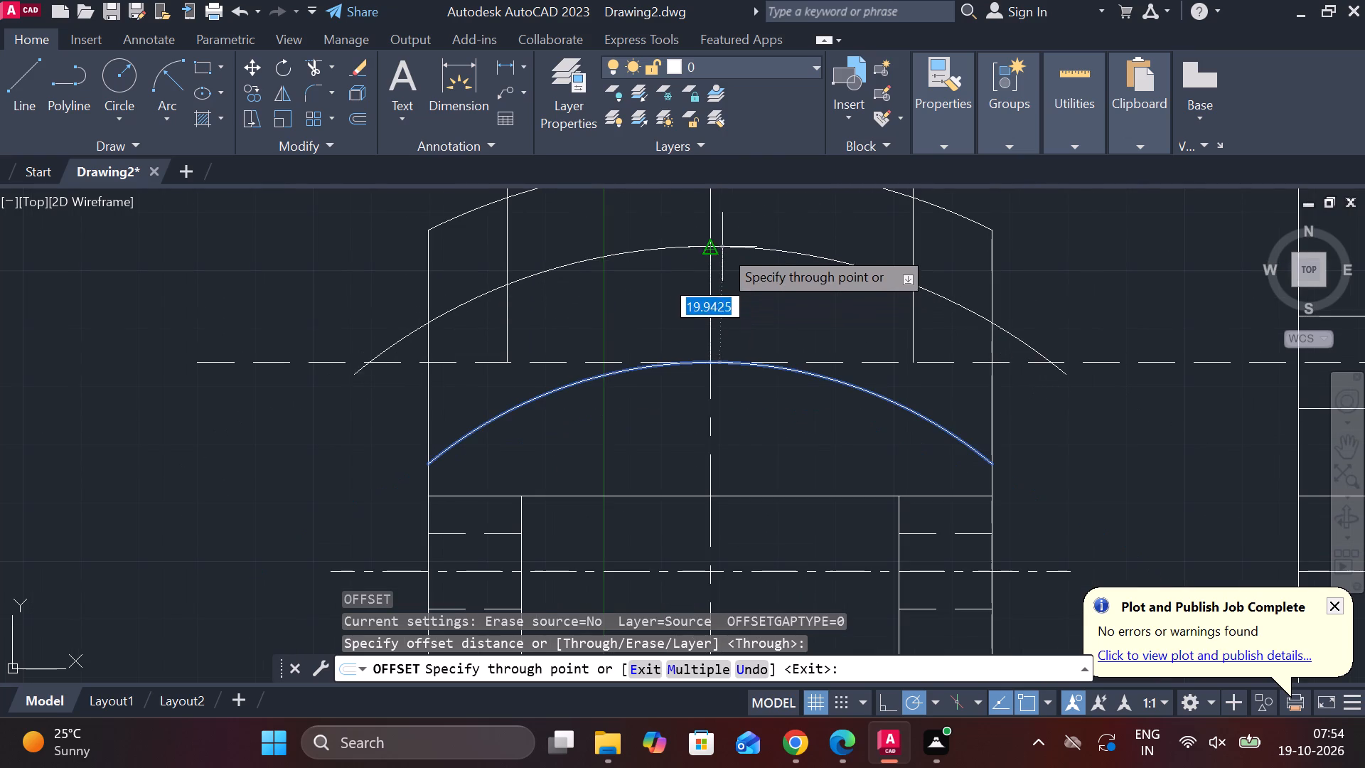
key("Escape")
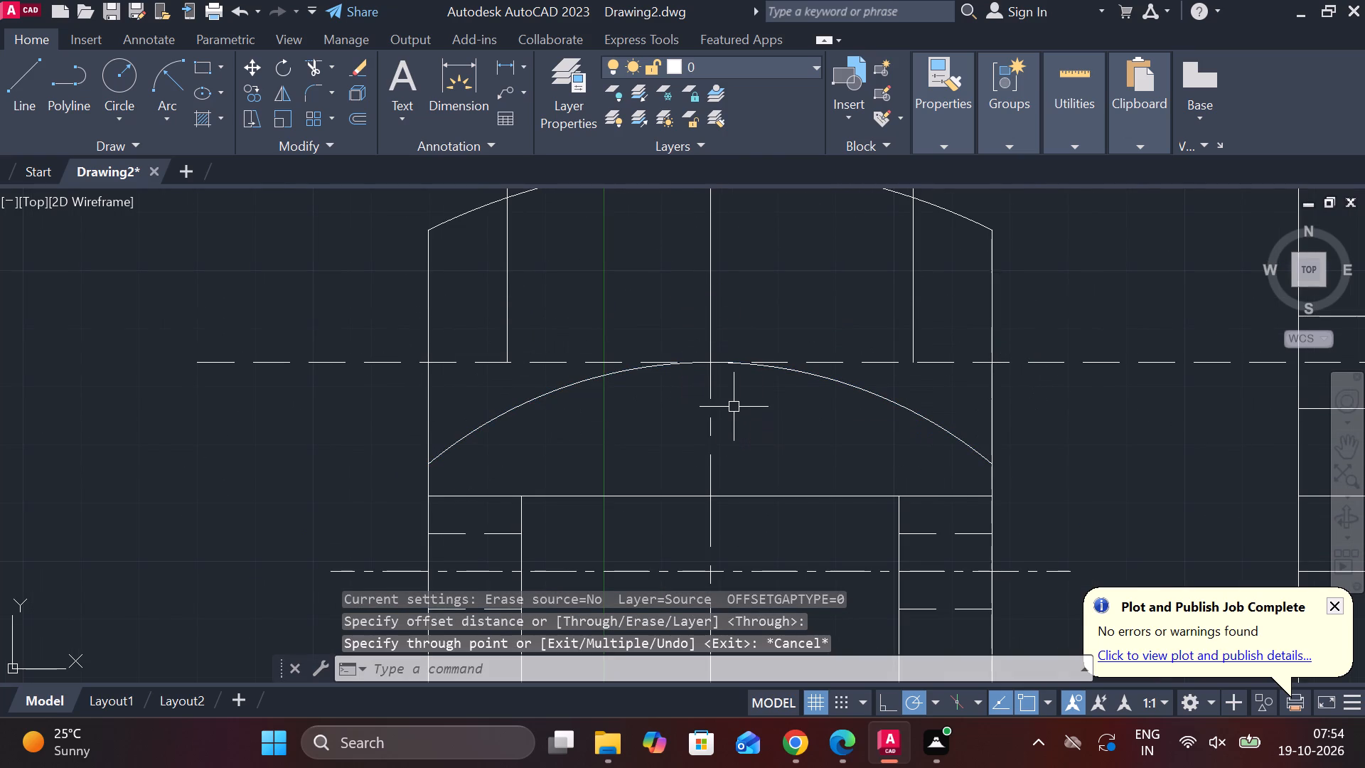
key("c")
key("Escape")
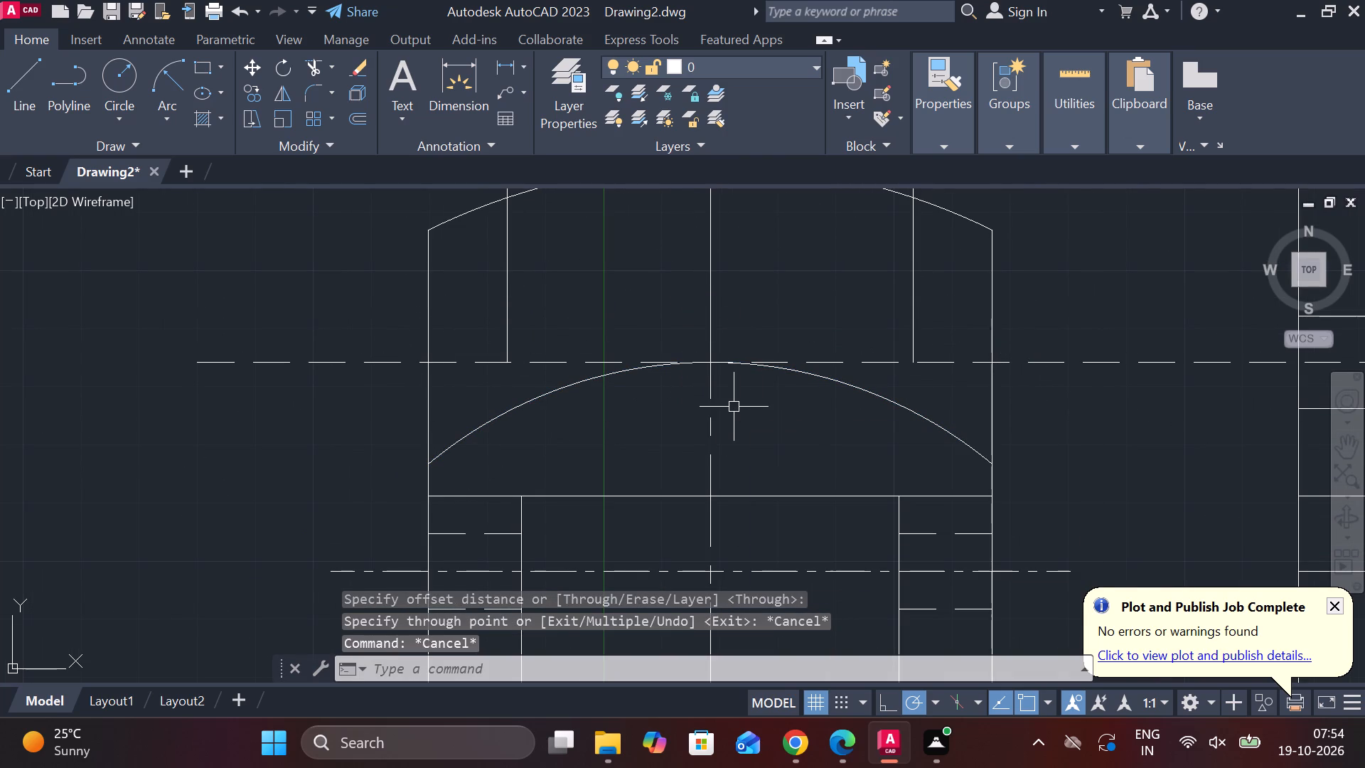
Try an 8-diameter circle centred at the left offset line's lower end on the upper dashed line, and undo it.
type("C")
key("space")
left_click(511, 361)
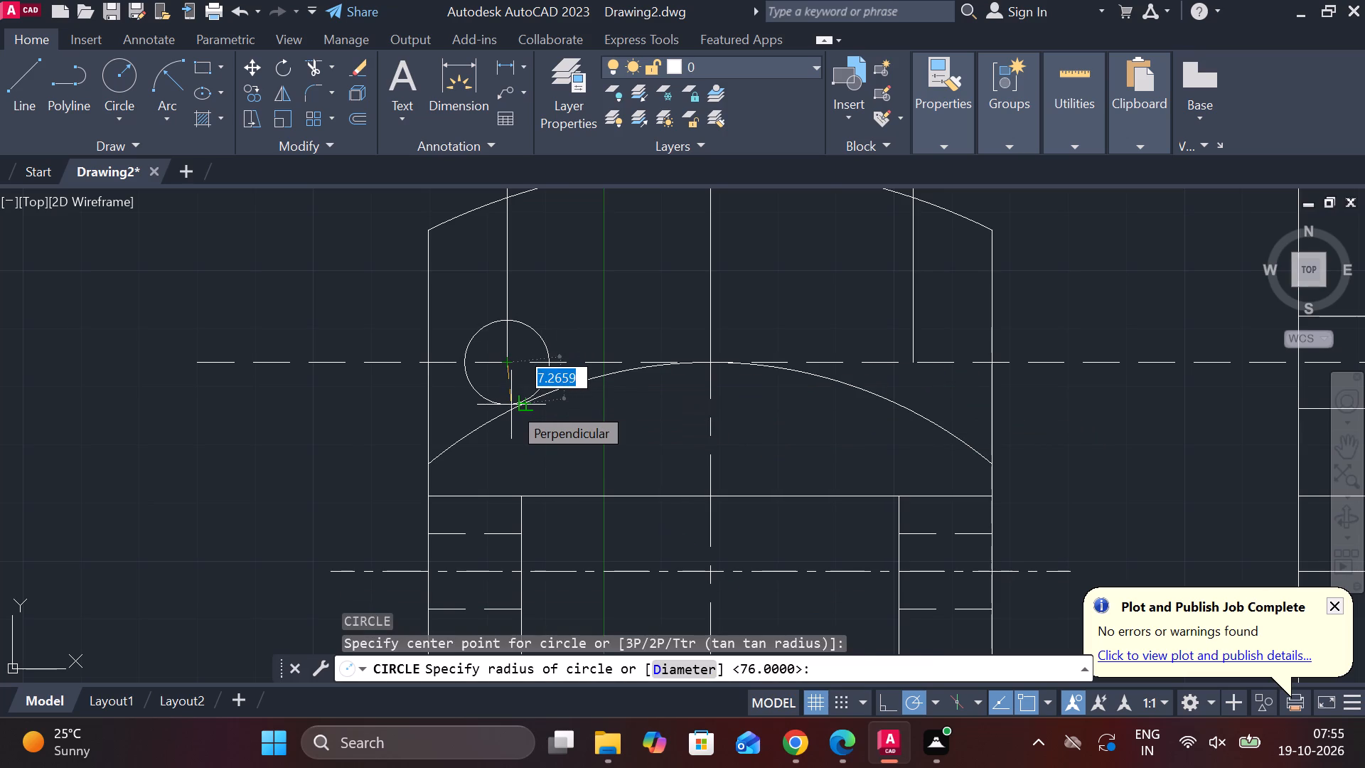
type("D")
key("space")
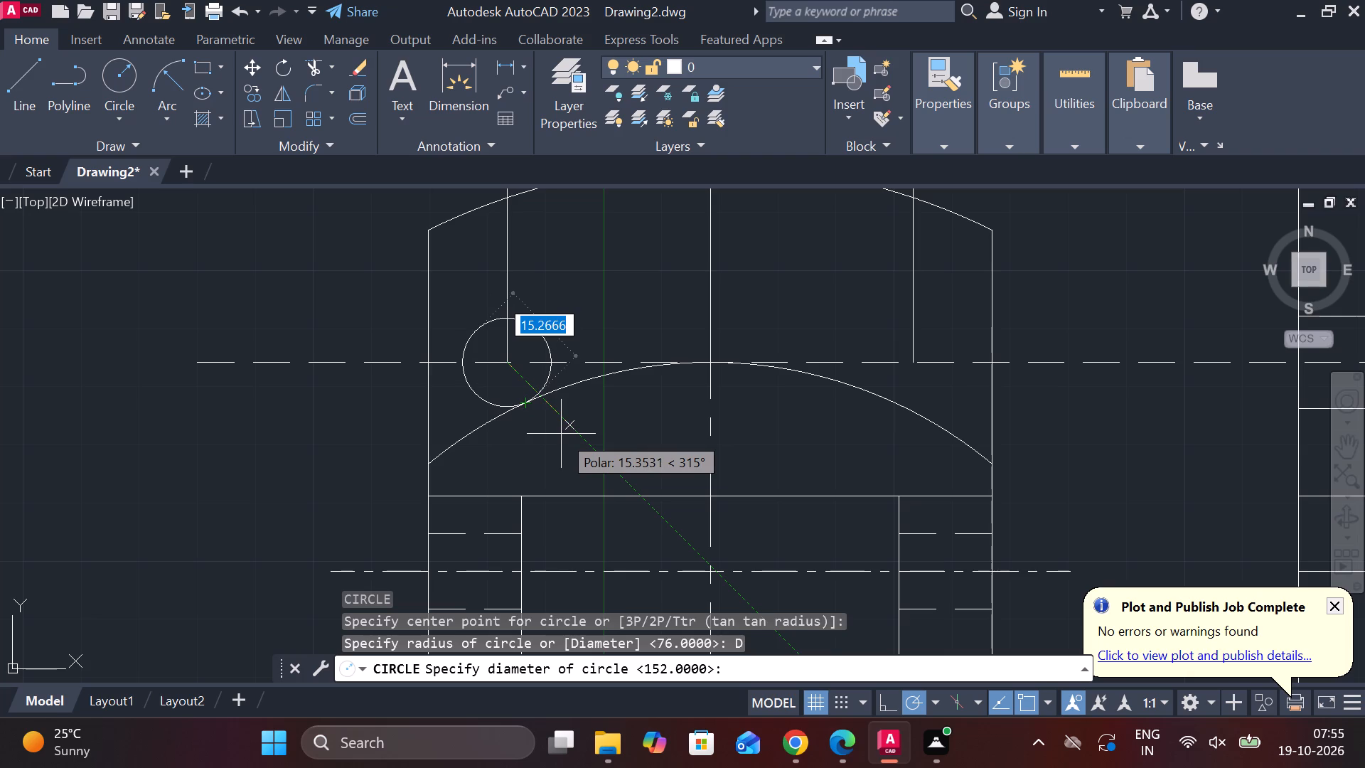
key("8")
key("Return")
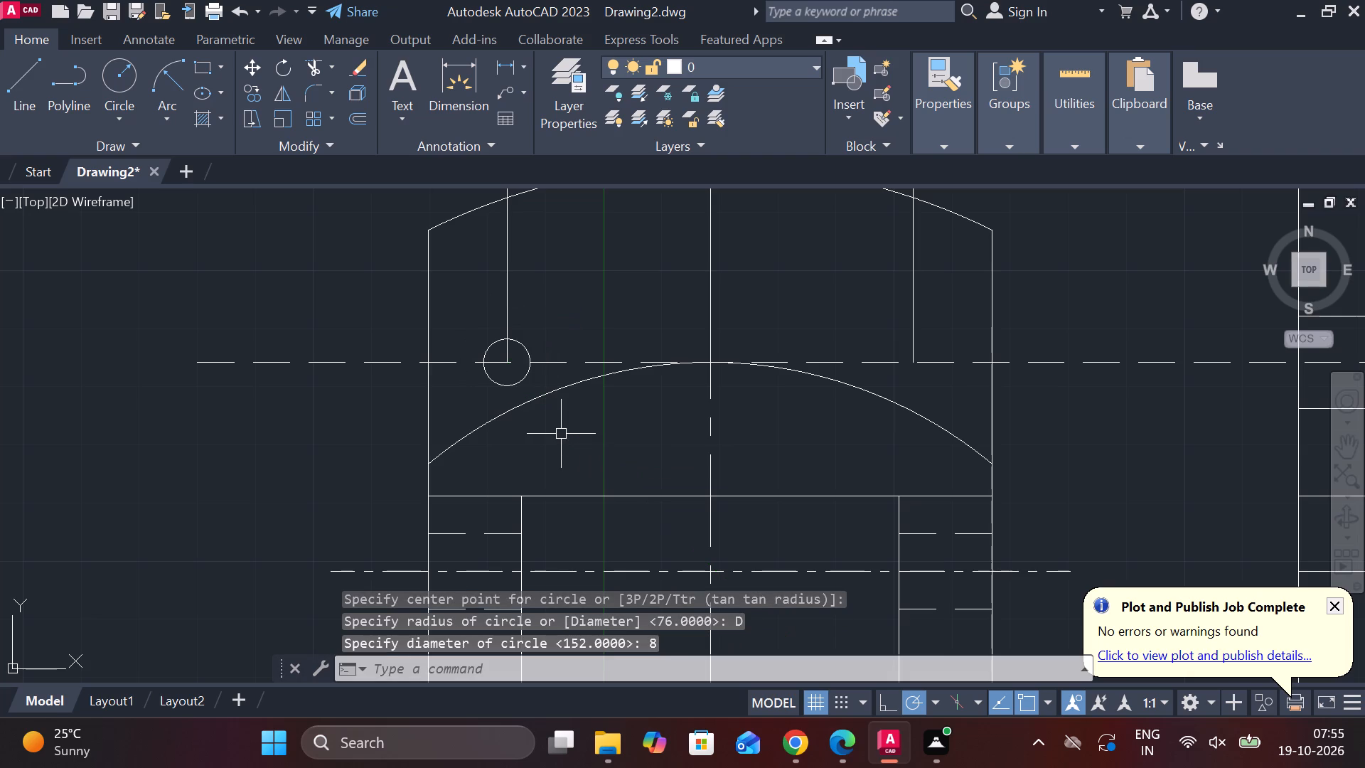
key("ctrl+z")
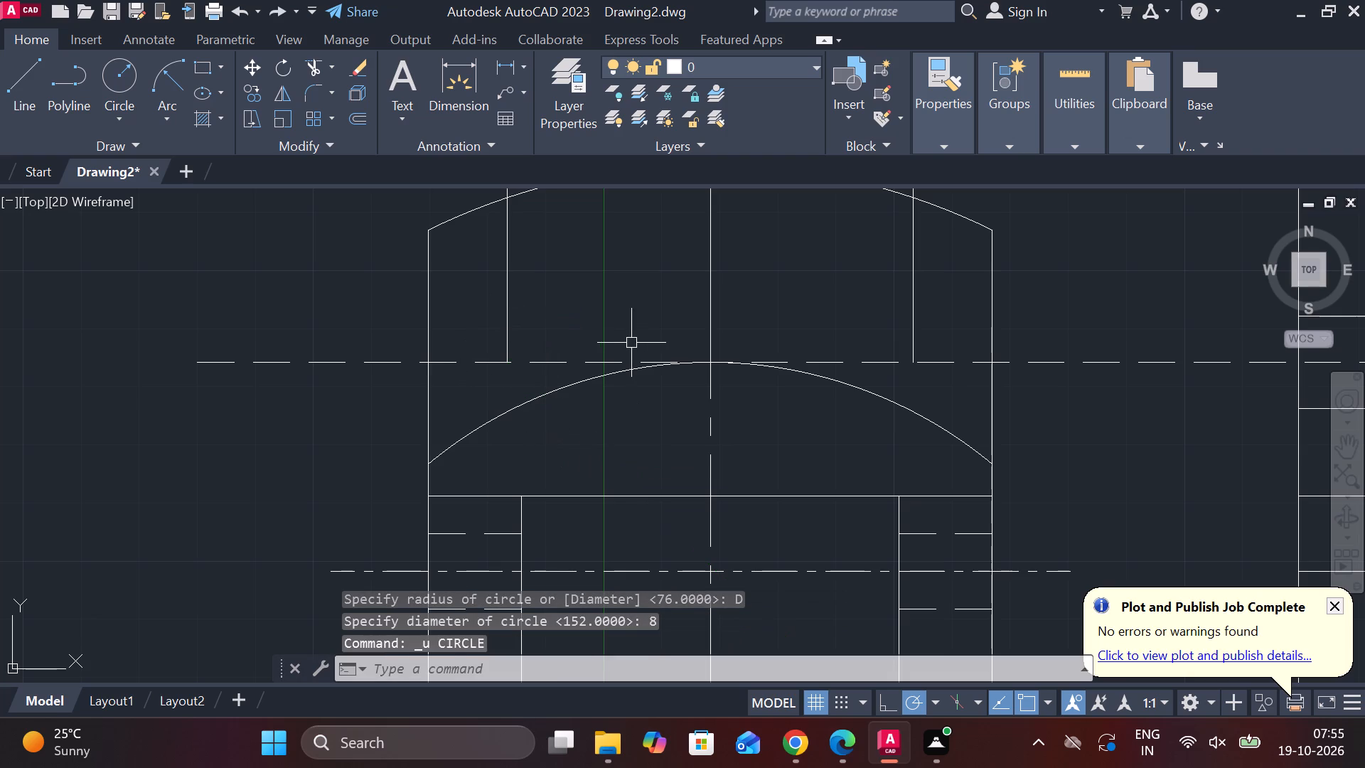
Draw a circle centred at the left offset line's lower end on the upper dashed line.
type("C")
key("space")
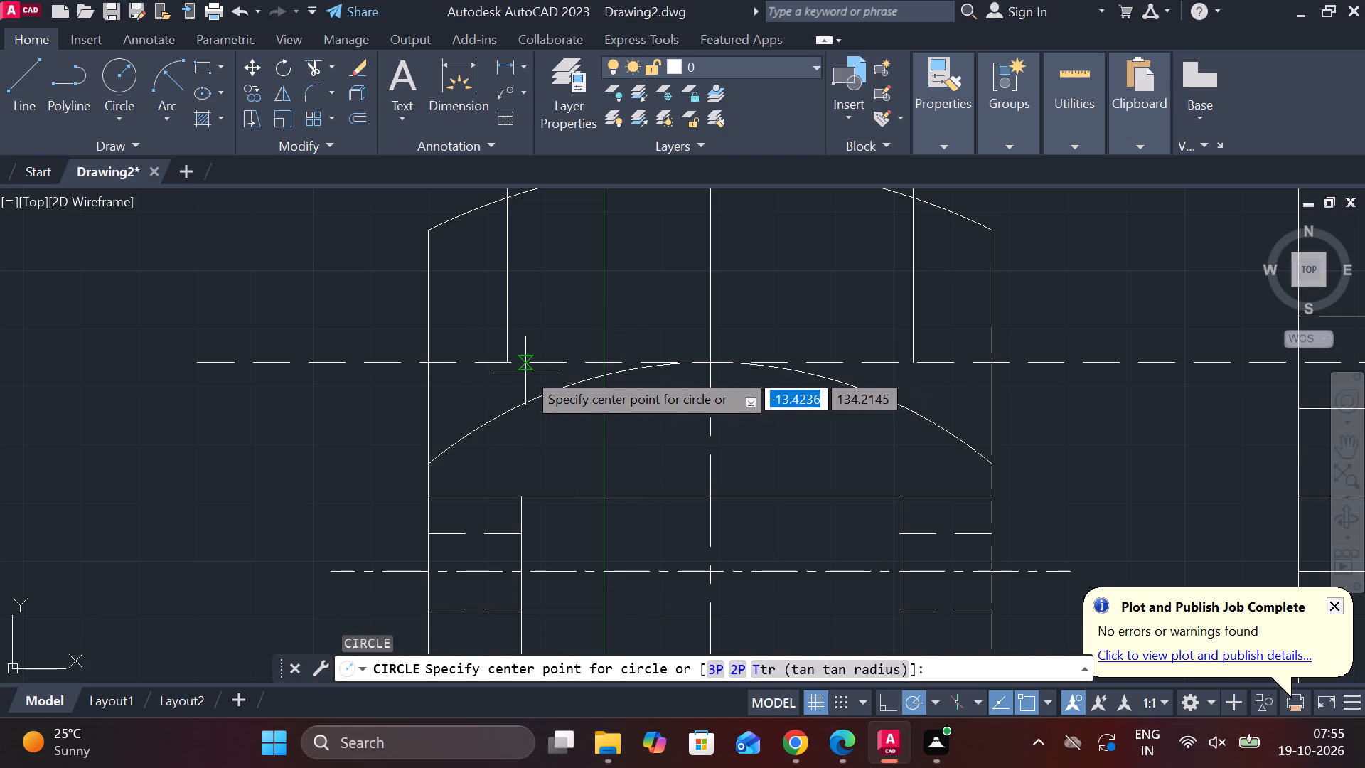
left_click(513, 364)
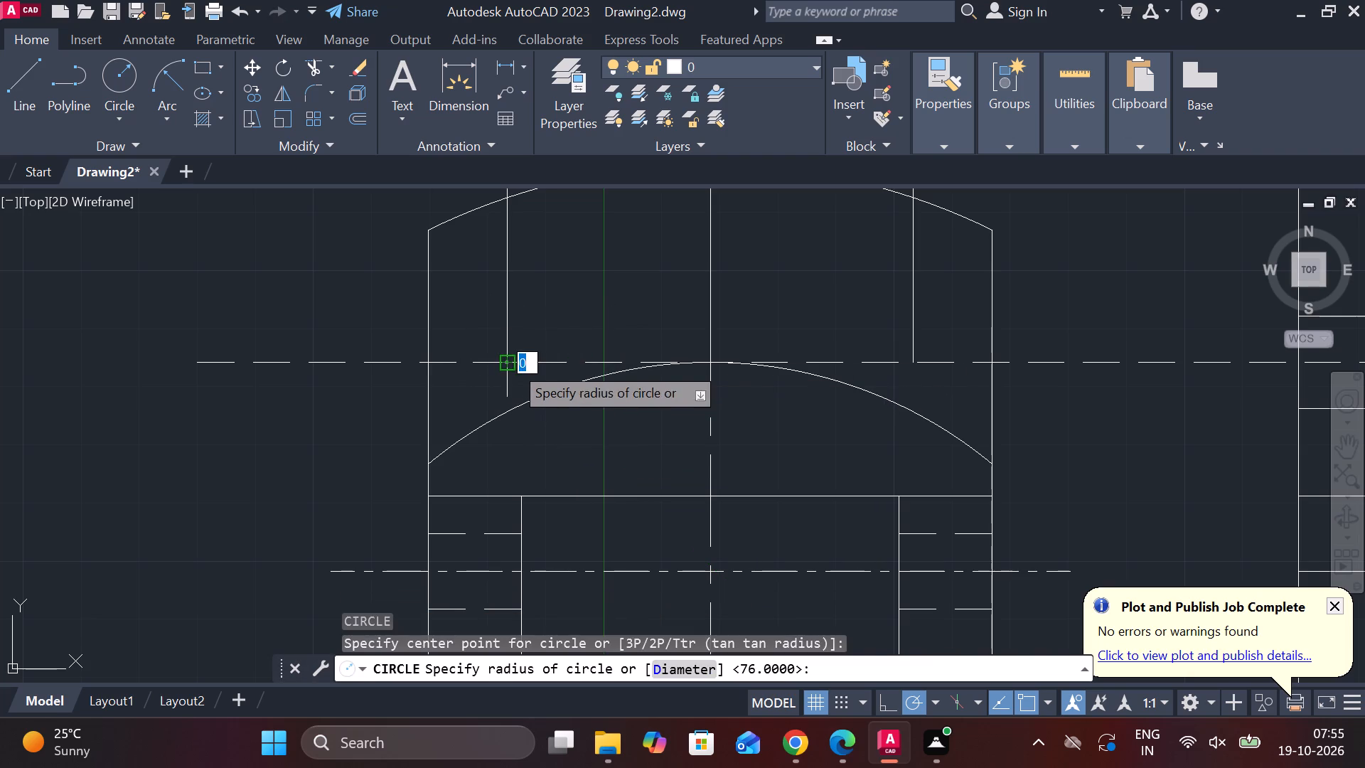
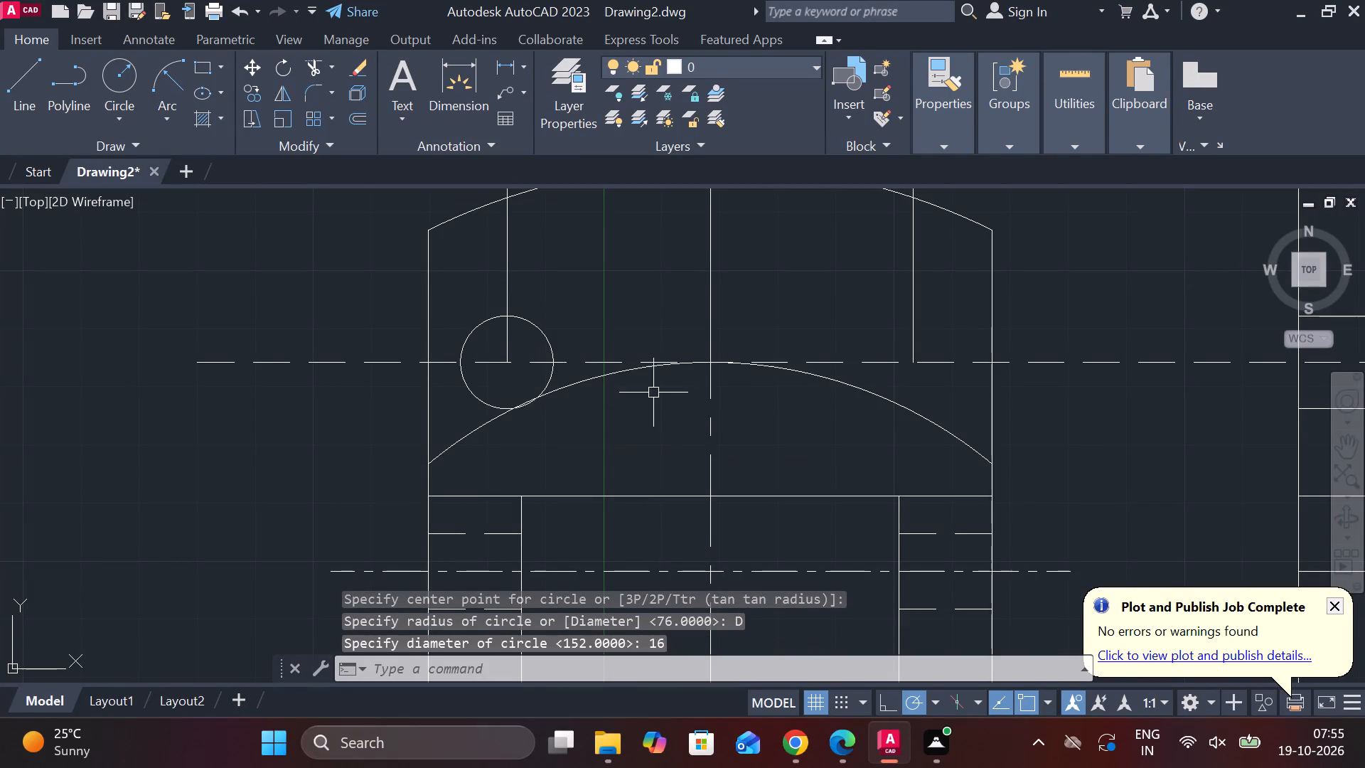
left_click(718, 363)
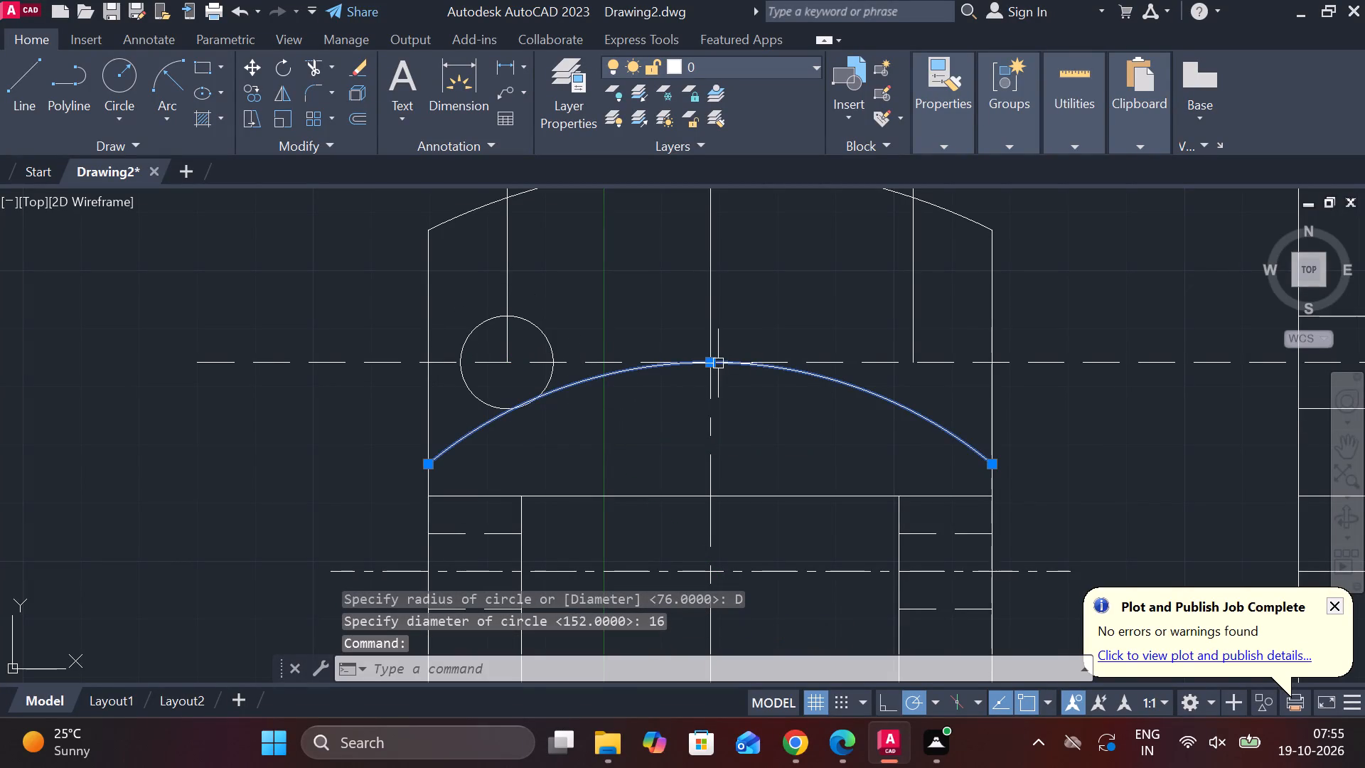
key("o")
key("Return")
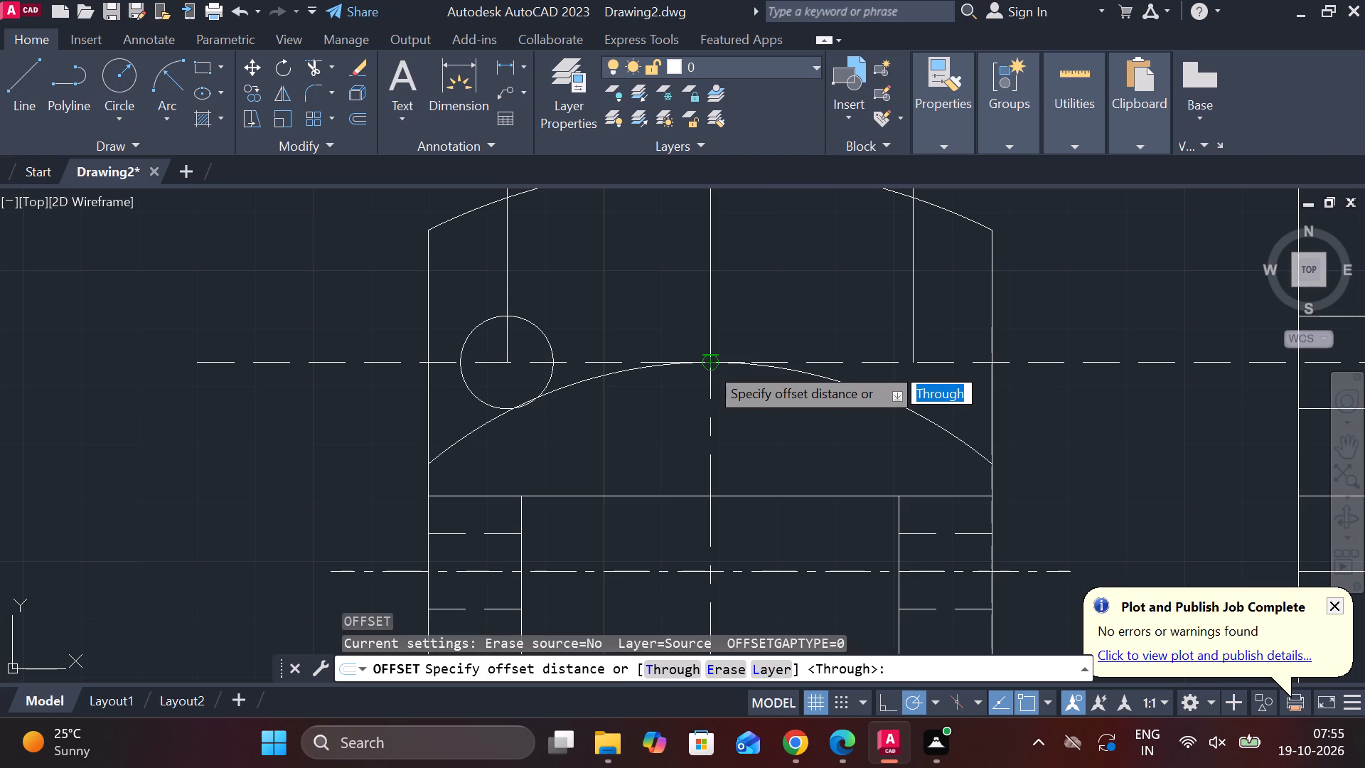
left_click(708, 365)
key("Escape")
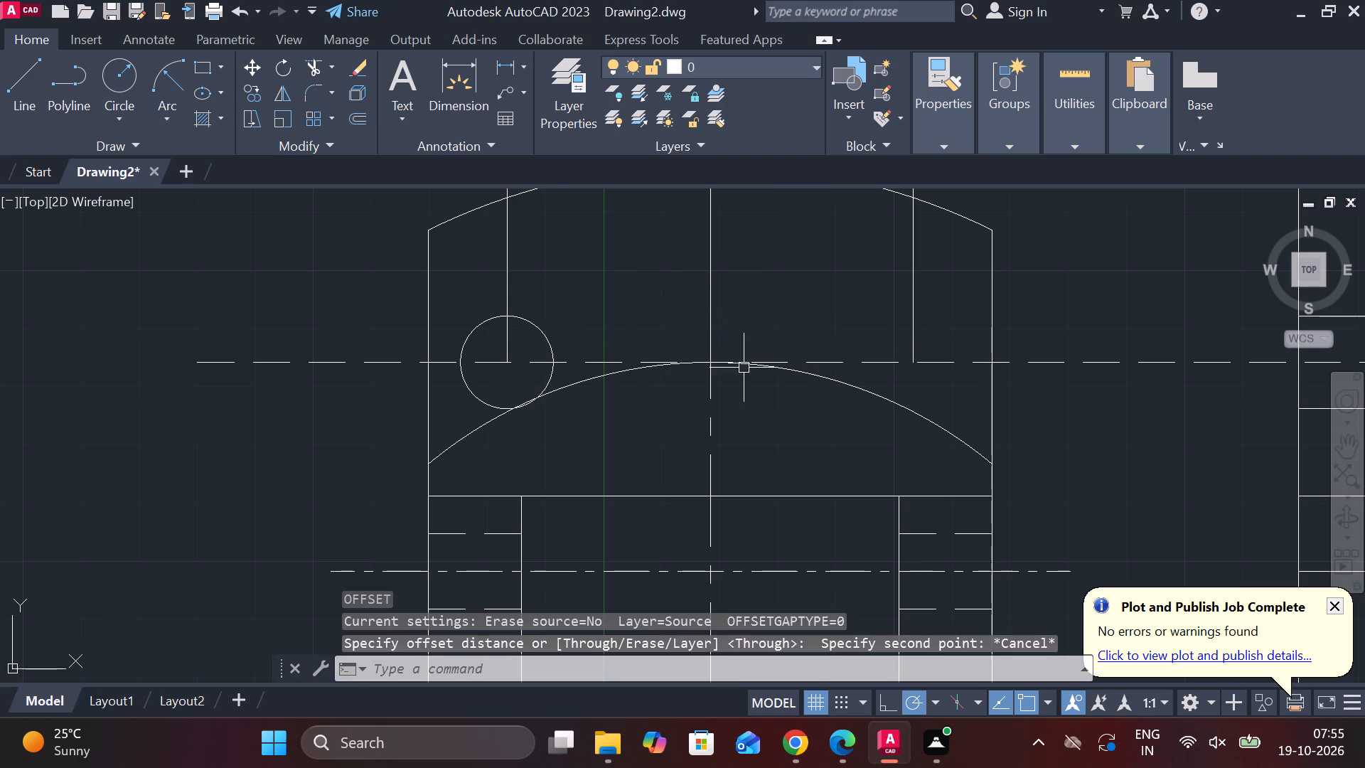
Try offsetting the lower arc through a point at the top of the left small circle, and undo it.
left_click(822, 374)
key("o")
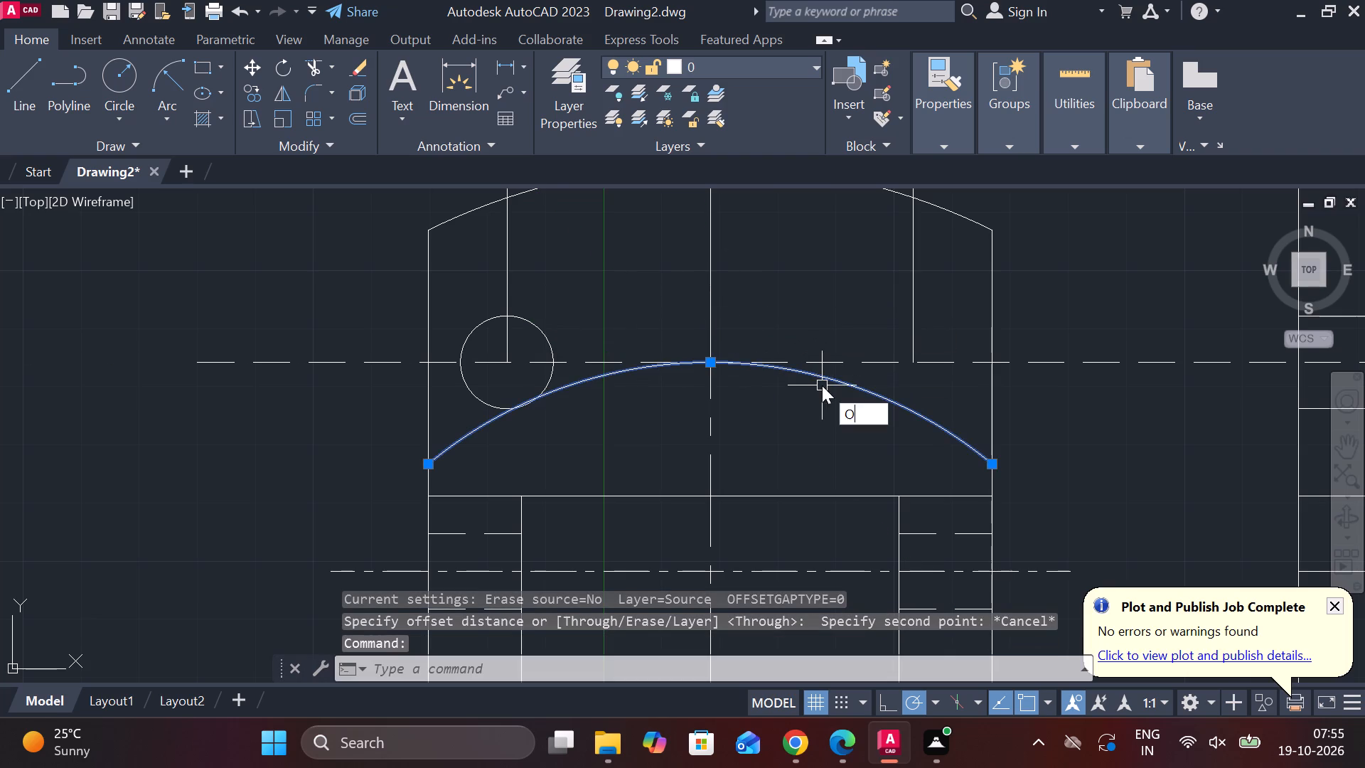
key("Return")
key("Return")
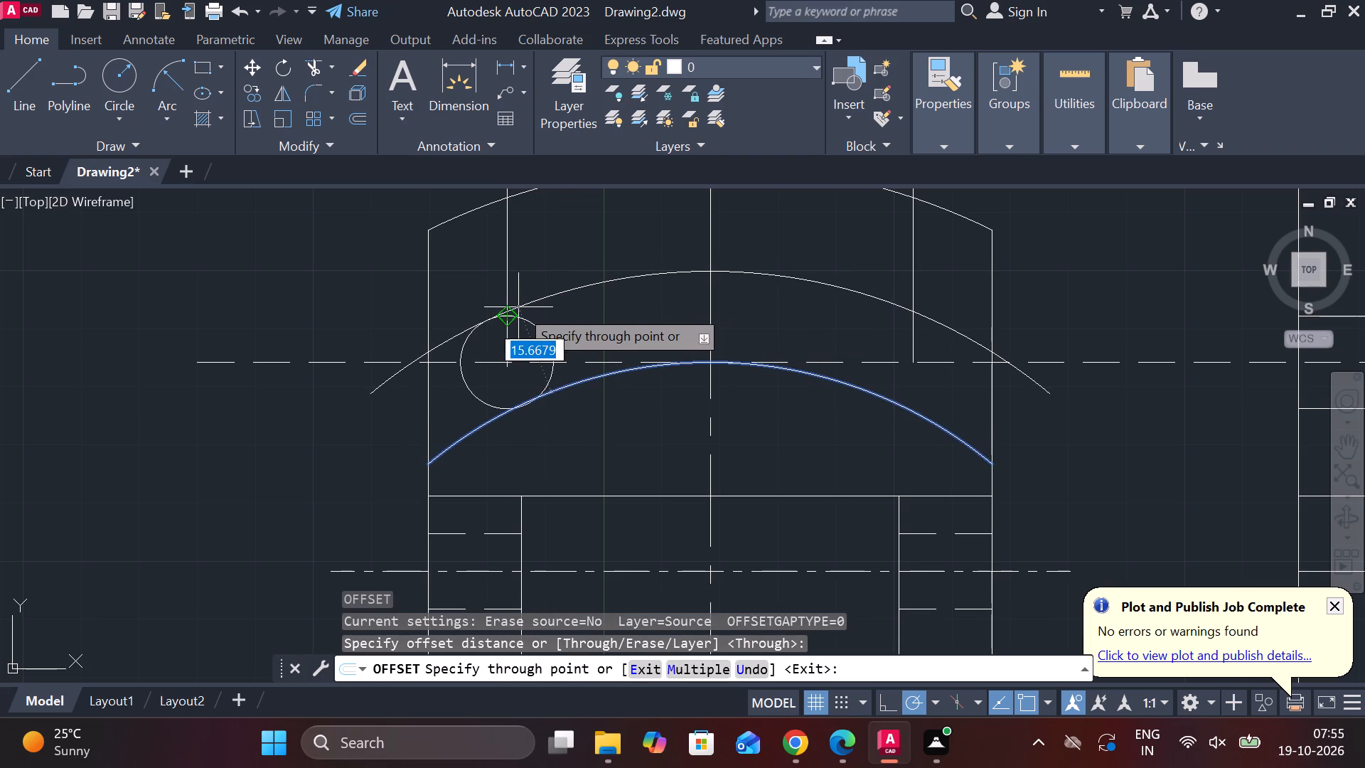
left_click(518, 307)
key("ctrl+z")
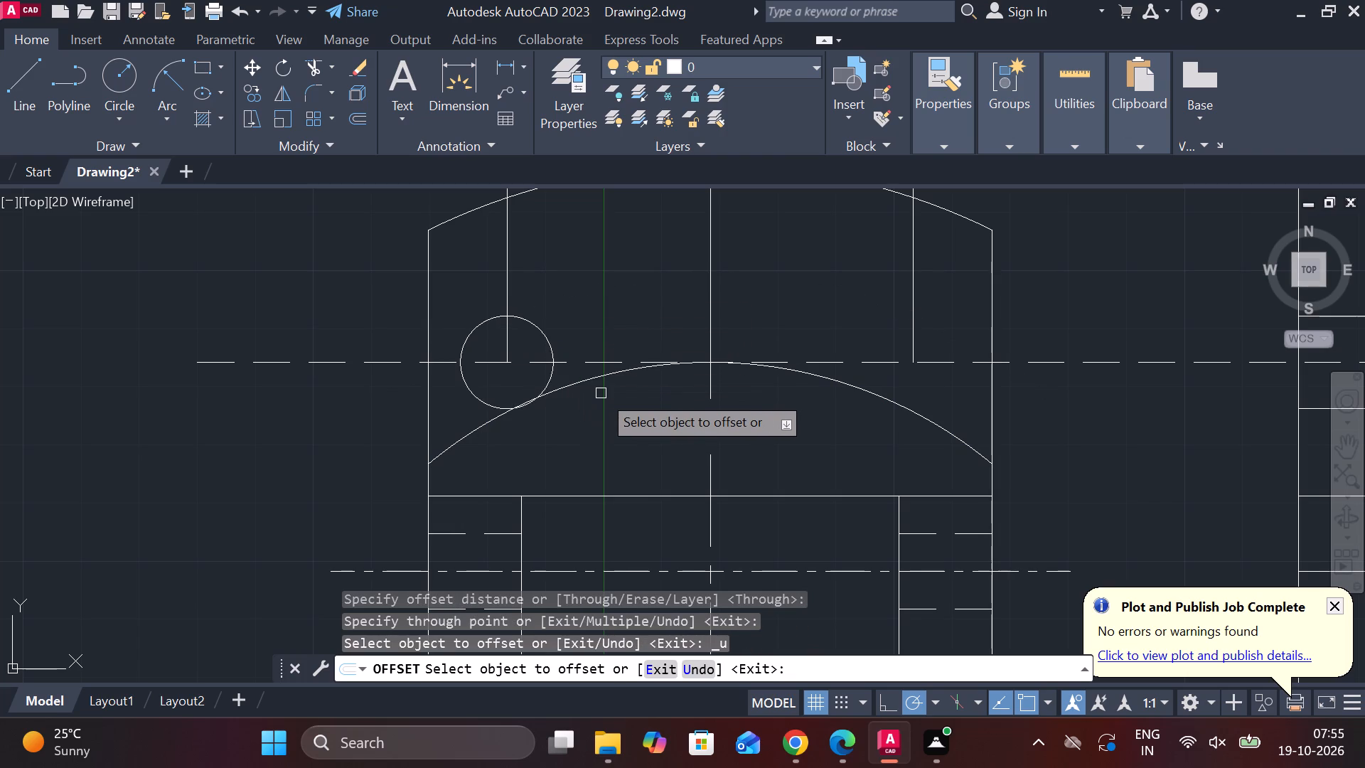
Offset the lower arc through the left small circle's centre, and offset the resulting arc outward to the circle's upper-left edge.
left_click(778, 370)
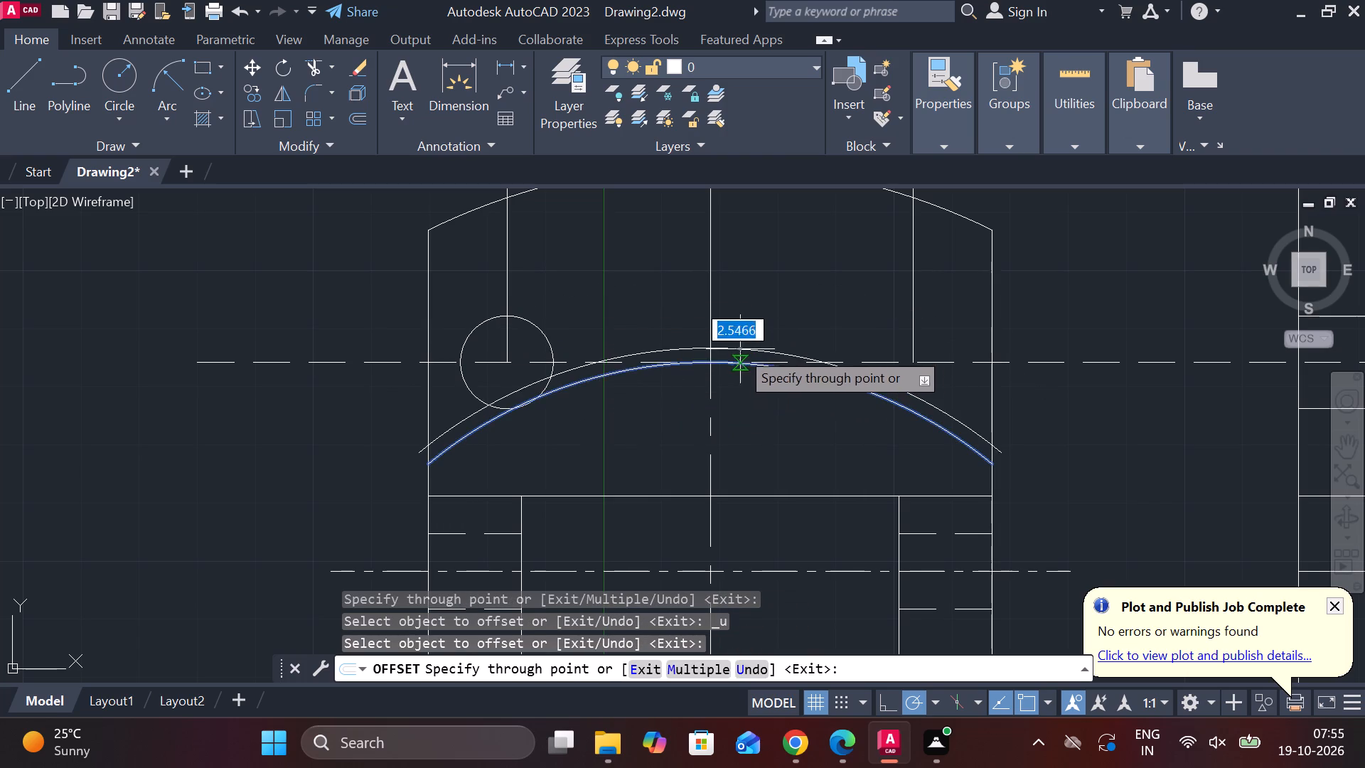
scroll(493, 357, "up", 2)
left_click(520, 370)
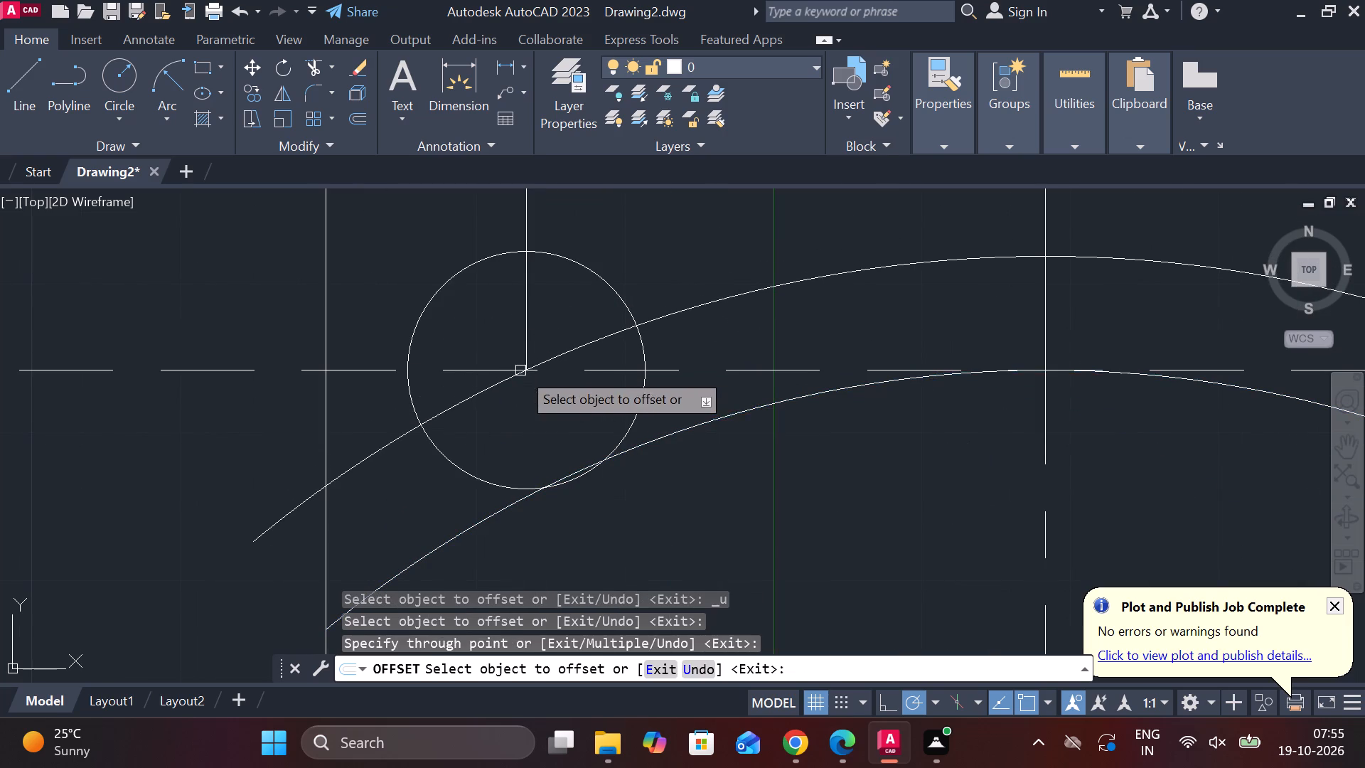
left_click(556, 358)
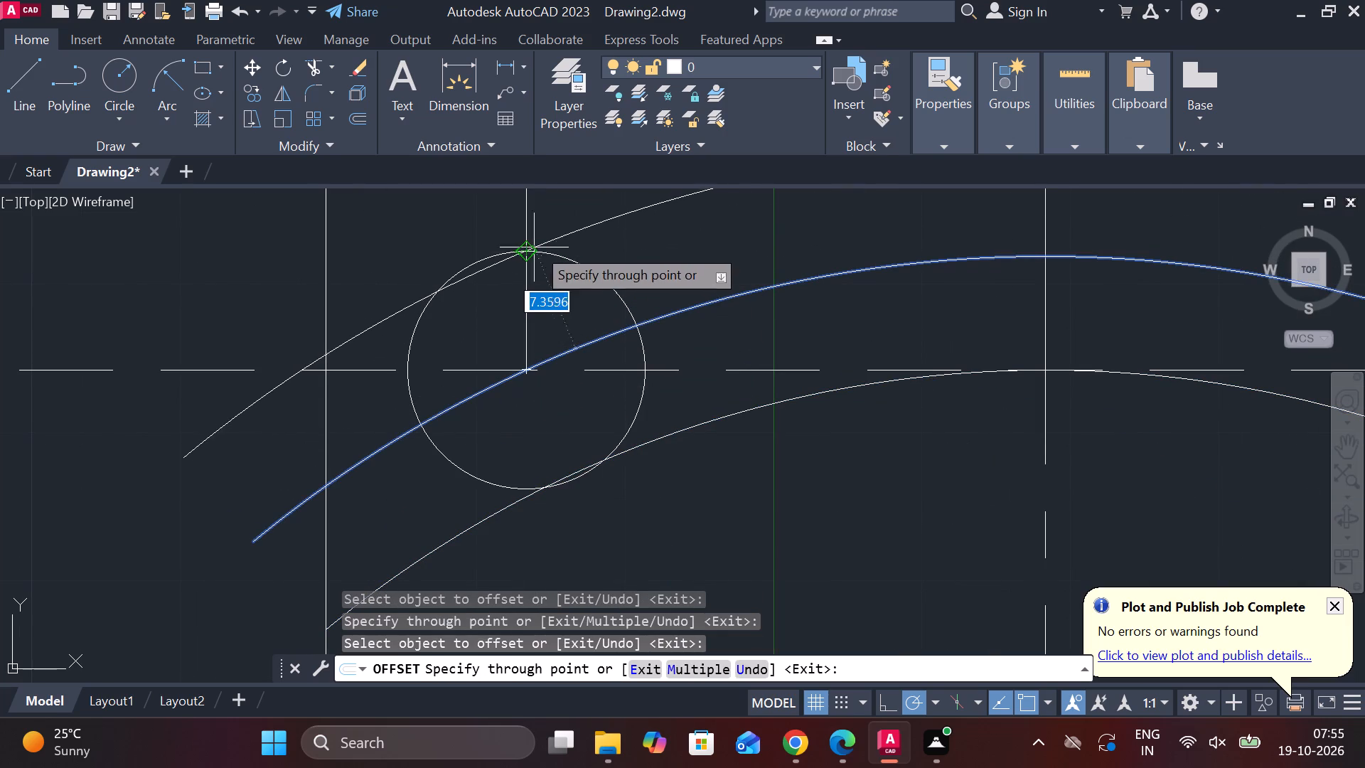
left_click(467, 259)
scroll(614, 297, "down", 2)
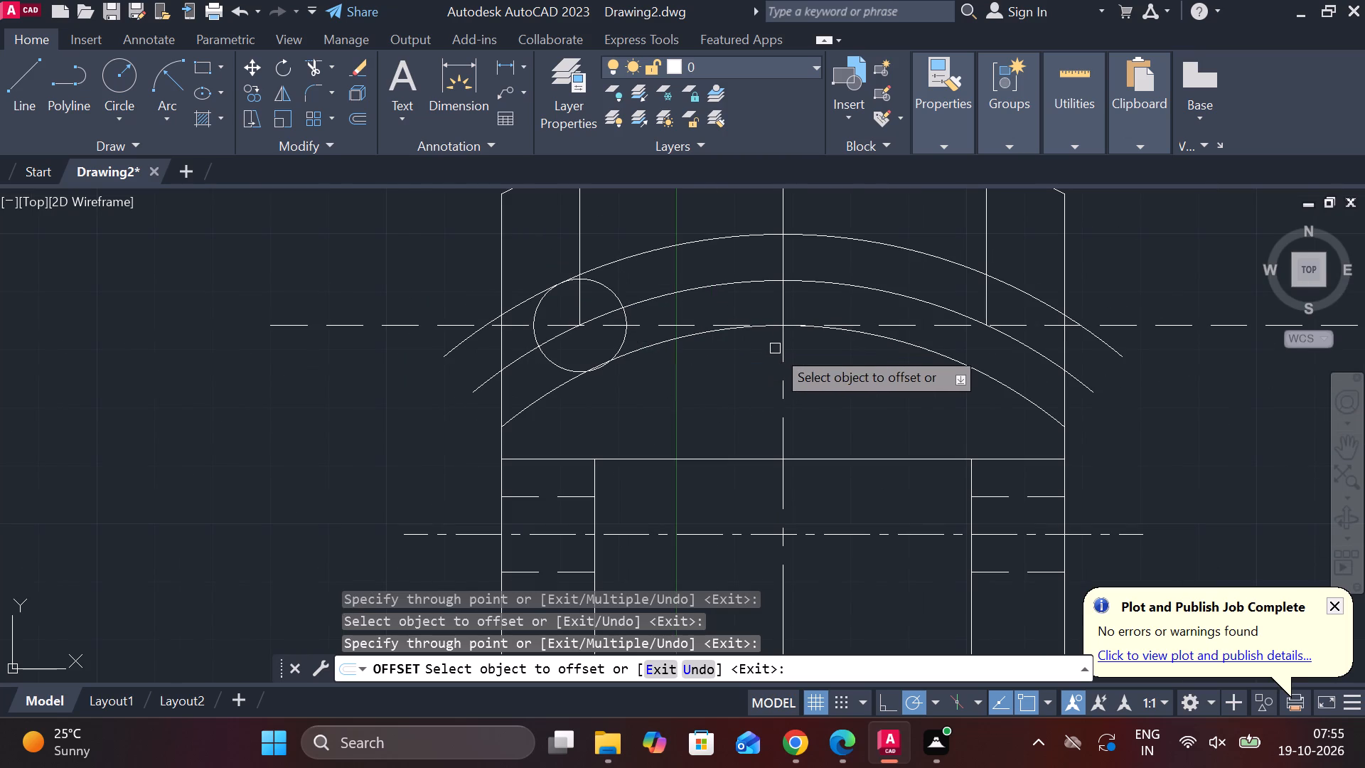
Offset the lower arc slightly downward so the copy touches the left small circle's lower-right edge.
left_click(635, 351)
scroll(601, 363, "up", 2)
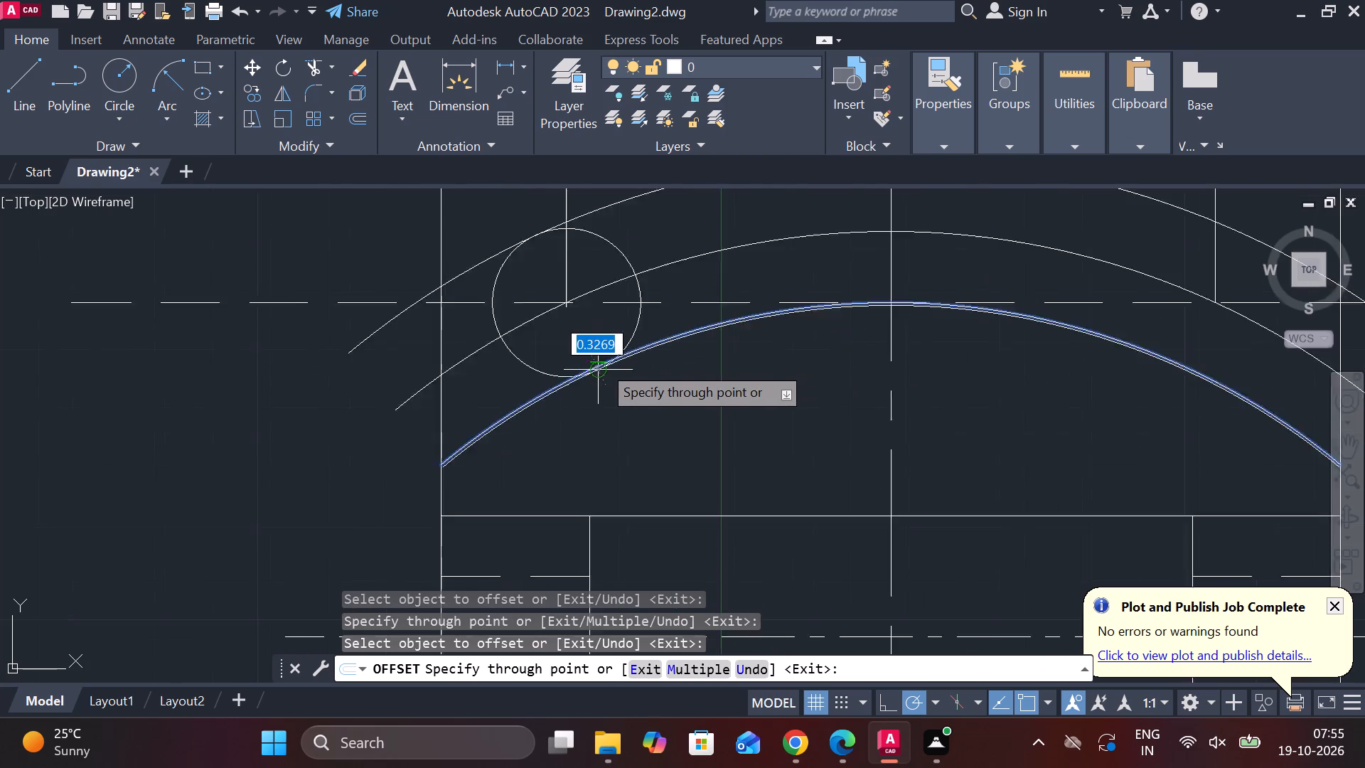
left_click(601, 370)
key("Escape")
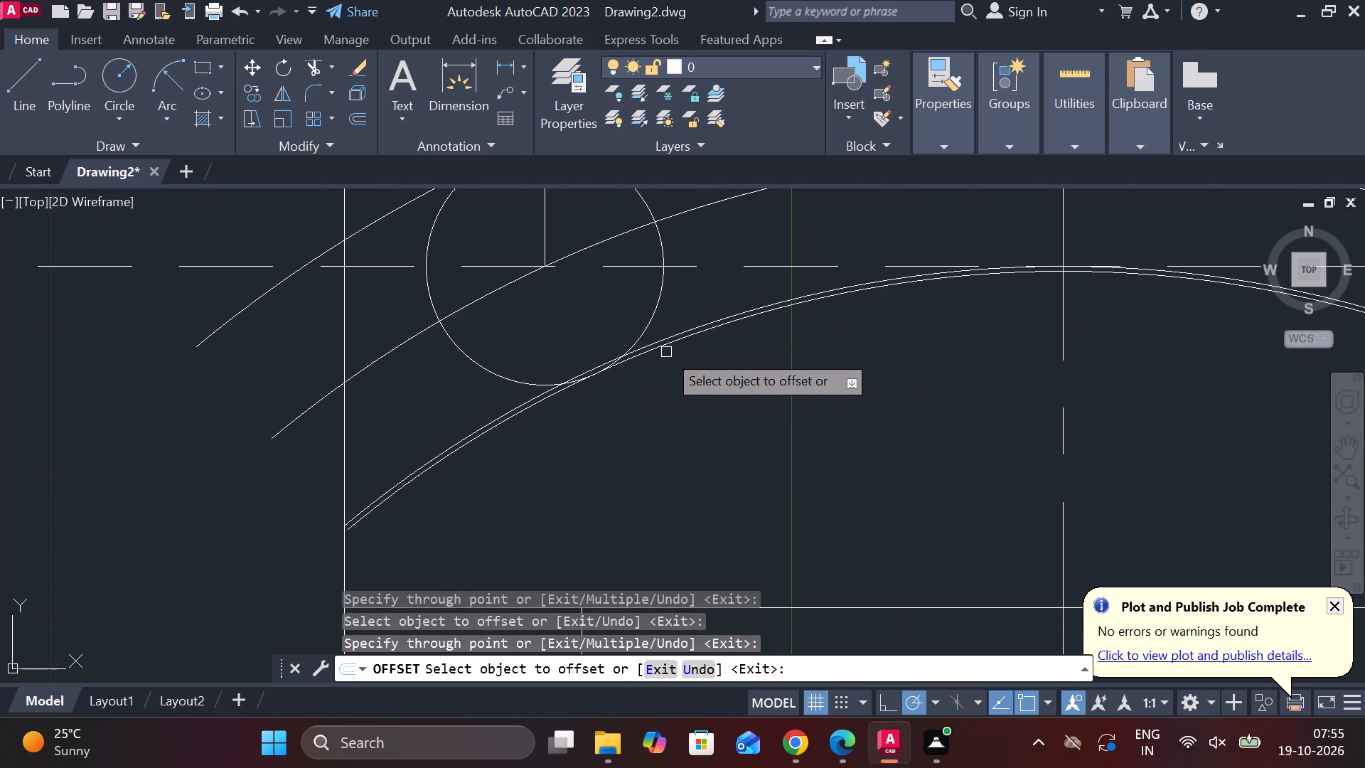
Erase the original upper arc of the two nearly coincident lower arcs, keeping the one touching the small circle.
scroll(587, 346, "down", 1)
scroll(587, 346, "up", 3)
scroll(597, 346, "down", 4)
scroll(597, 346, "up", 2)
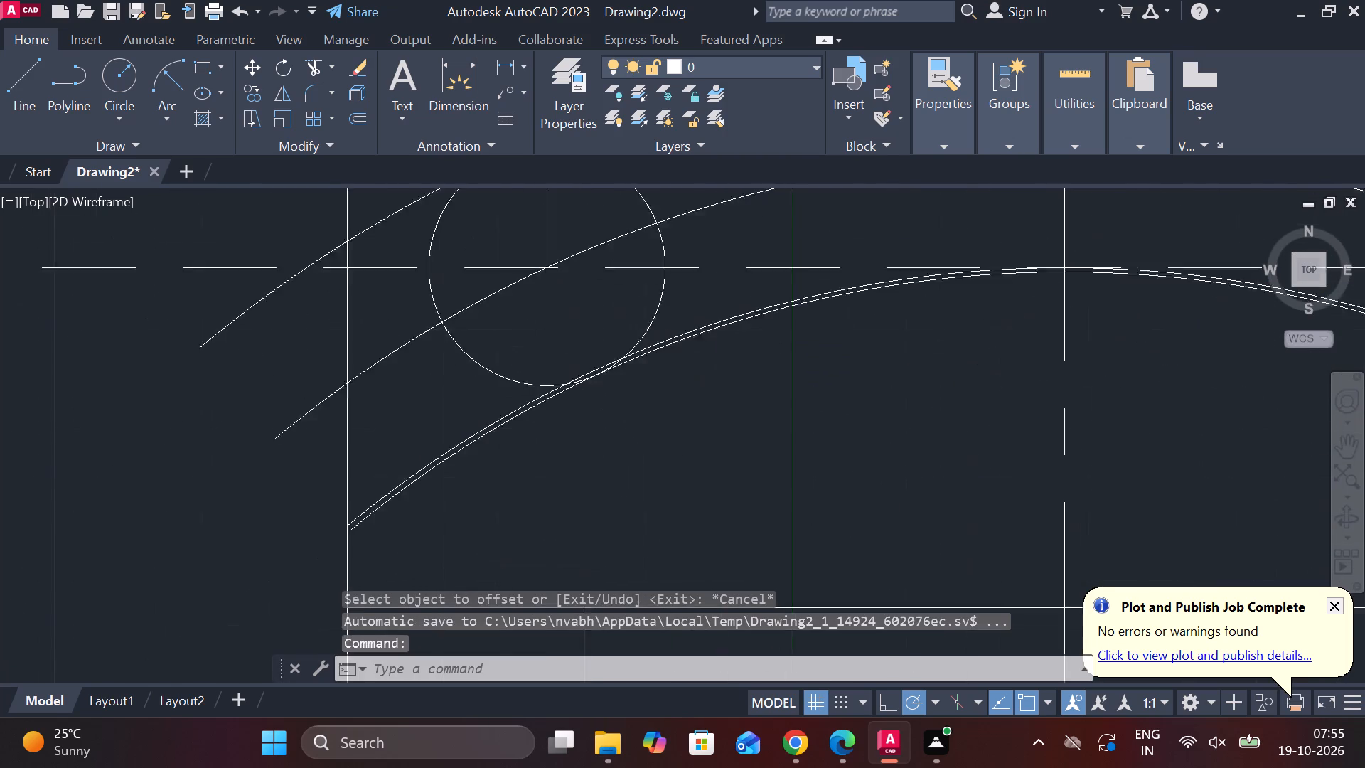
scroll(597, 345, "up", 1)
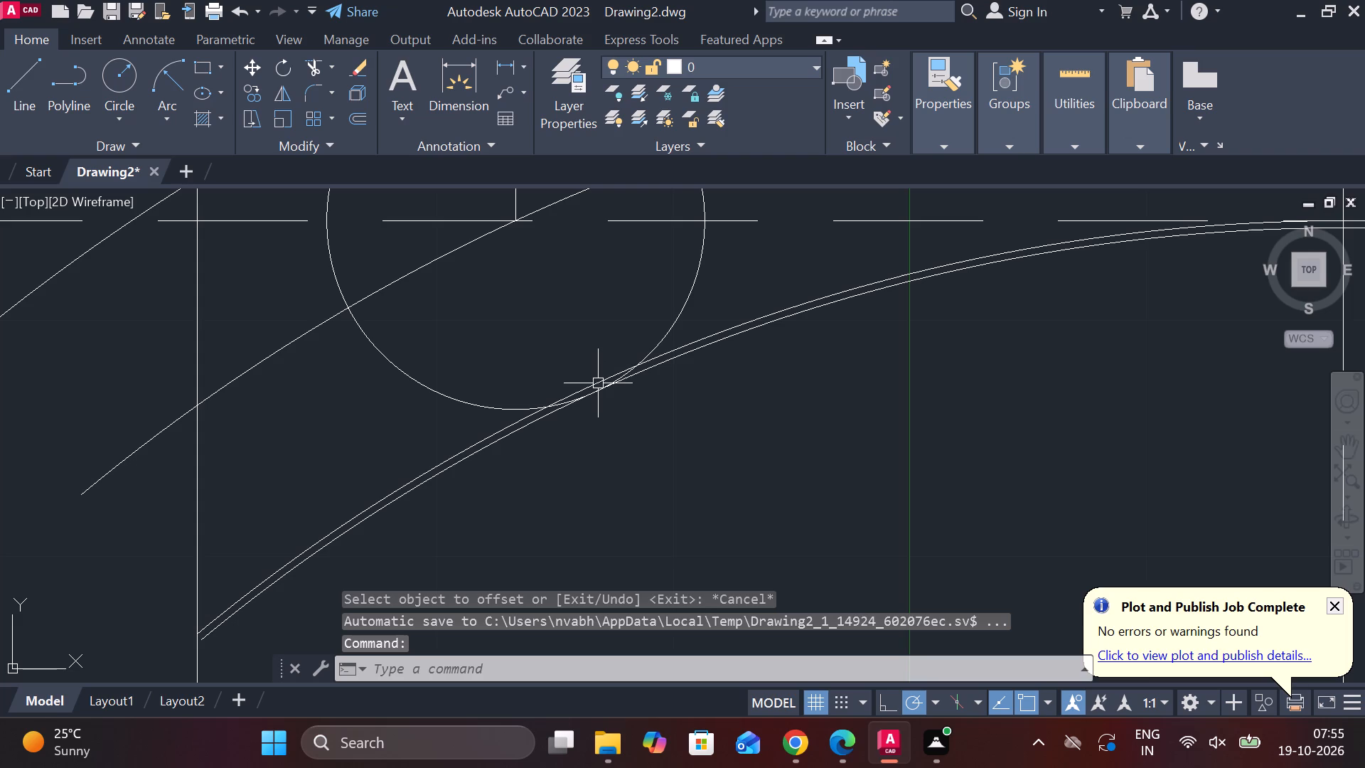
left_click(598, 383)
key("Escape")
scroll(592, 378, "up", 2)
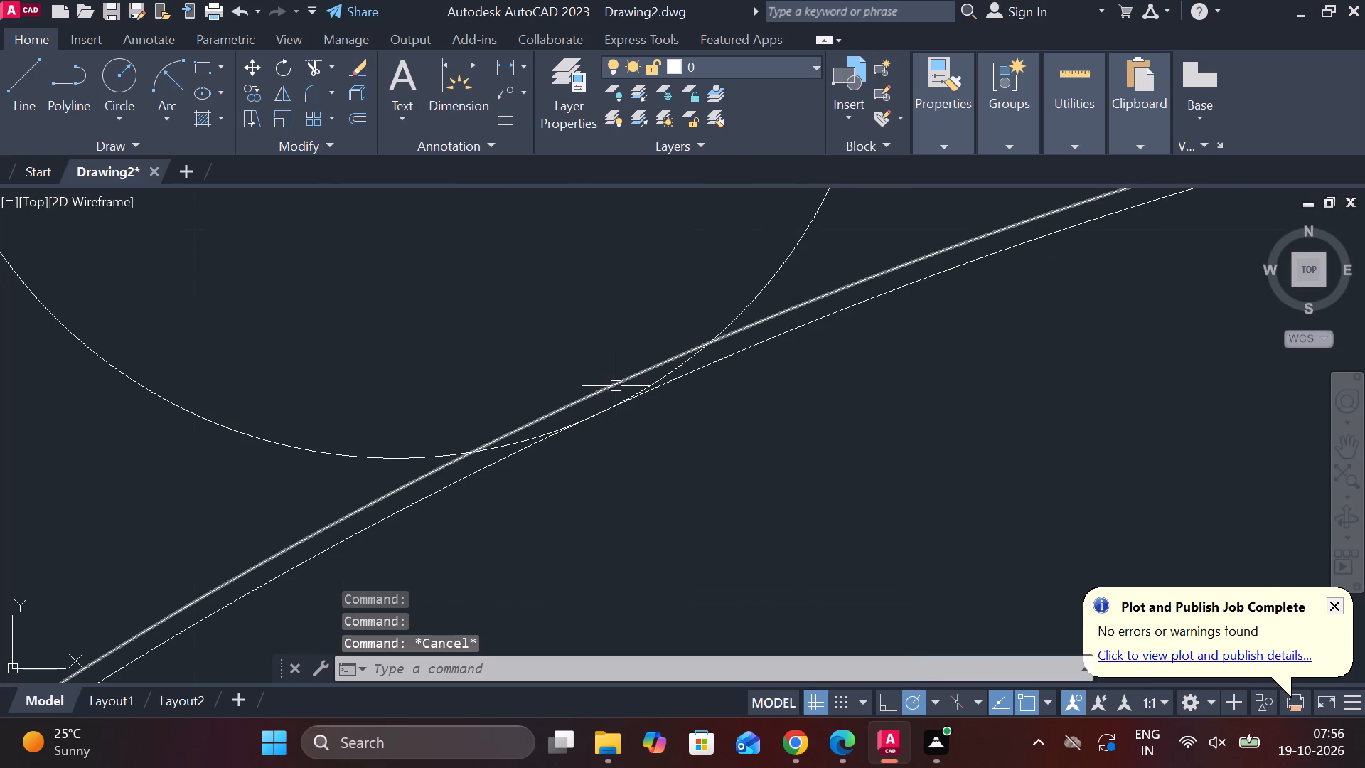
left_click(616, 386)
type("E")
key("space")
scroll(675, 477, "down", 3)
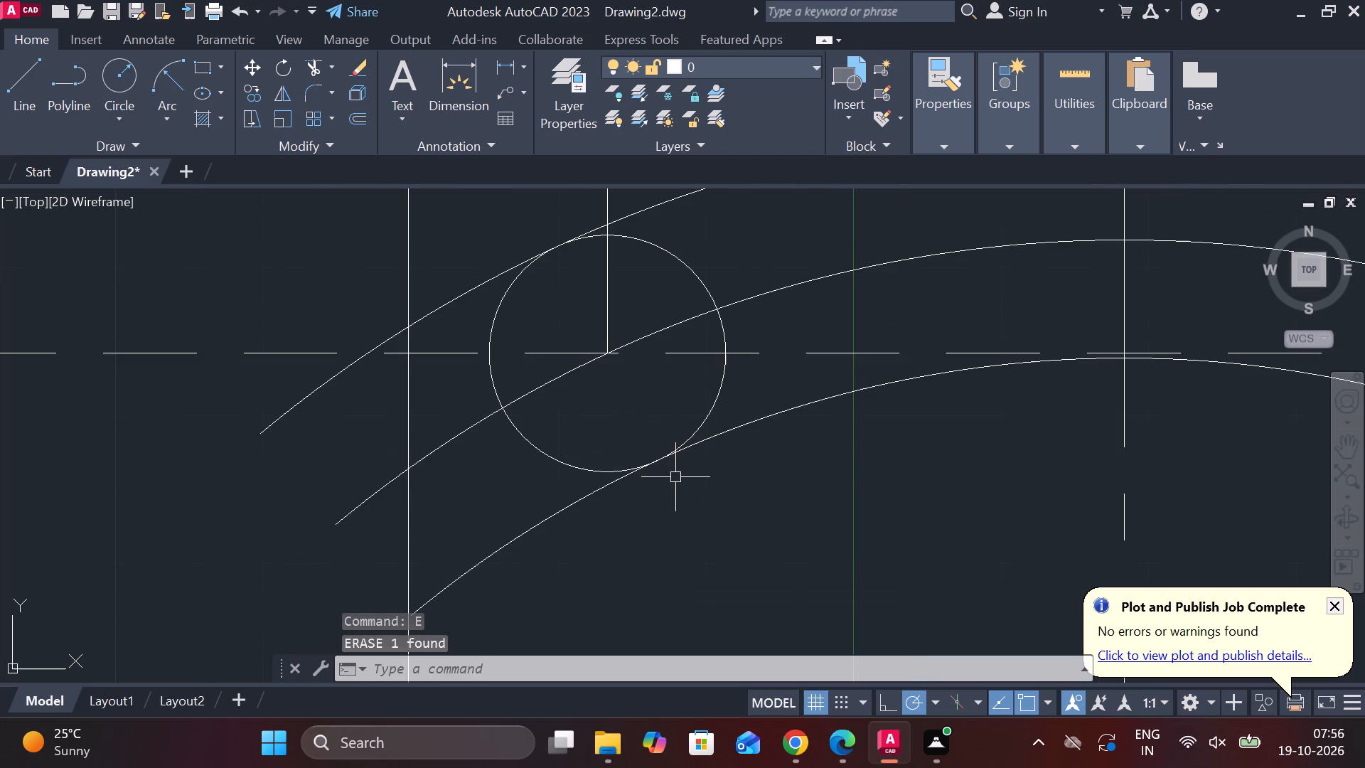
Trim the left small circle's inner right side and the upper and lower arcs between it and the outer left edge.
scroll(675, 477, "down", 2)
middle_click_drag(717, 493, 680, 491)
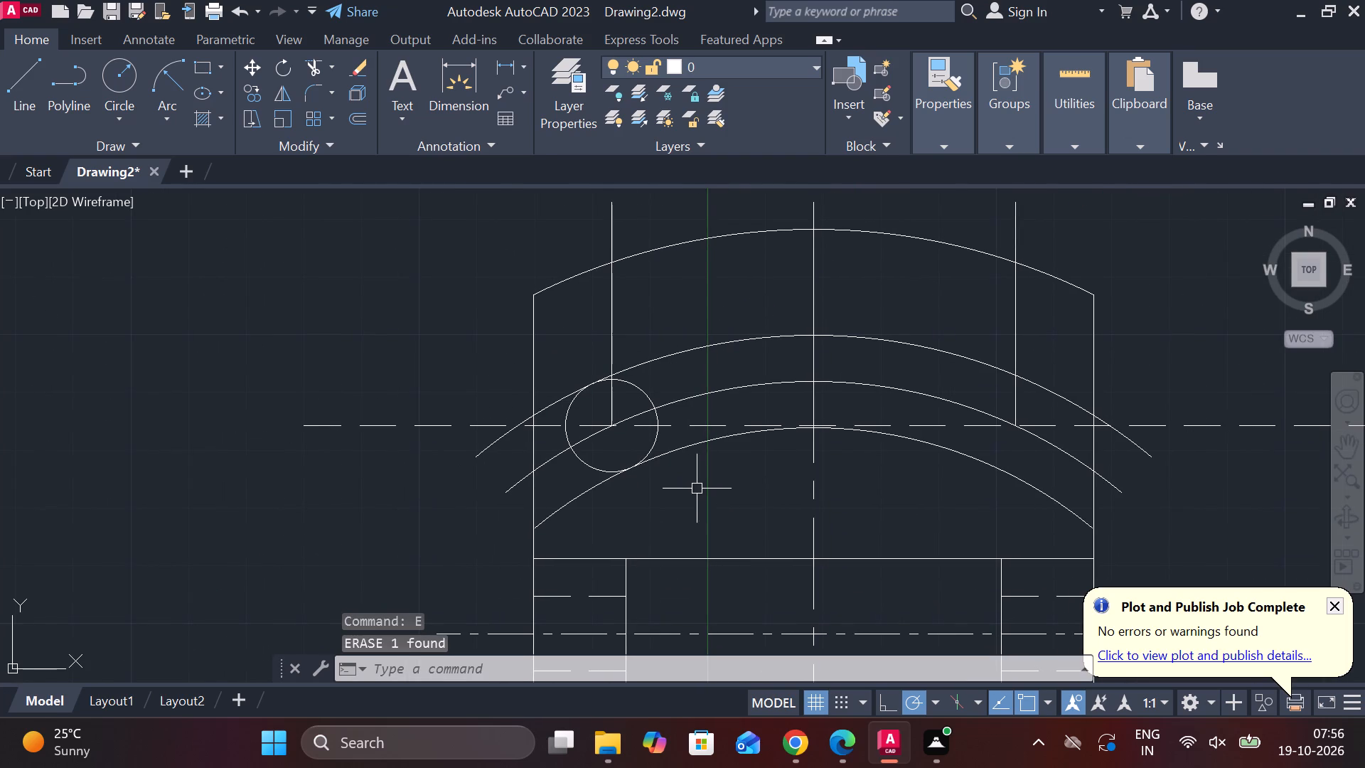
type("TR")
key("space")
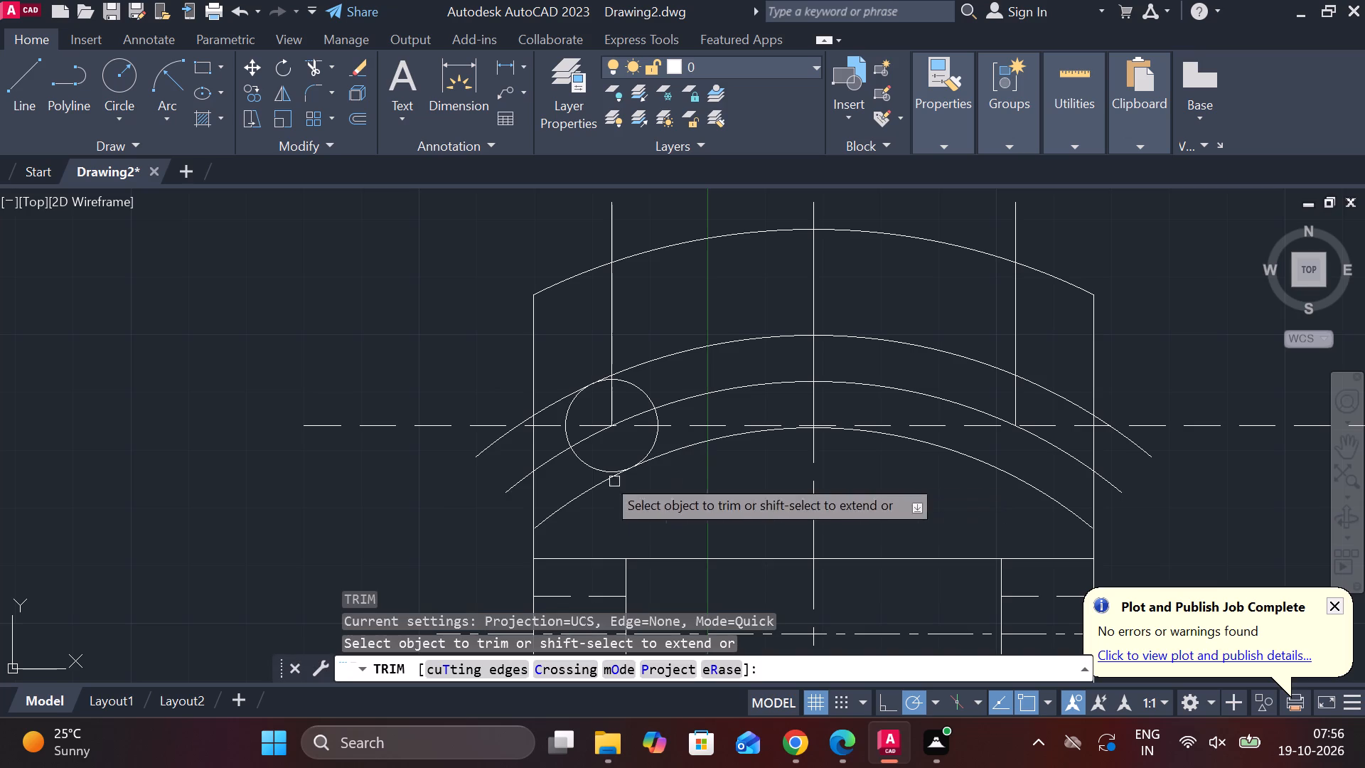
left_click(540, 412)
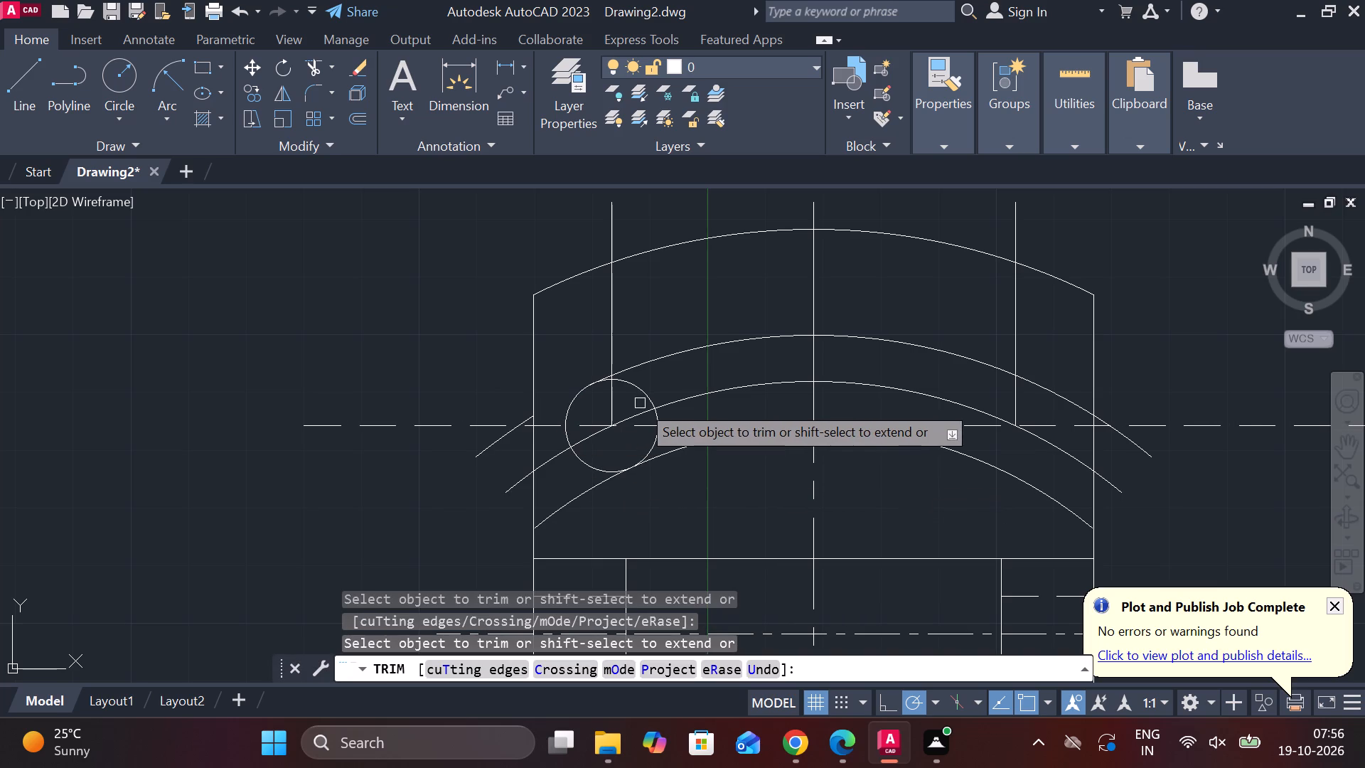
left_click(640, 385)
left_click(660, 420)
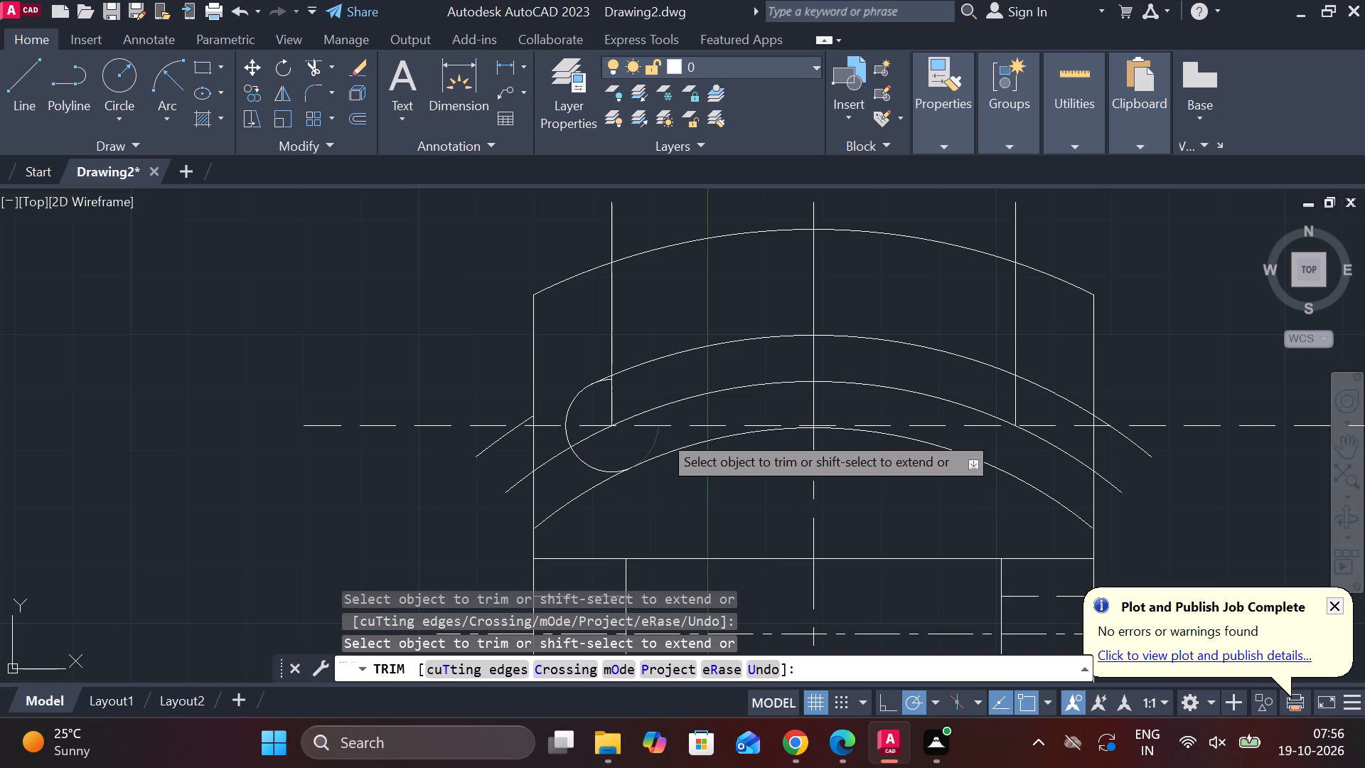
left_click(661, 433)
left_click(595, 491)
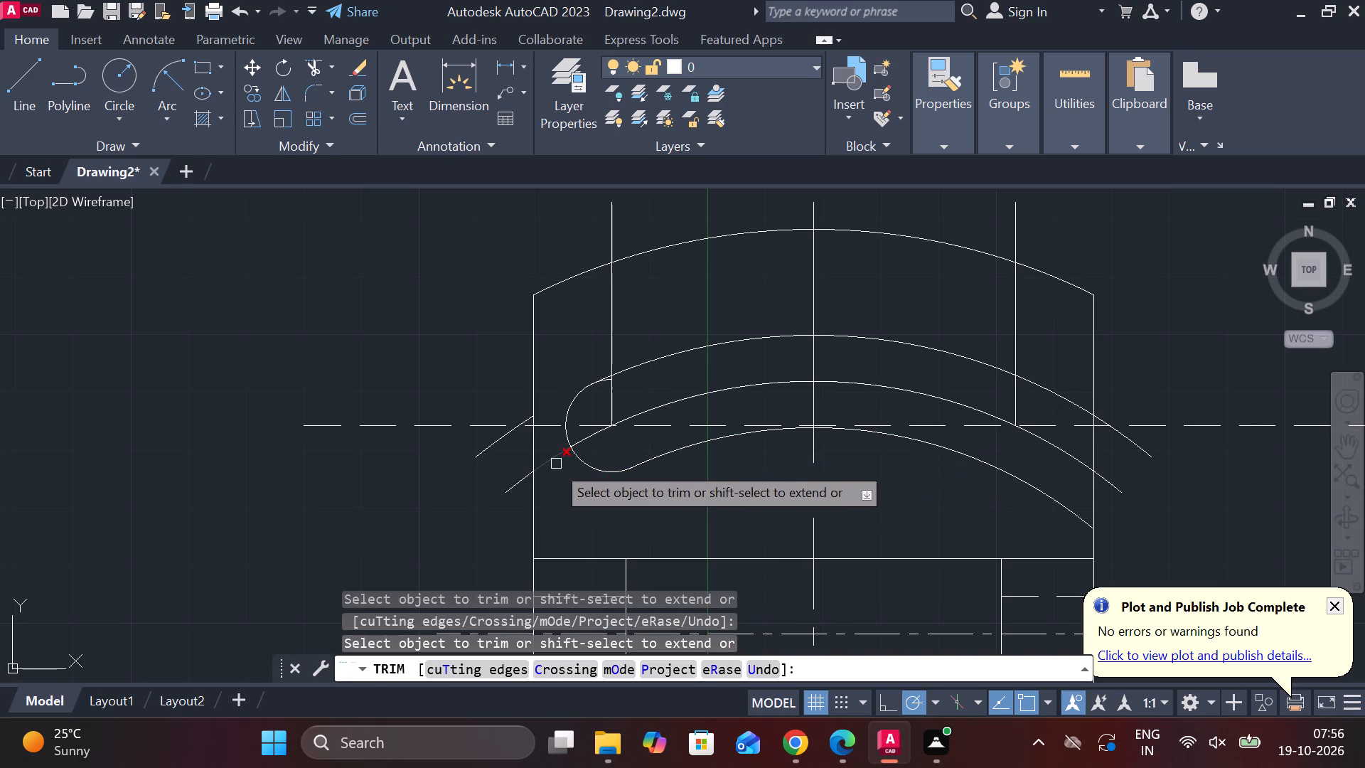
Remove the upper arc's leftover outside the left edge and the circle's stub at the top of the slot's left end.
left_click(503, 454)
left_click(498, 447)
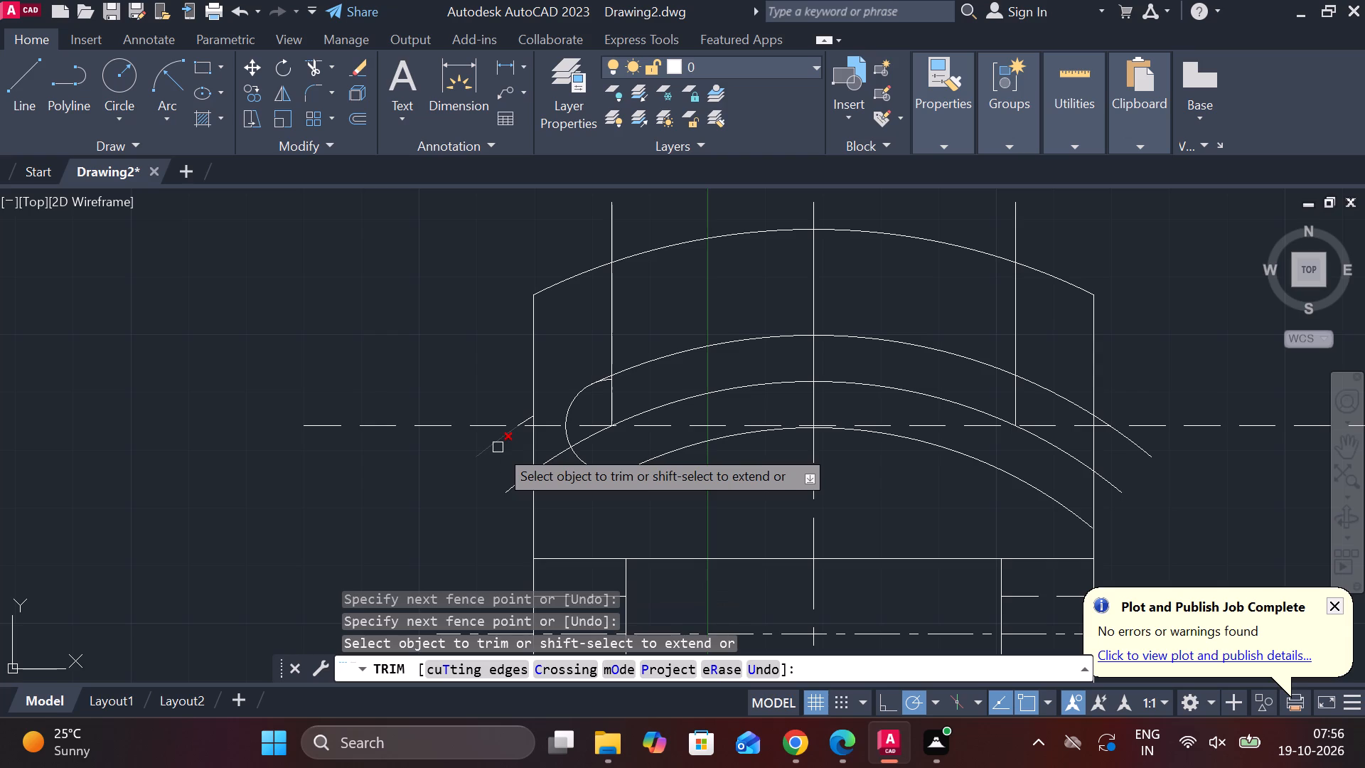
left_click(498, 447)
scroll(516, 423, "up", 2)
left_click(528, 420)
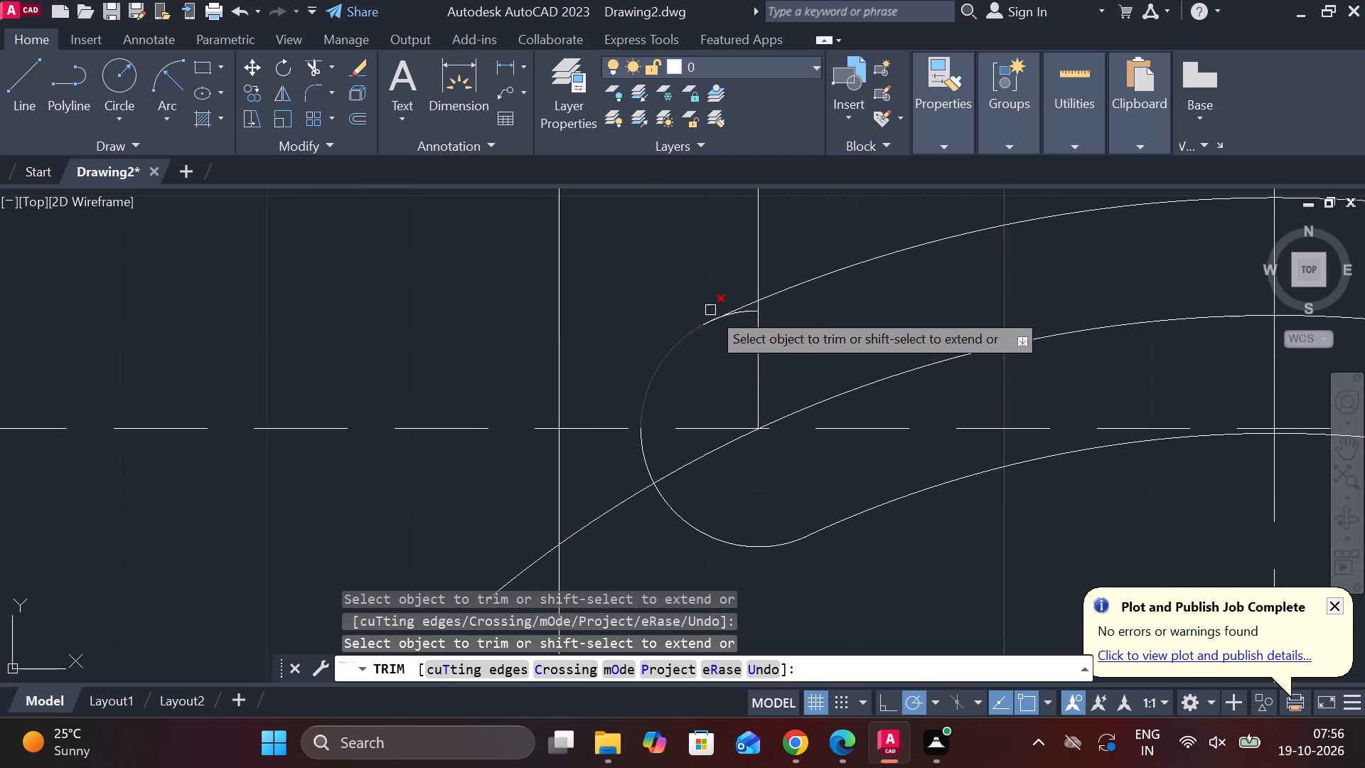
scroll(710, 309, "up", 2)
left_click(783, 324)
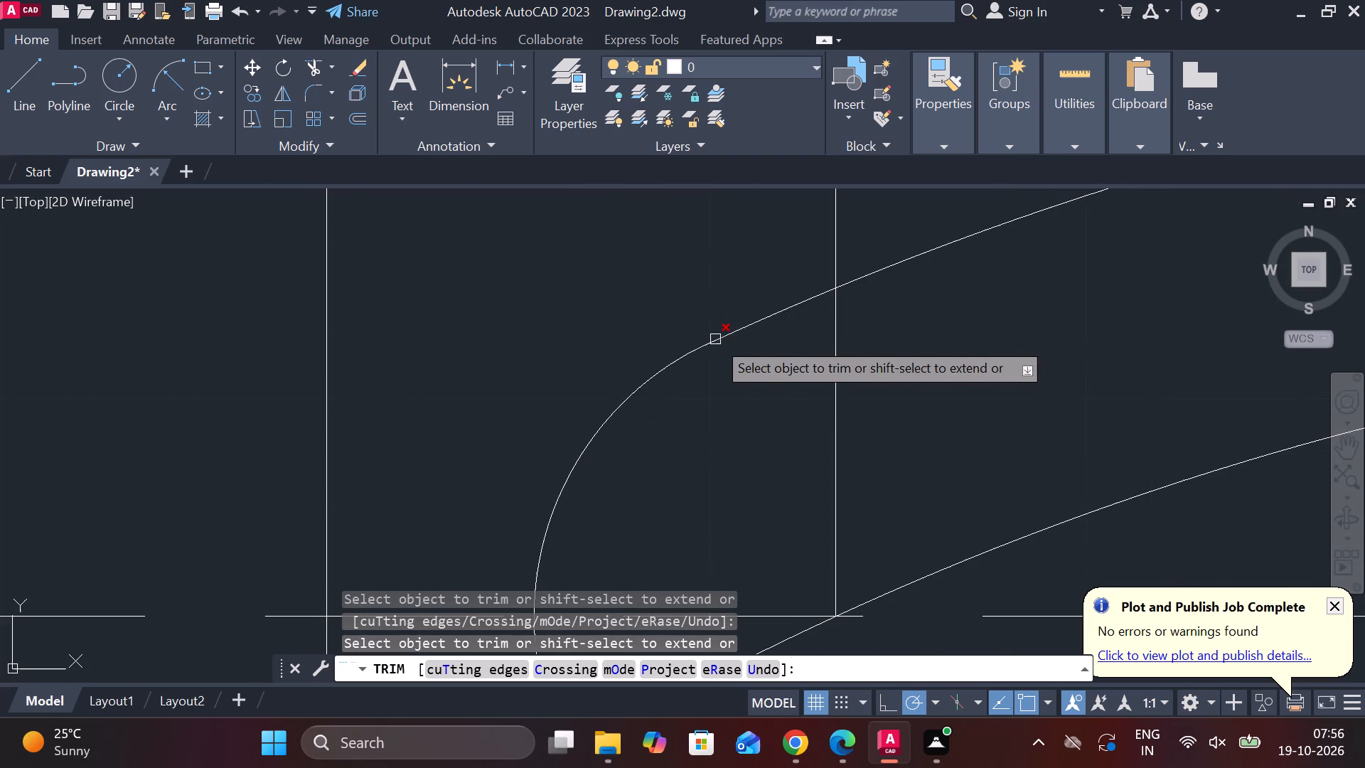
left_click(715, 341)
scroll(750, 358, "down", 3)
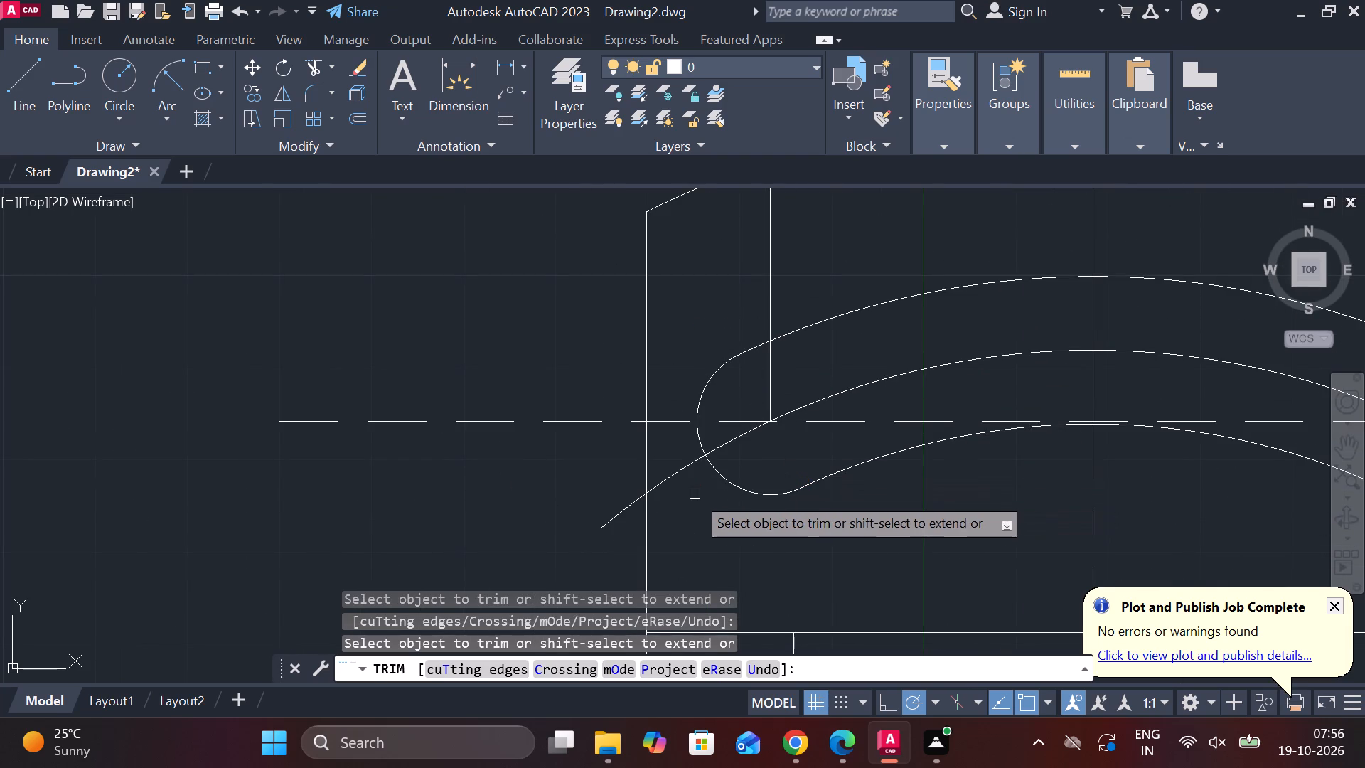
Trim away the middle arc's extension beyond the slot's rounded left end, including the piece outside the left edge.
left_click(667, 481)
left_click(609, 511)
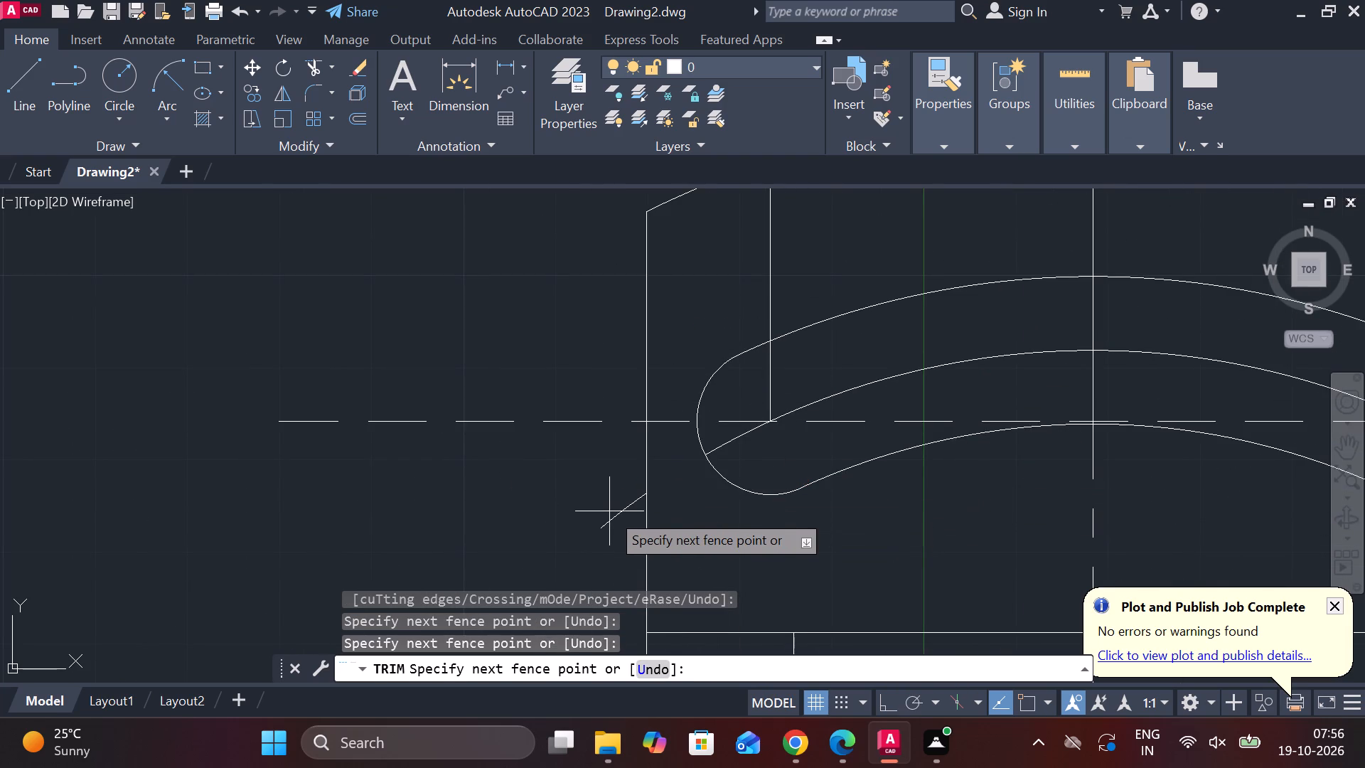
left_click(614, 517)
left_click(612, 525)
scroll(584, 518, "down", 2)
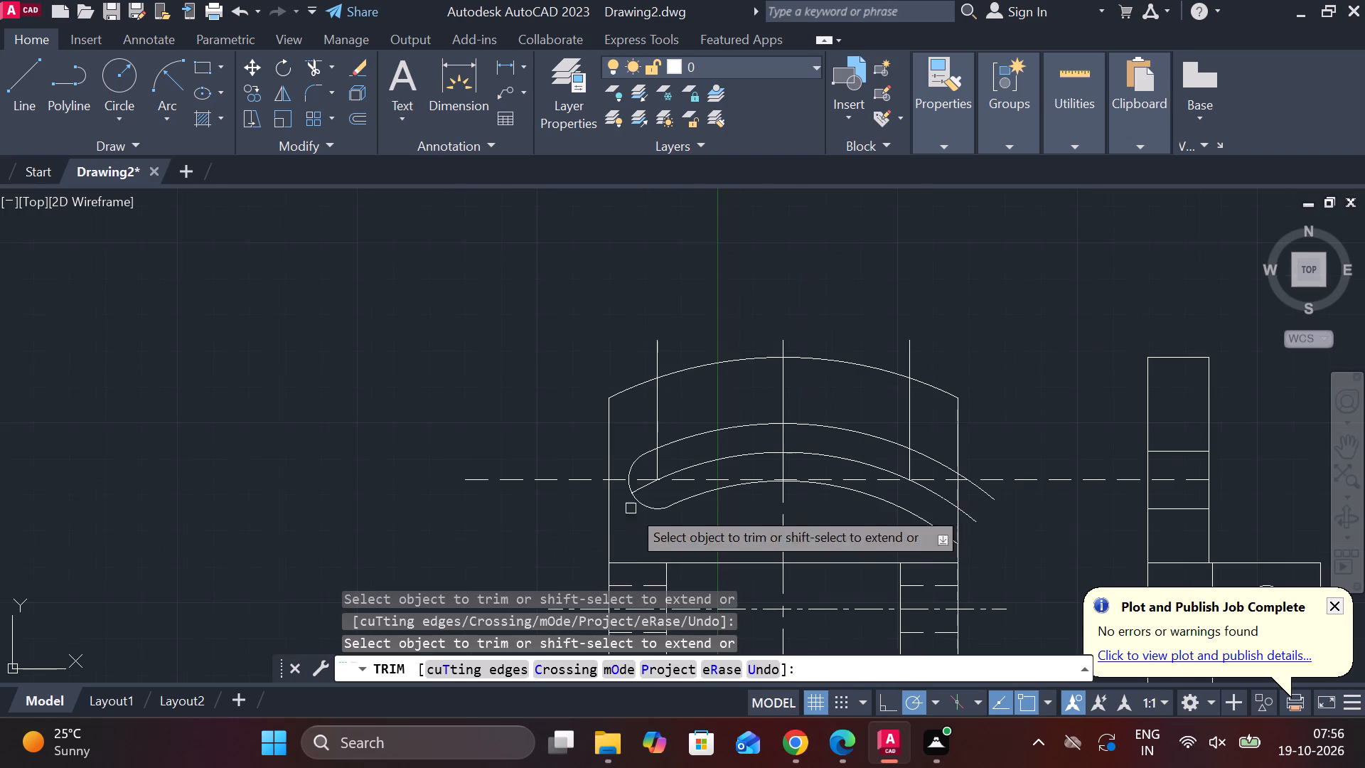
scroll(918, 440, "up", 1)
middle_click_drag(932, 433, 897, 425)
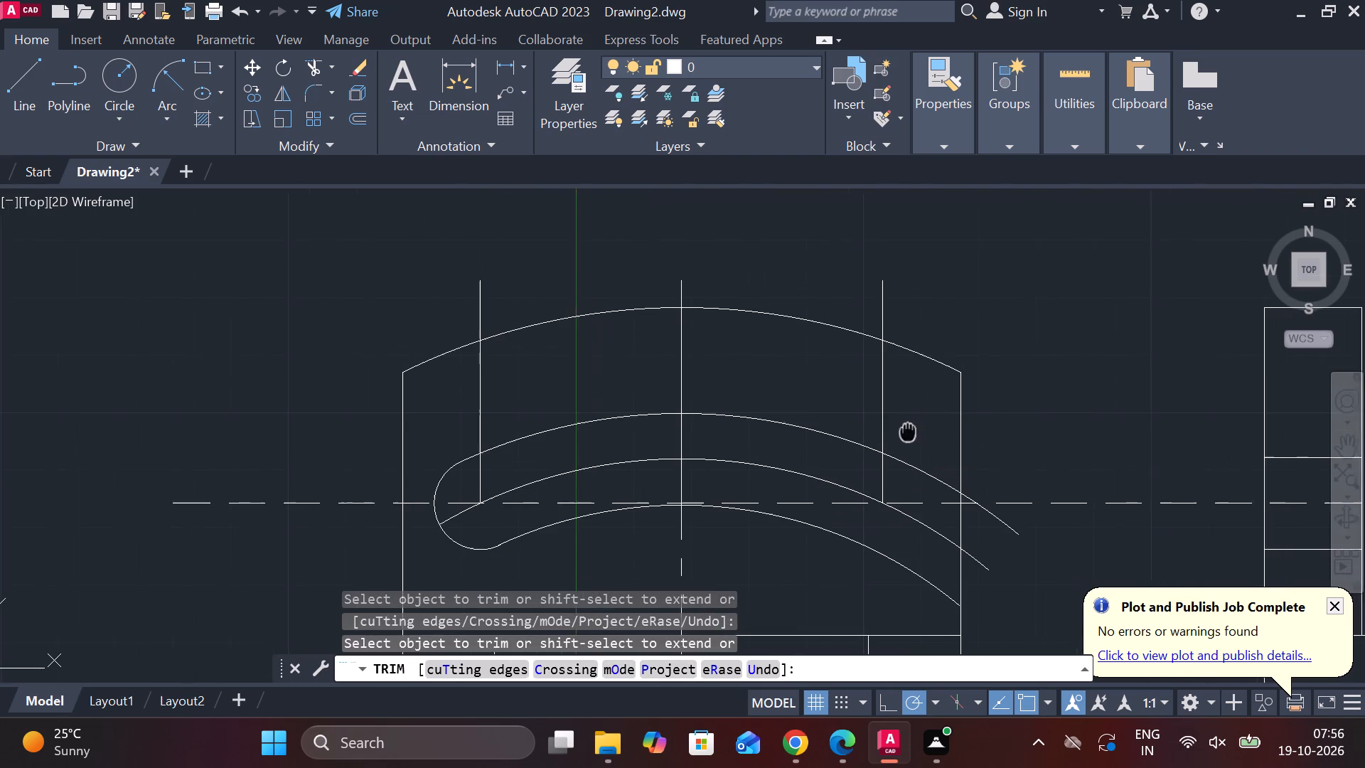
middle_click_drag(897, 425, 889, 412)
key("Escape")
Draw a circle of radius 8 centred at the right offset line's lower end on the upper dashed line.
type("C")
key("space")
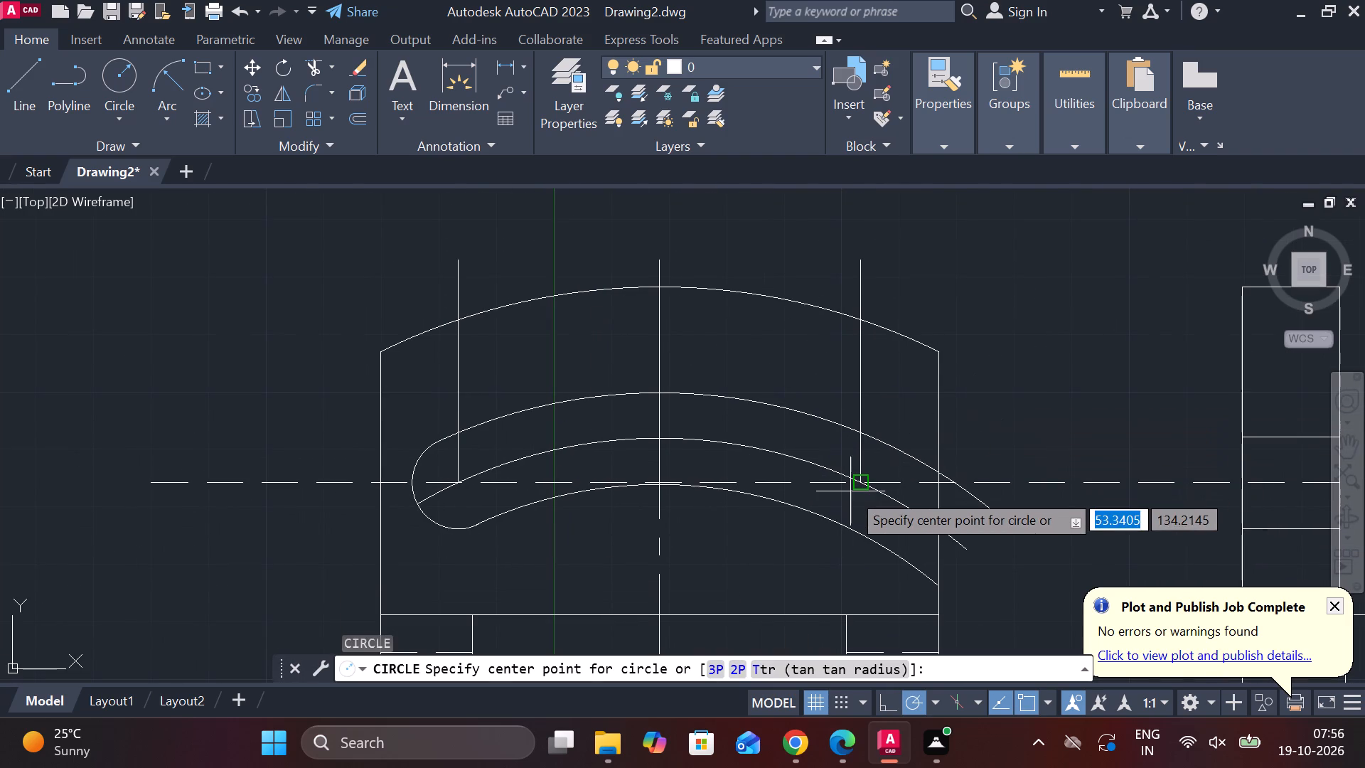
left_click(858, 480)
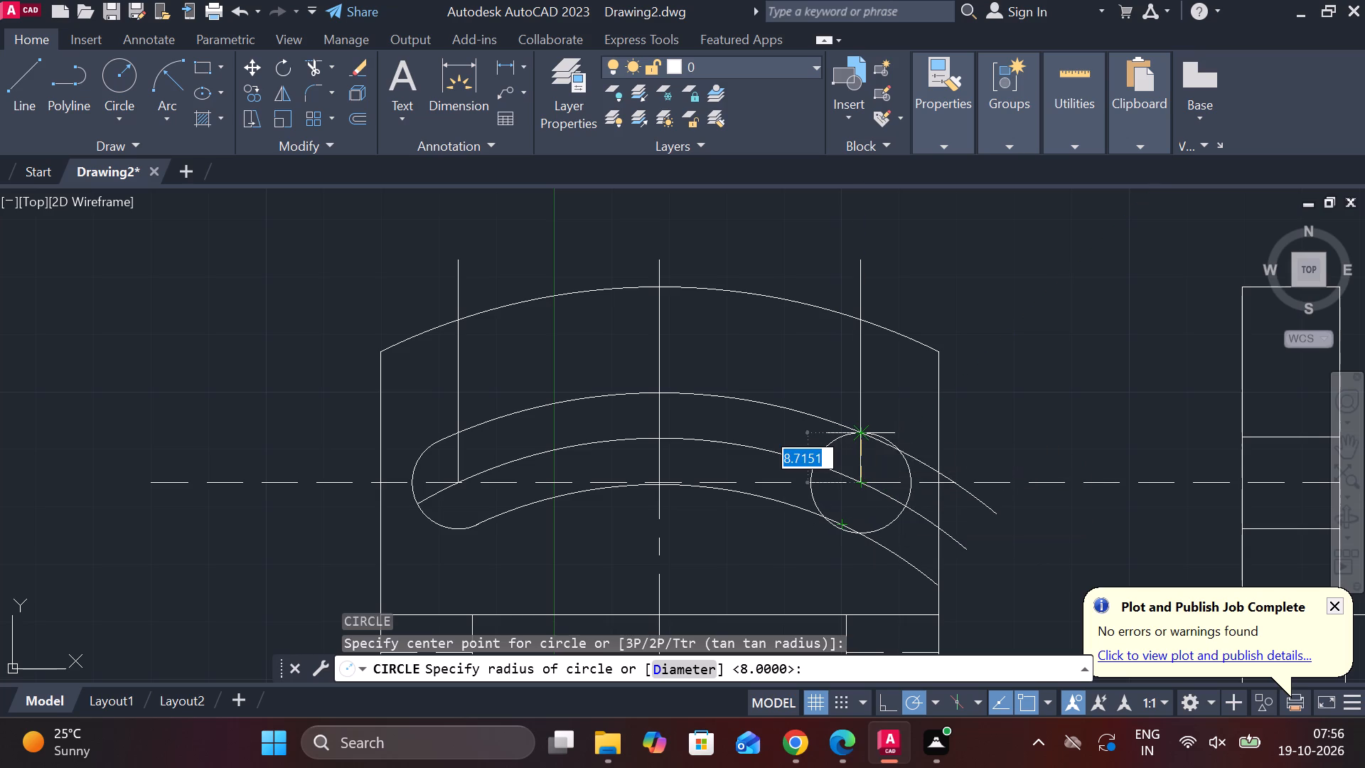
scroll(862, 500, "up", 1)
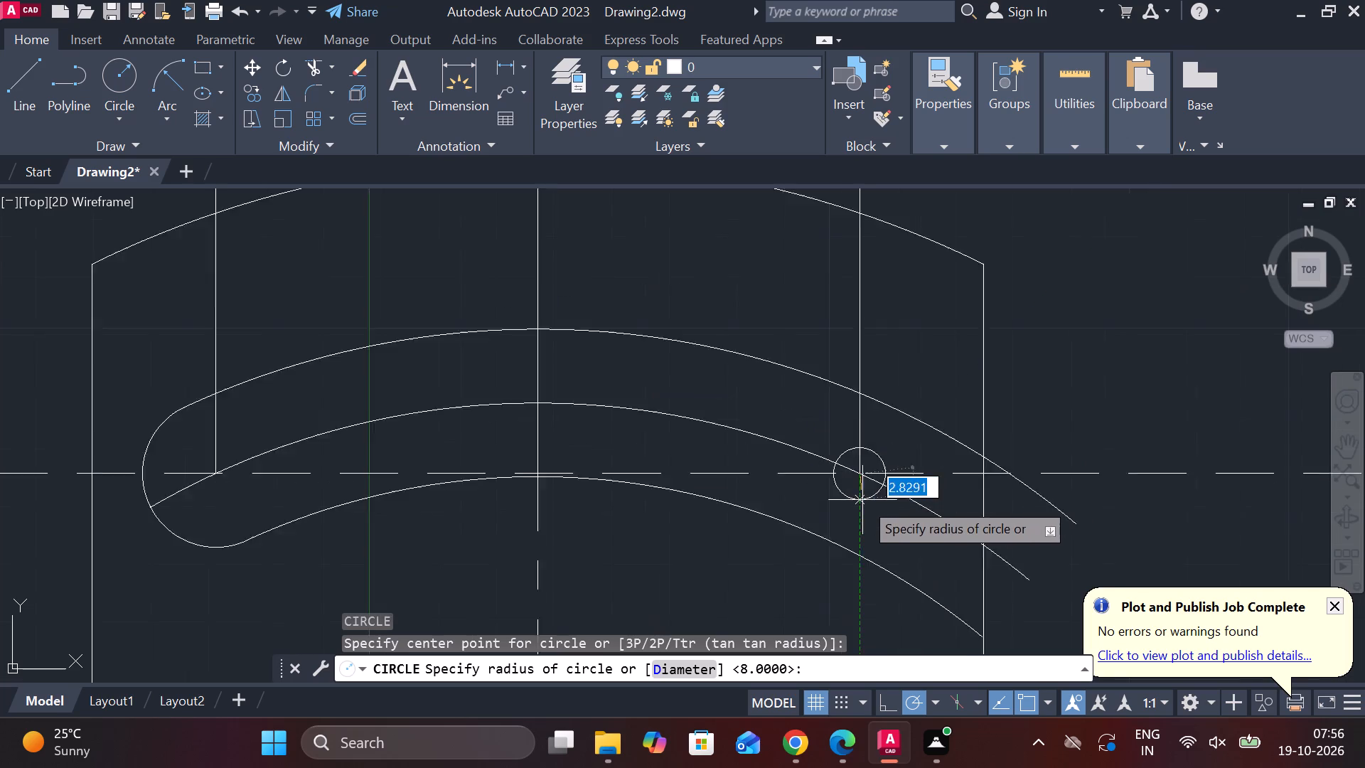
scroll(862, 500, "up", 1)
key("8")
key("Return")
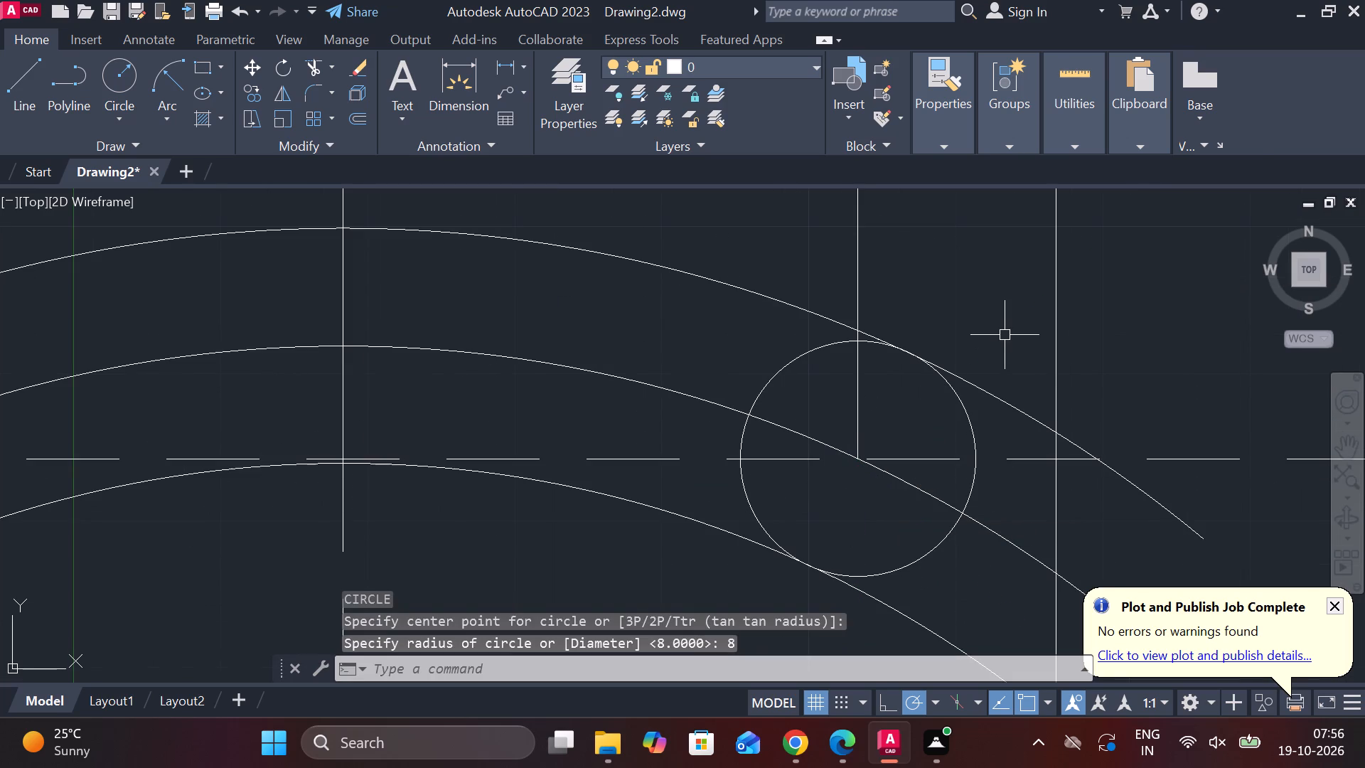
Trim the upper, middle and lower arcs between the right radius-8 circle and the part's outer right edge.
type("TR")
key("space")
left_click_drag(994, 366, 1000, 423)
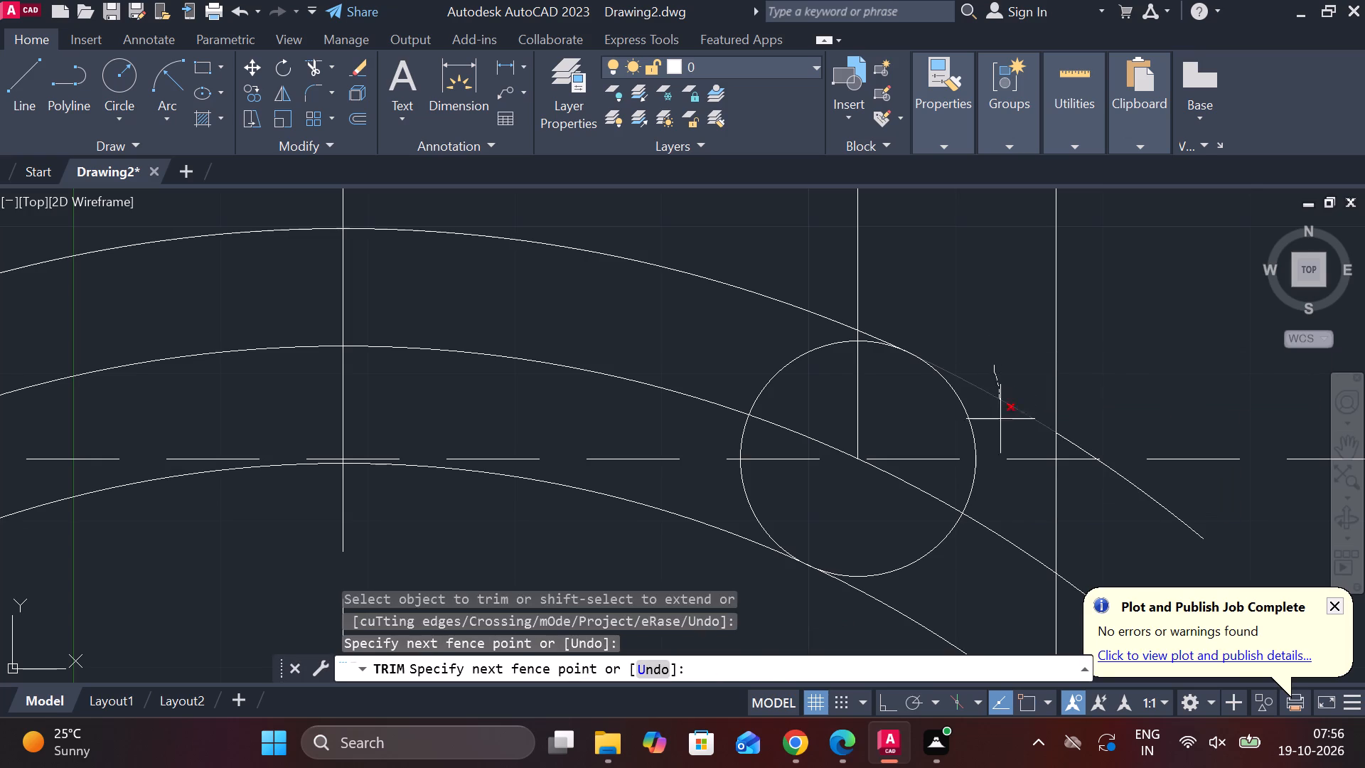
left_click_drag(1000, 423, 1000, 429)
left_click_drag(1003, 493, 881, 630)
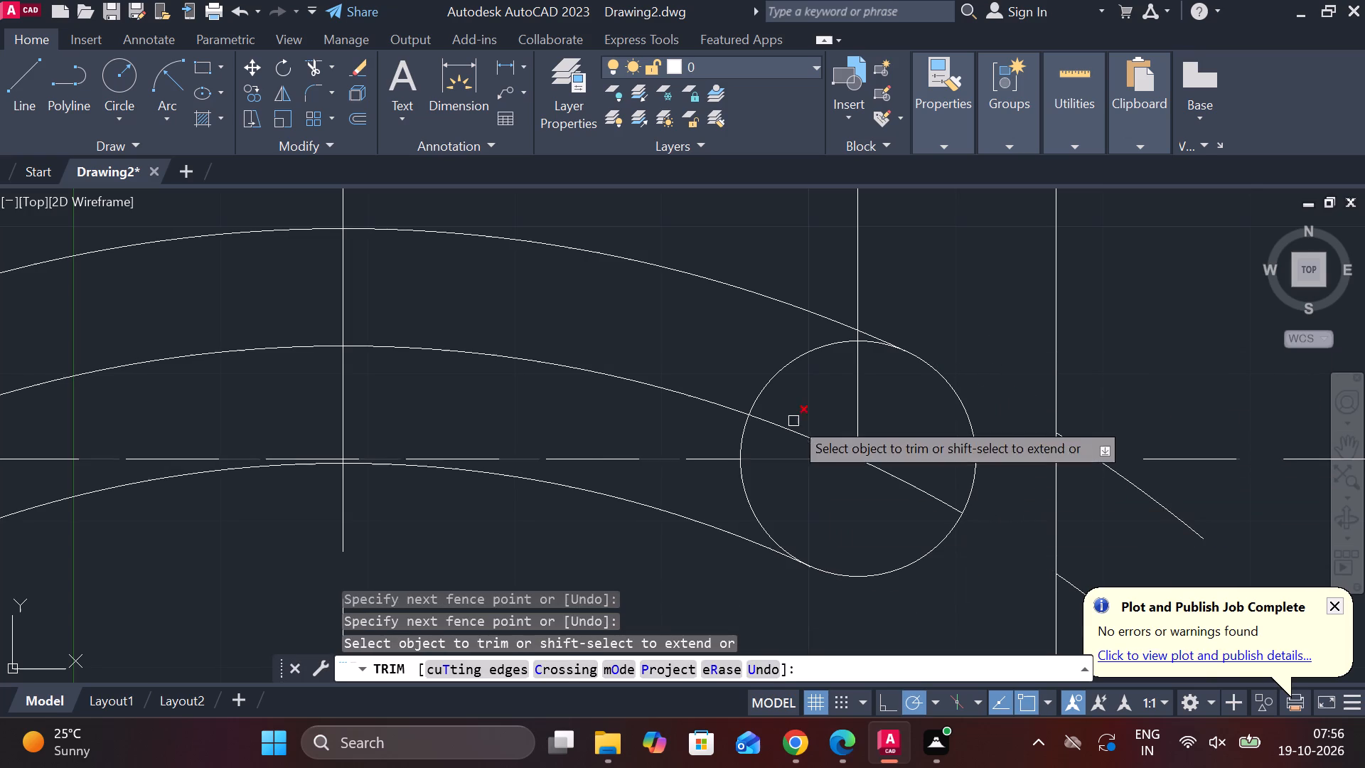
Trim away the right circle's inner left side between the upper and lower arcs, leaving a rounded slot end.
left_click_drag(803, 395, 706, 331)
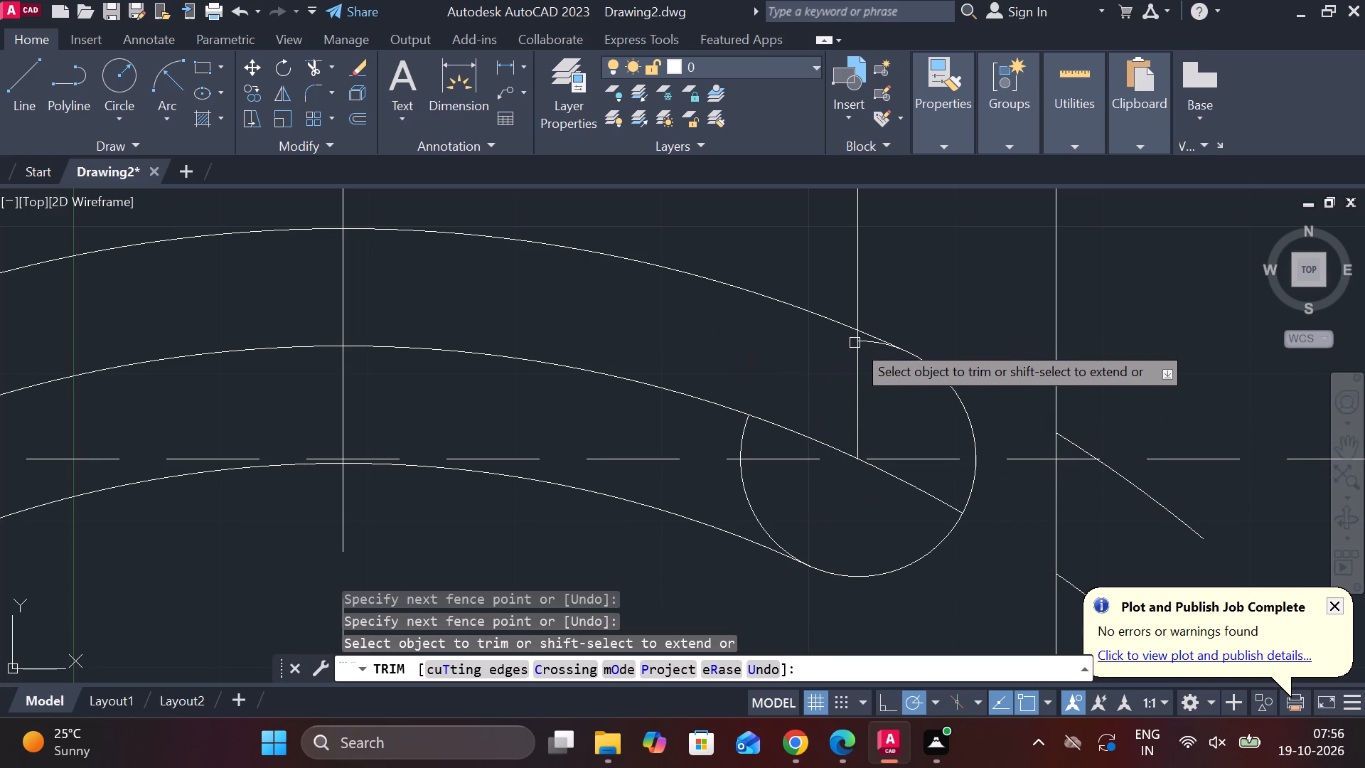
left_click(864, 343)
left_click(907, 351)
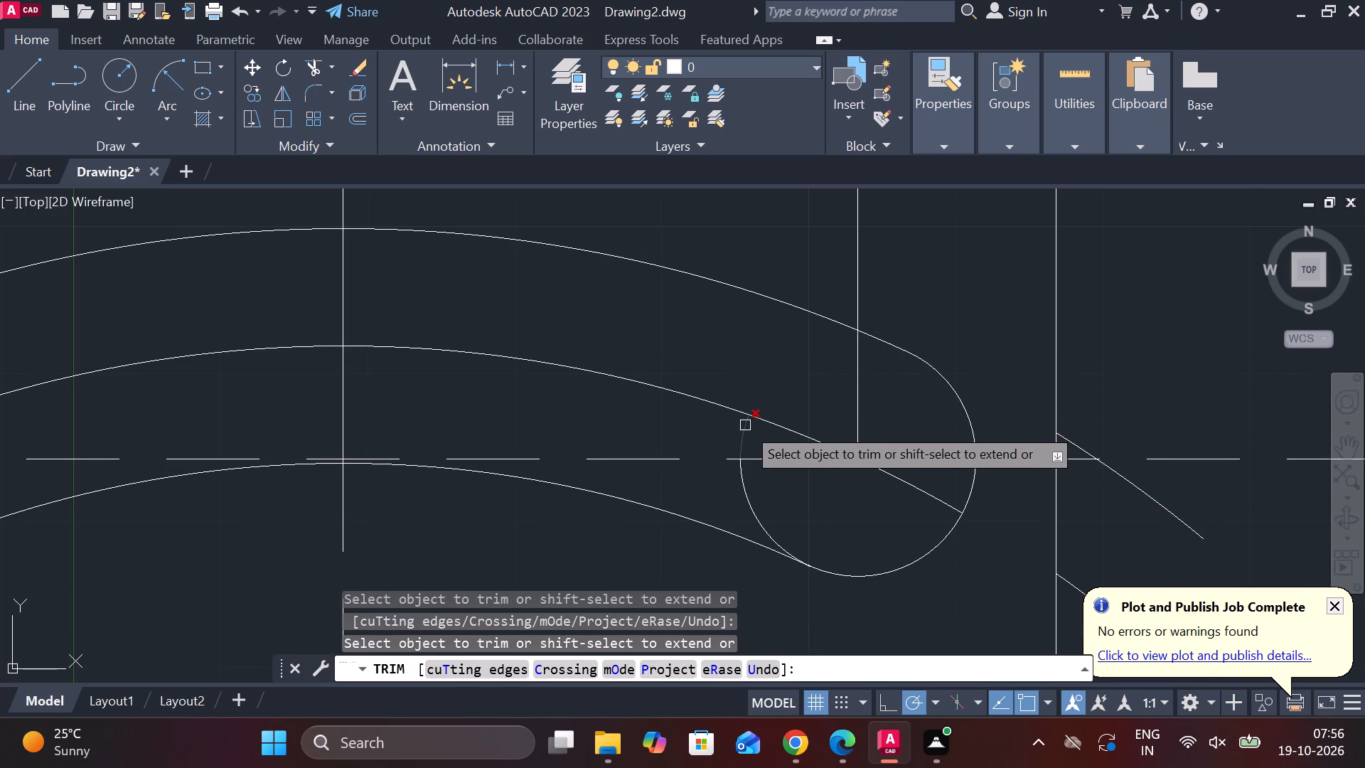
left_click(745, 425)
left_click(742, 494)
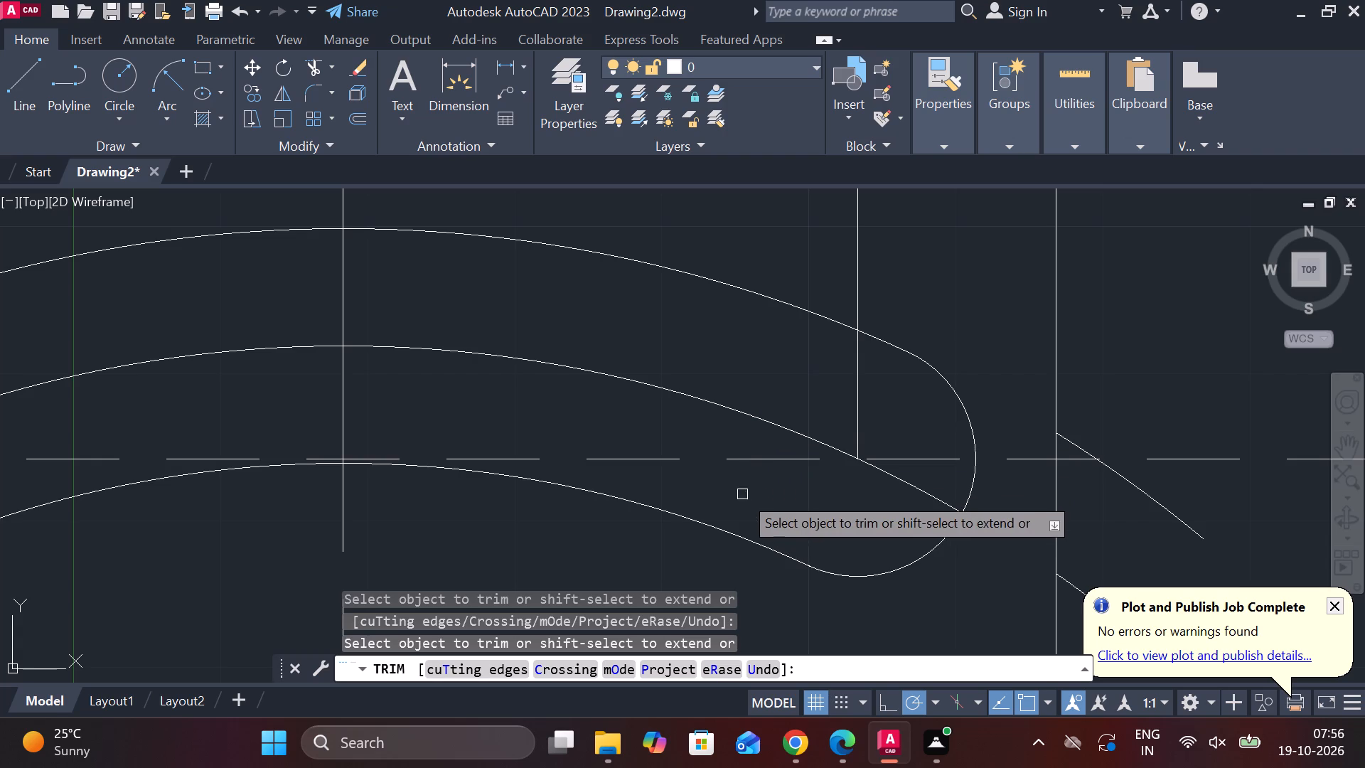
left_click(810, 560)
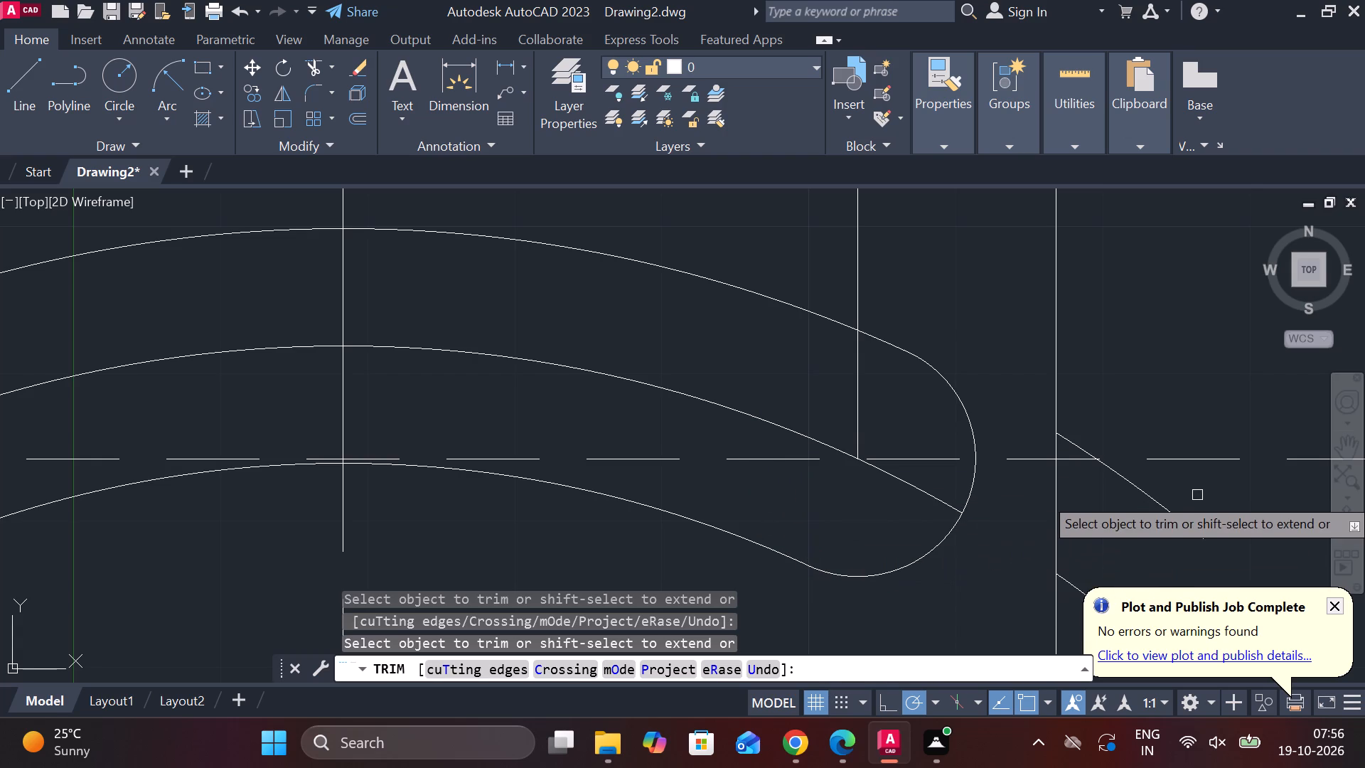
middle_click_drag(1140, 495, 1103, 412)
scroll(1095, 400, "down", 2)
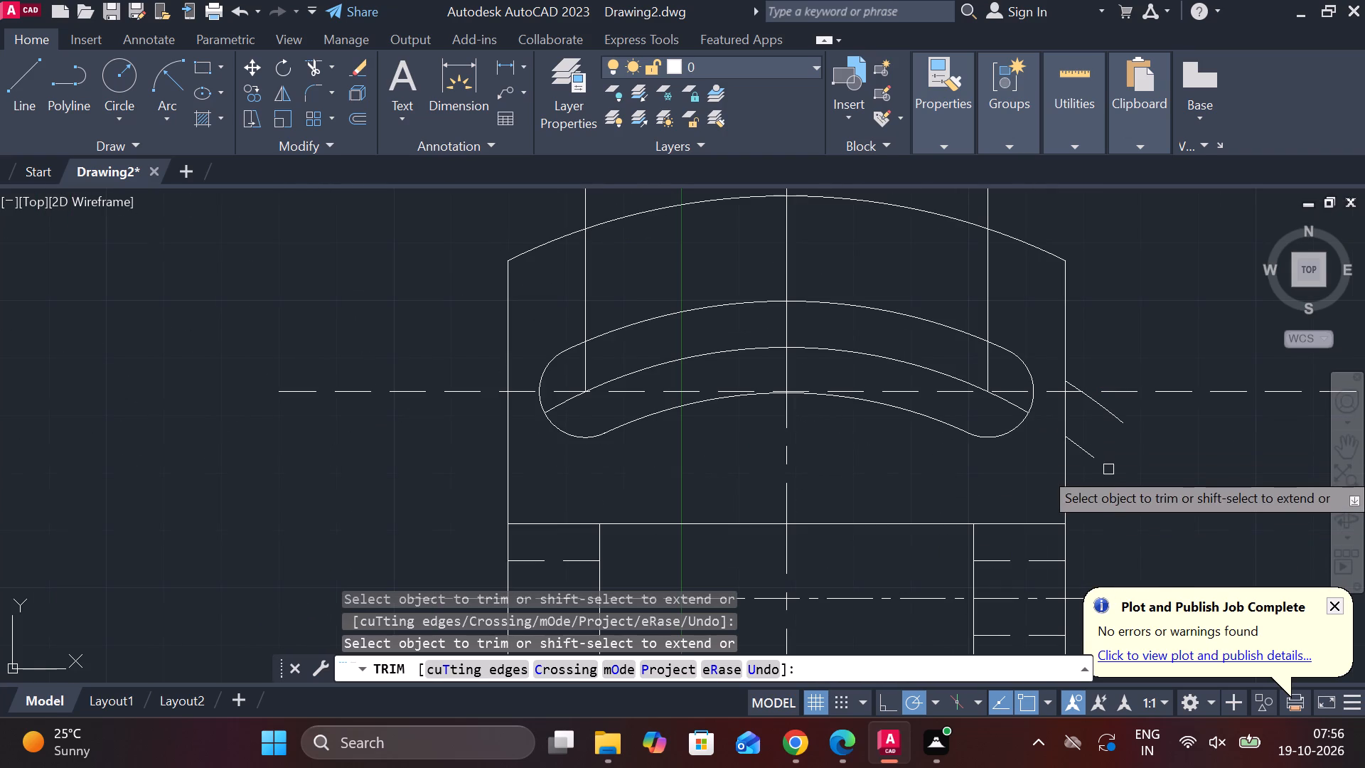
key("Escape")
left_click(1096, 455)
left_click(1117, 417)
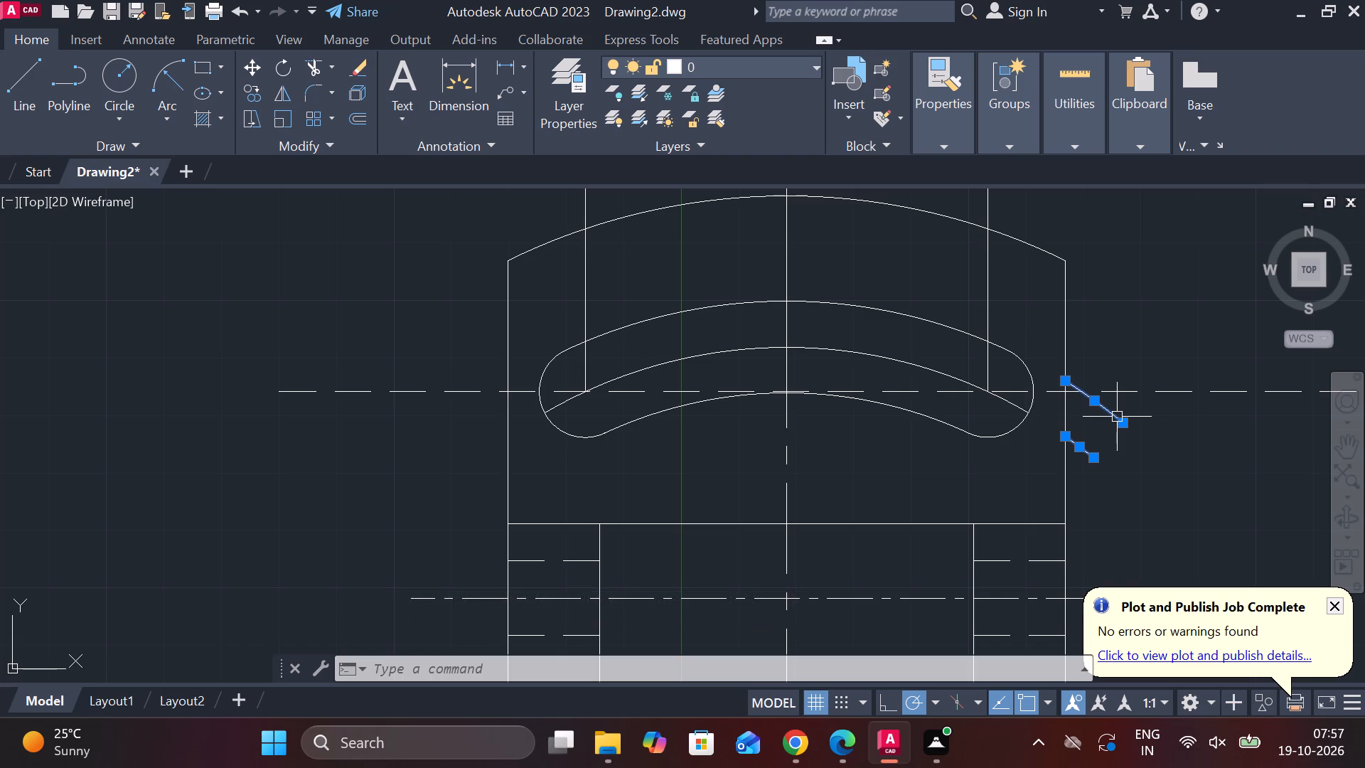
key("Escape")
Undo the right-end trimming, the right radius-8 circle and the trimming of the slot's left end.
key("ctrl+z")
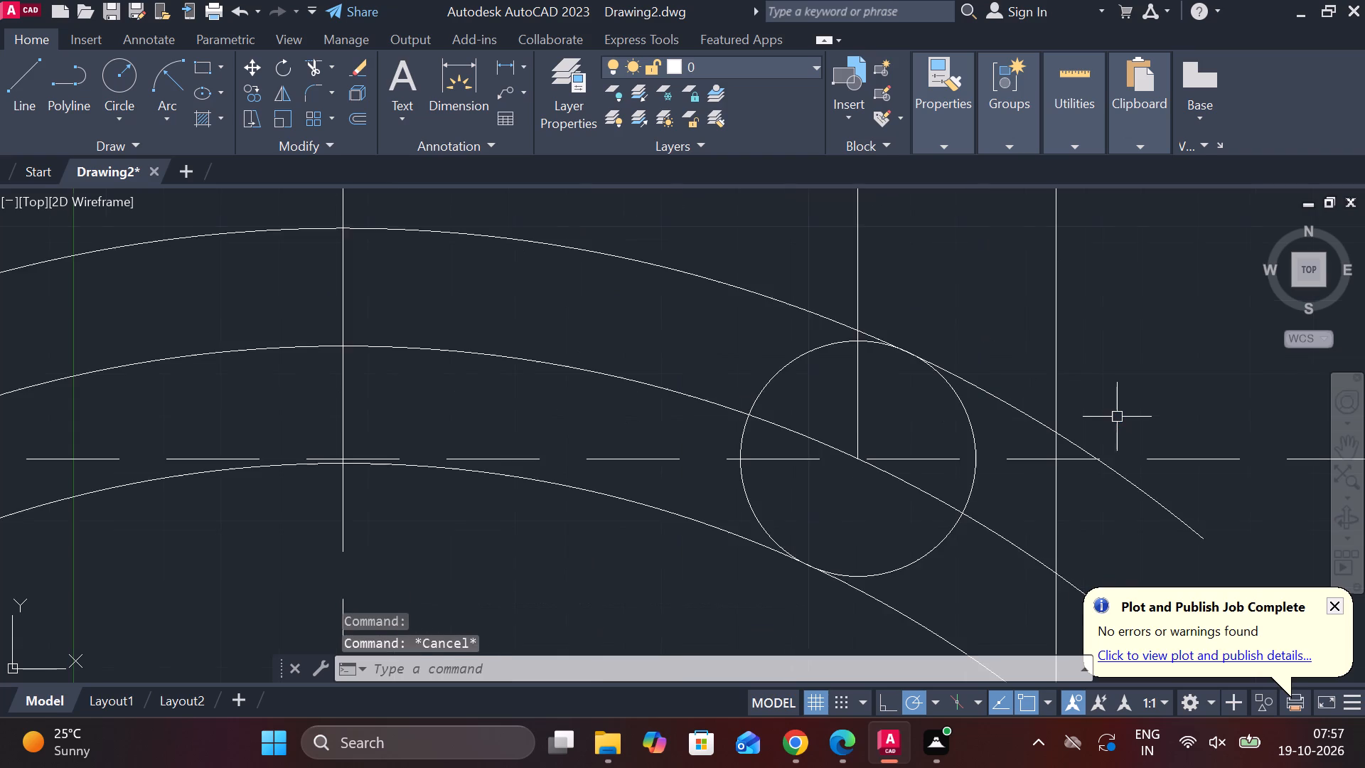
key("ctrl+z")
key("ctrl+z")
key("ctrl+z")
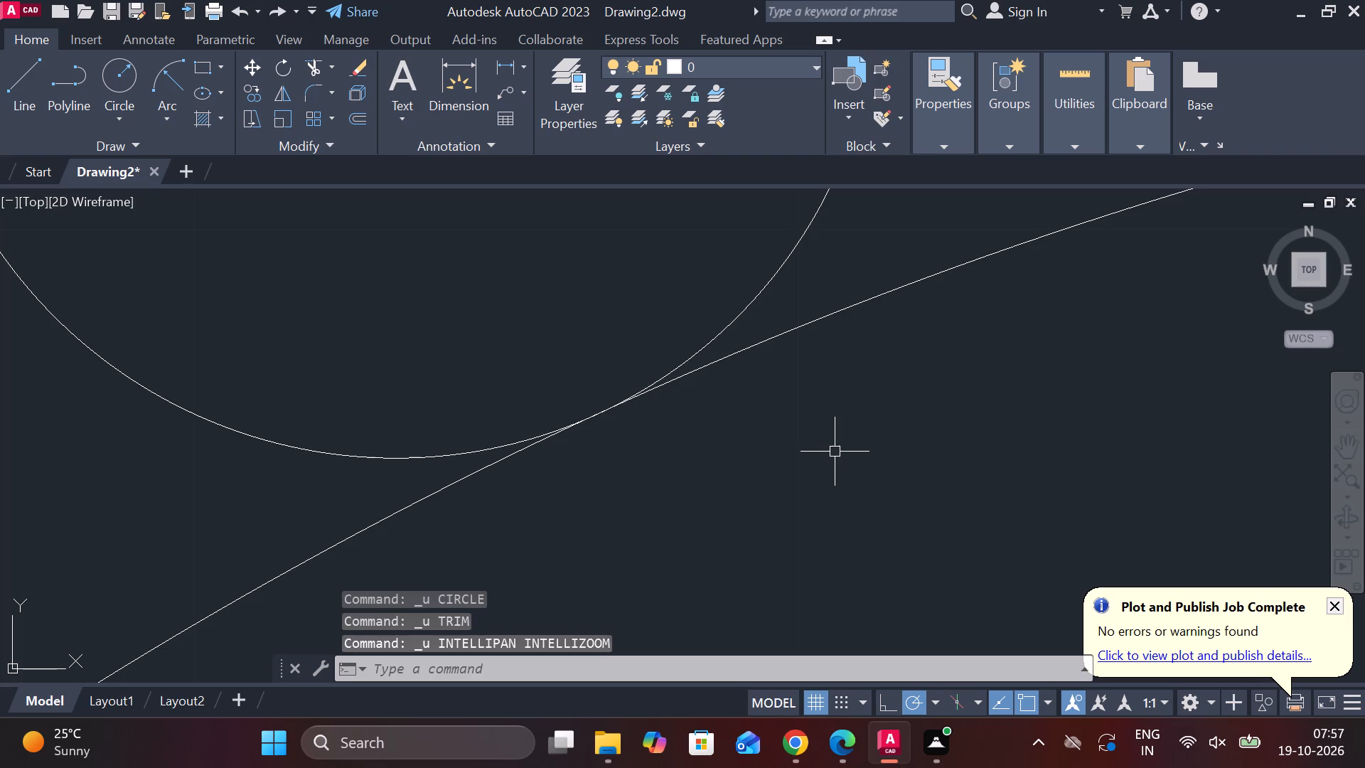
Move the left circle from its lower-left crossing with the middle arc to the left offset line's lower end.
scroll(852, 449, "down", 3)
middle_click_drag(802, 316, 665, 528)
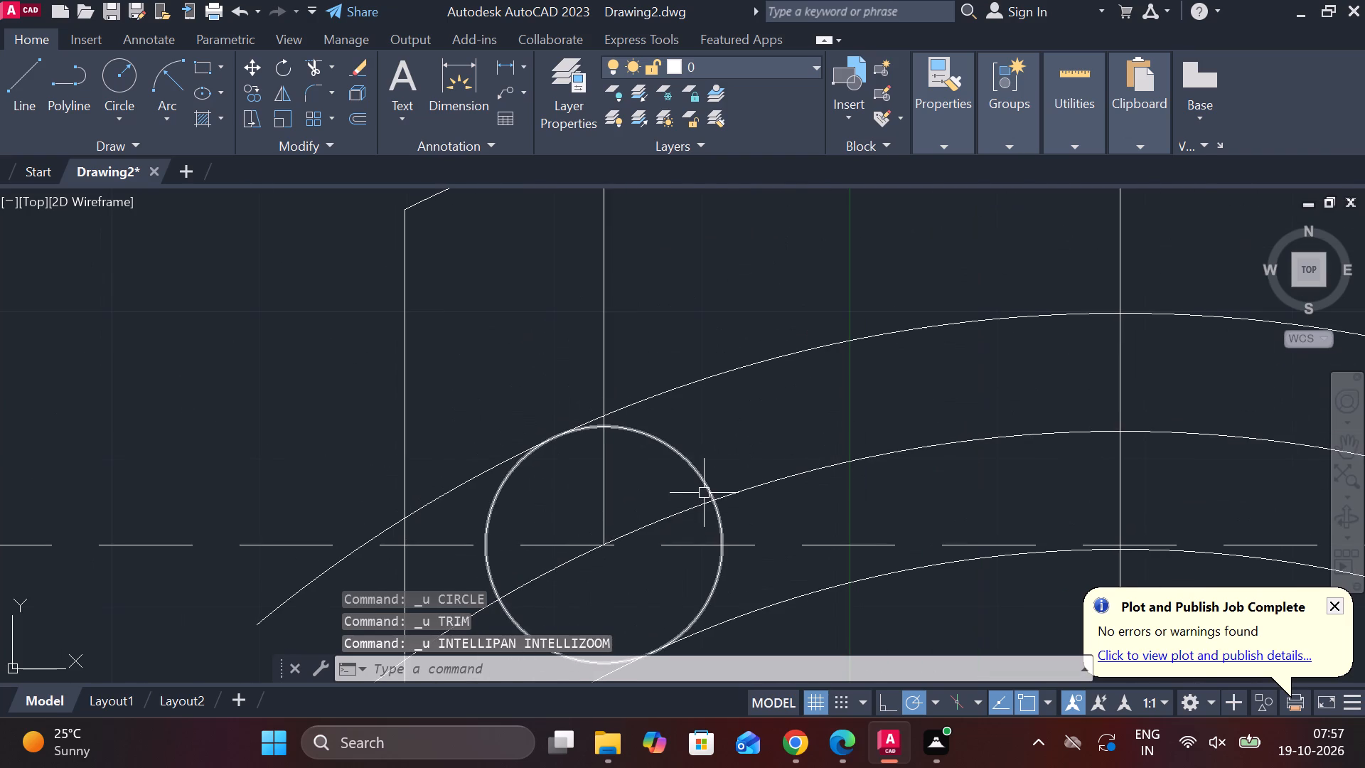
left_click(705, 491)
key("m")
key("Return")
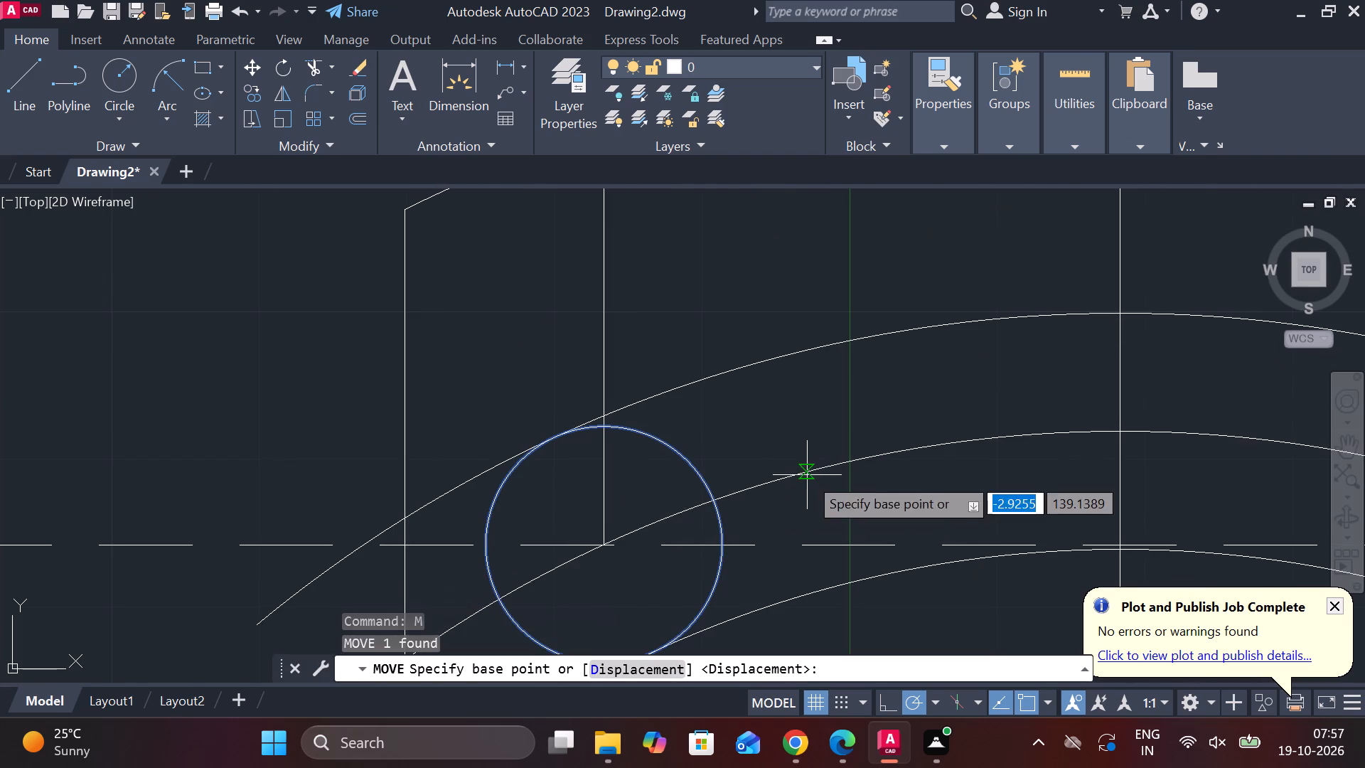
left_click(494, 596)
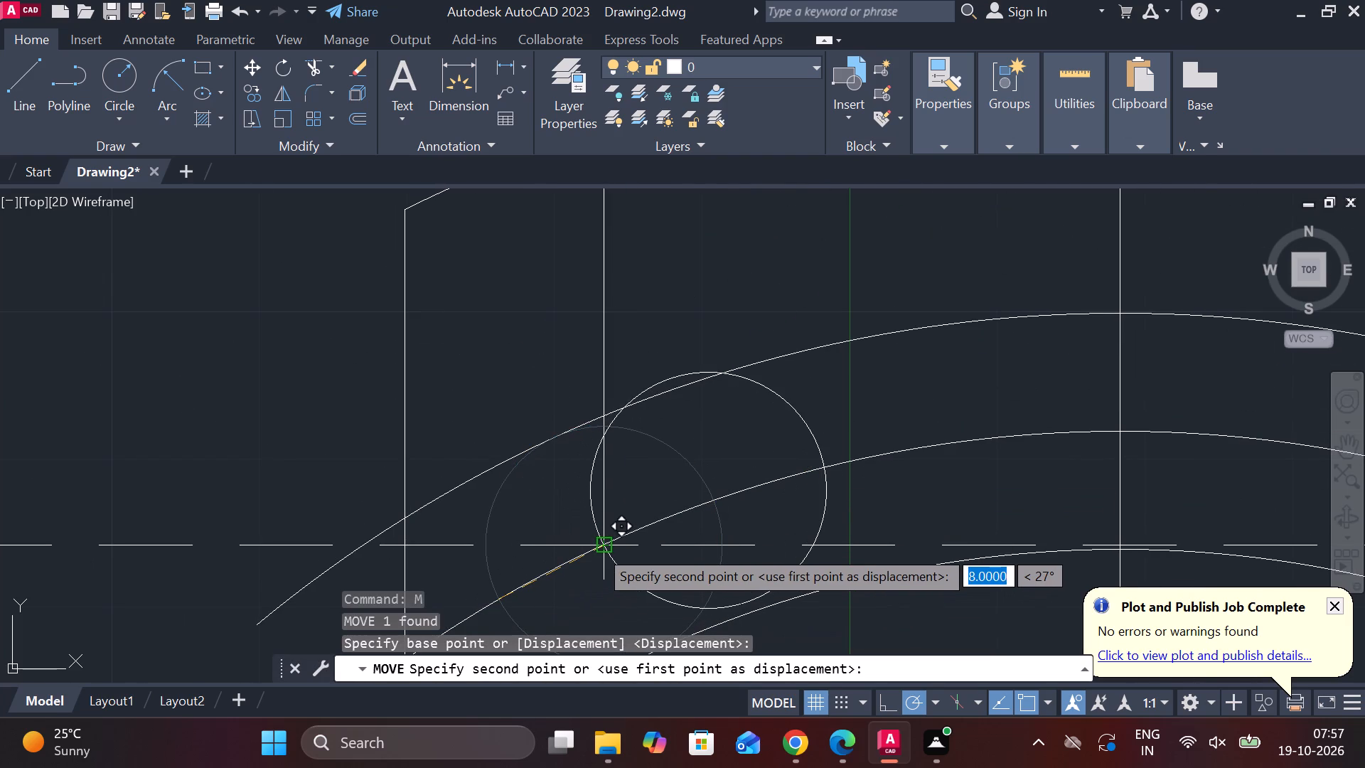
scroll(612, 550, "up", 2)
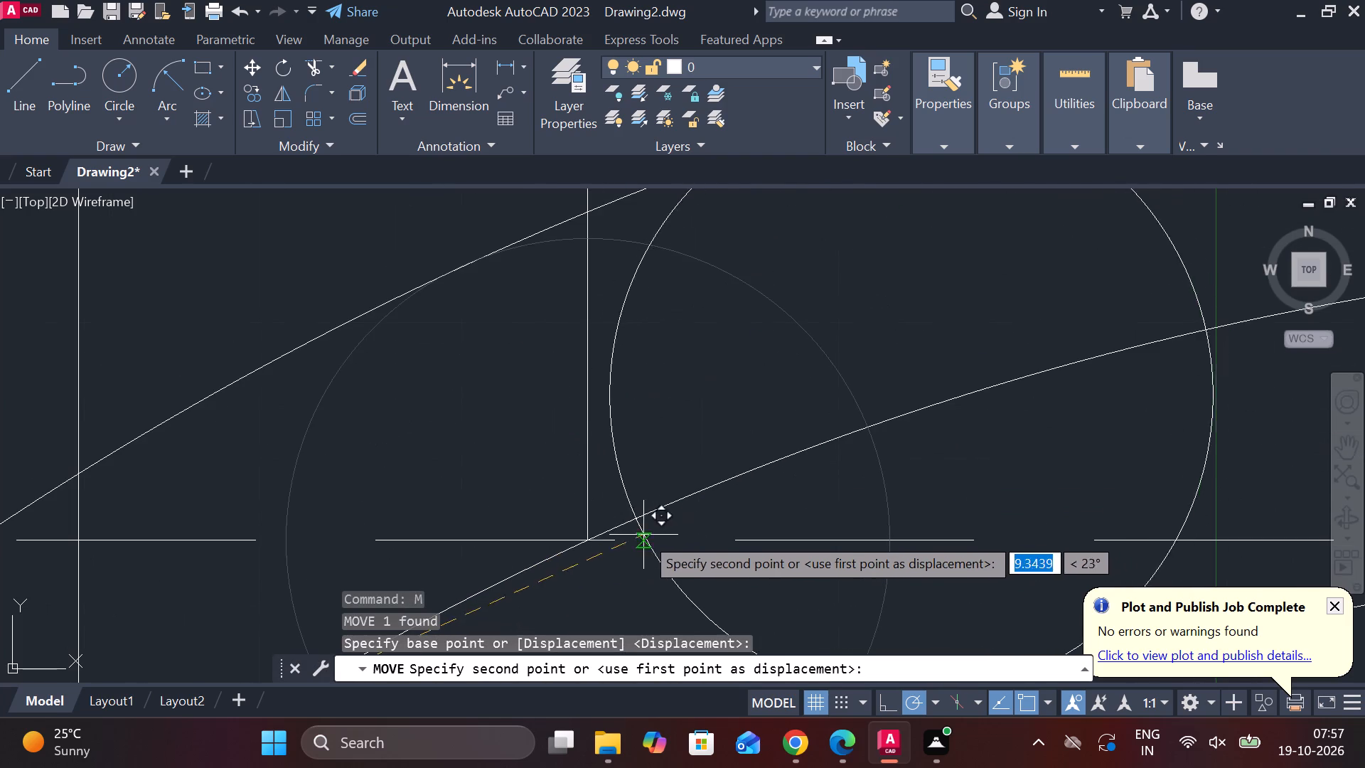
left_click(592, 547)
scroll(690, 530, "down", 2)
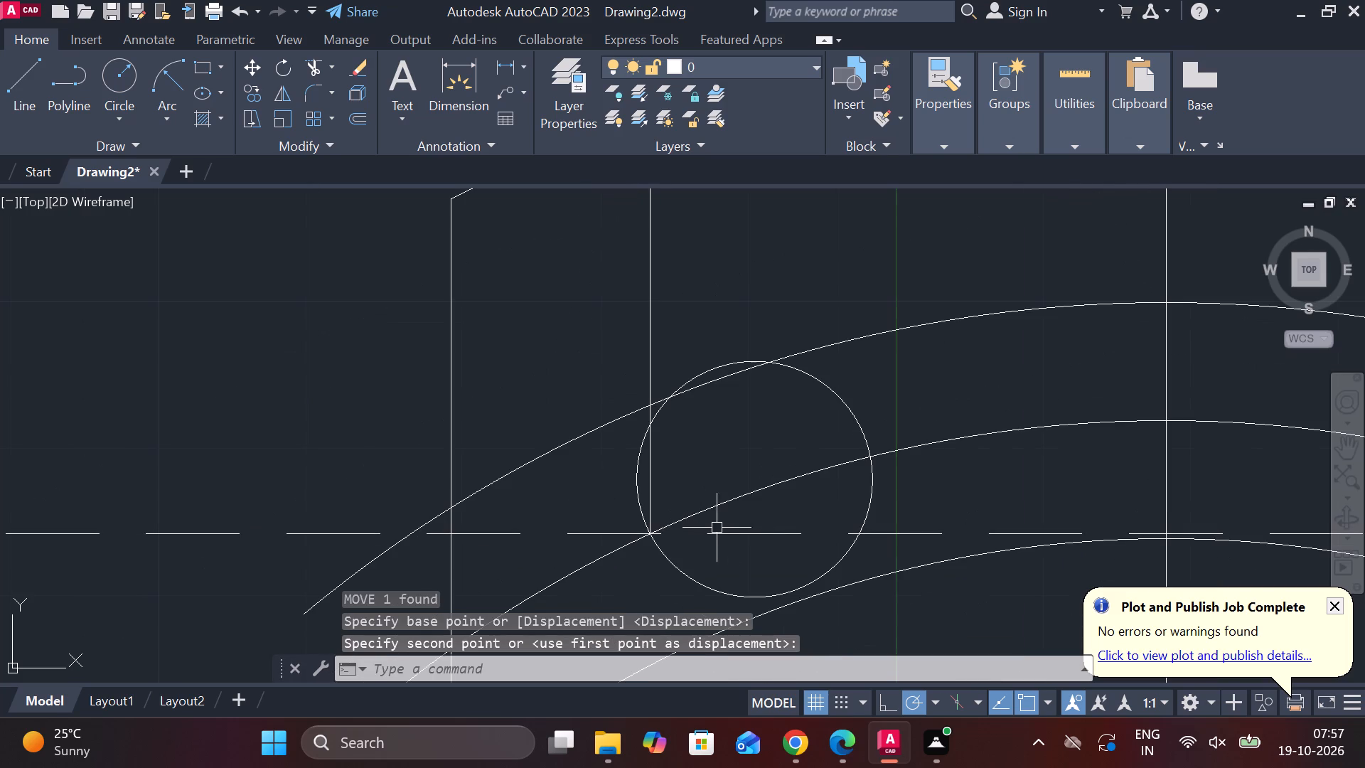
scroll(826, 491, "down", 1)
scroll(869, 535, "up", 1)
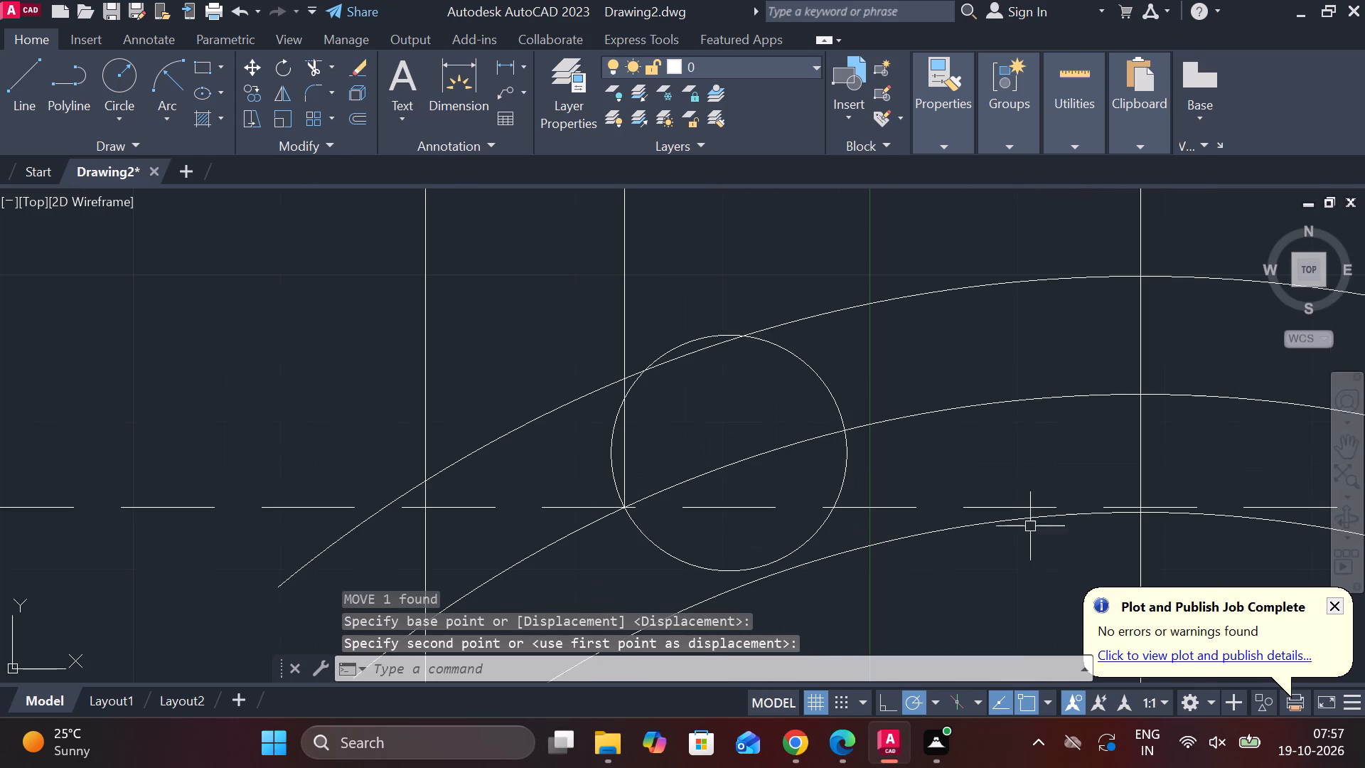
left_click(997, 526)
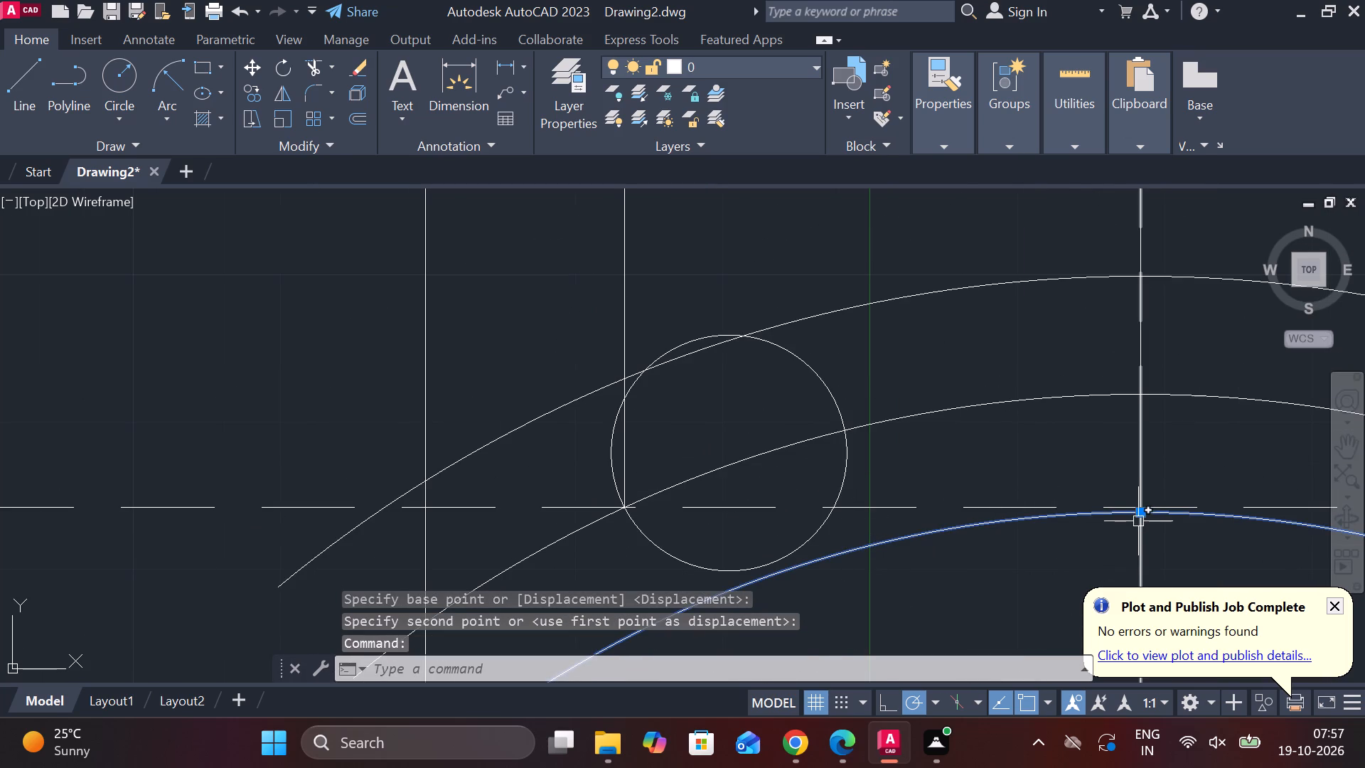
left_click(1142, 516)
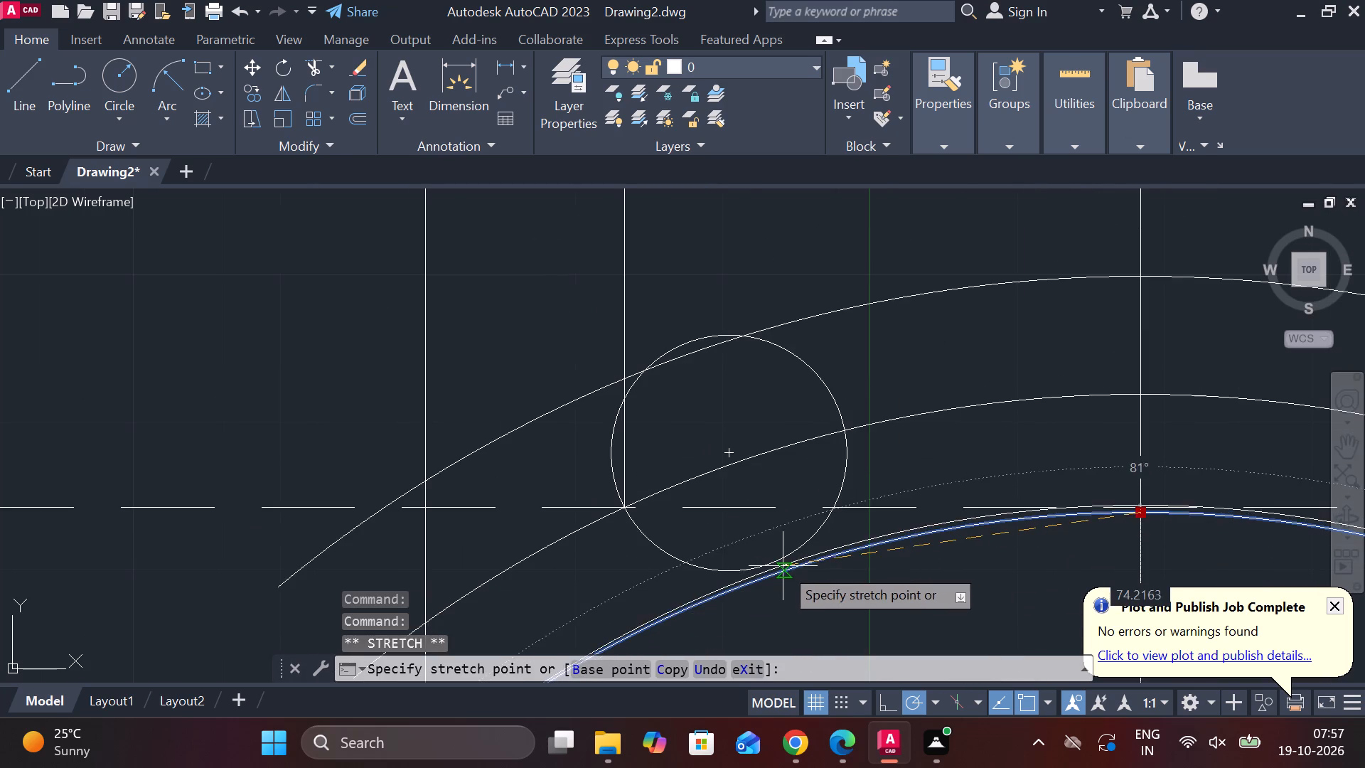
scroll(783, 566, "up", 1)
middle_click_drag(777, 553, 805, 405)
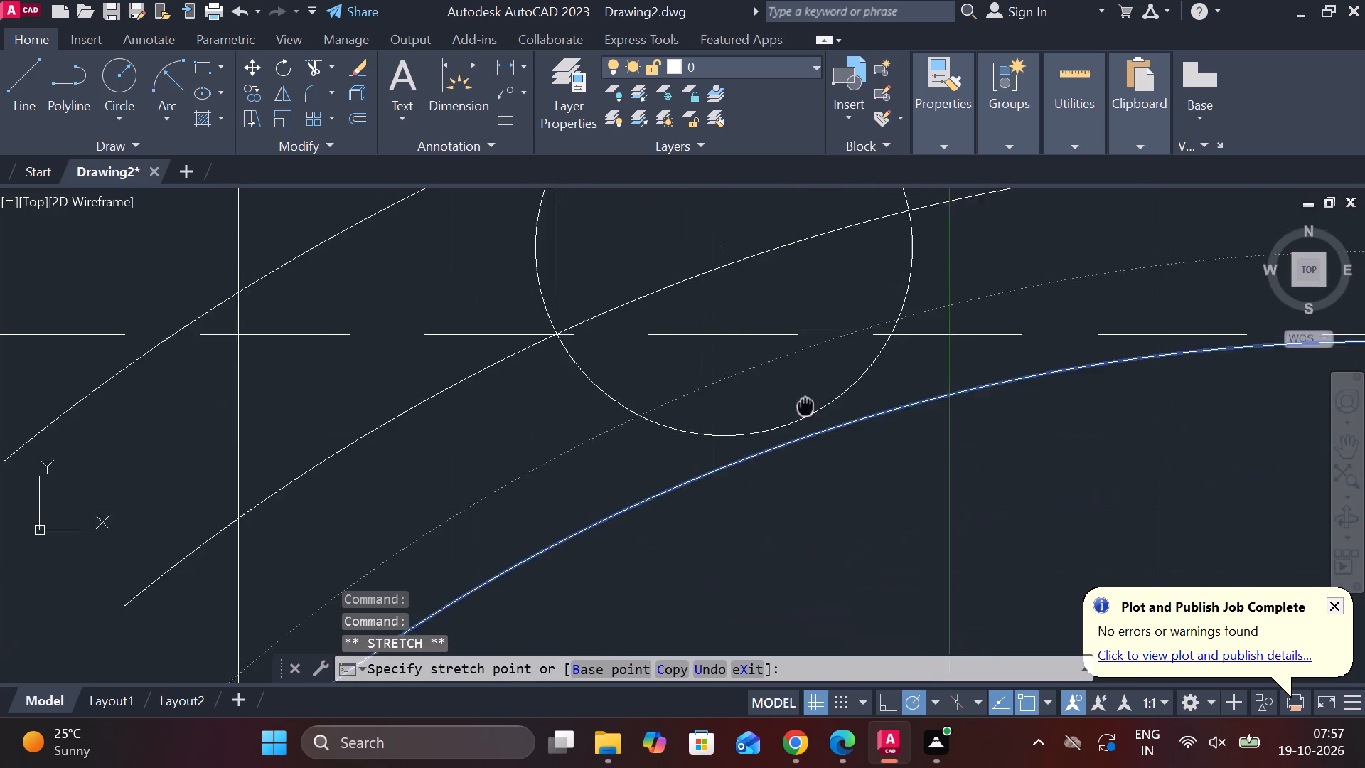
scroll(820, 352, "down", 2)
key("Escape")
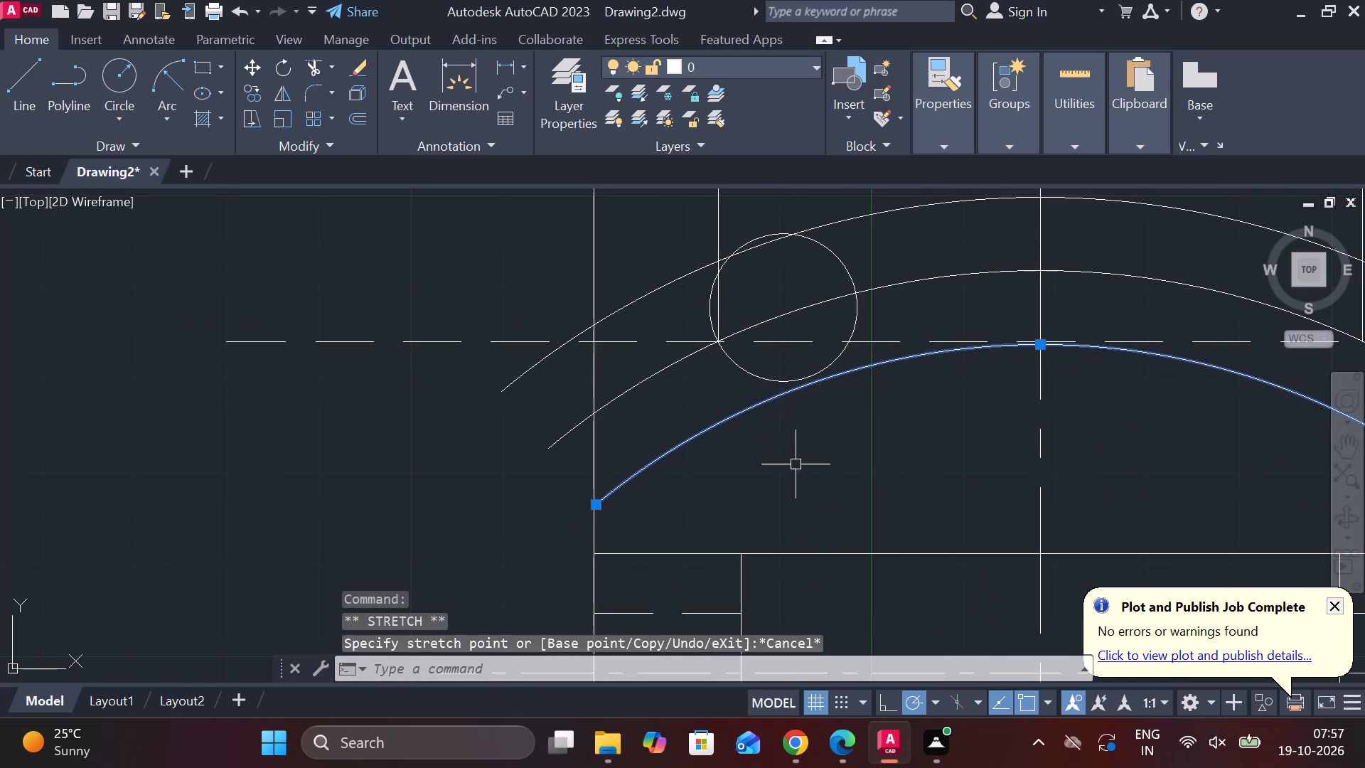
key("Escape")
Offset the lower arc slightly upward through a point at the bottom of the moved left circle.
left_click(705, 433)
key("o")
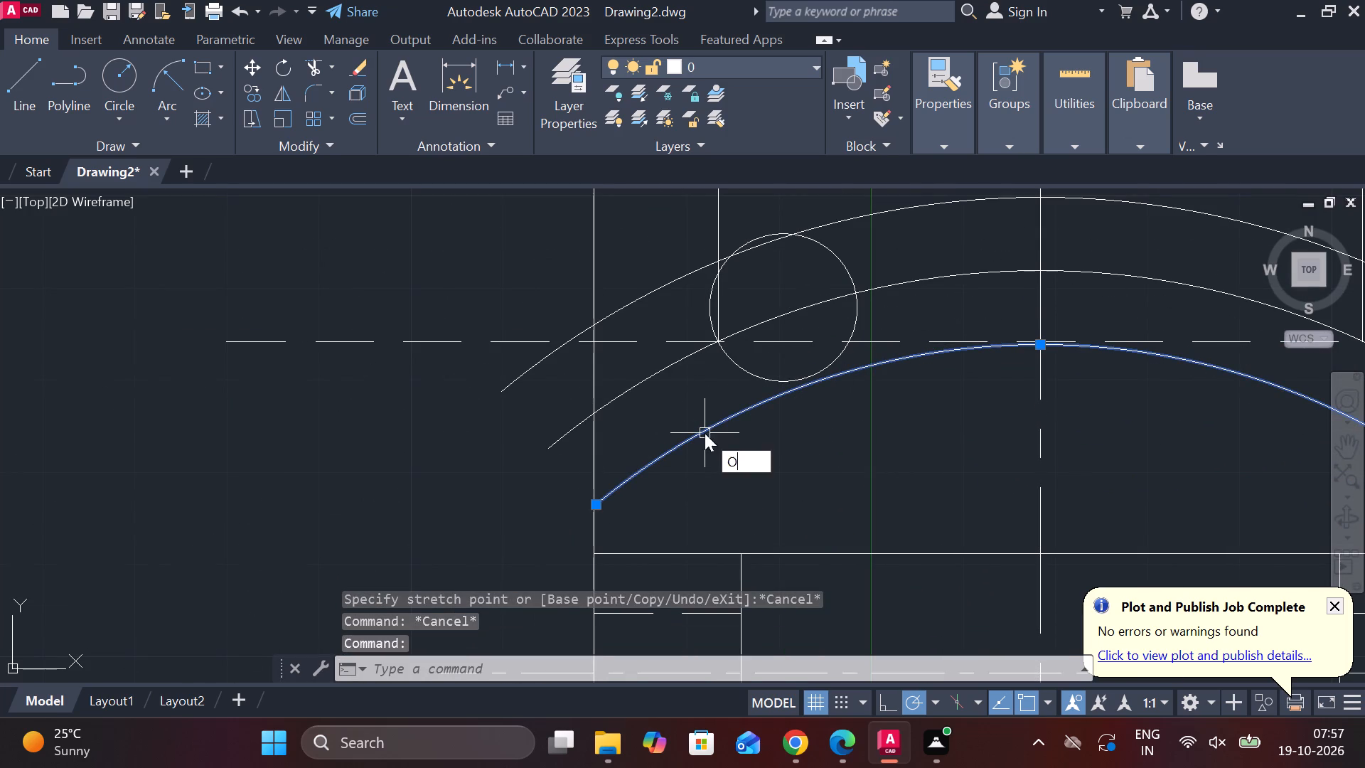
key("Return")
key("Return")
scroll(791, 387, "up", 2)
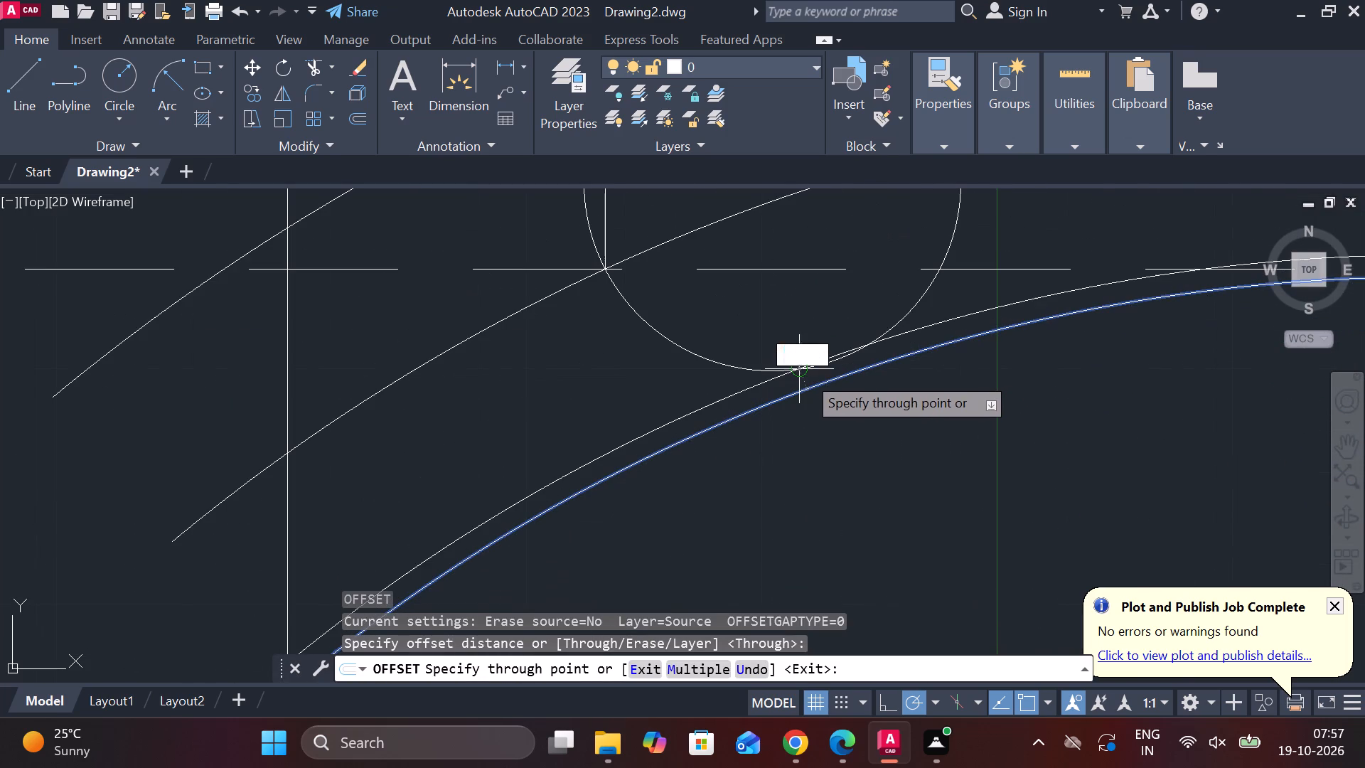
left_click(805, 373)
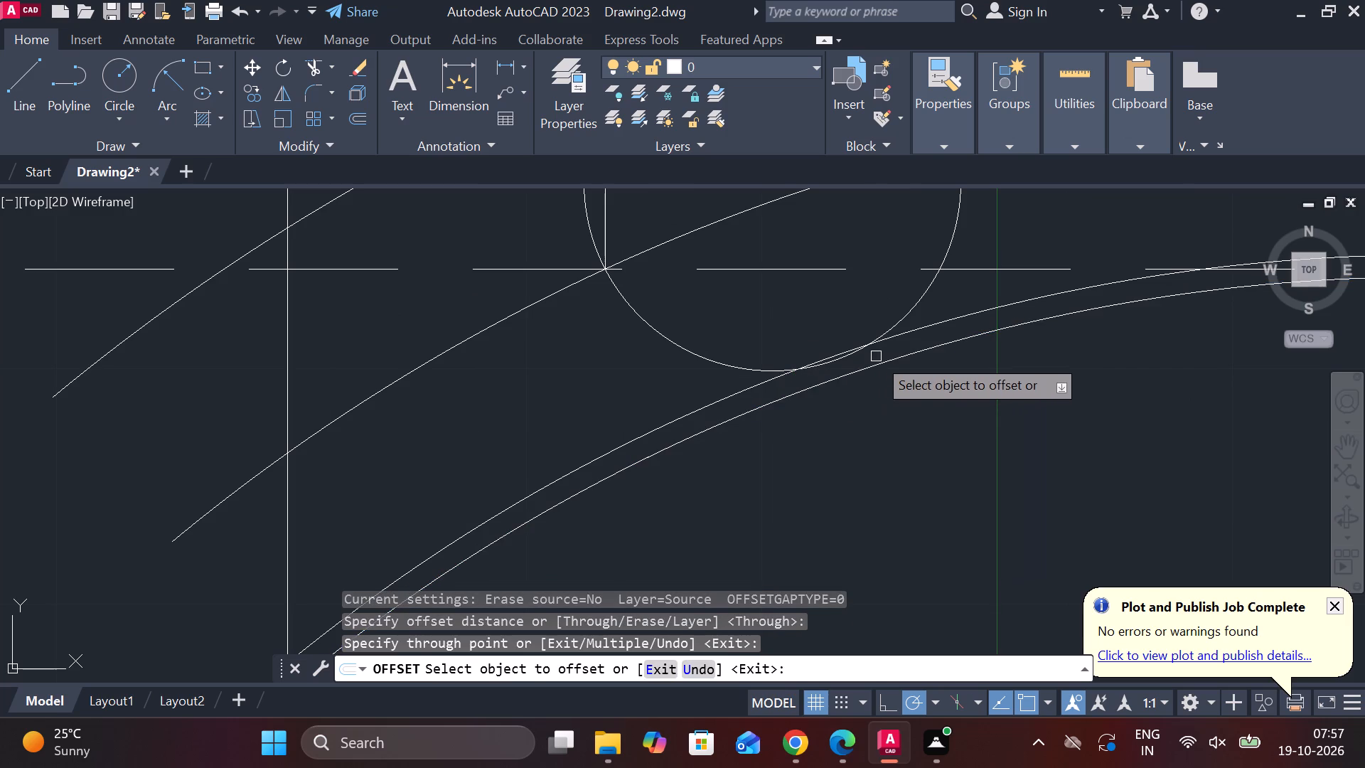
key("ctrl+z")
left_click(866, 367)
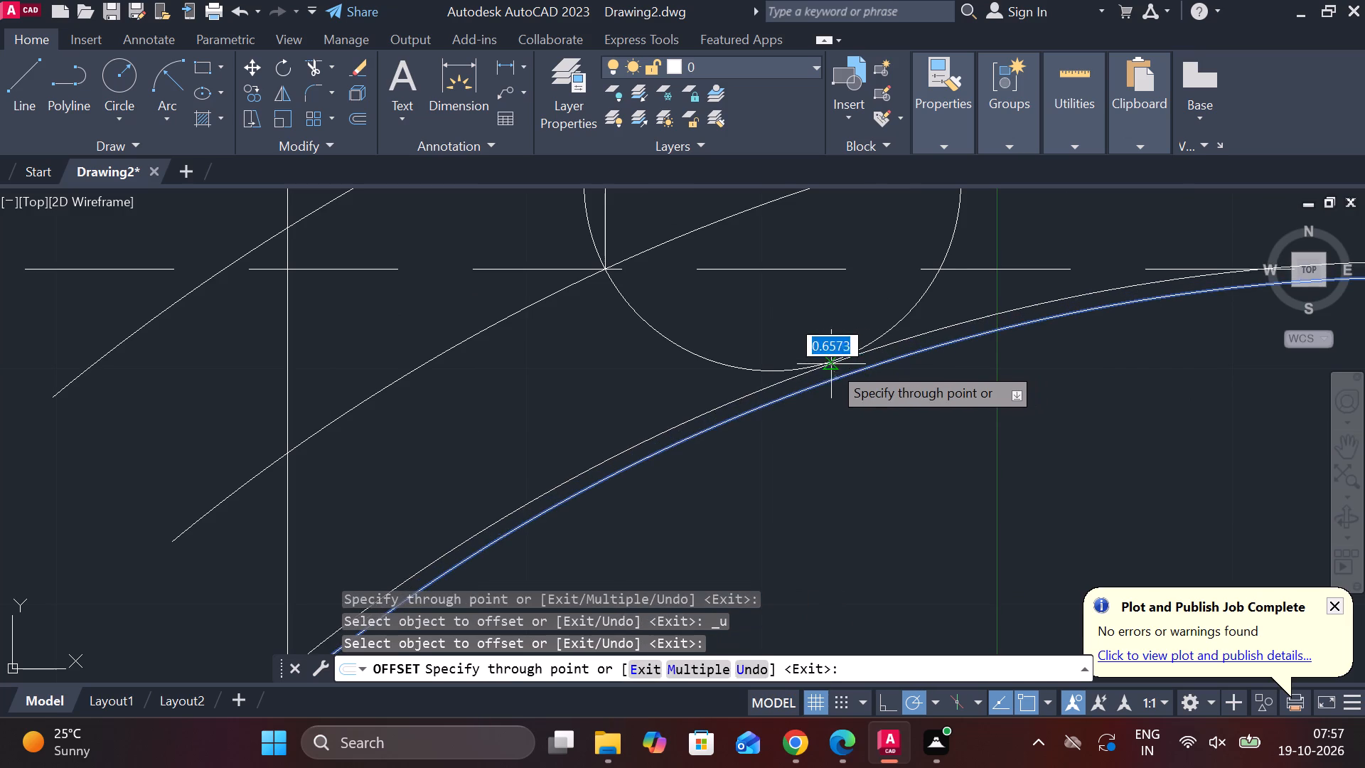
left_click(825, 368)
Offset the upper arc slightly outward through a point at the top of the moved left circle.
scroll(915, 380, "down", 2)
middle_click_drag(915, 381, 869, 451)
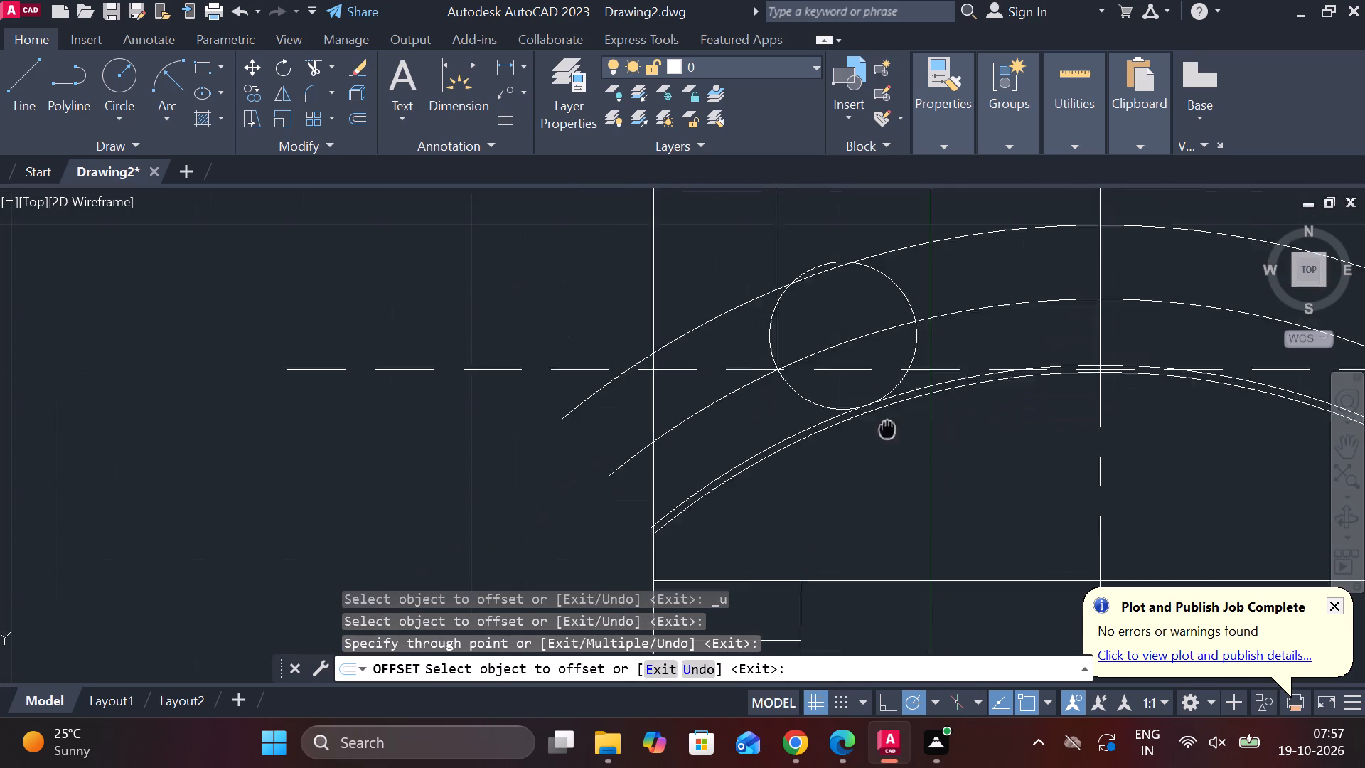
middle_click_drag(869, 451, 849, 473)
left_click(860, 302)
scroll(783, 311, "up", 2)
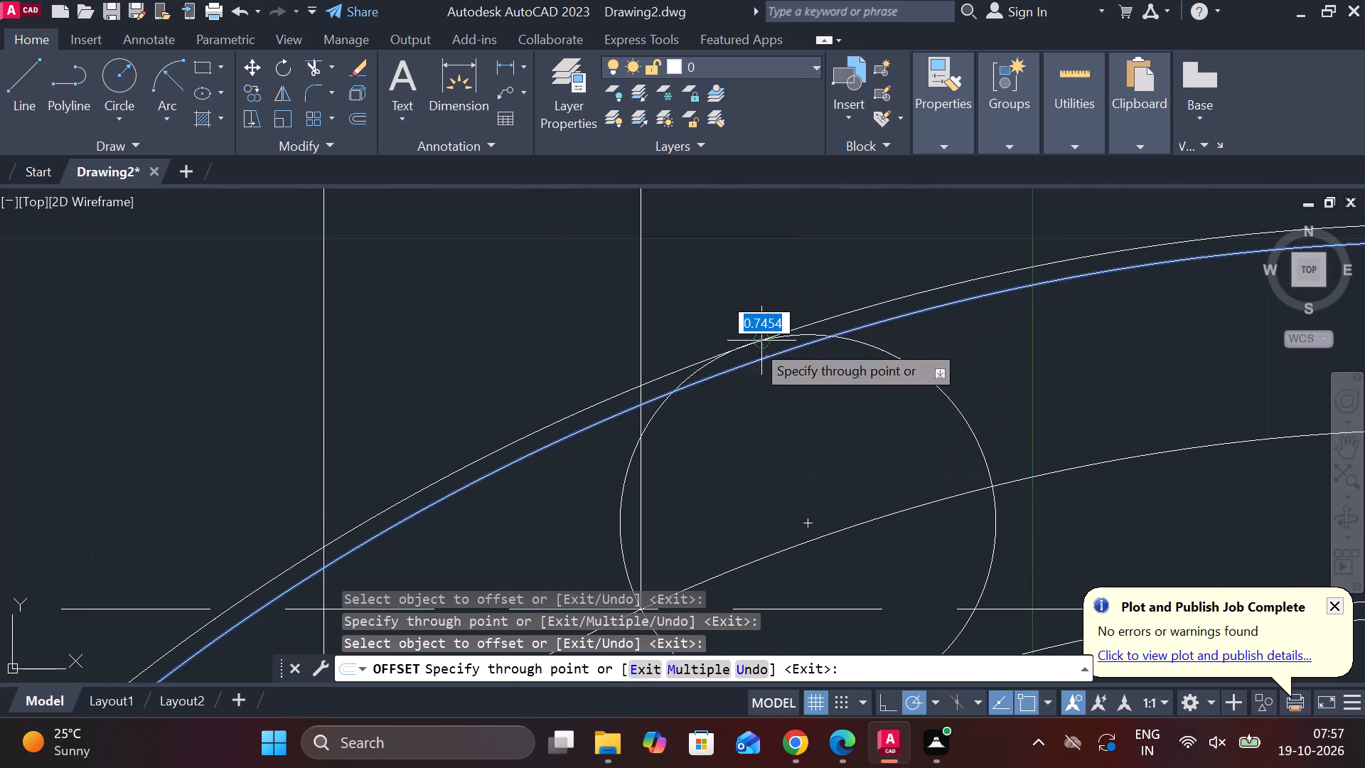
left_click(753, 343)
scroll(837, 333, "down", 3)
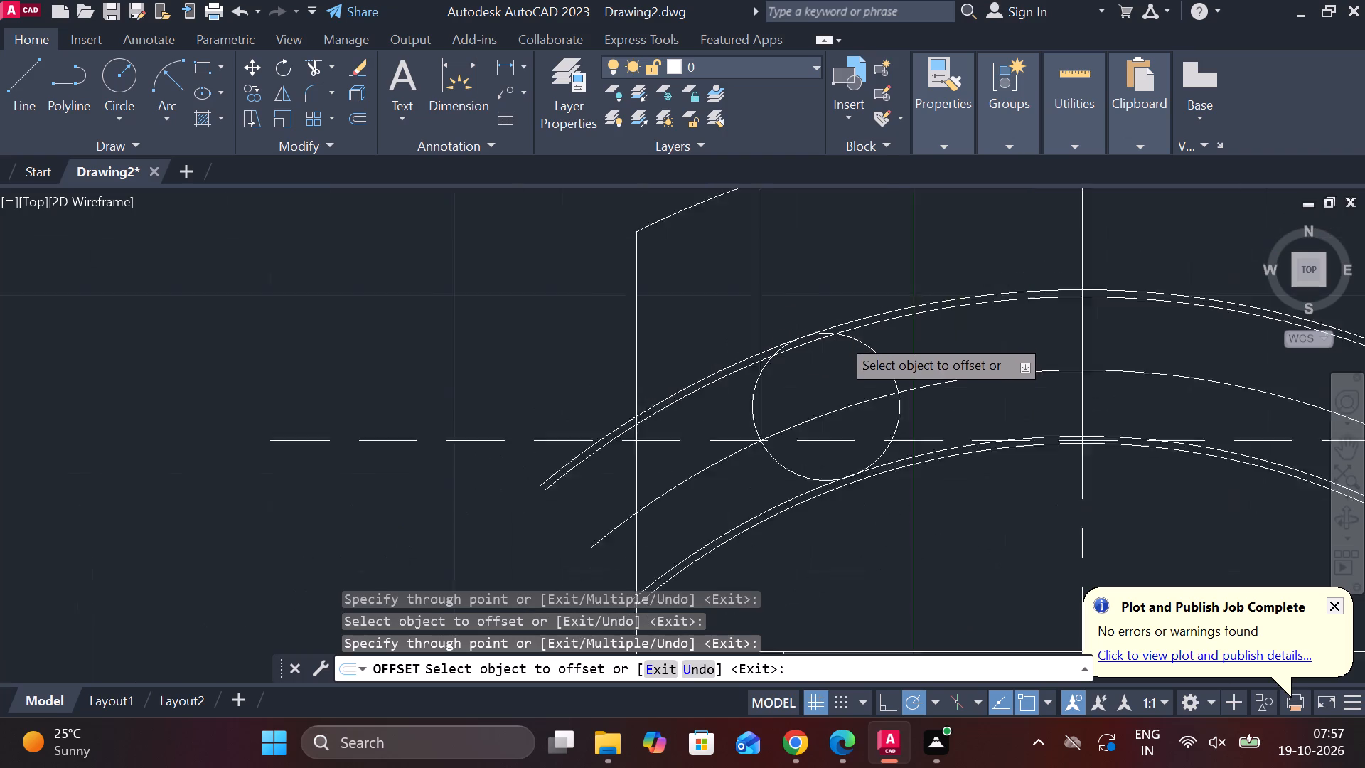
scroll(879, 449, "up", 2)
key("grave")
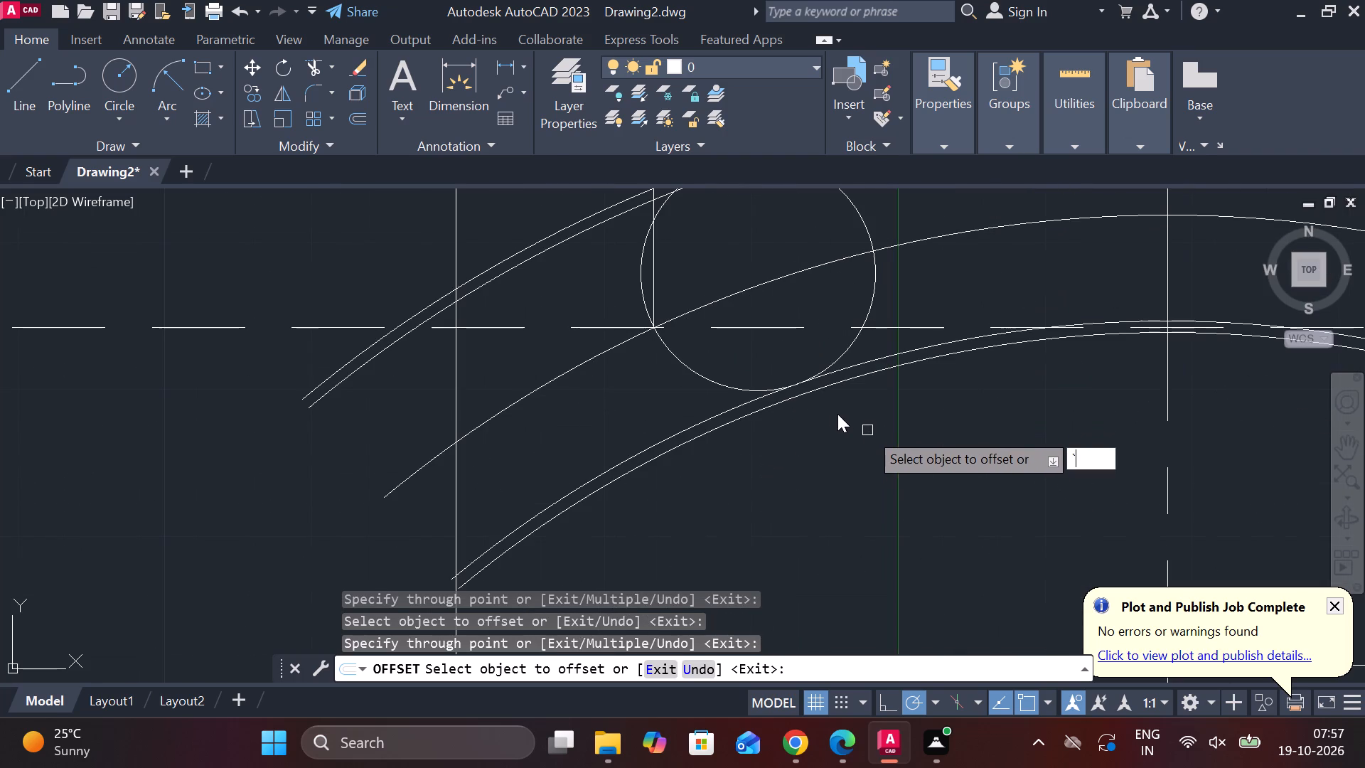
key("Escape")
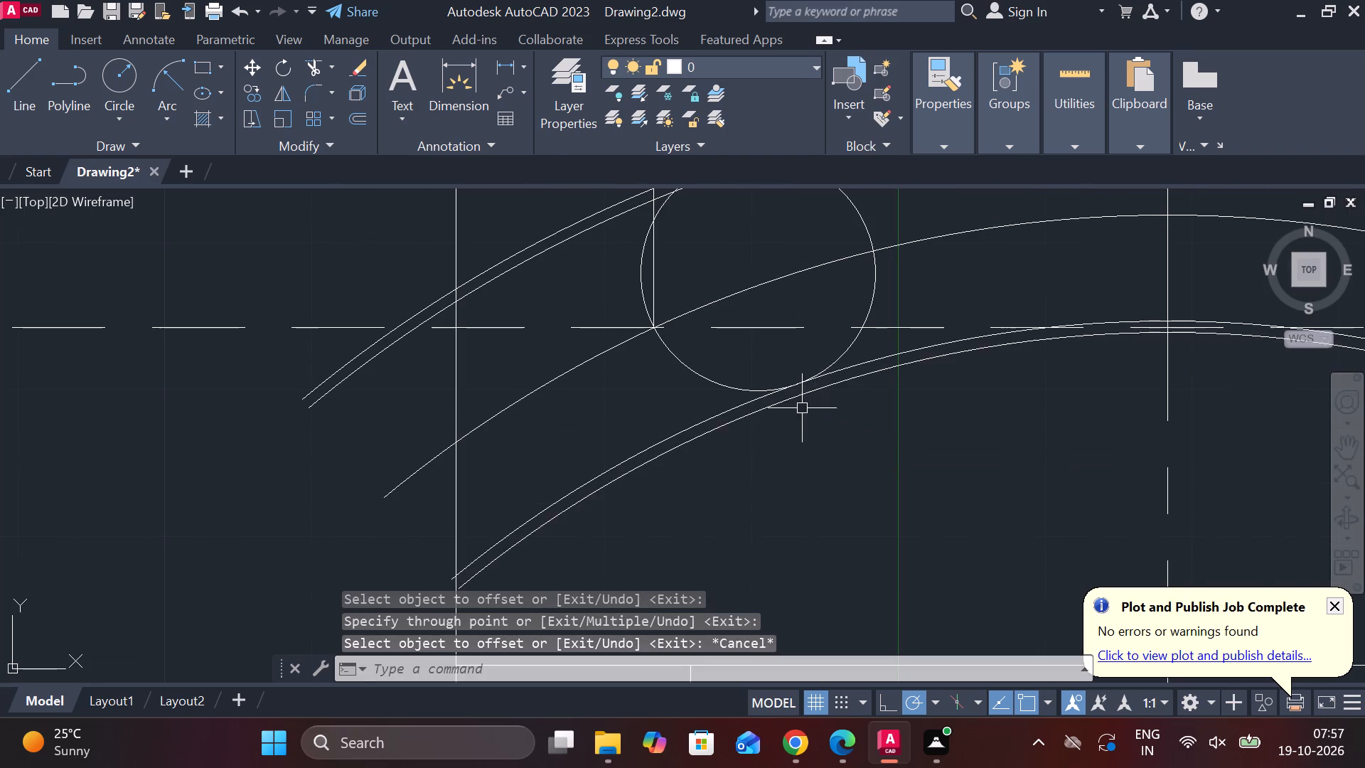
Erase the left circle and all the slot arcs: the upper pair, the lower pair and the middle arc.
scroll(802, 408, "down", 2)
middle_click(809, 410)
scroll(809, 410, "up", 1)
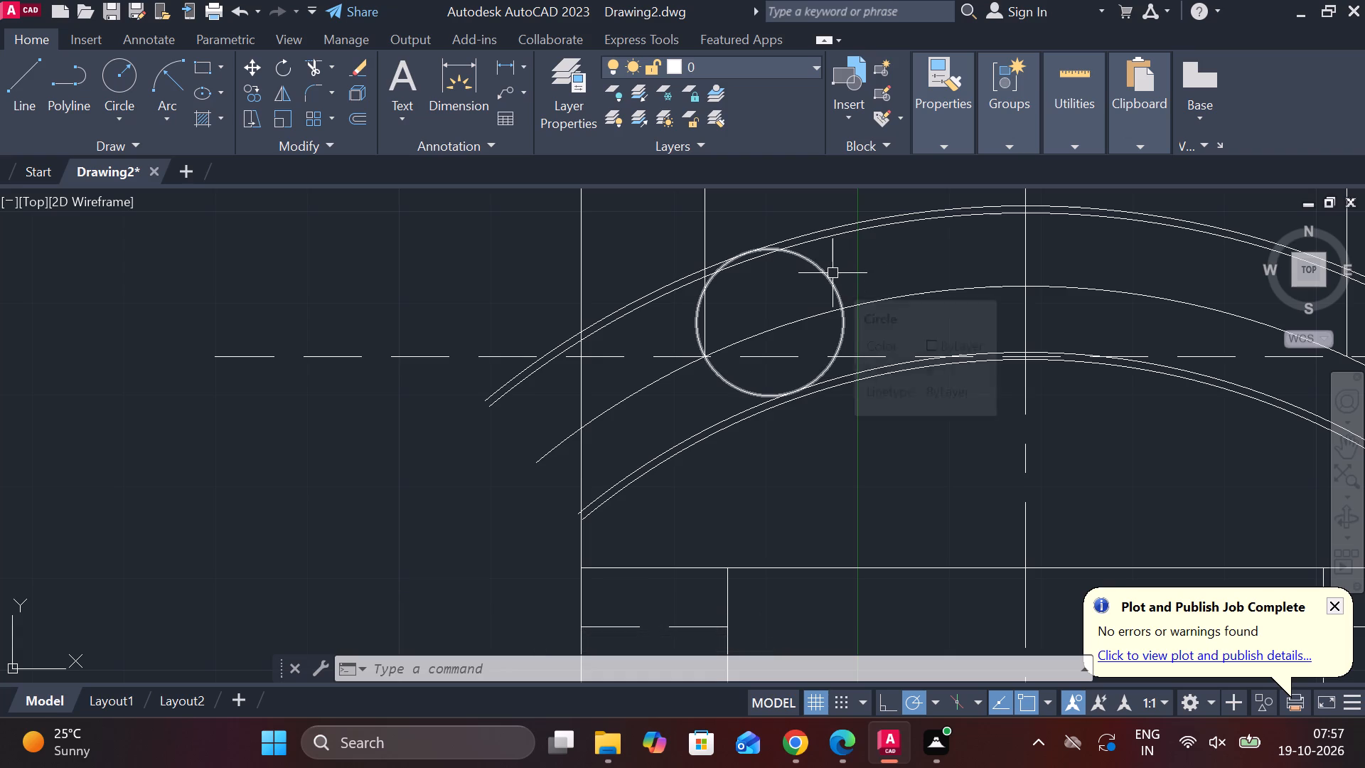
left_click(853, 428)
left_click(808, 372)
left_click(825, 226)
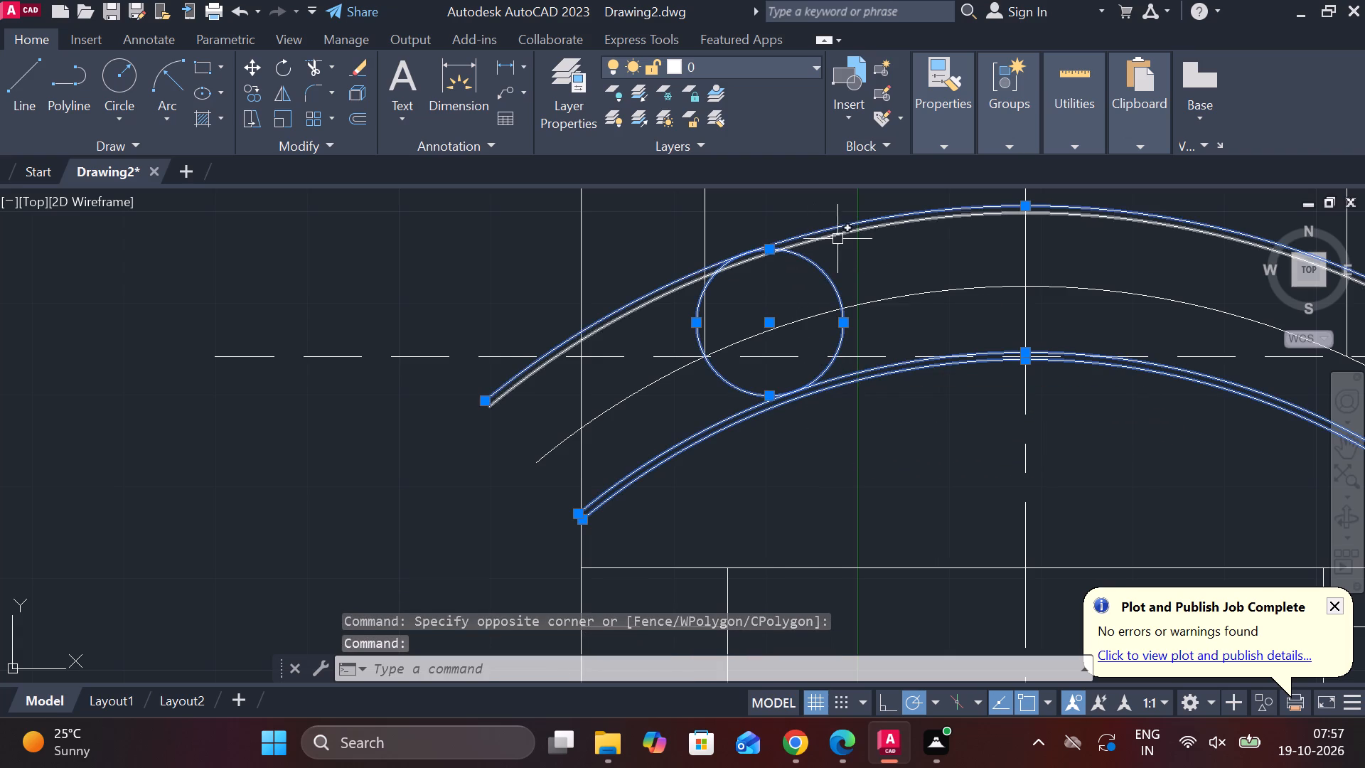
left_click(839, 240)
type("E")
key("space")
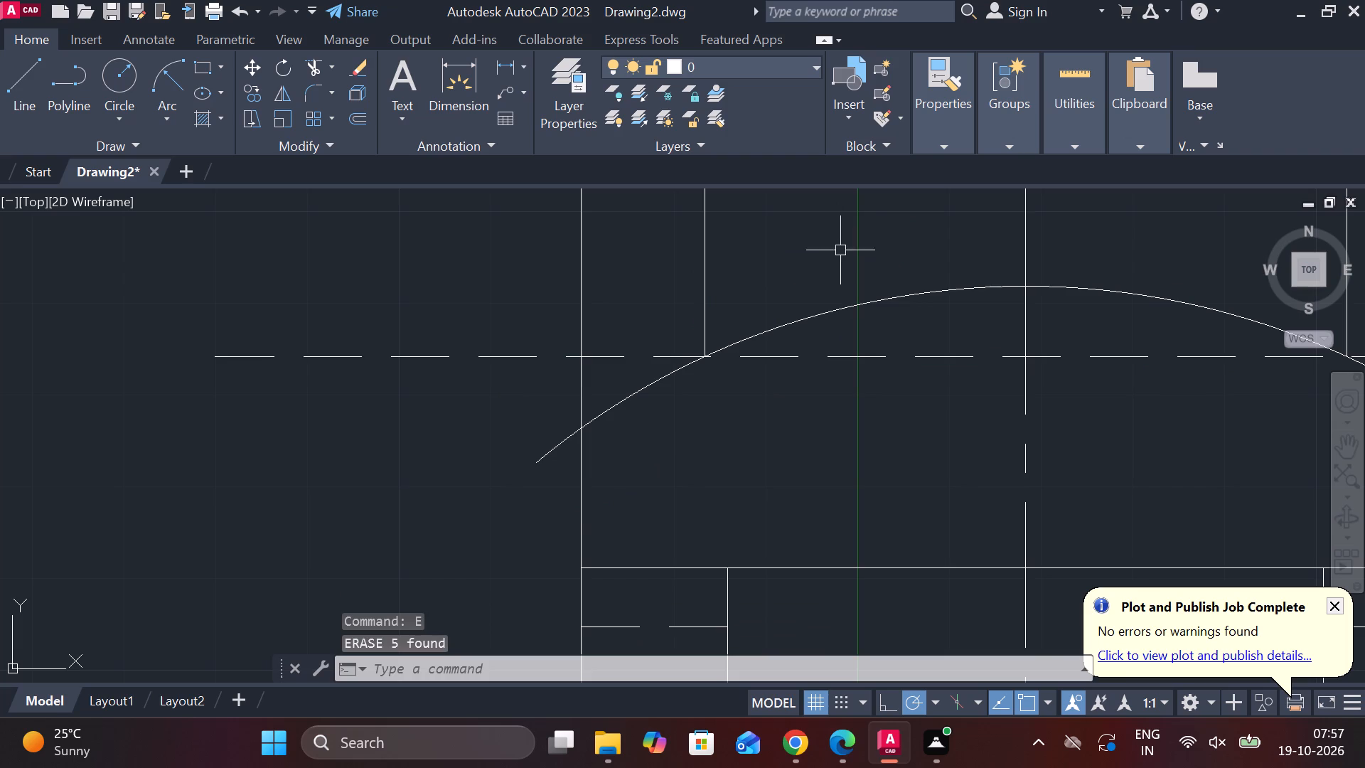
left_click(812, 324)
left_click(812, 320)
left_click(812, 316)
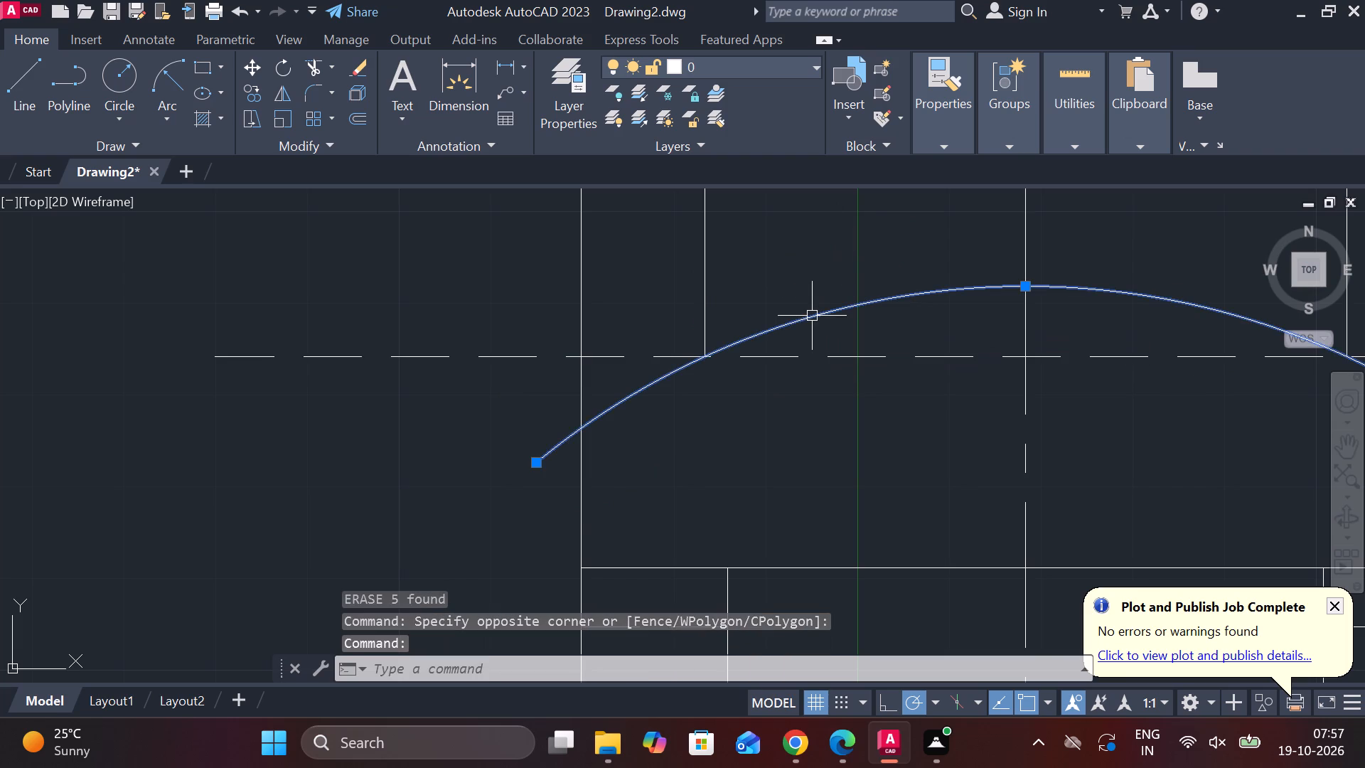
type("E")
key("space")
Draw a two-point circle of diameter 16 rightward along the dashed line from the left offset line's lower end.
type("C")
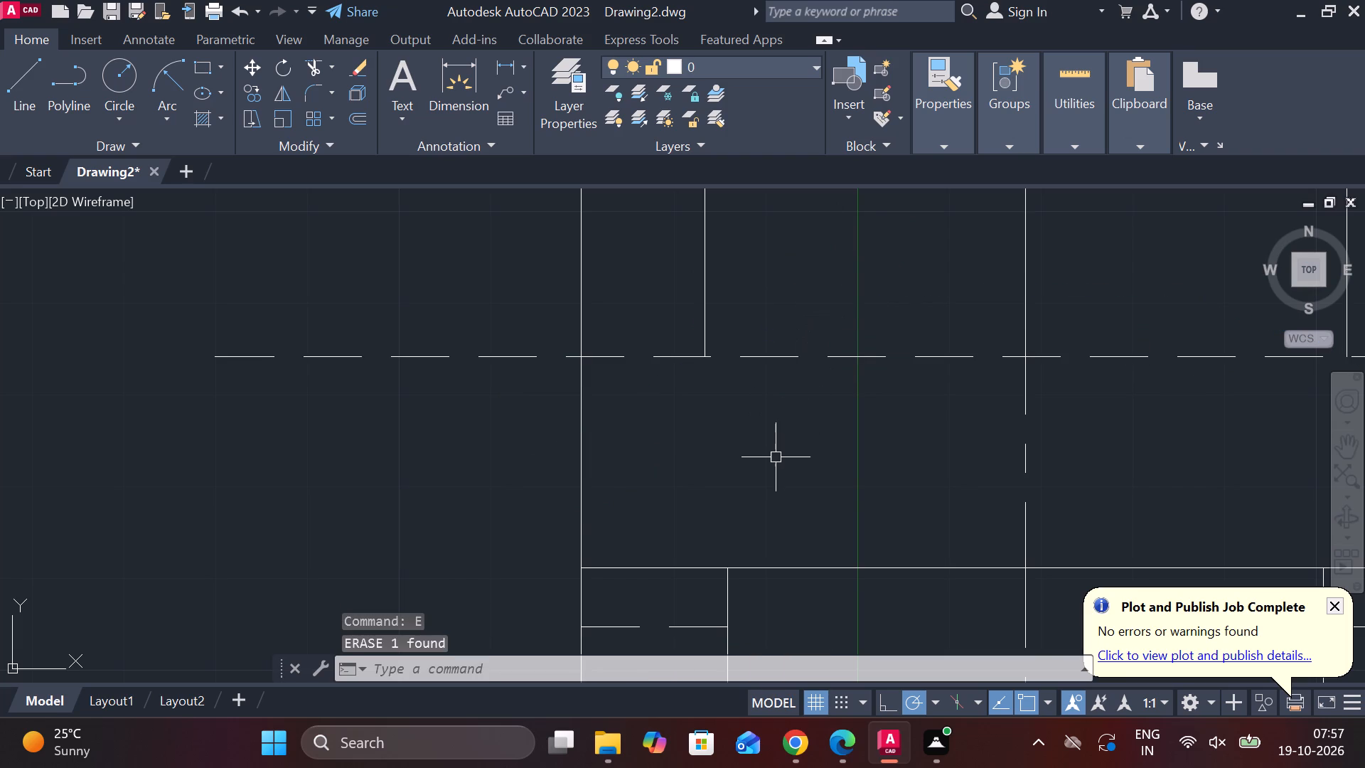
key("space")
left_click(736, 671)
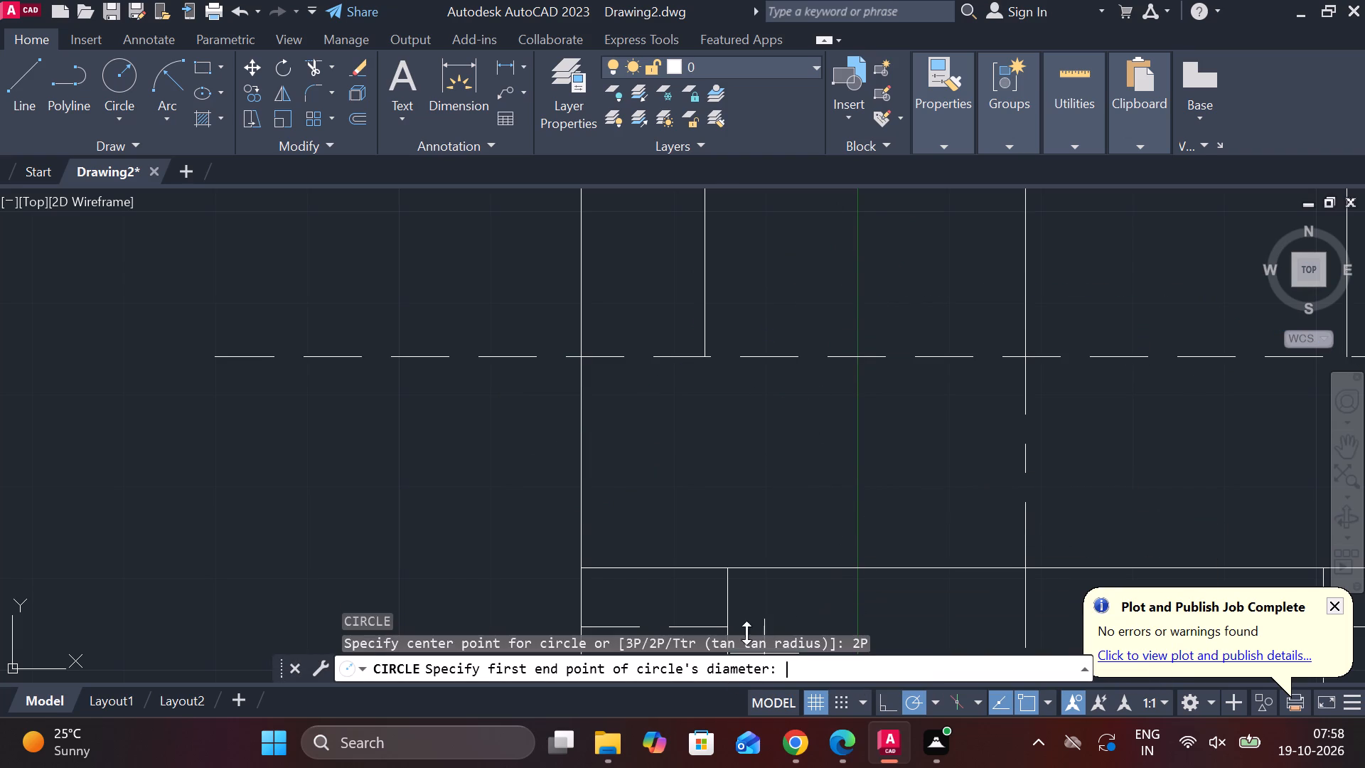
left_click(705, 353)
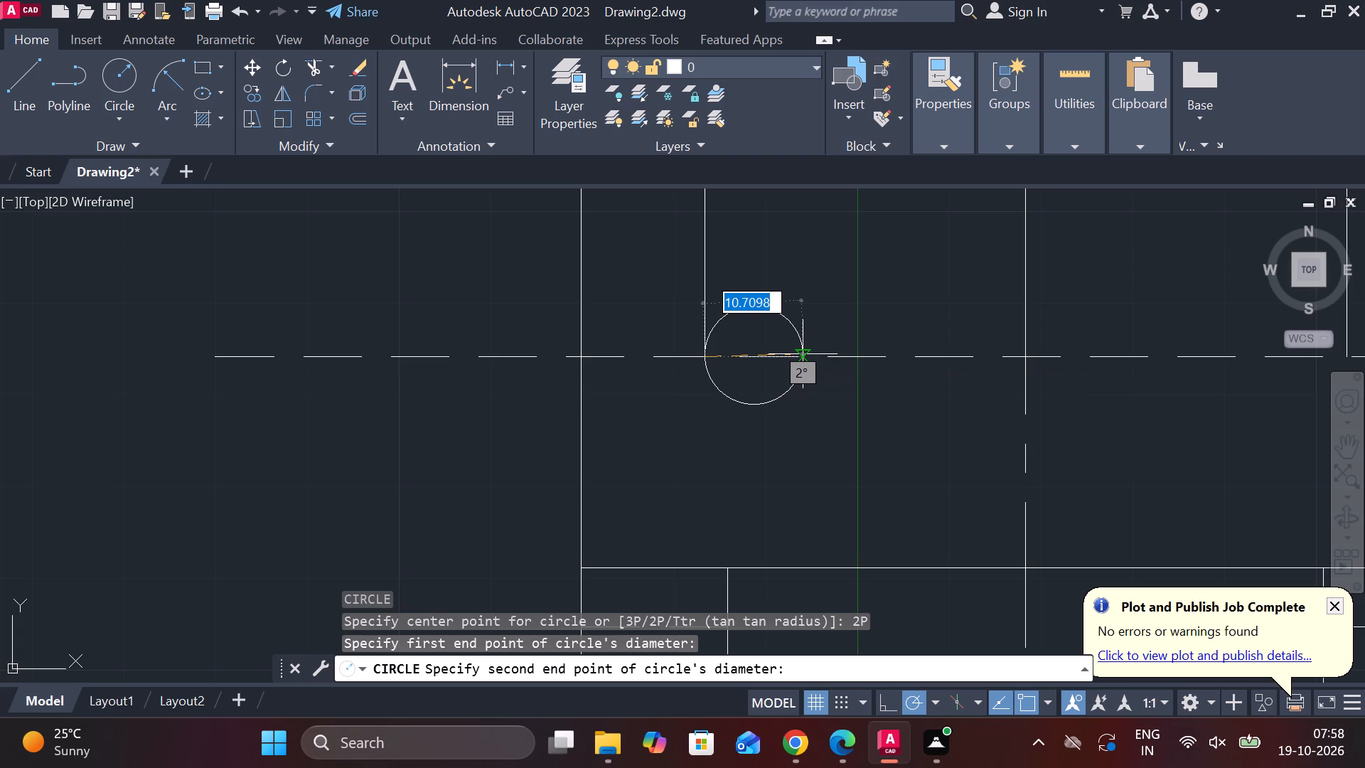
type("D")
key("space")
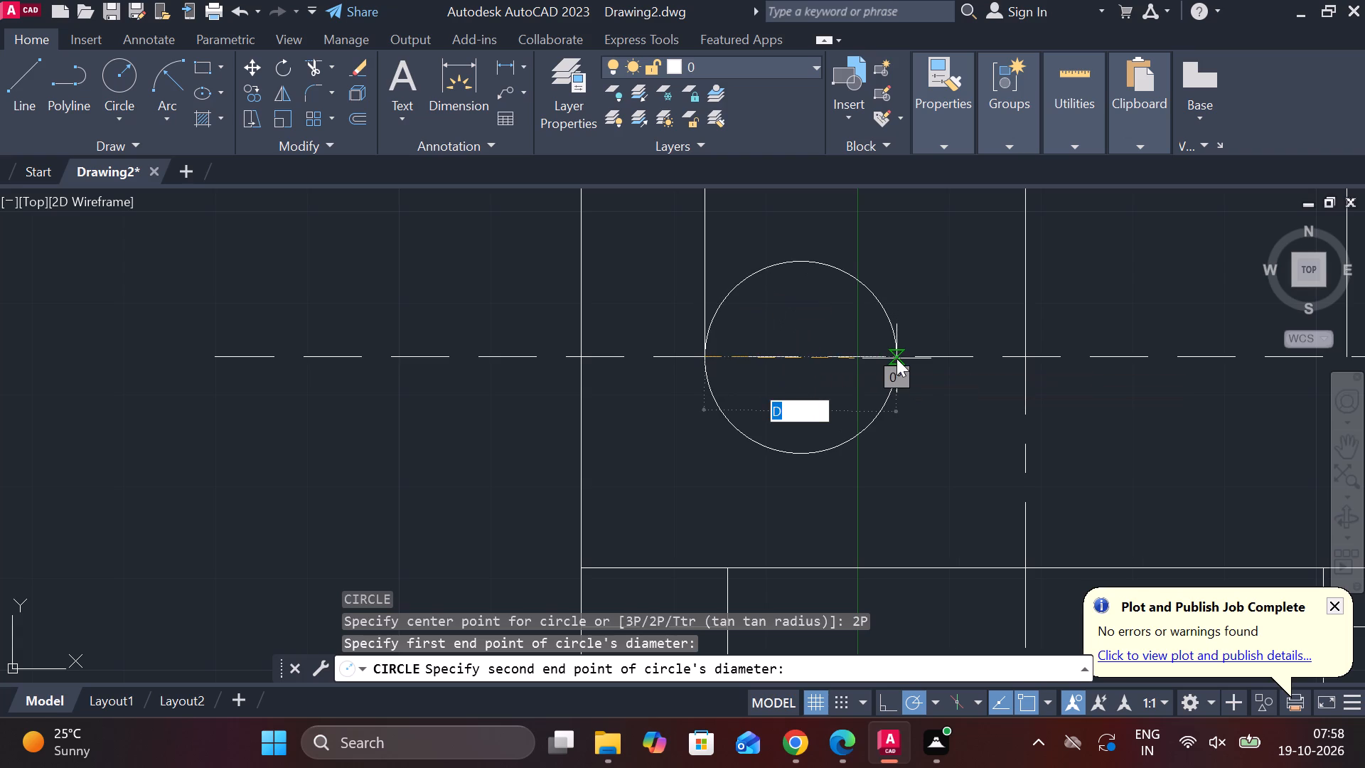
key("BackSpace")
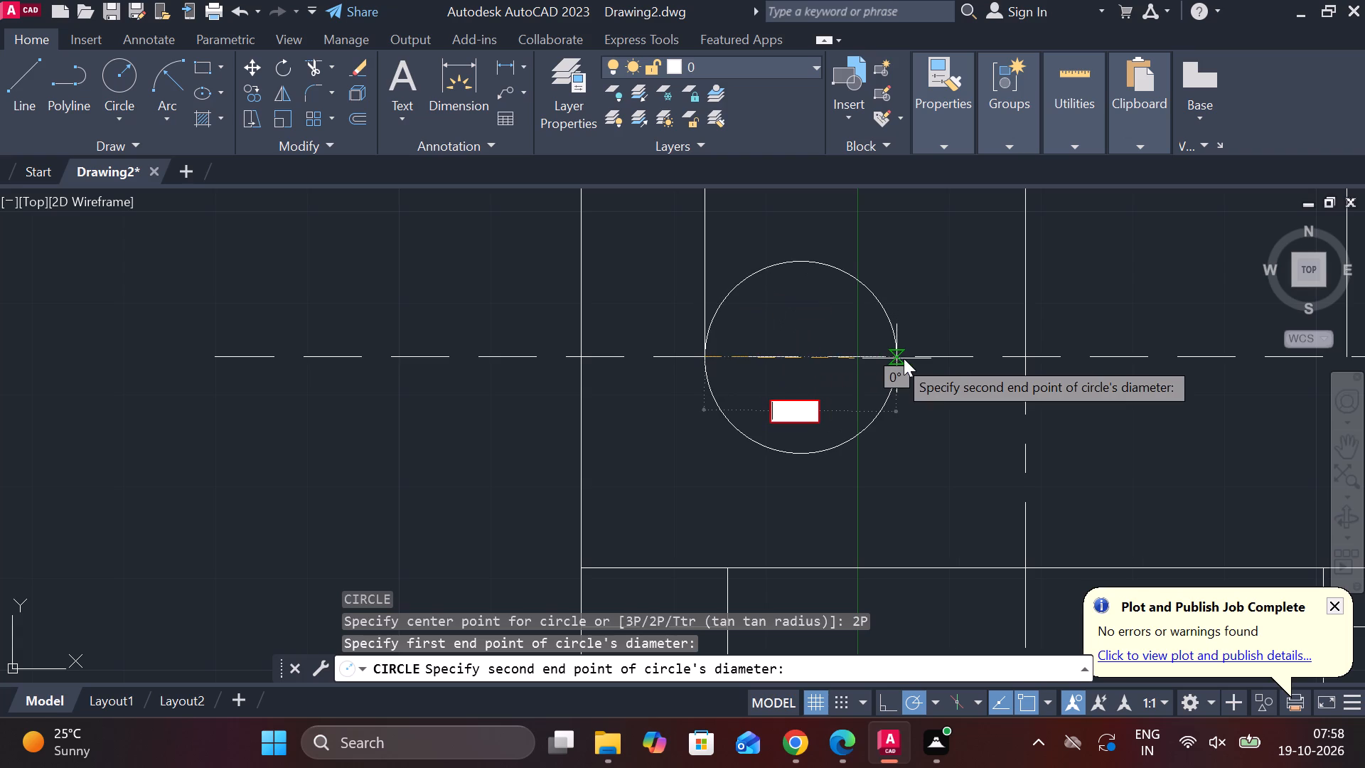
type("16")
key("space")
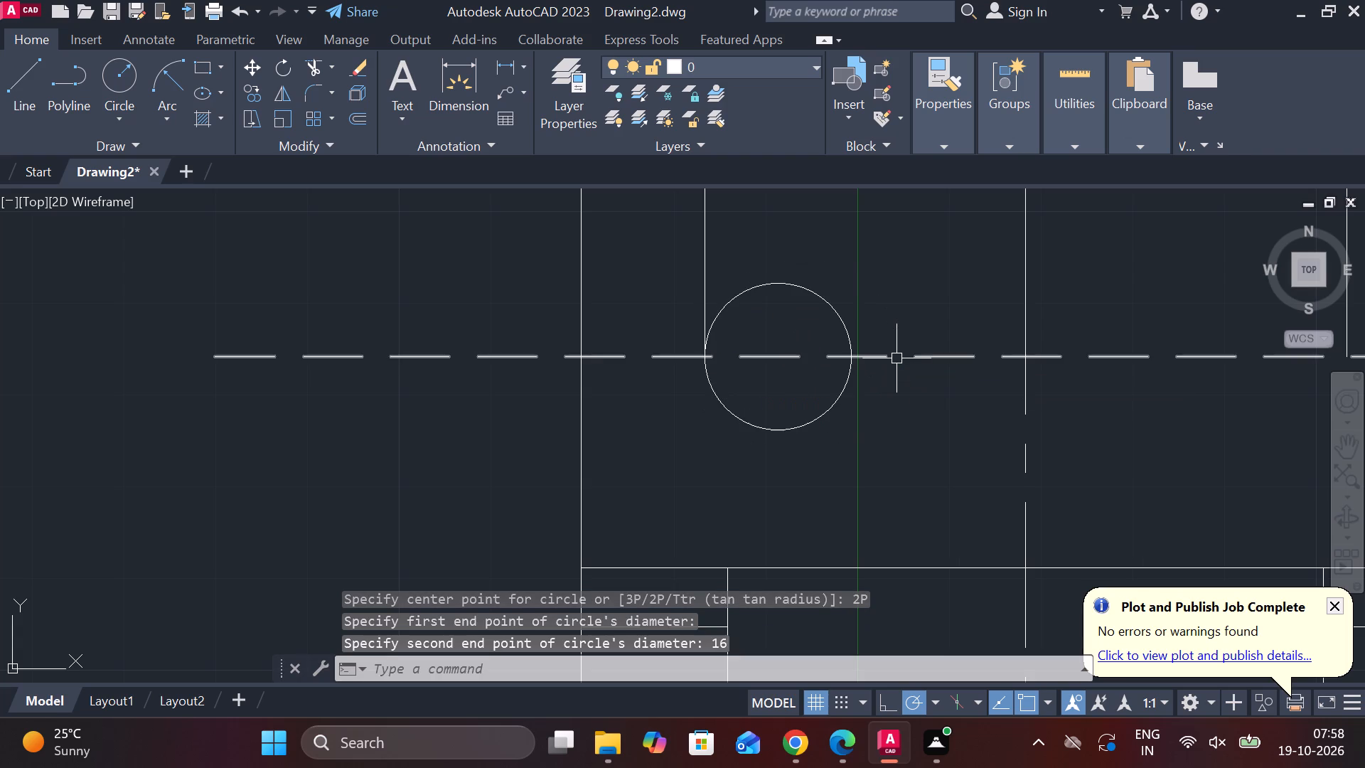
Draw a large circle of radius about 89, centred on the lower concentric circles and touching the top of the small left circle.
scroll(973, 365, "down", 1)
middle_click_drag(970, 365, 767, 358)
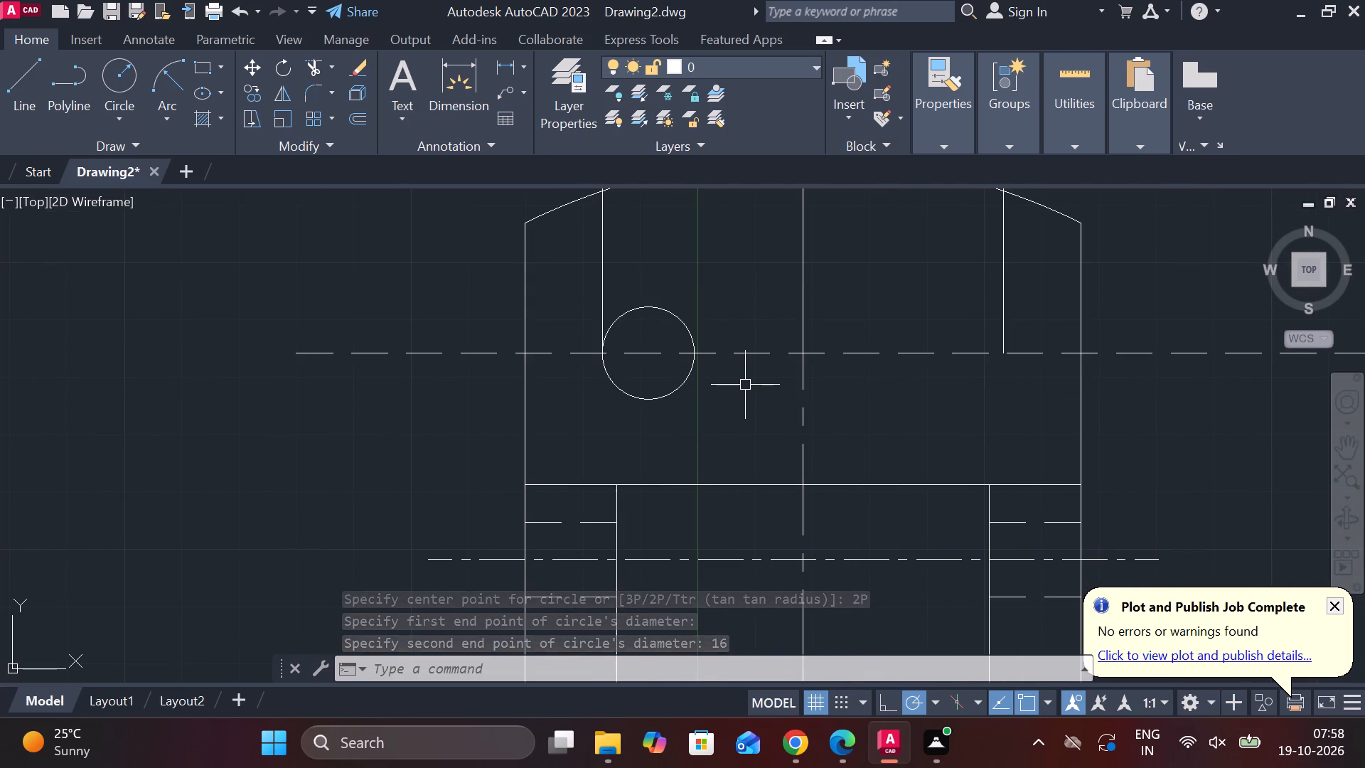
middle_click_drag(833, 385, 814, 318)
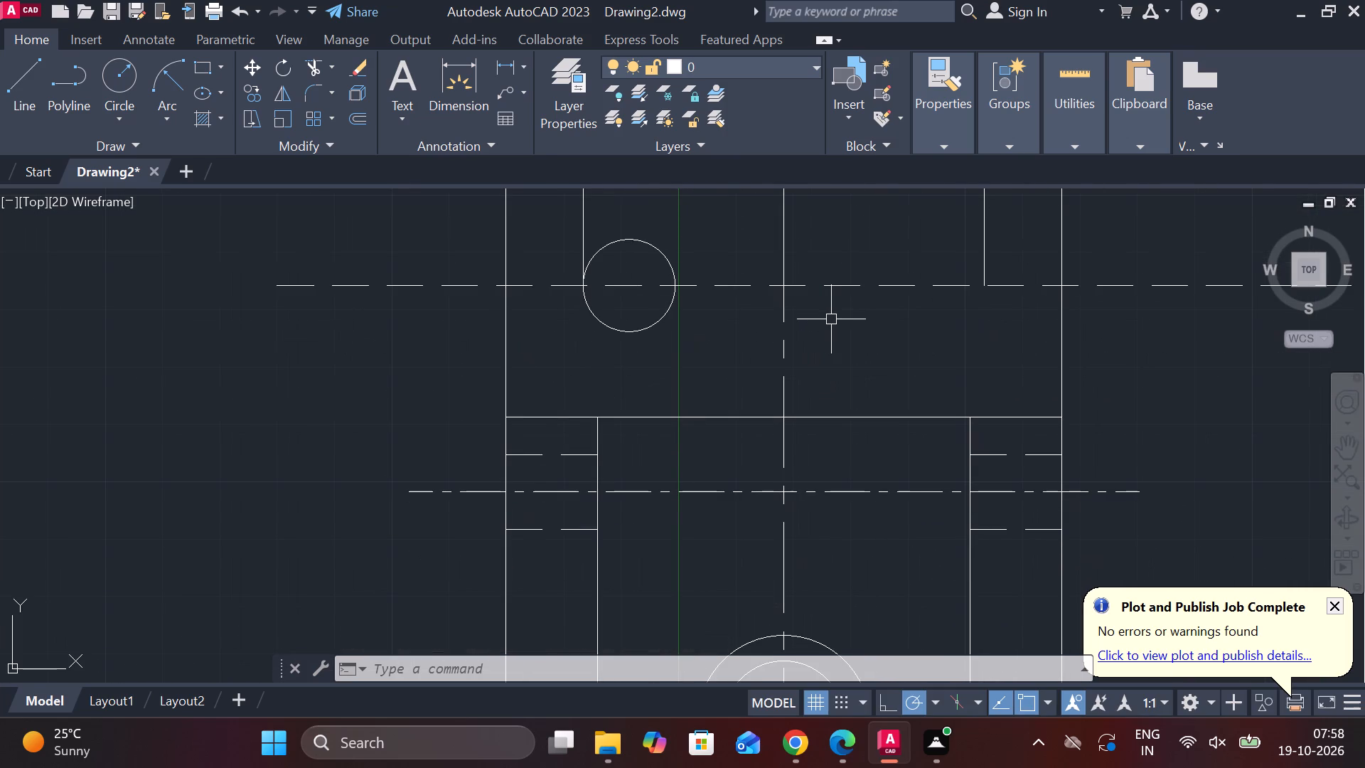
type("C")
key("space")
middle_click_drag(860, 384, 857, 297)
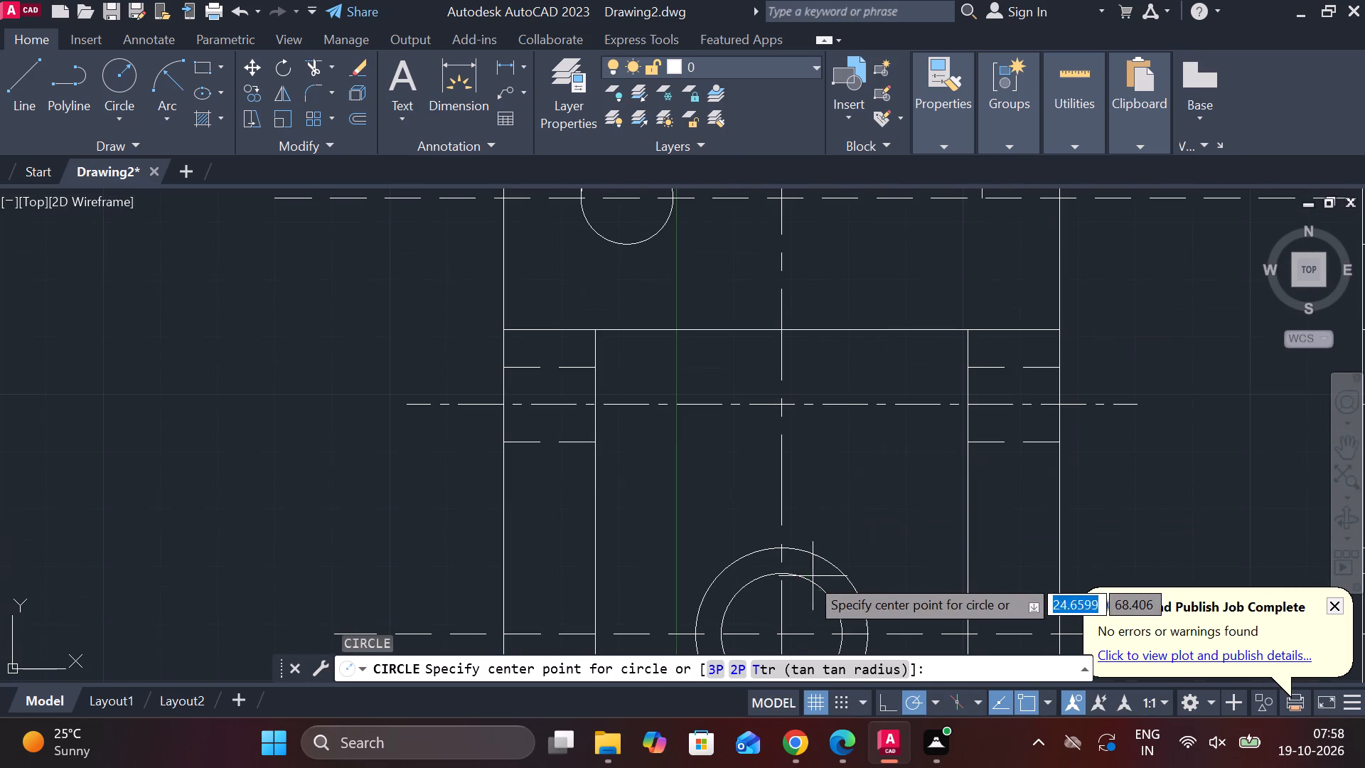
left_click(781, 634)
middle_click_drag(735, 189, 747, 324)
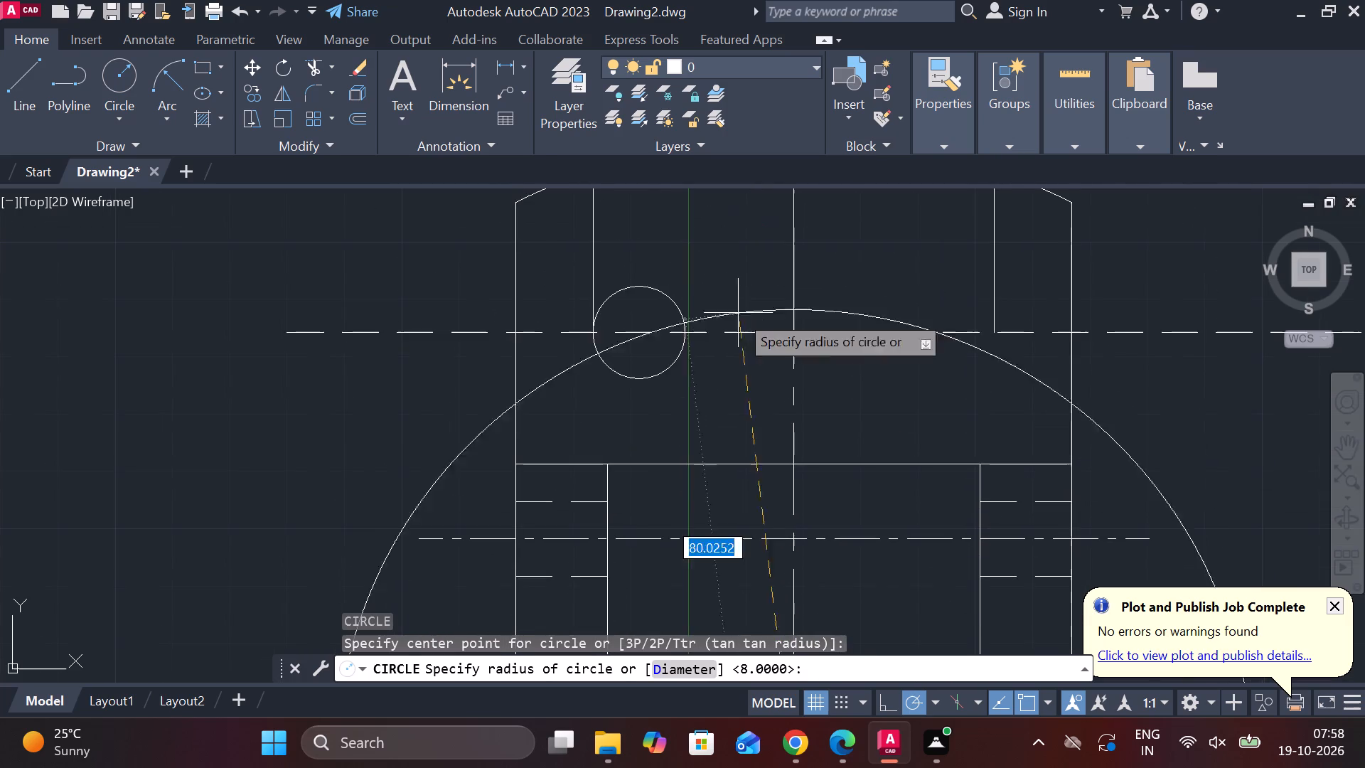
scroll(647, 273, "up", 1)
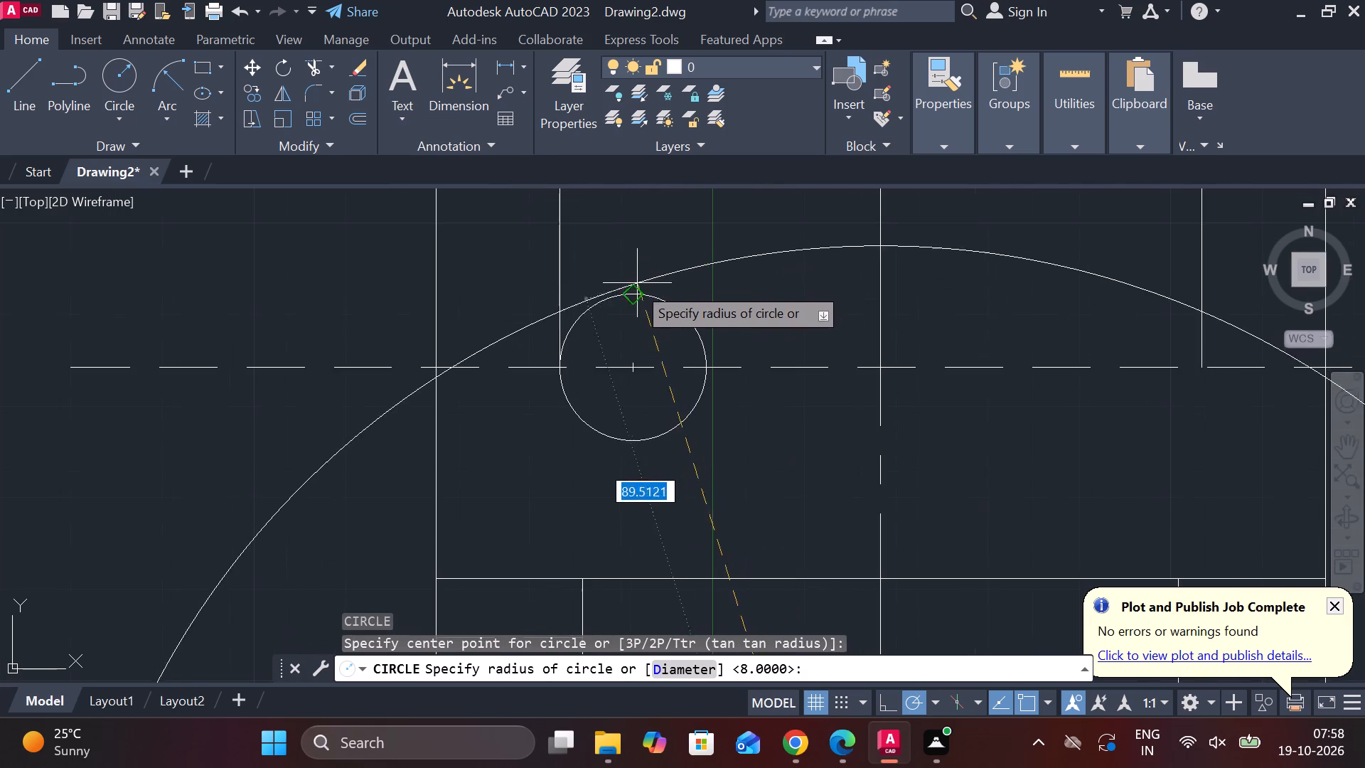
scroll(609, 297, "up", 2)
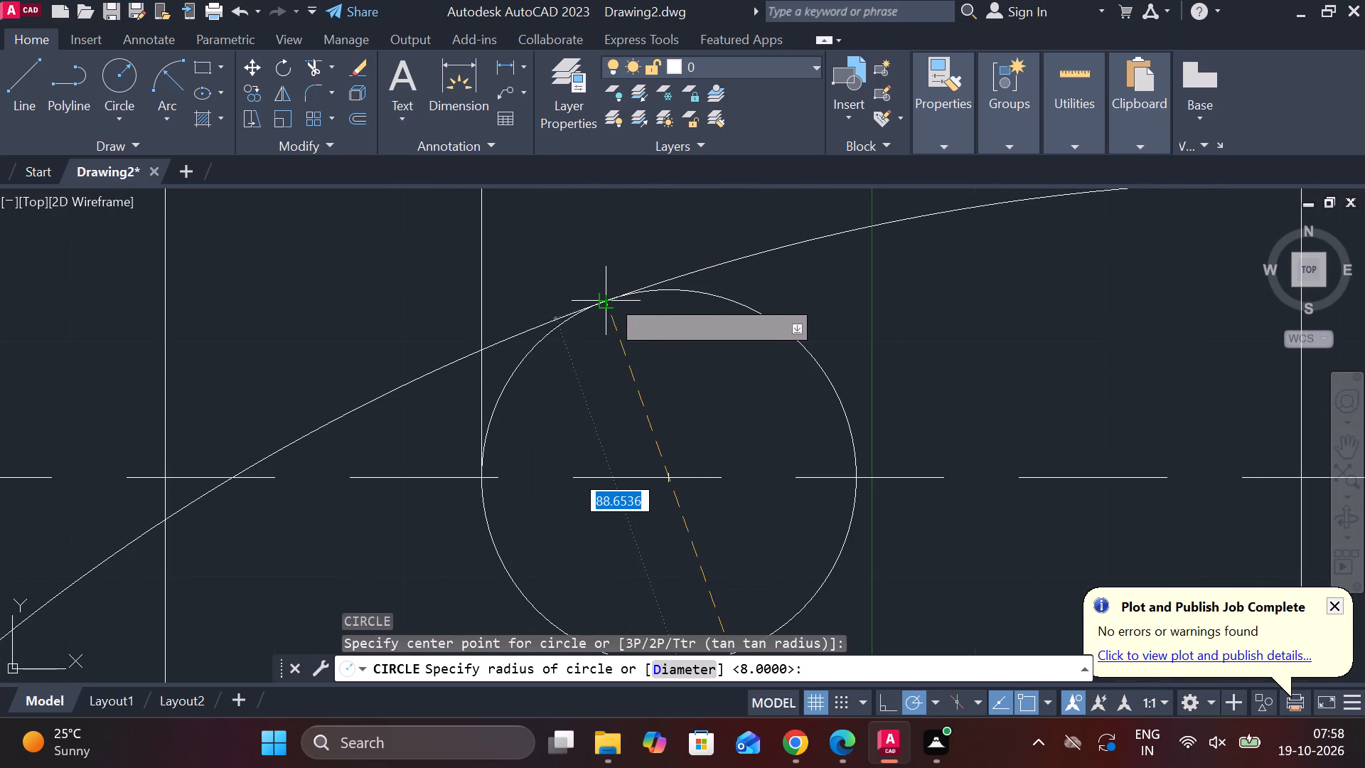
left_click(609, 297)
Draw a matching two-point circle of diameter 16 leftward along the dashed line from the right offset line's lower end.
scroll(740, 281, "down", 2)
scroll(820, 314, "down", 1)
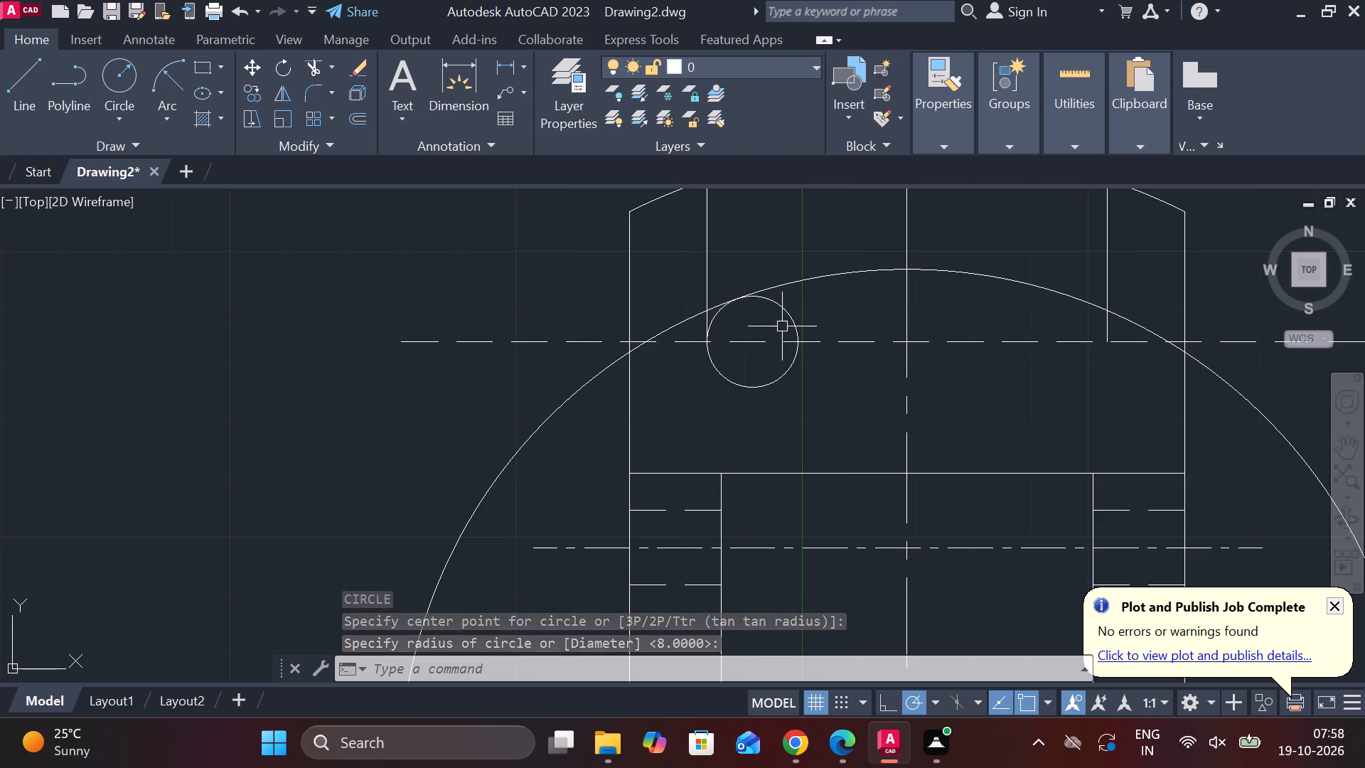
type("C")
key("space")
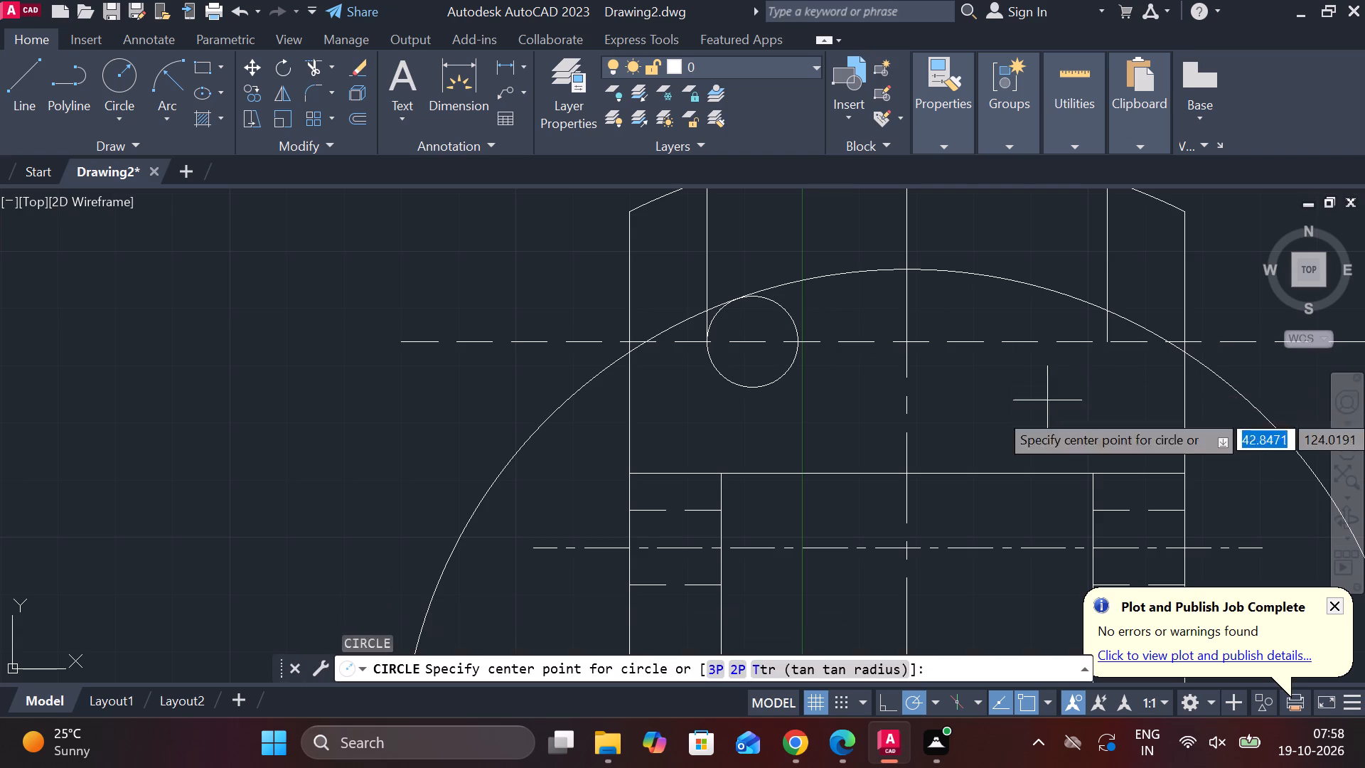
left_click(741, 666)
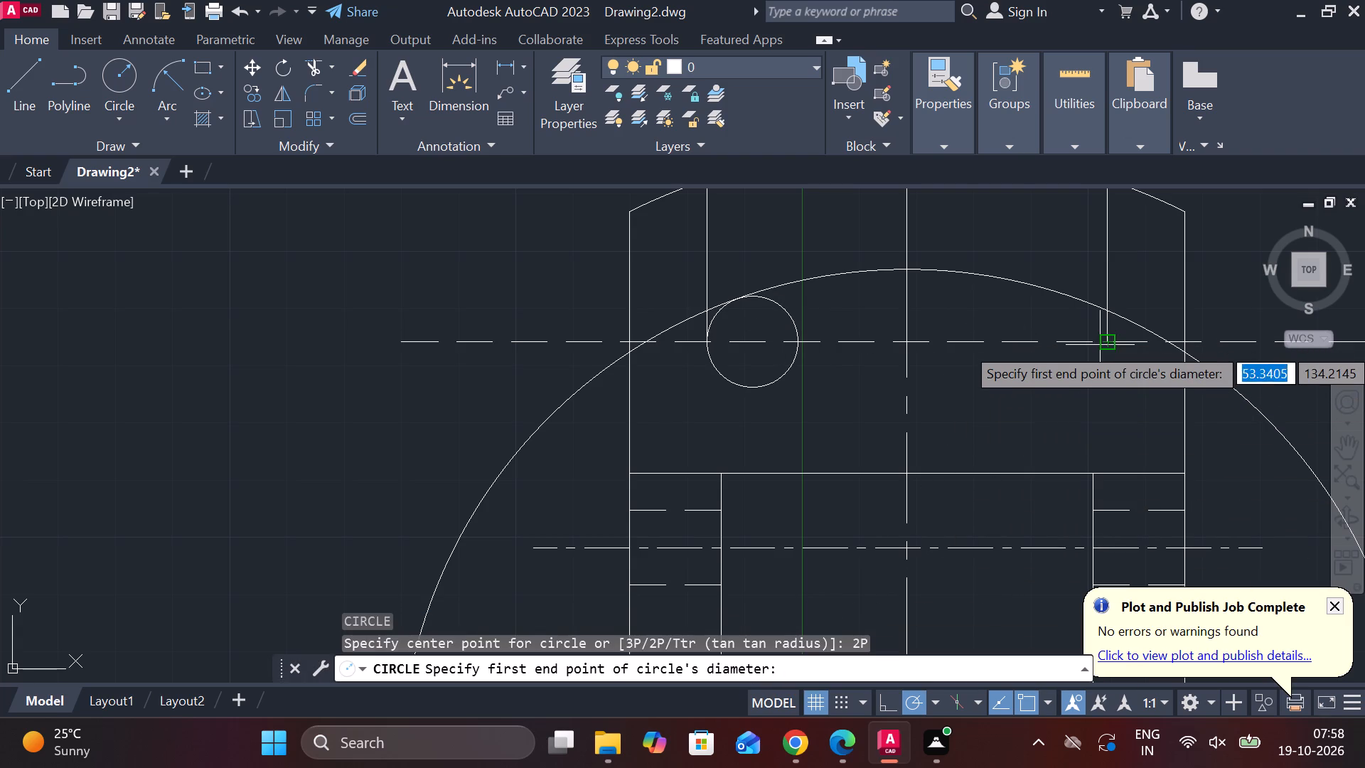
left_click(1105, 345)
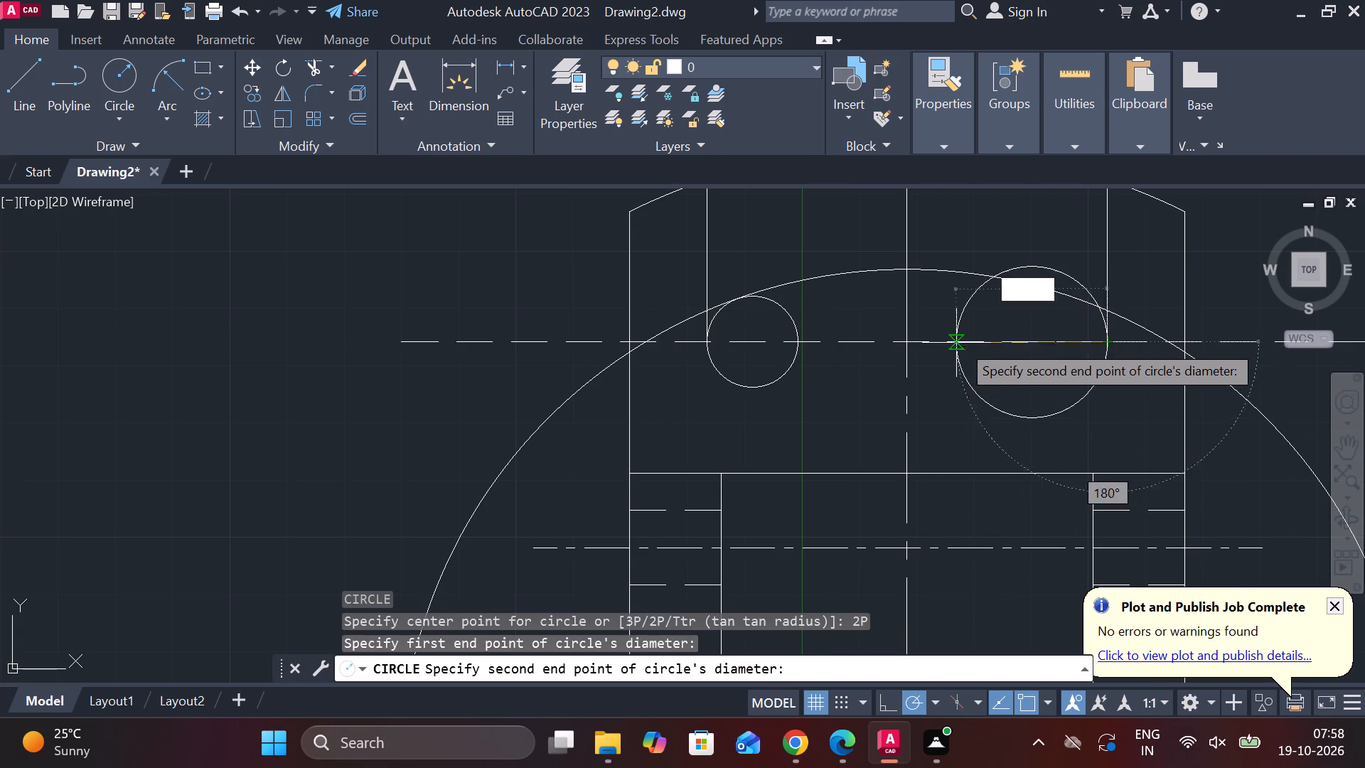
type("D")
key("space")
key("BackSpace")
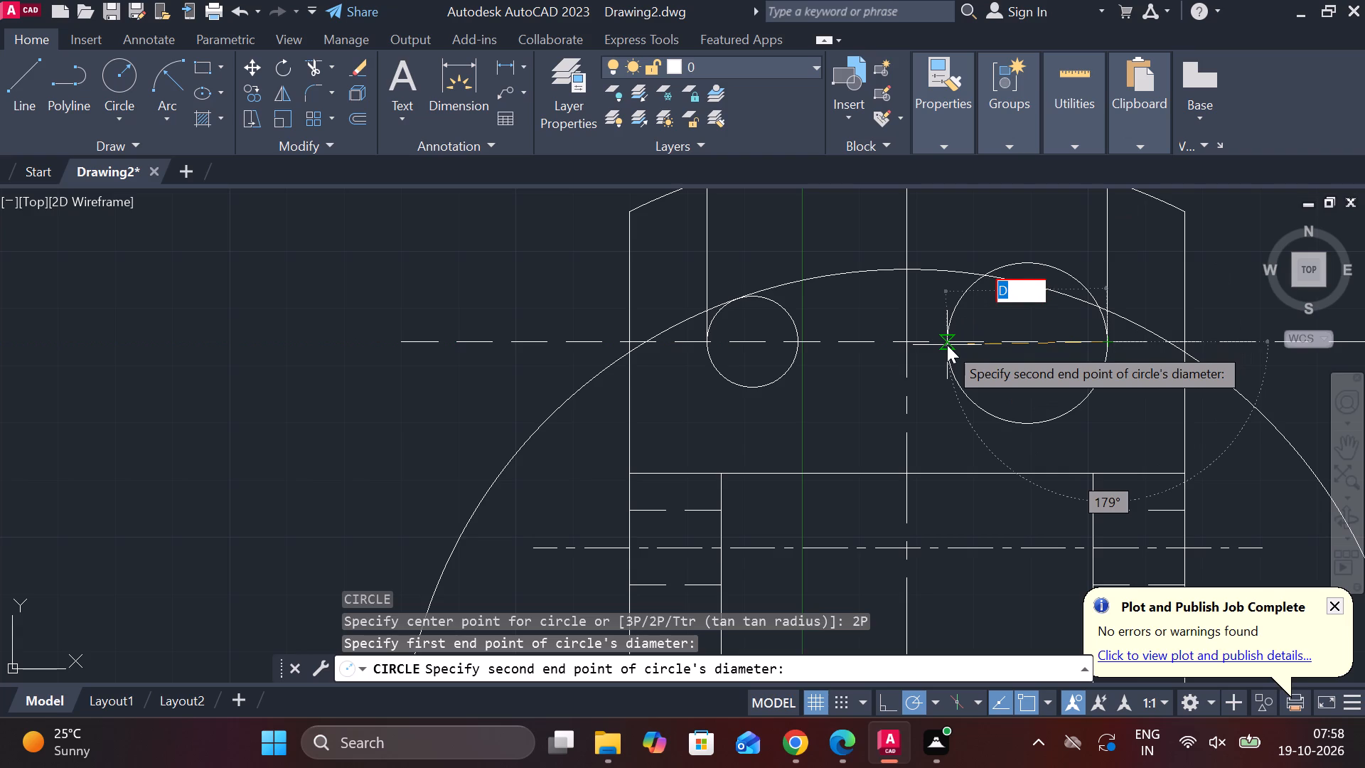
key("Escape")
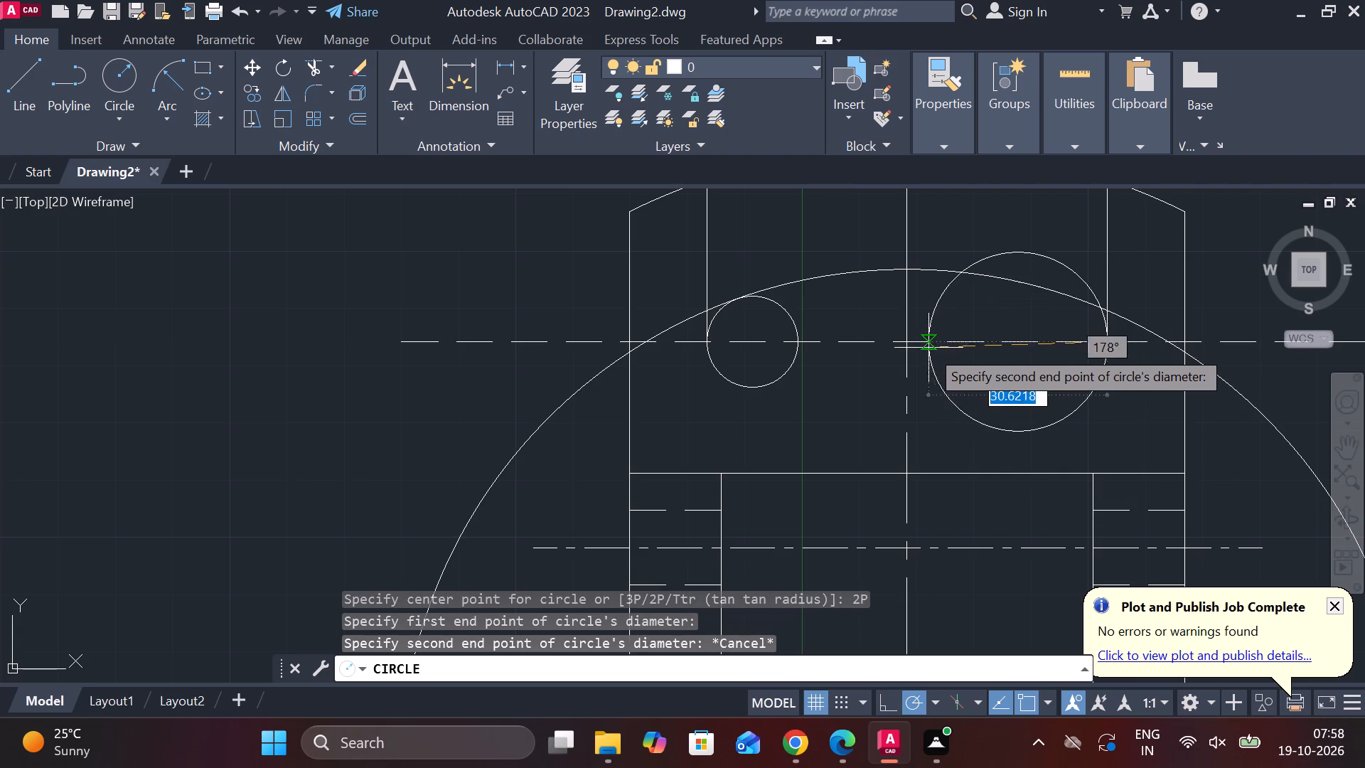
type("16")
key("Return")
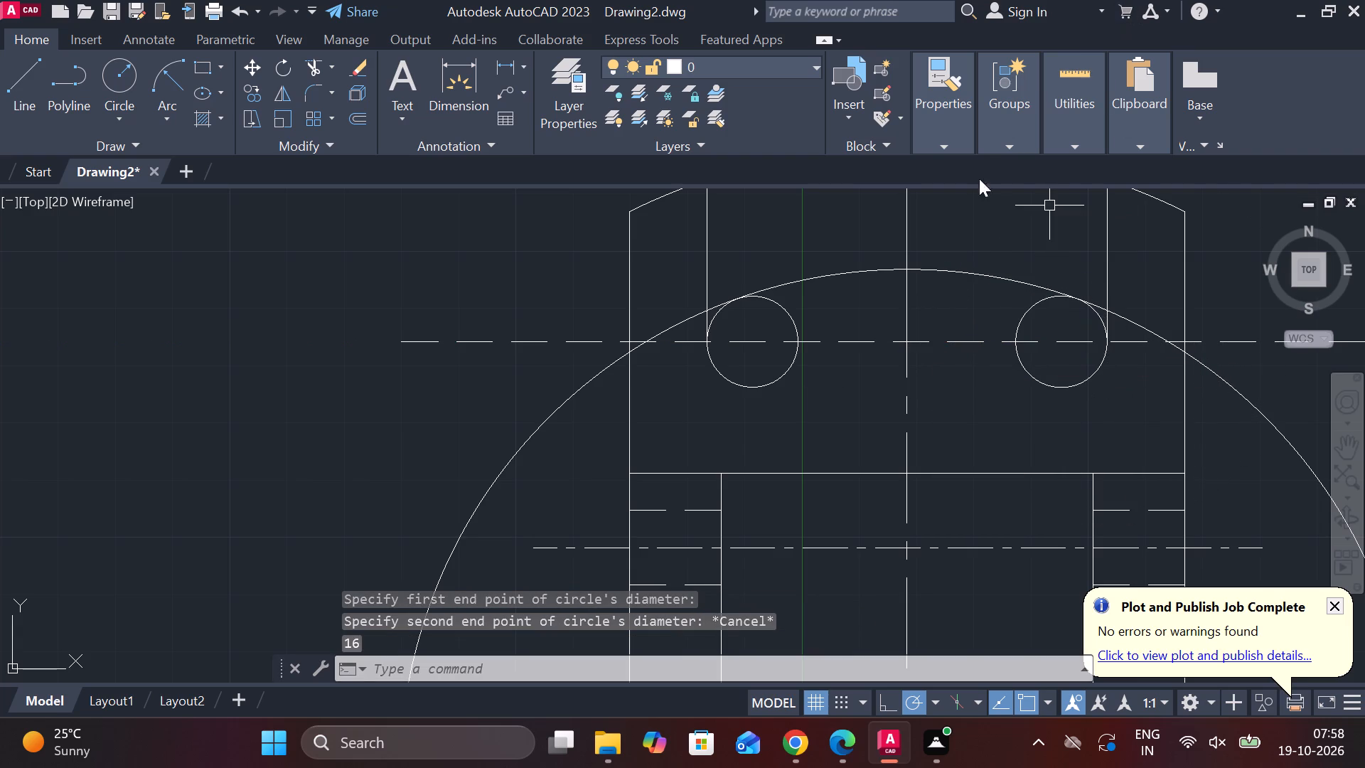
Trim the large circle back to the arc between the part's left and right outer edges.
type("TR")
key("space")
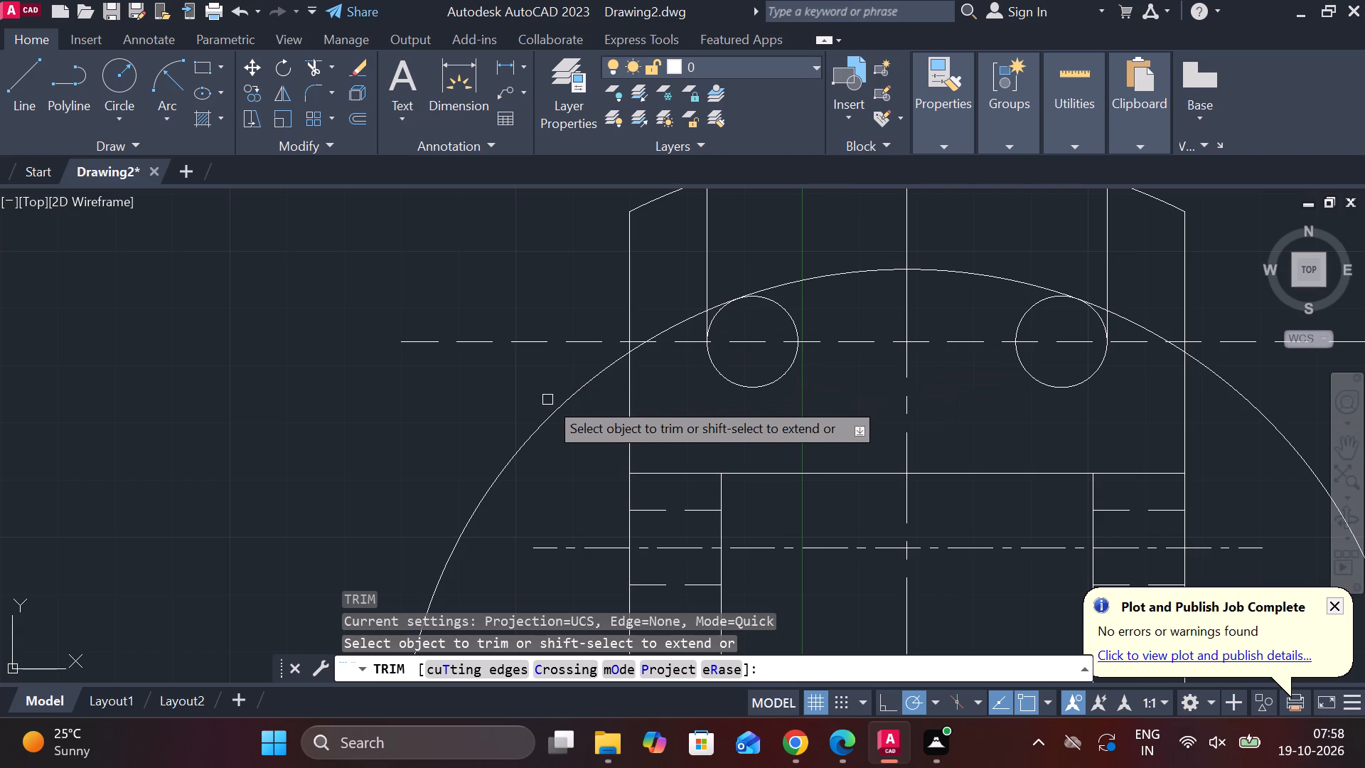
left_click(560, 410)
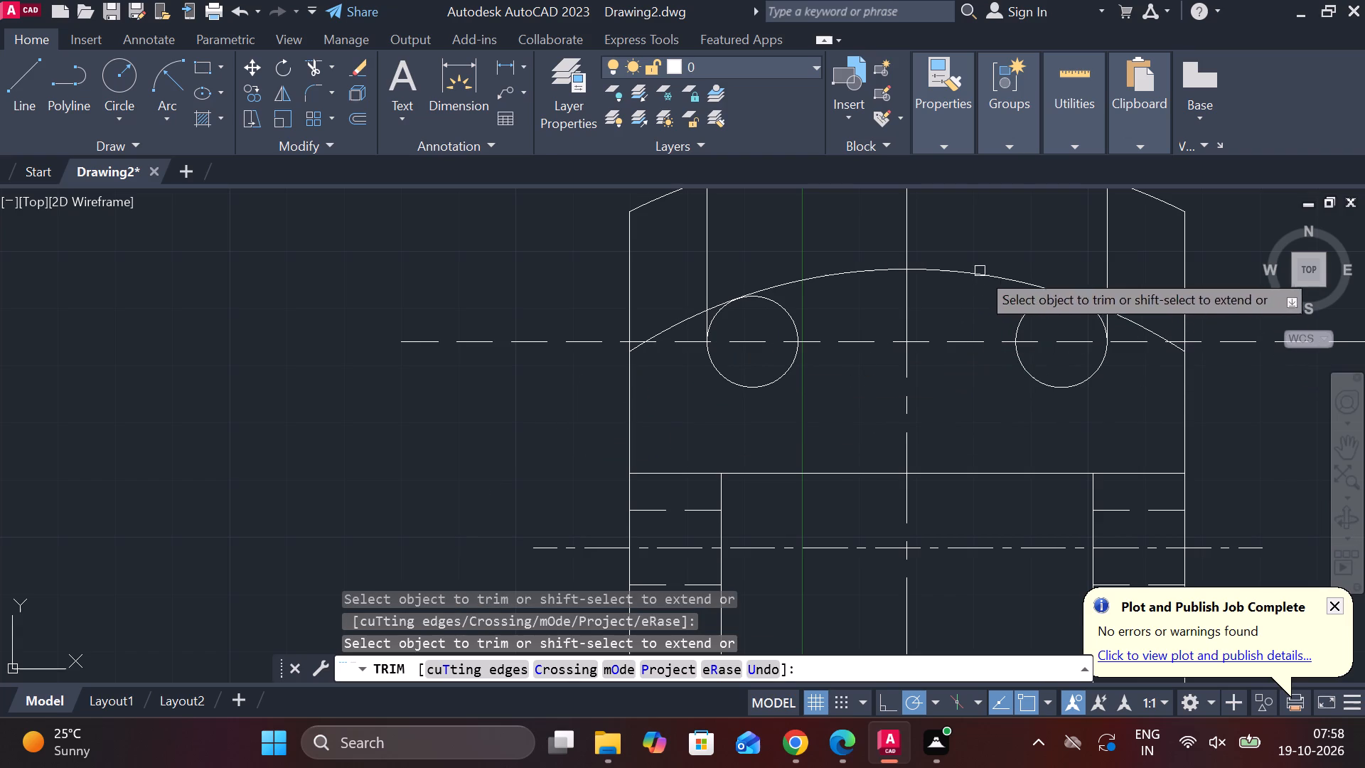
key("Escape")
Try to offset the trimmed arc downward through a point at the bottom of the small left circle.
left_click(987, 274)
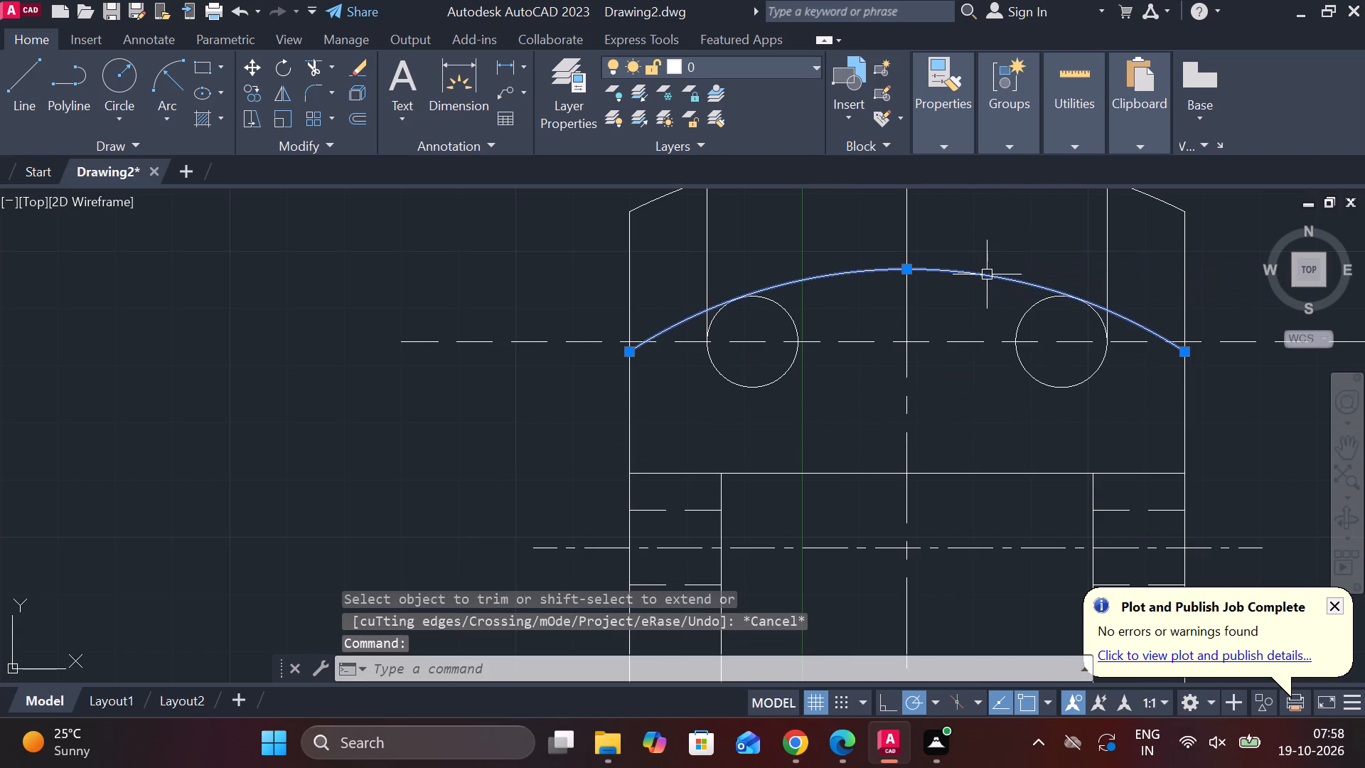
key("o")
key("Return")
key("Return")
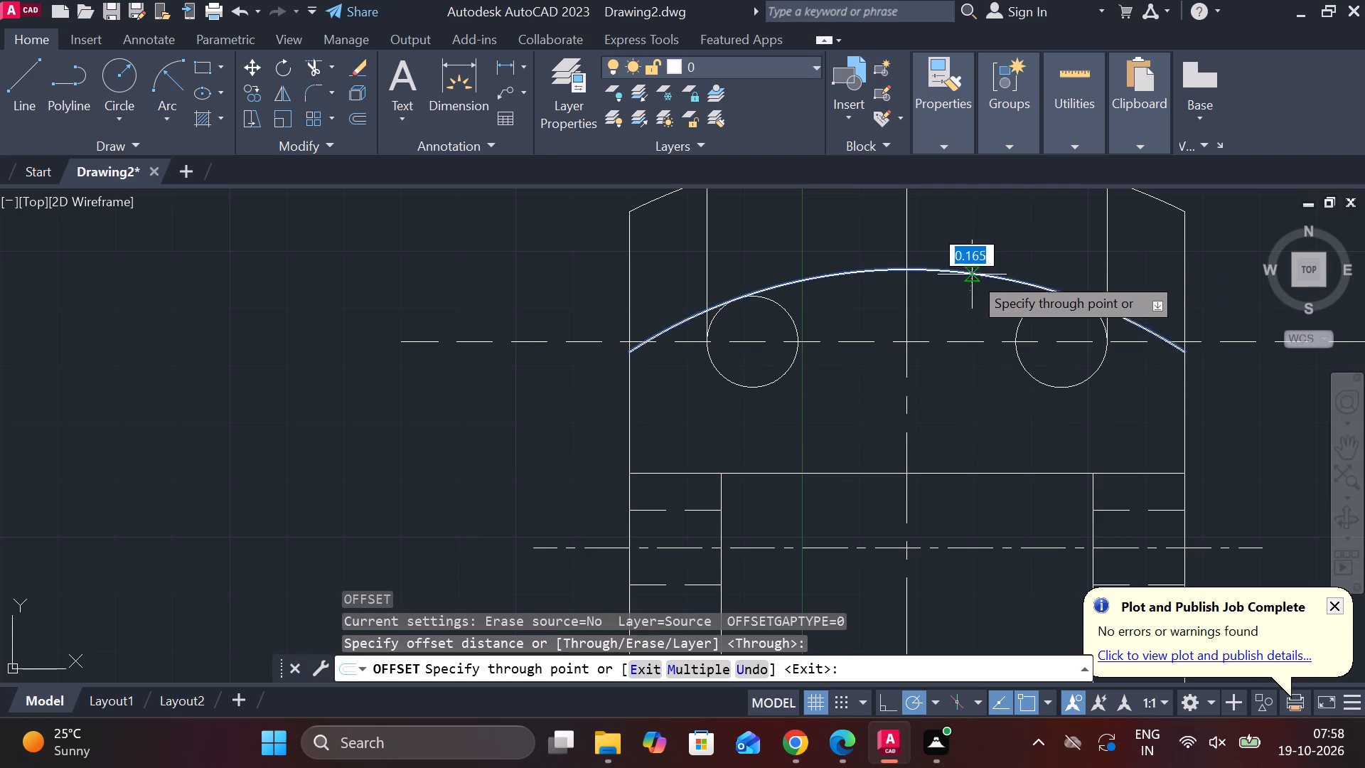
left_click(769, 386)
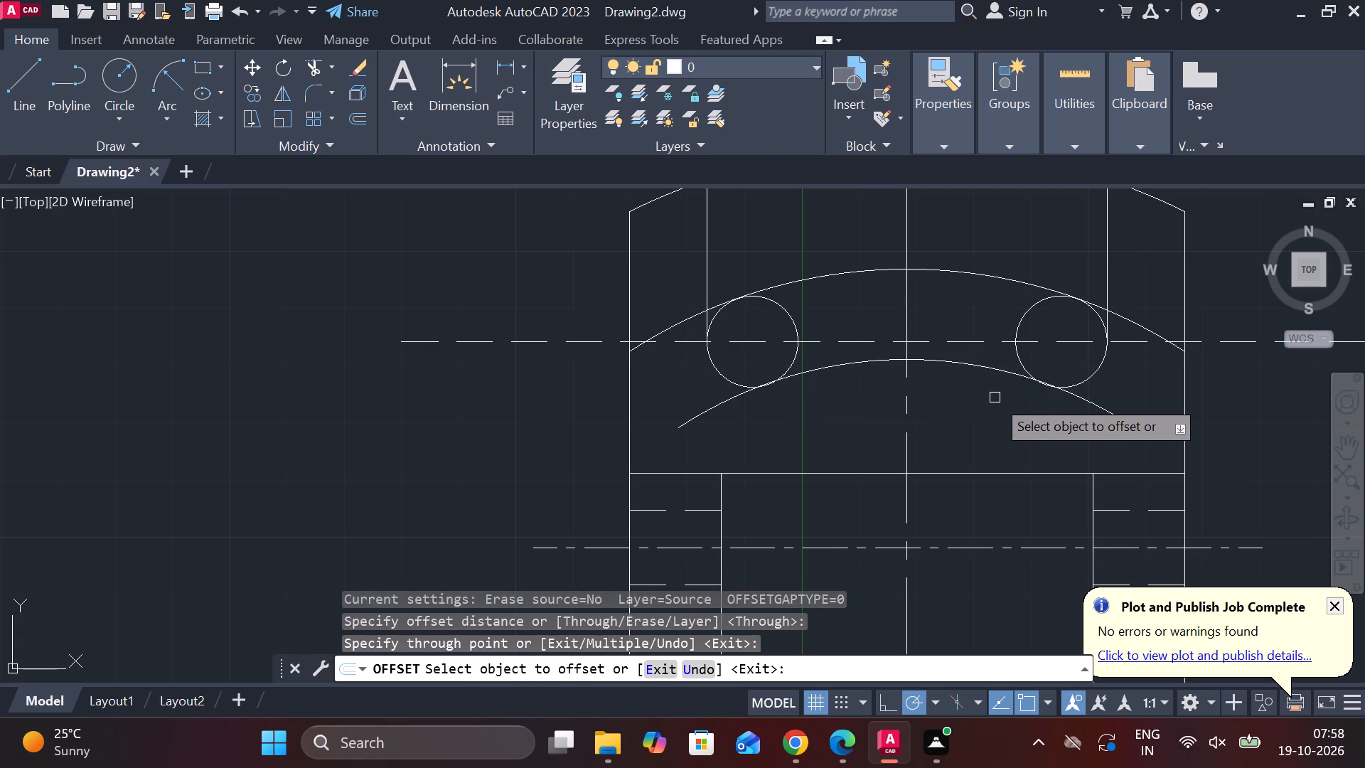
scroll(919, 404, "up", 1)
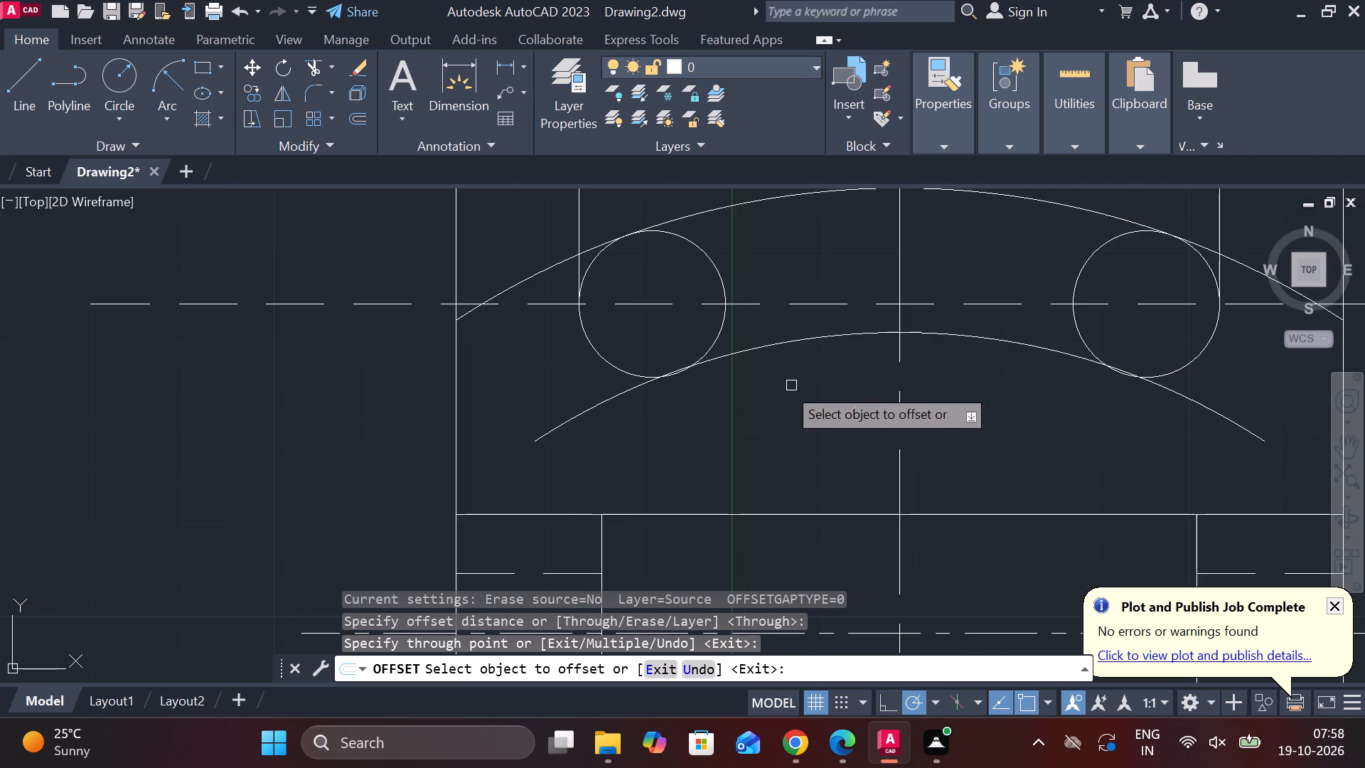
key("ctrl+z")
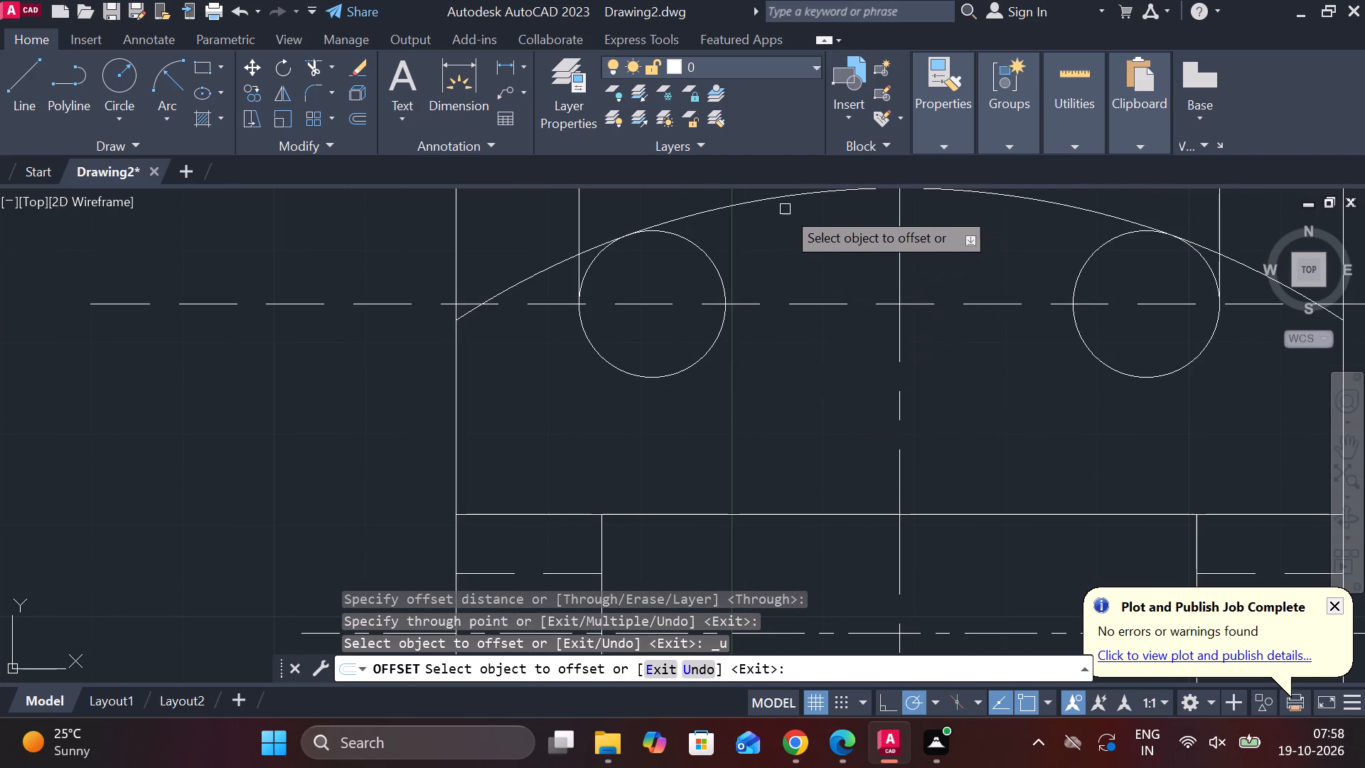
Offset the trimmed arc downward by about 16, through a point on the lower edge of the small left circle.
scroll(750, 207, "up", 2)
middle_click_drag(766, 219, 879, 319)
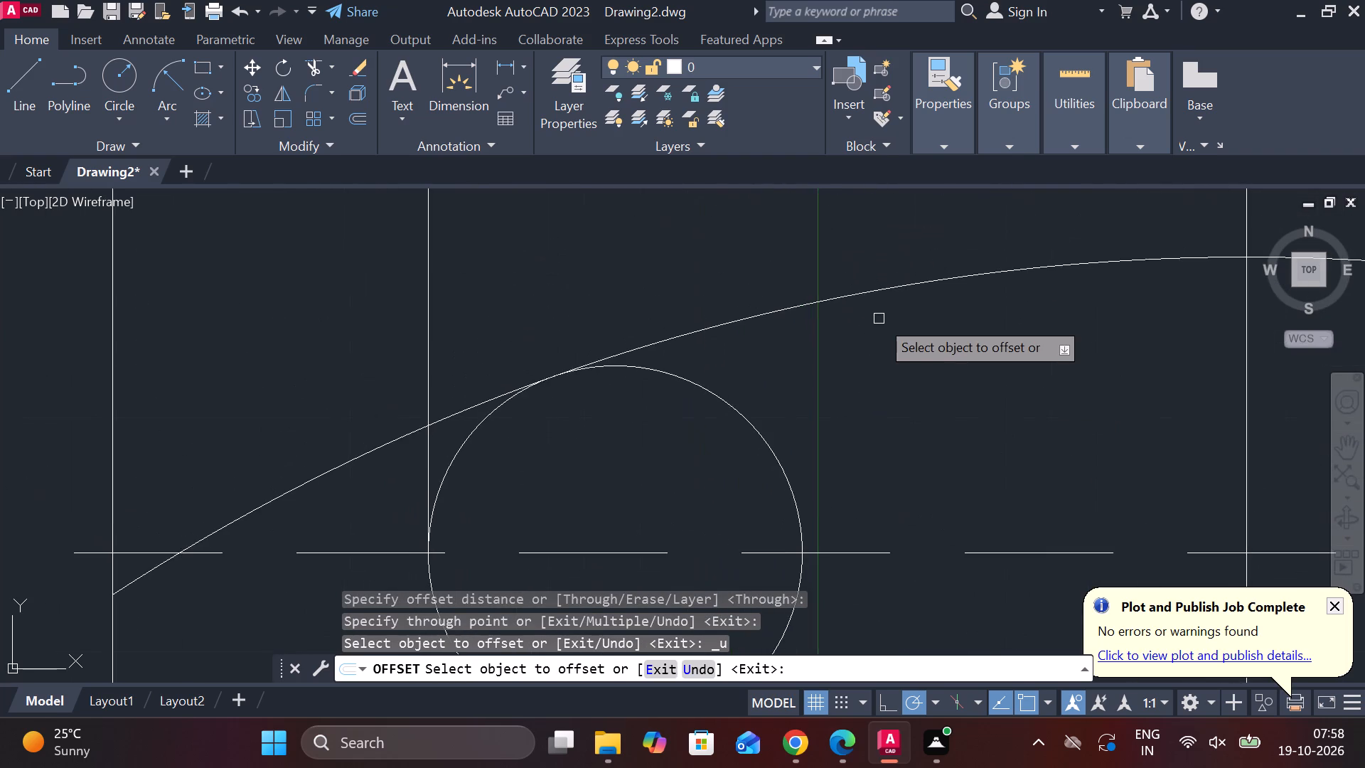
scroll(847, 319, "up", 1)
scroll(847, 319, "down", 2)
left_click(835, 313)
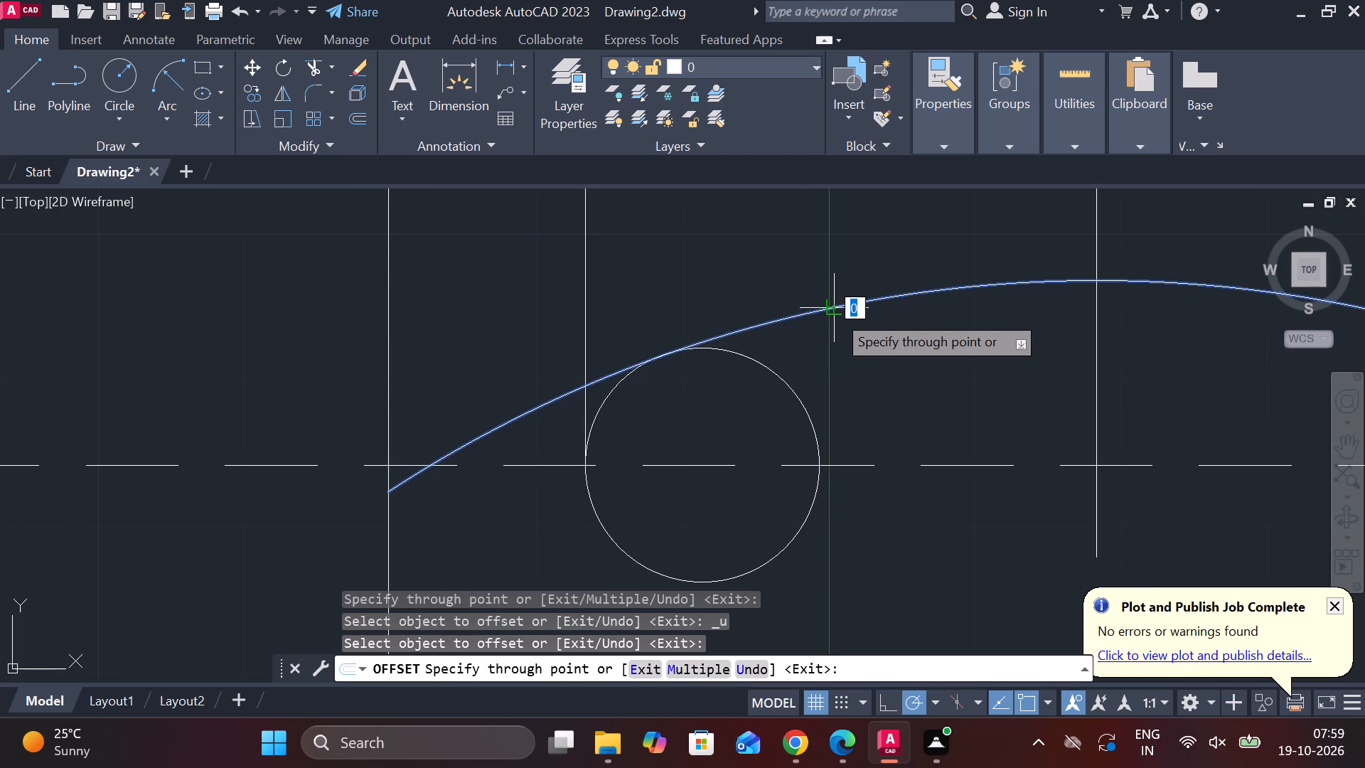
middle_click_drag(778, 560, 846, 383)
scroll(823, 409, "up", 2)
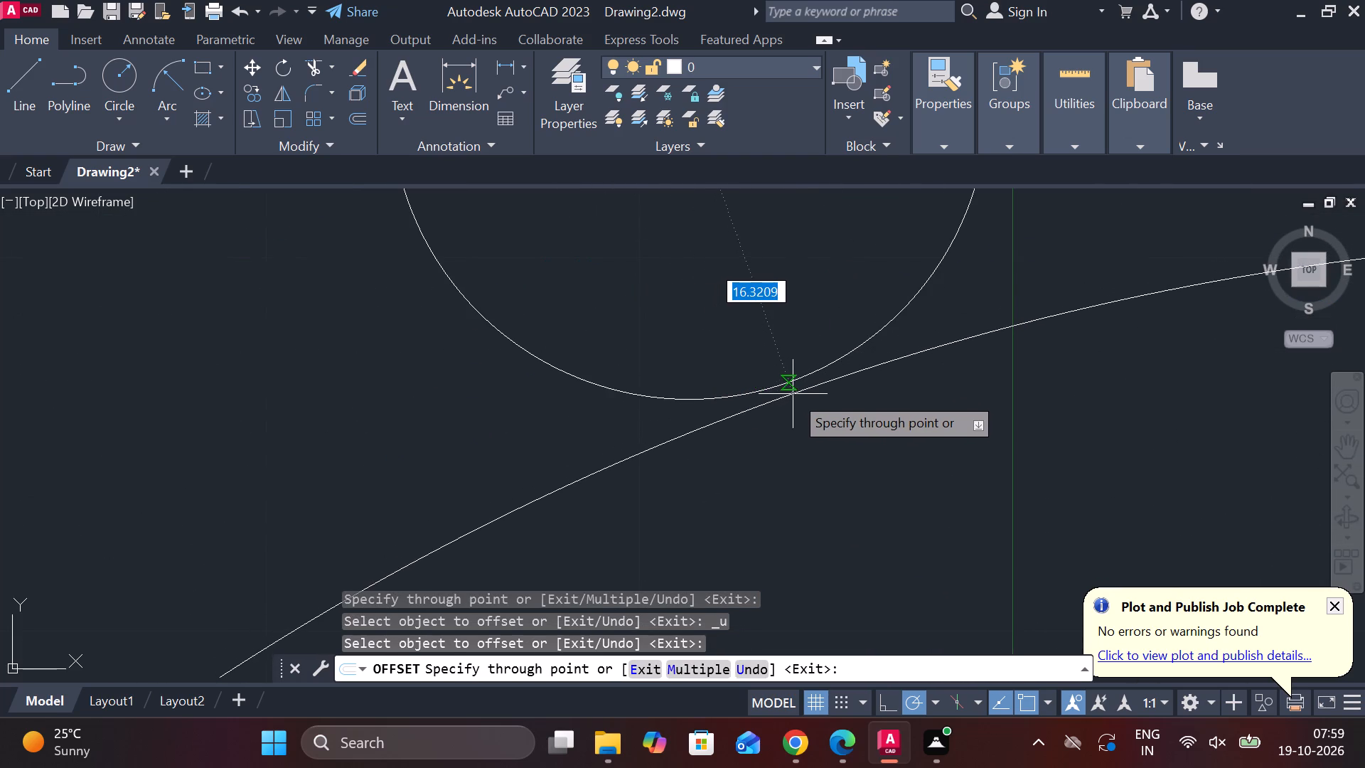
left_click(796, 393)
scroll(909, 390, "down", 3)
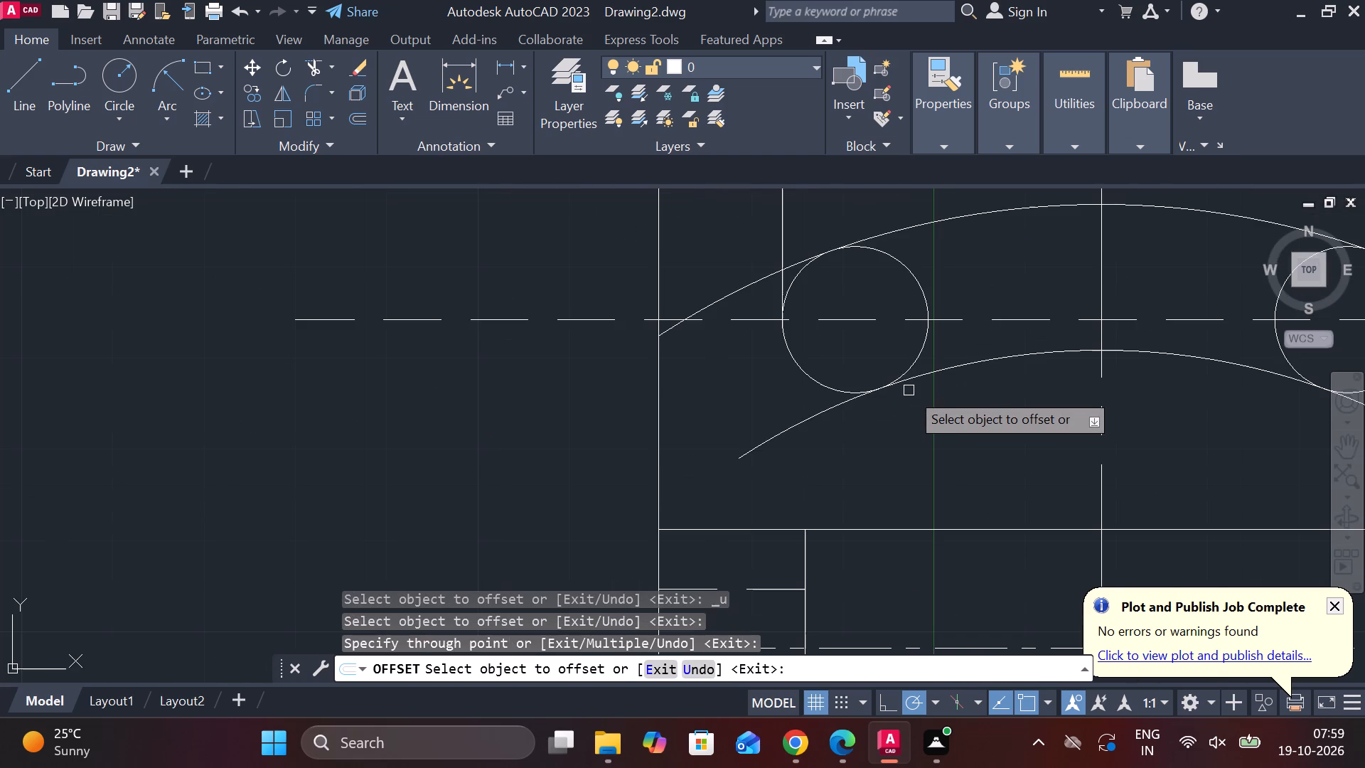
key("Escape")
Trim the left small circle and both arcs to form the slot's rounded left end, removing the leftover arc piece at the outer edge.
type("TR")
key("space")
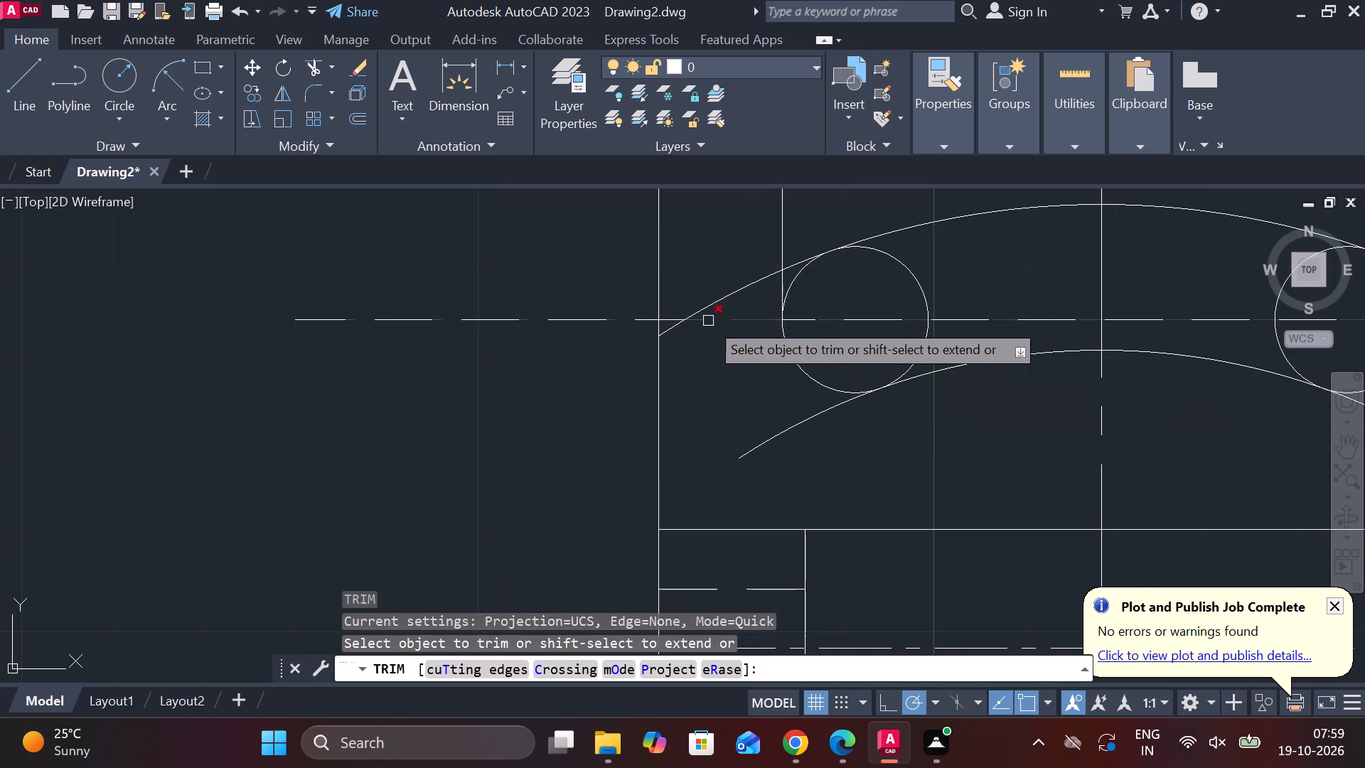
left_click(733, 301)
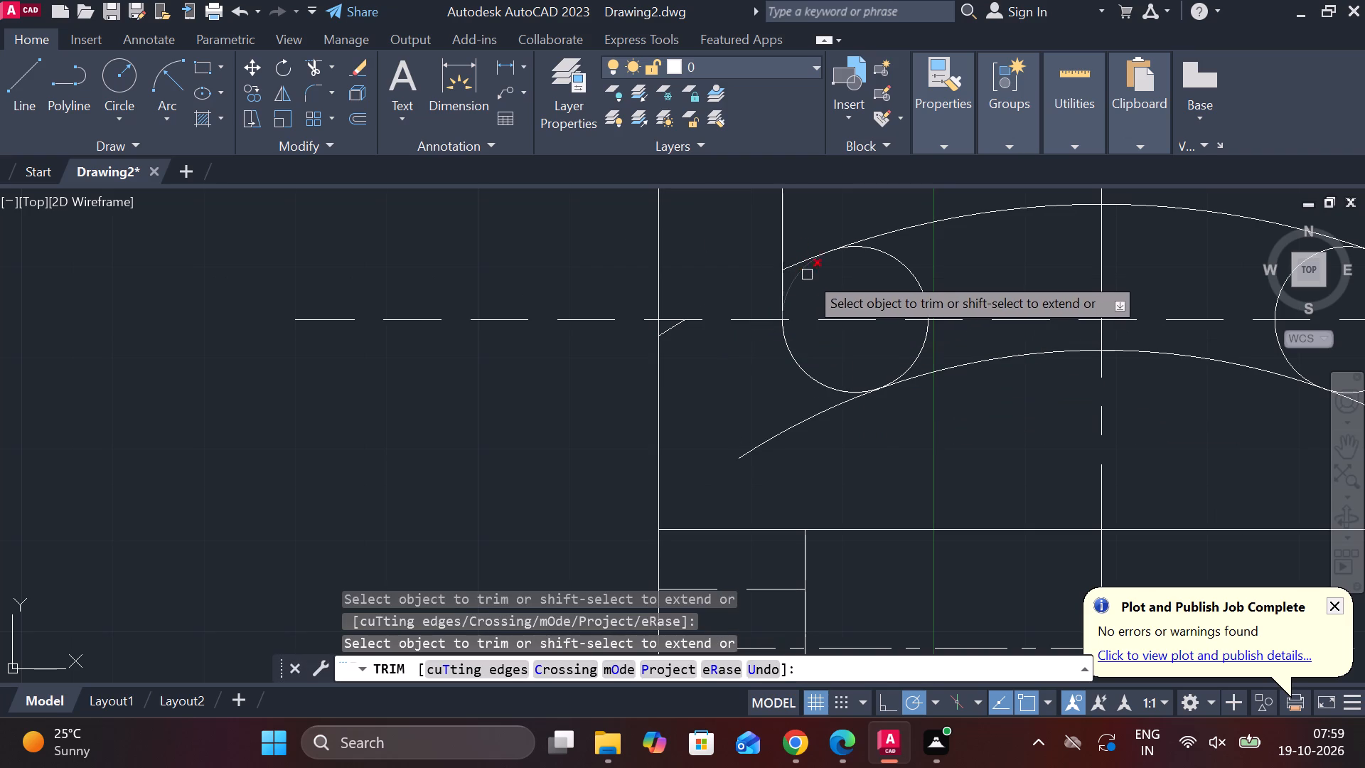
left_click(791, 270)
left_click(886, 255)
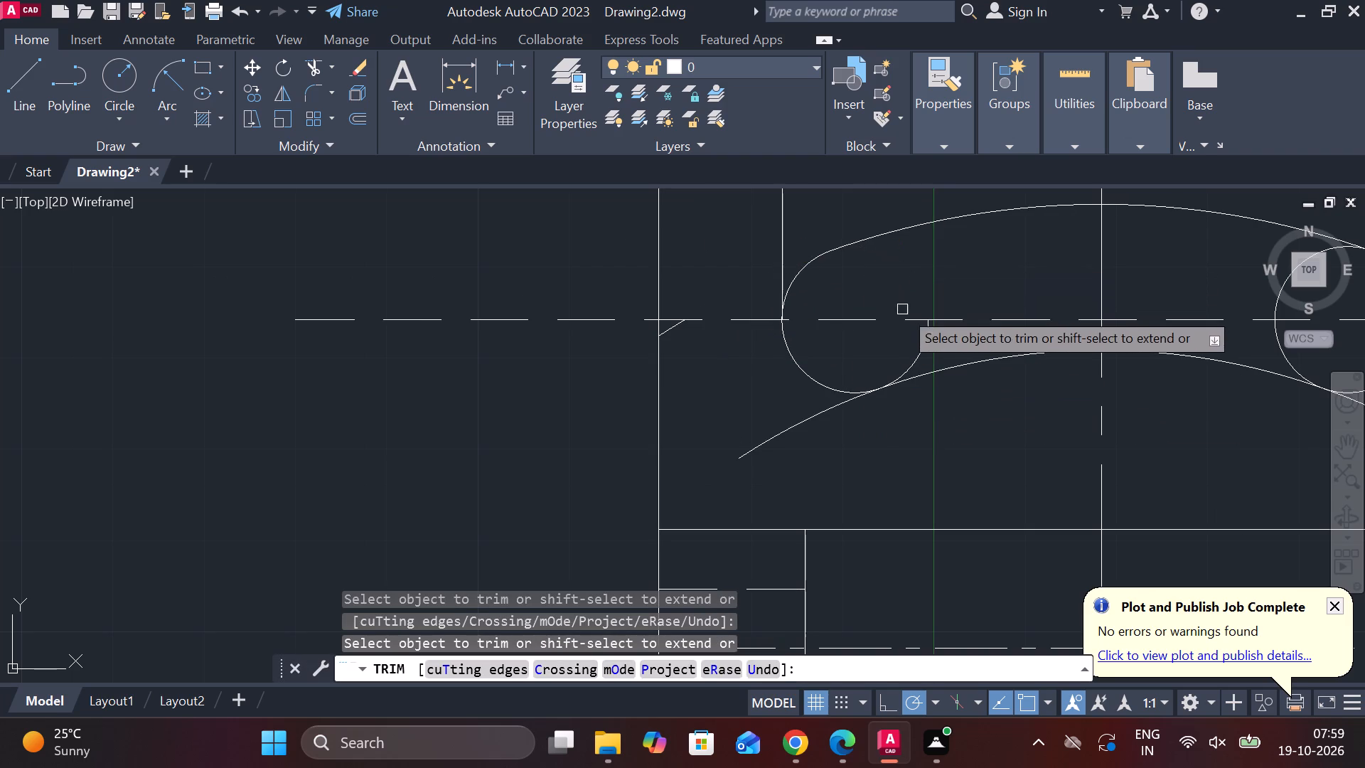
left_click(922, 352)
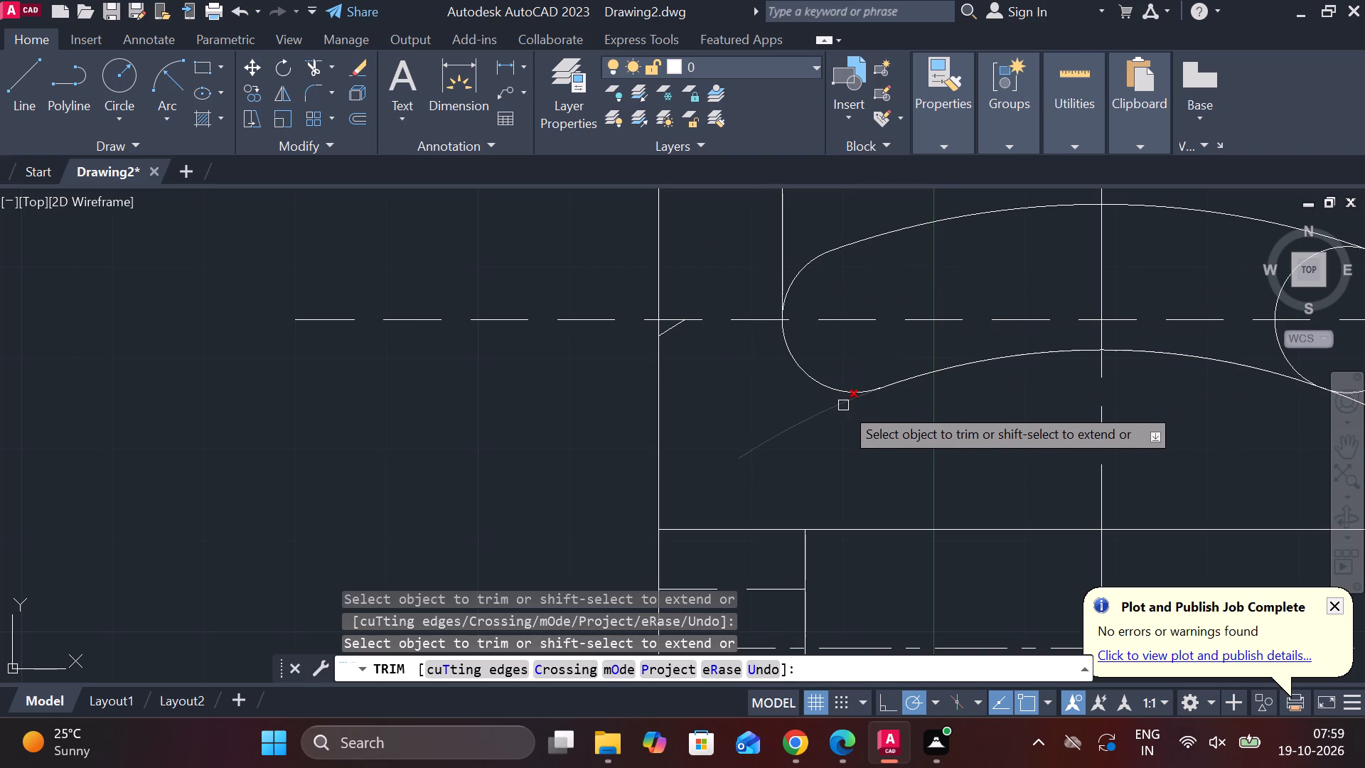
left_click(859, 403)
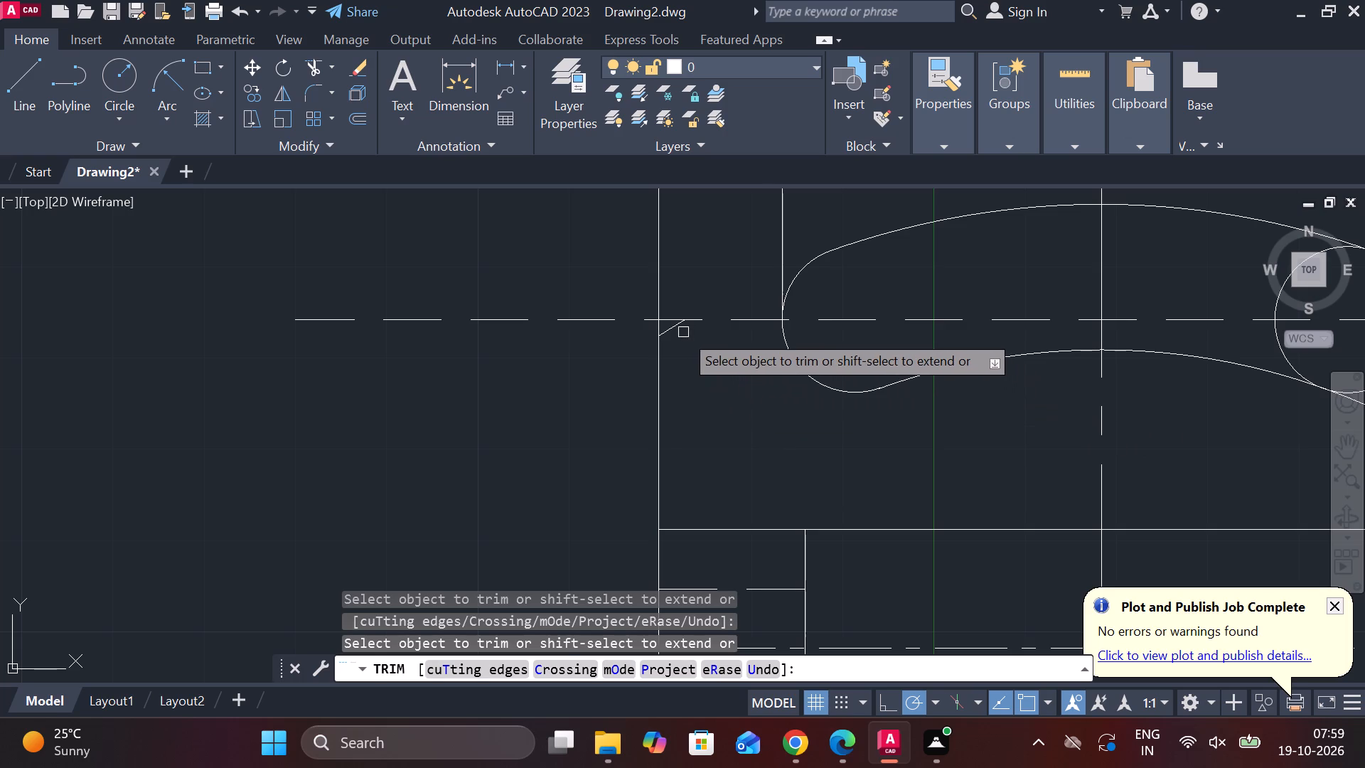
left_click(680, 332)
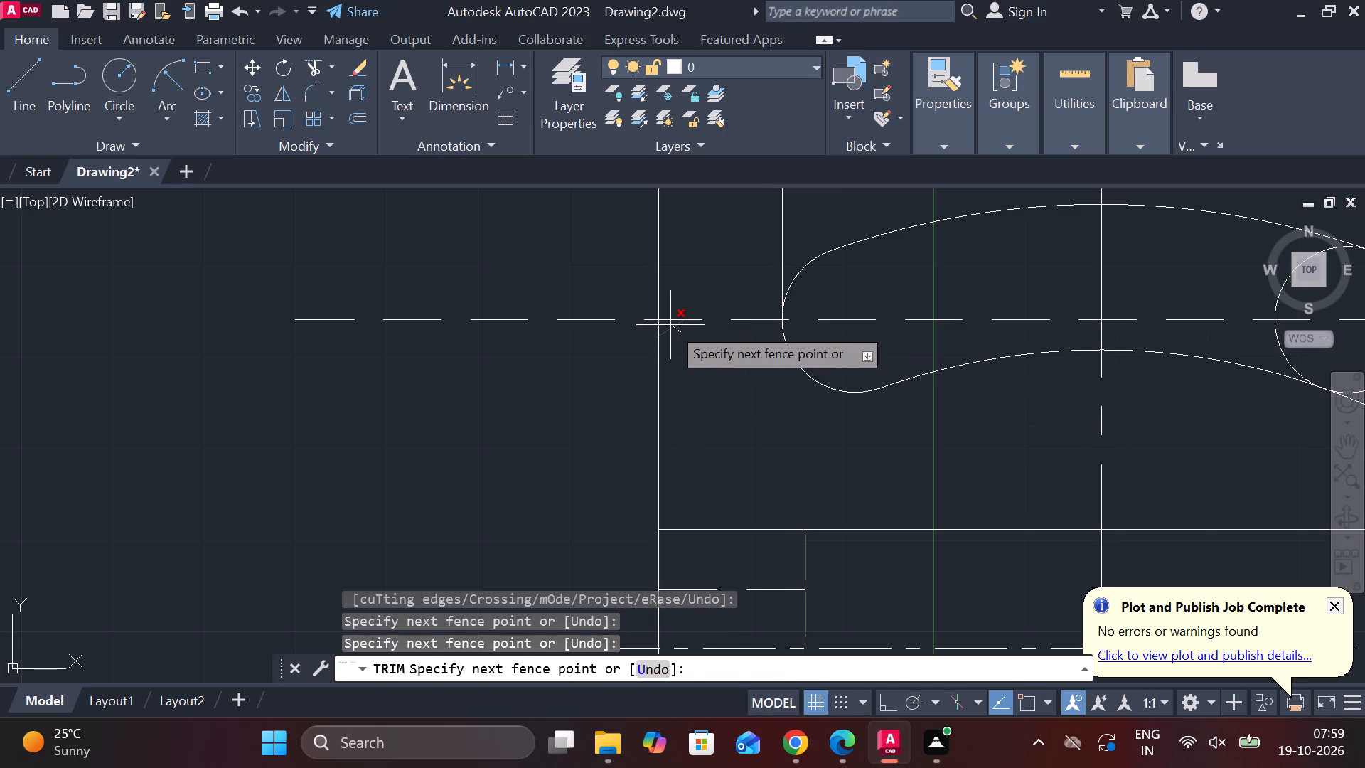
left_click(670, 325)
Trim the right small circle and the overhanging arc ends to form the slot's rounded right end.
scroll(927, 379, "up", 3)
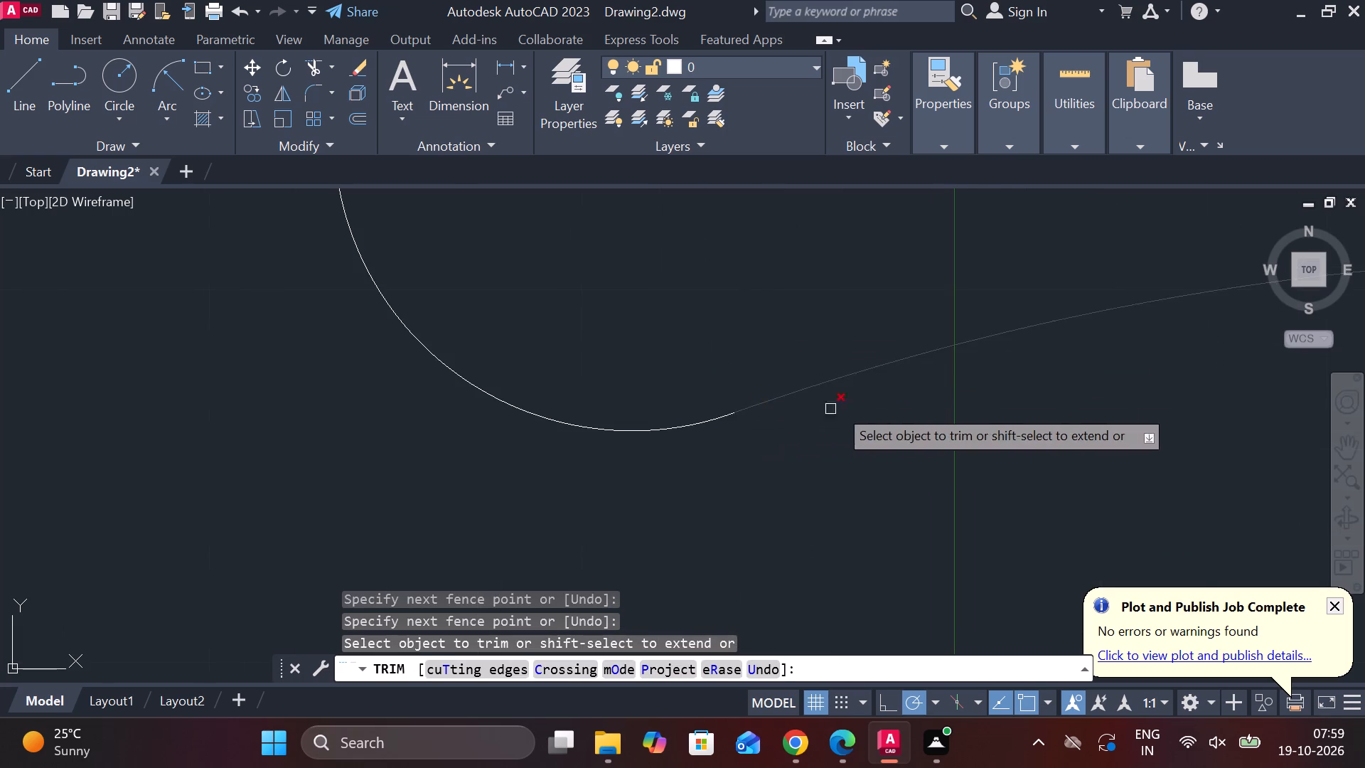
scroll(863, 380, "down", 4)
middle_click_drag(897, 309, 792, 314)
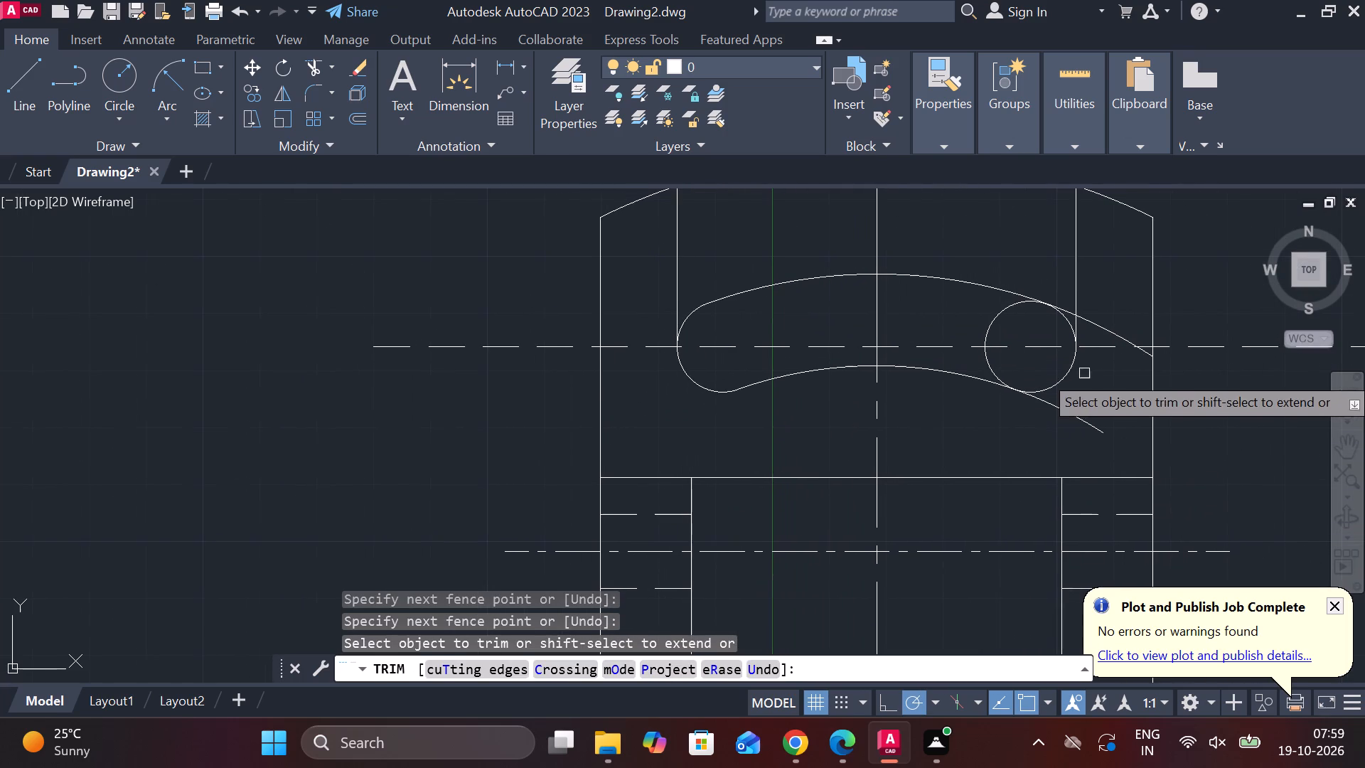
left_click(1115, 337)
left_click(1148, 358)
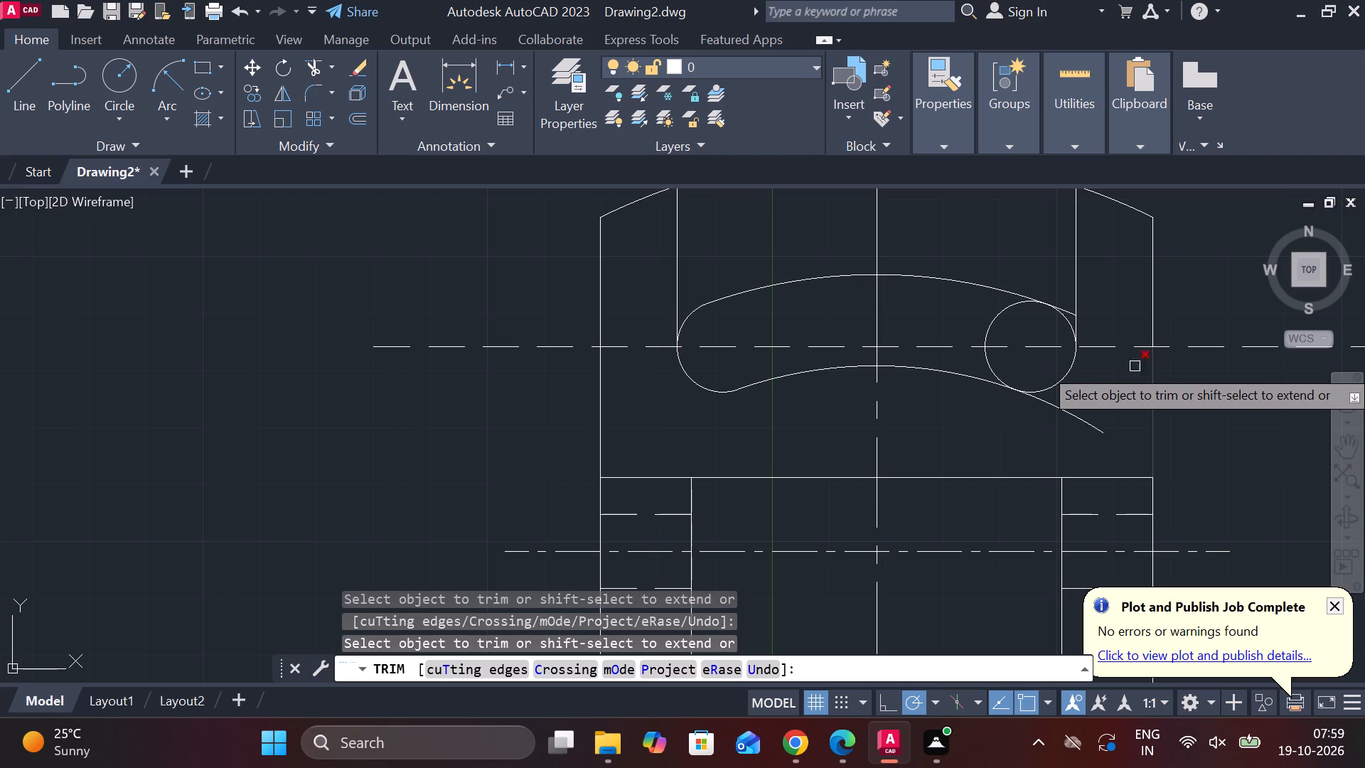
left_click(1103, 425)
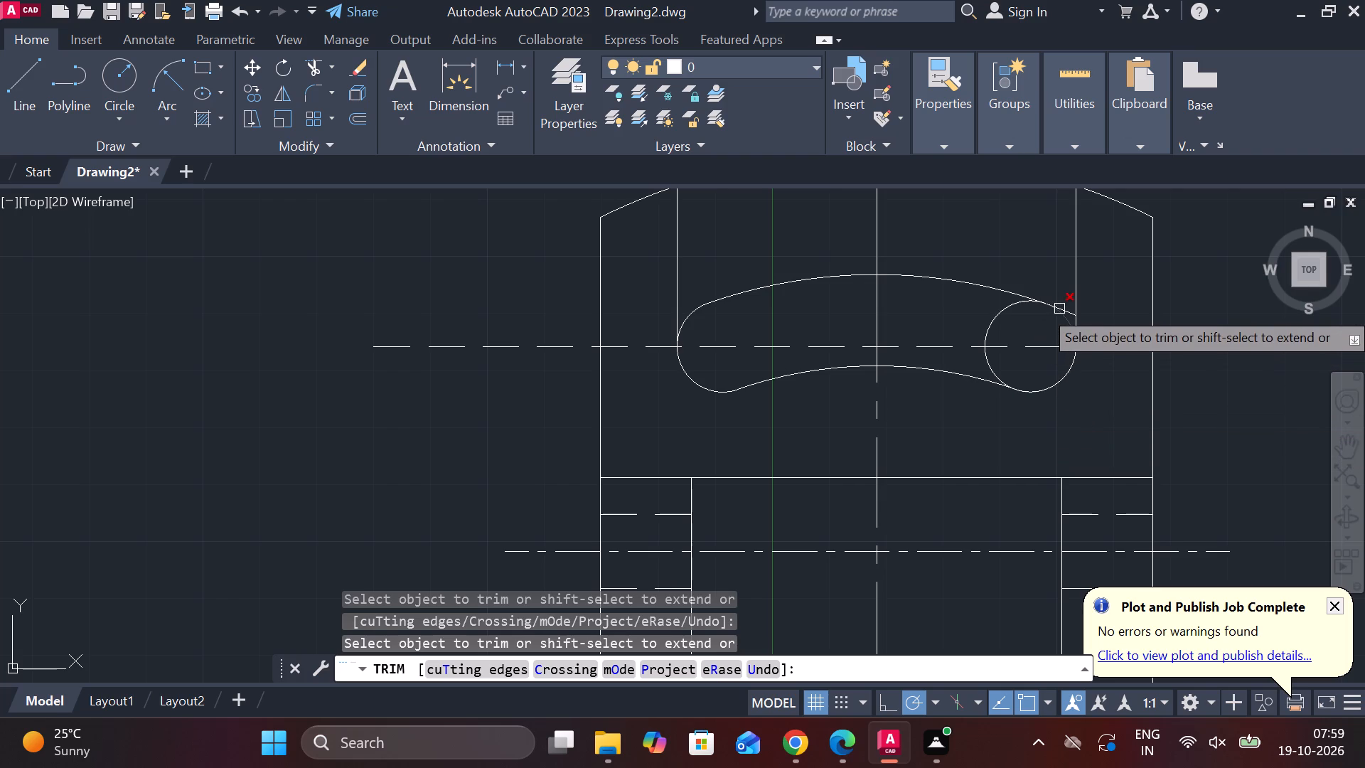
left_click(987, 319)
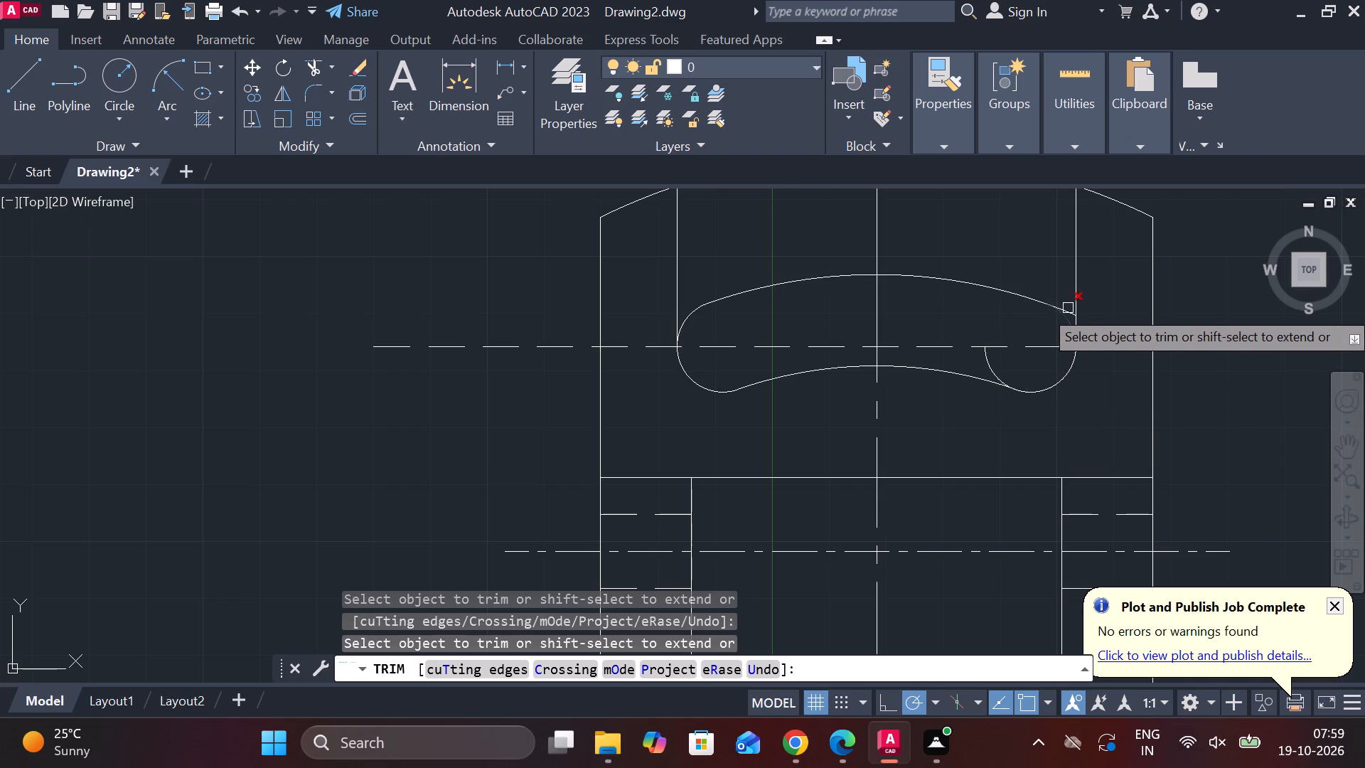
left_click(1068, 308)
left_click(992, 361)
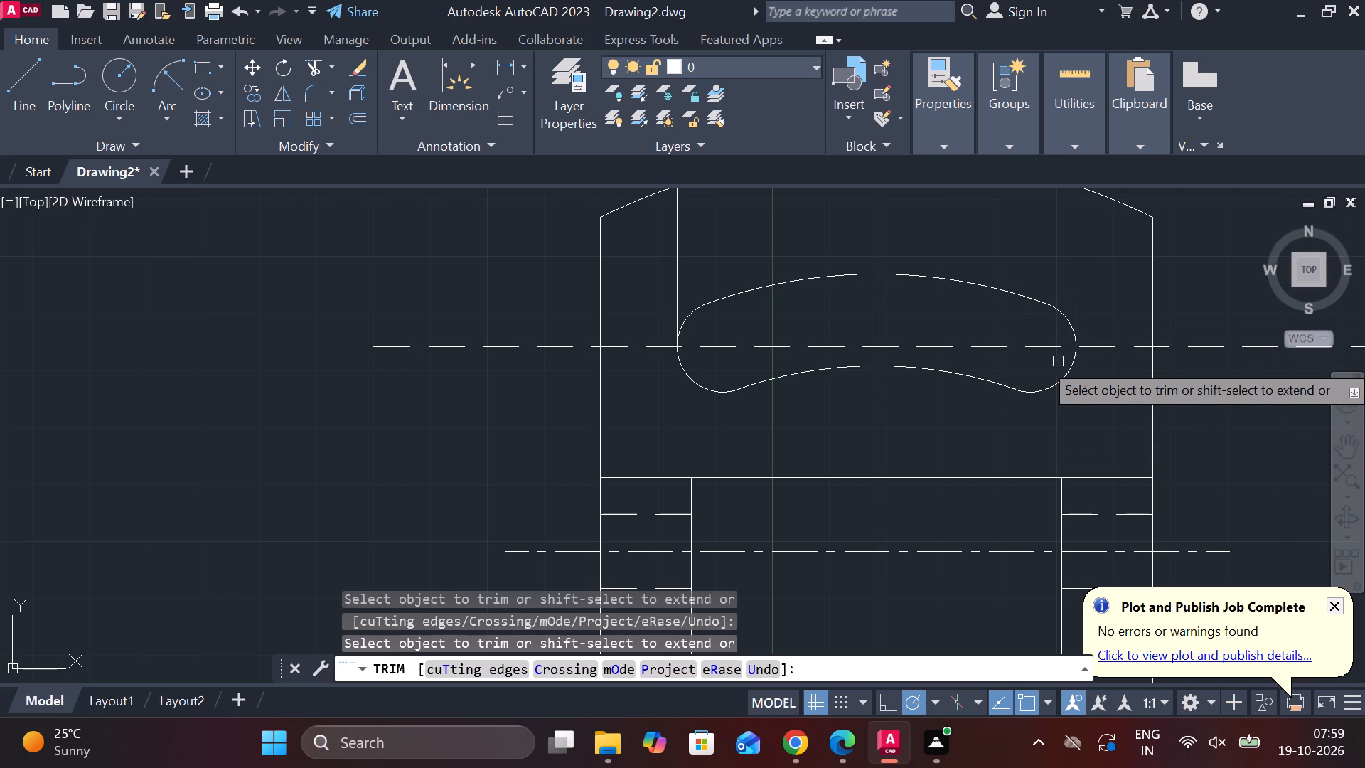
scroll(1095, 363, "down", 2)
middle_click_drag(1133, 227, 839, 178)
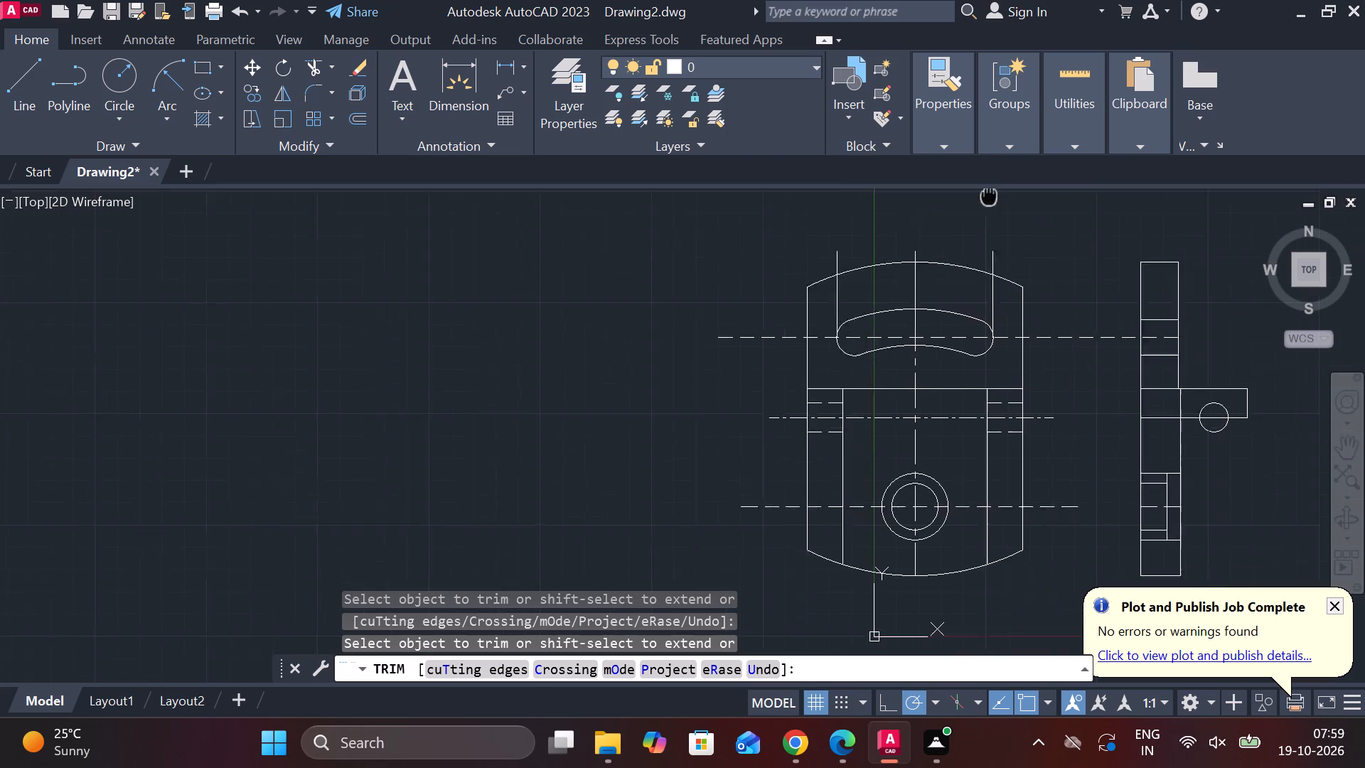
middle_click_drag(839, 178, 839, 178)
key("Escape")
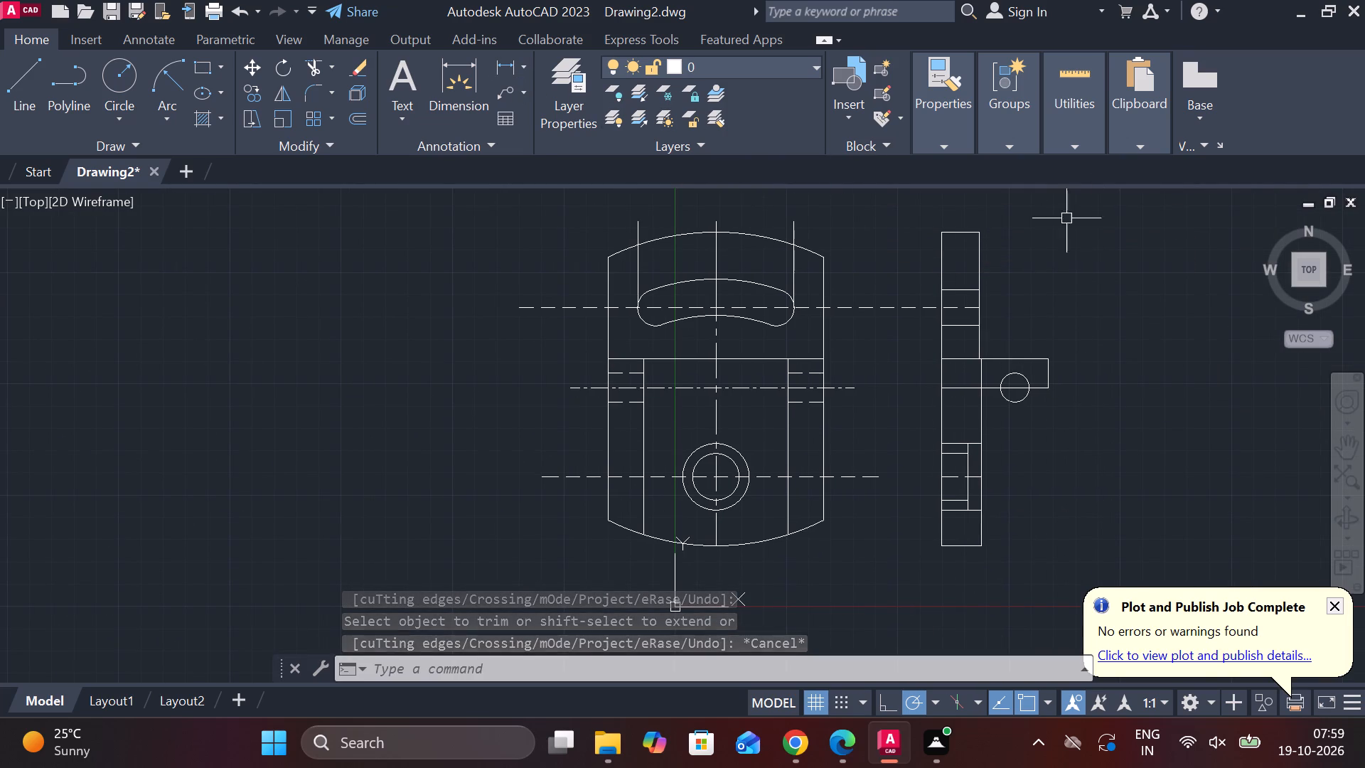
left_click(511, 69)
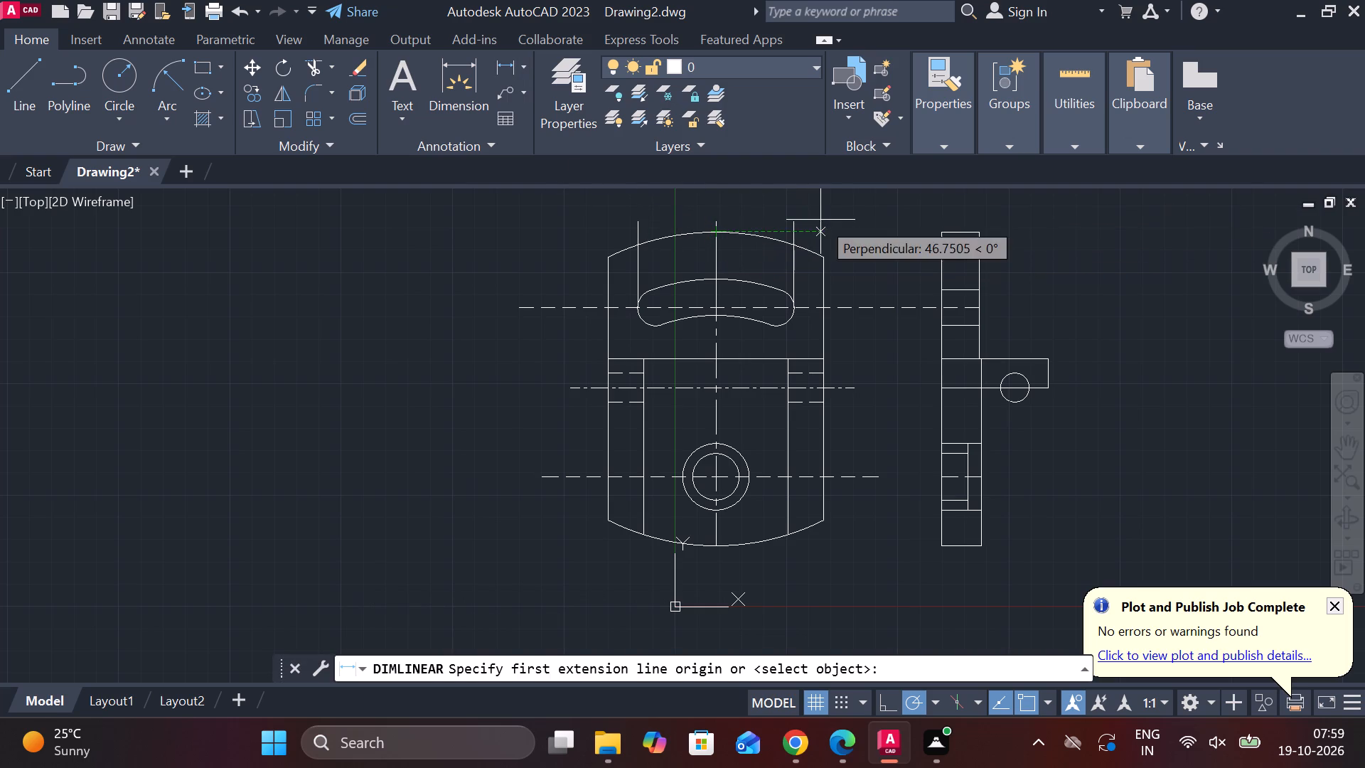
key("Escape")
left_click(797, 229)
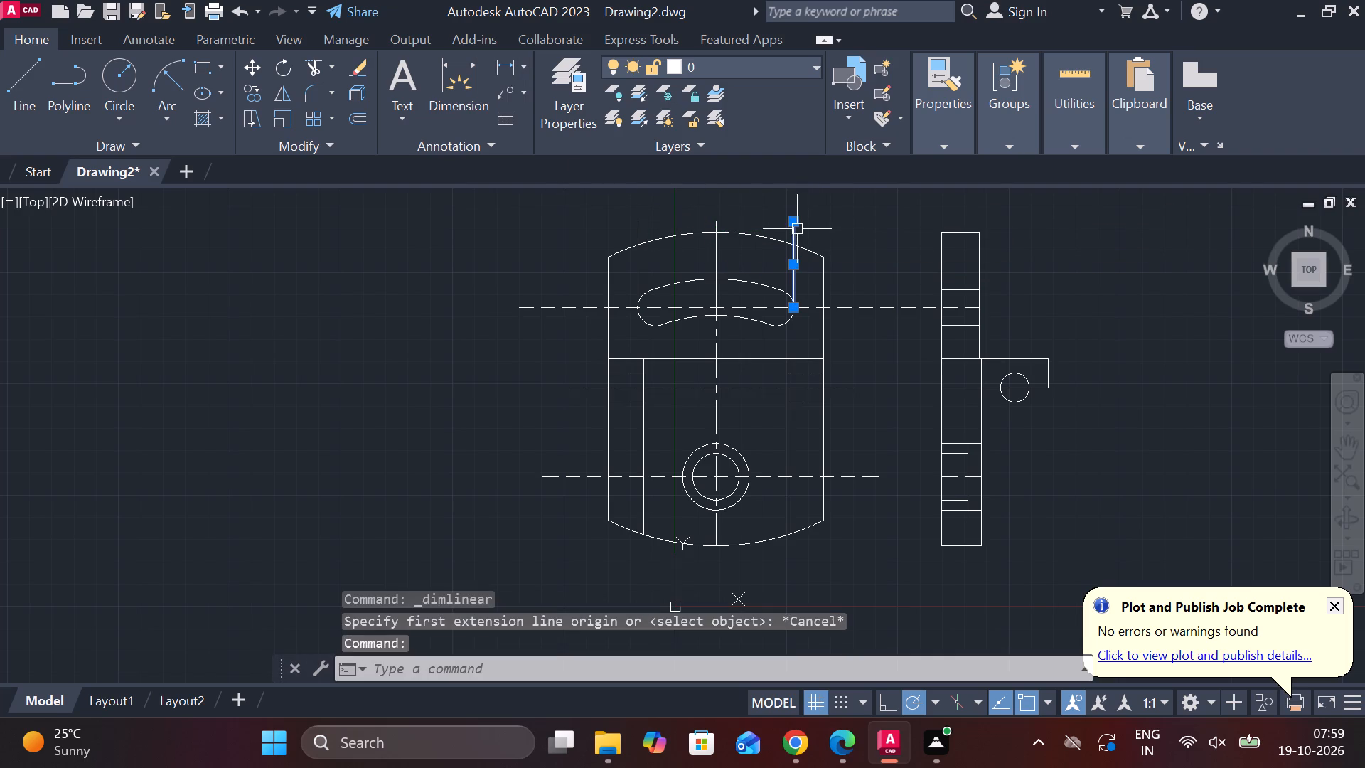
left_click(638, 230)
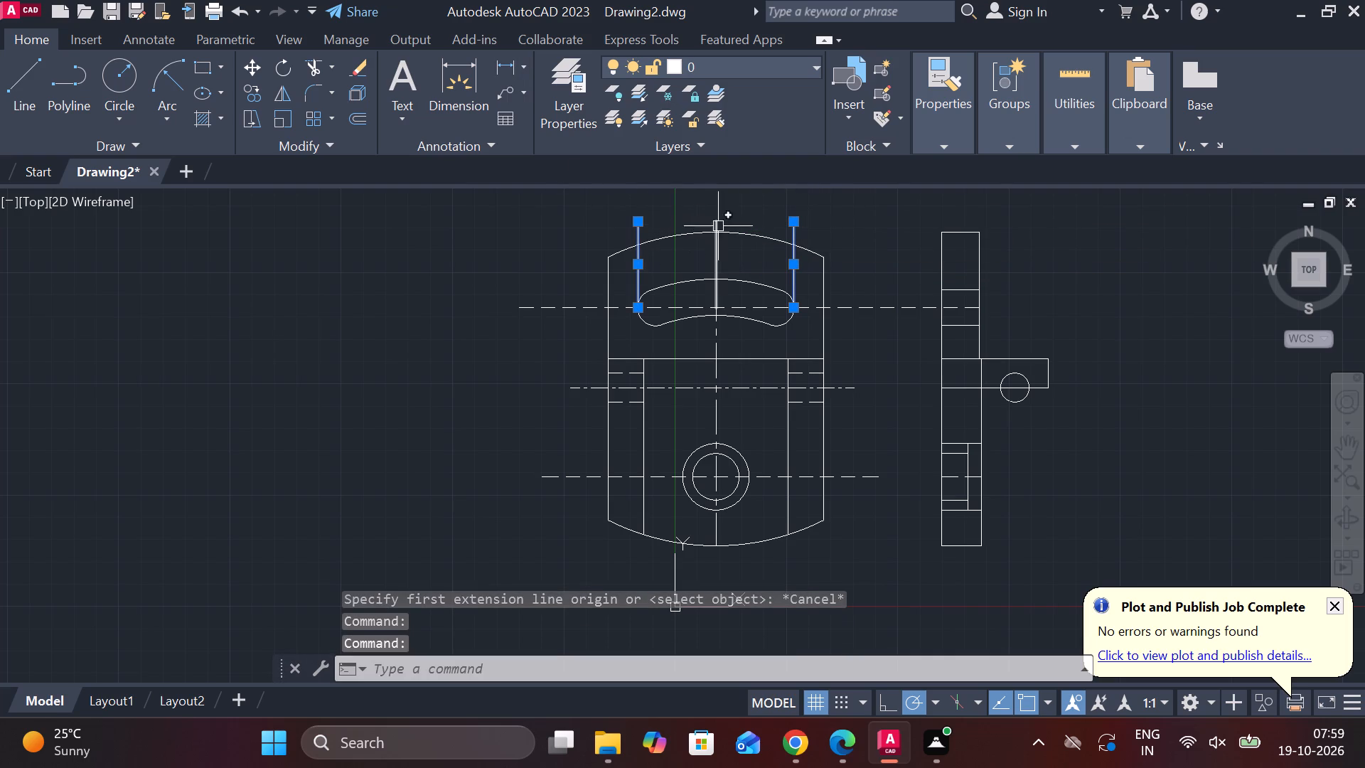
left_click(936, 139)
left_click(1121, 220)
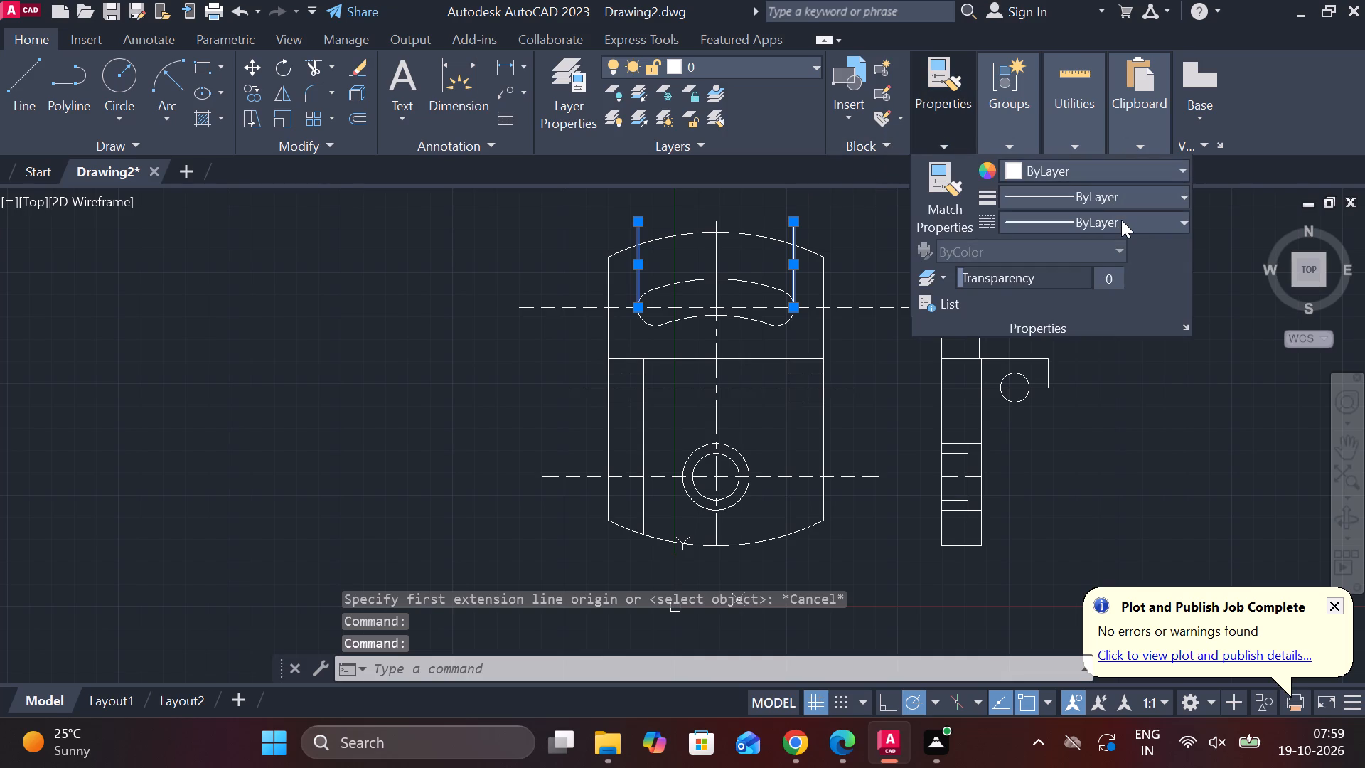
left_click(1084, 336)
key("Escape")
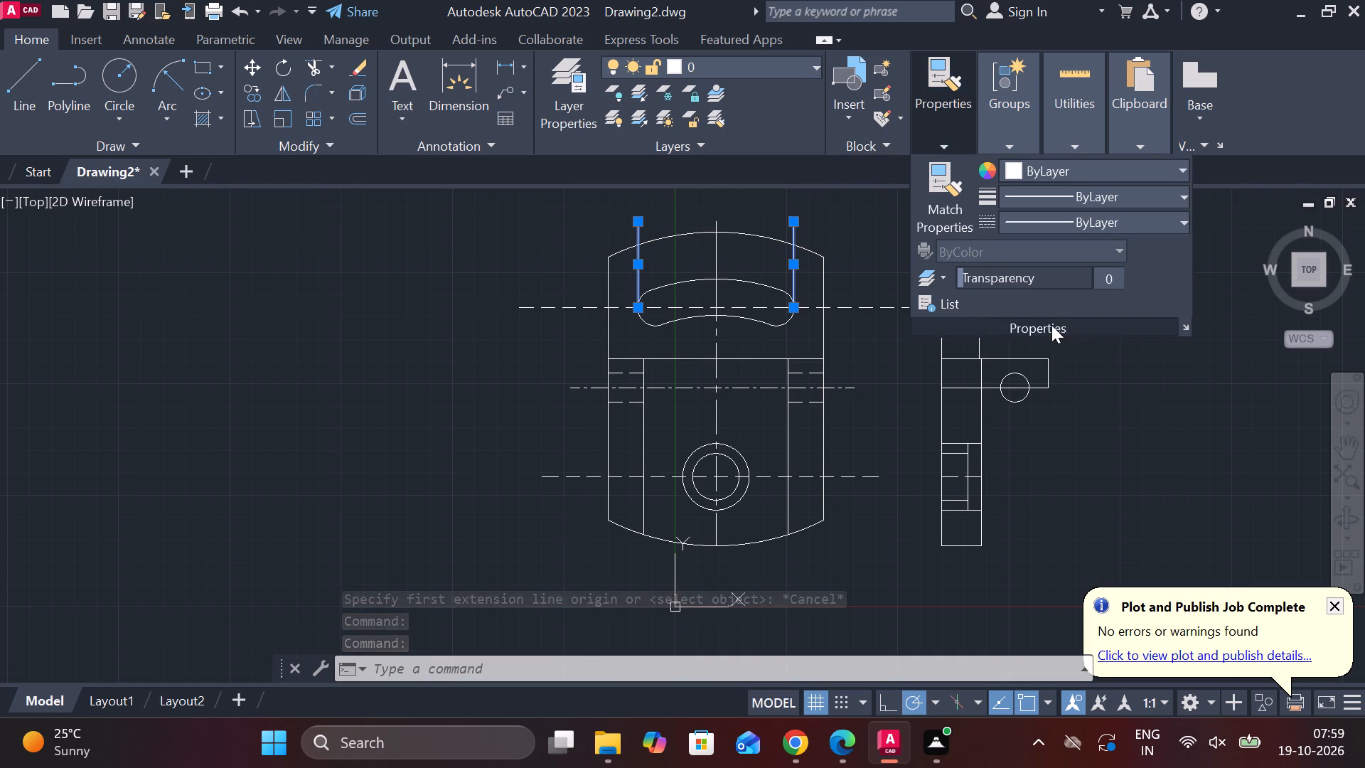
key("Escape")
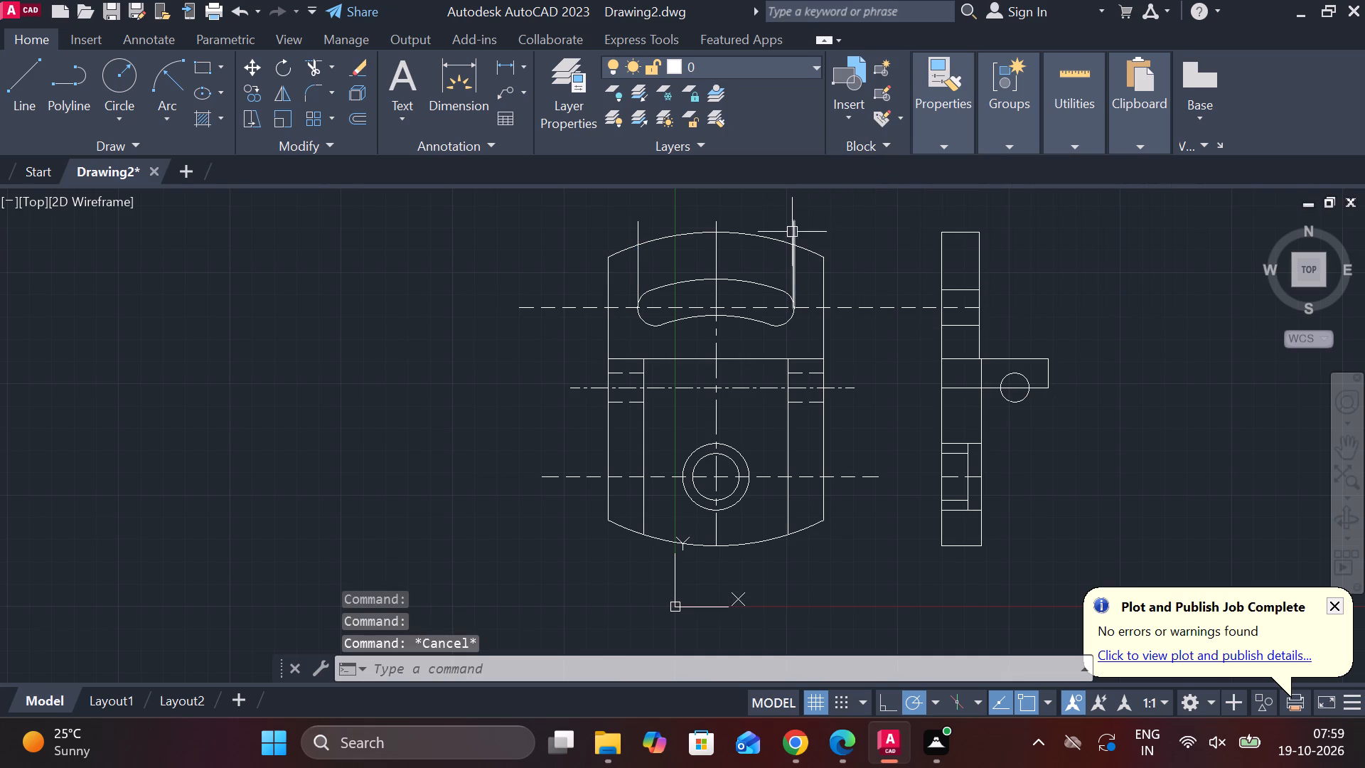
Set the linetype of the two vertical lines above the slot's ends to DASHED.
left_click(792, 233)
left_click(633, 231)
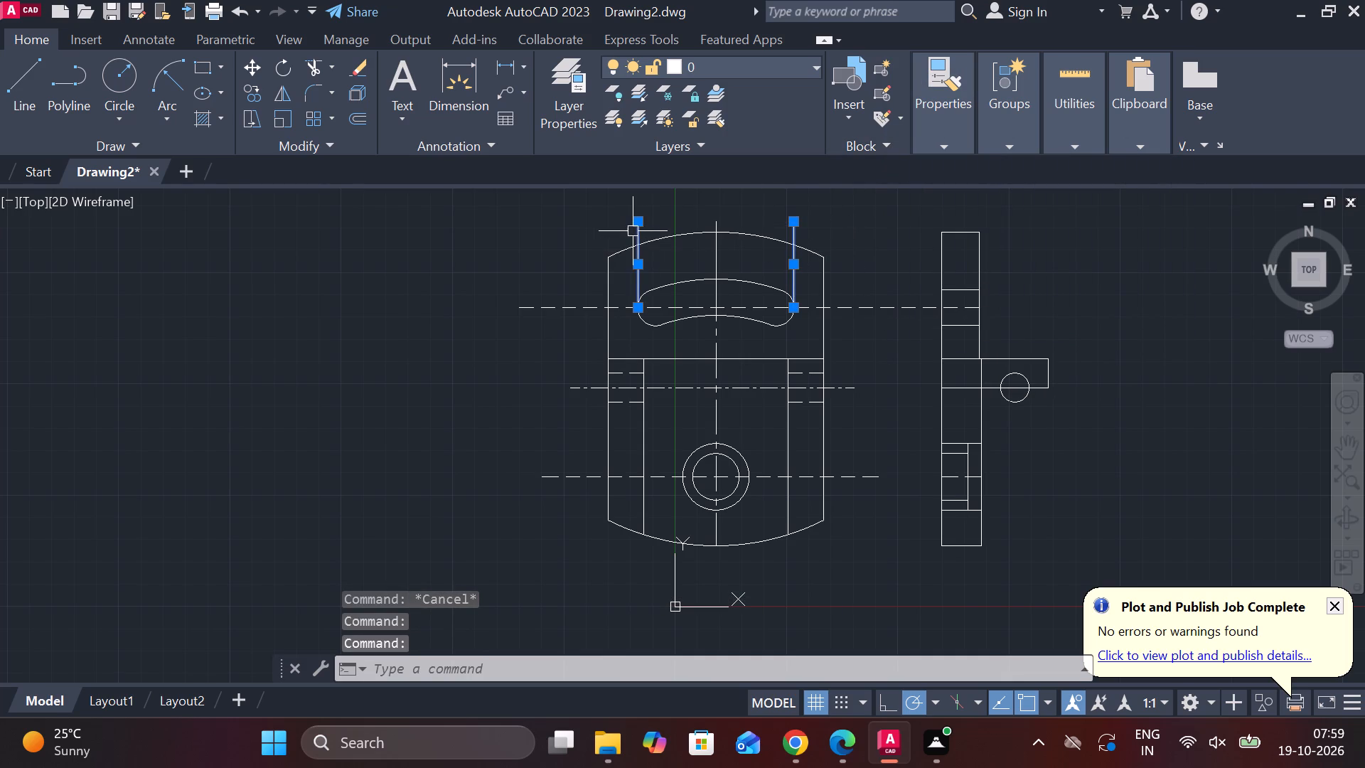
left_click(938, 152)
left_click(1097, 222)
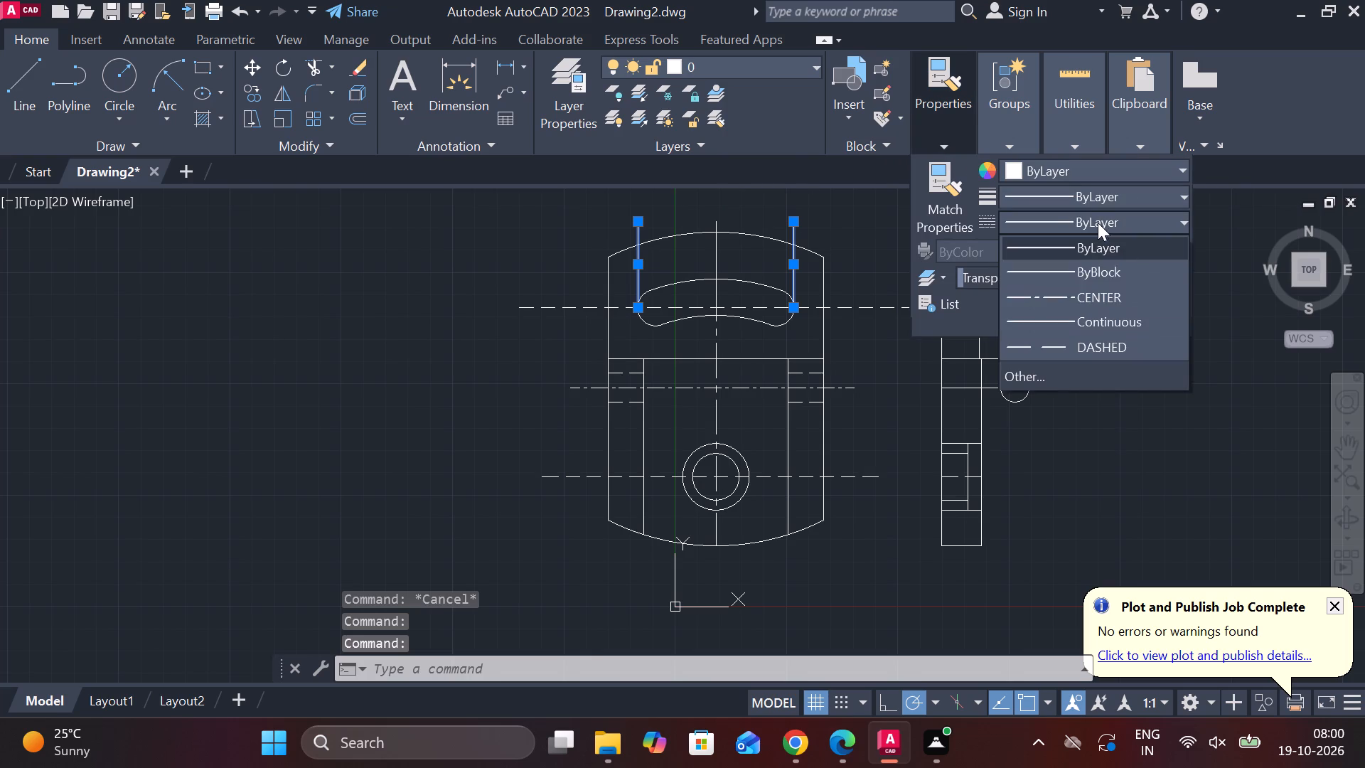
left_click(1041, 341)
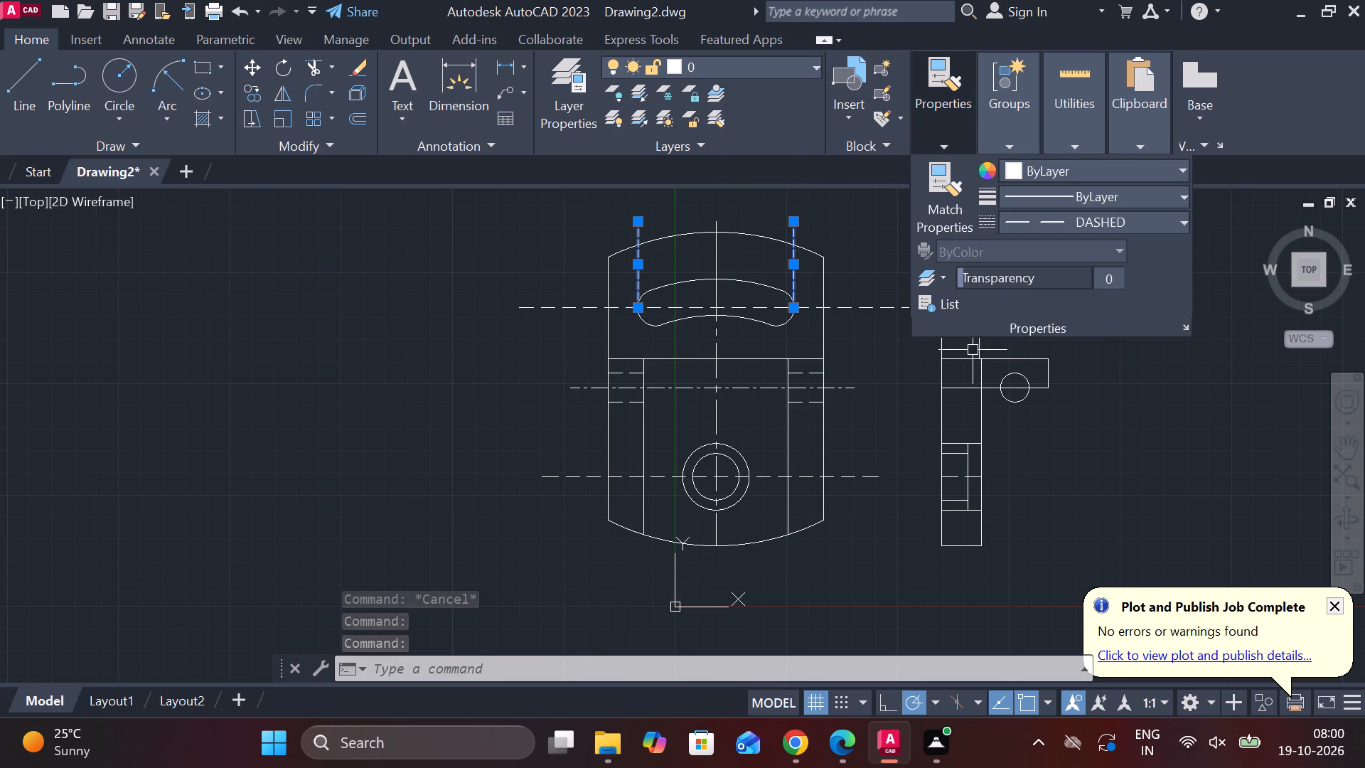
key("Escape")
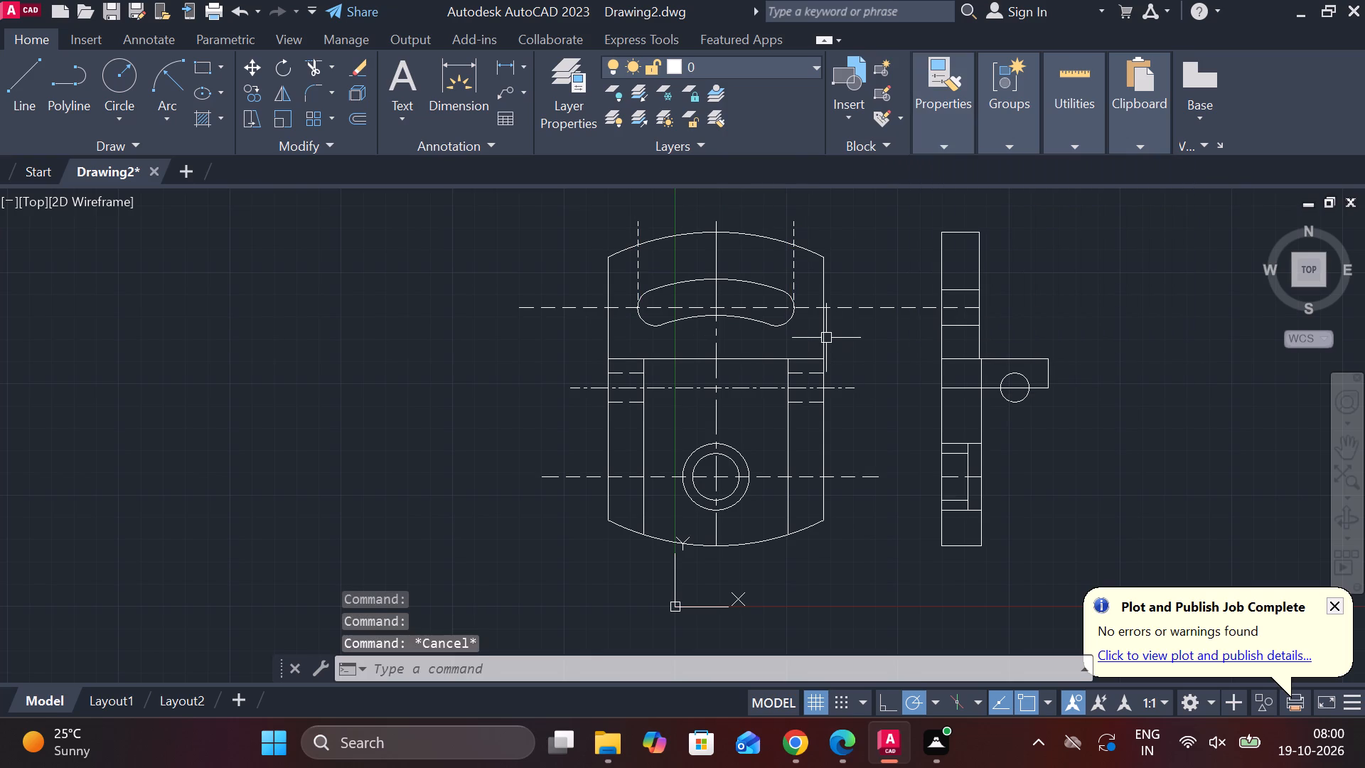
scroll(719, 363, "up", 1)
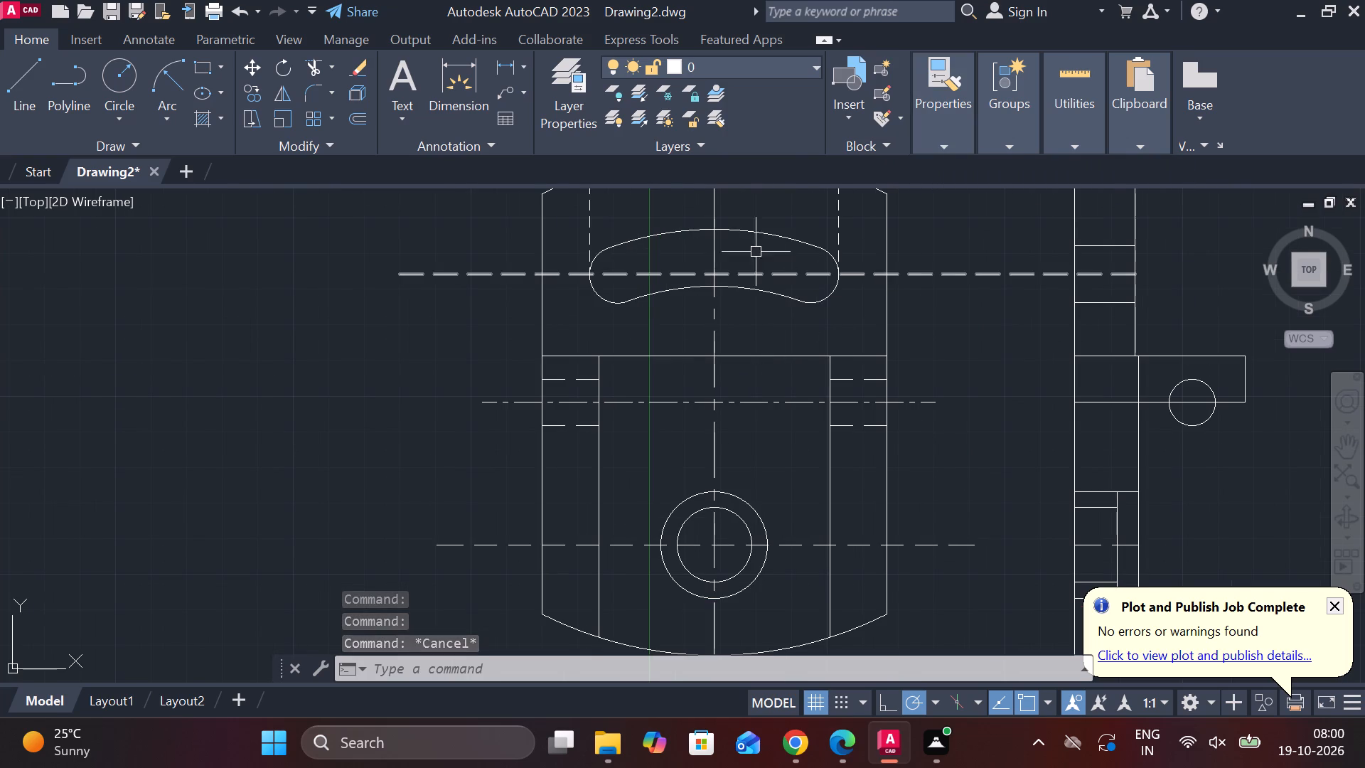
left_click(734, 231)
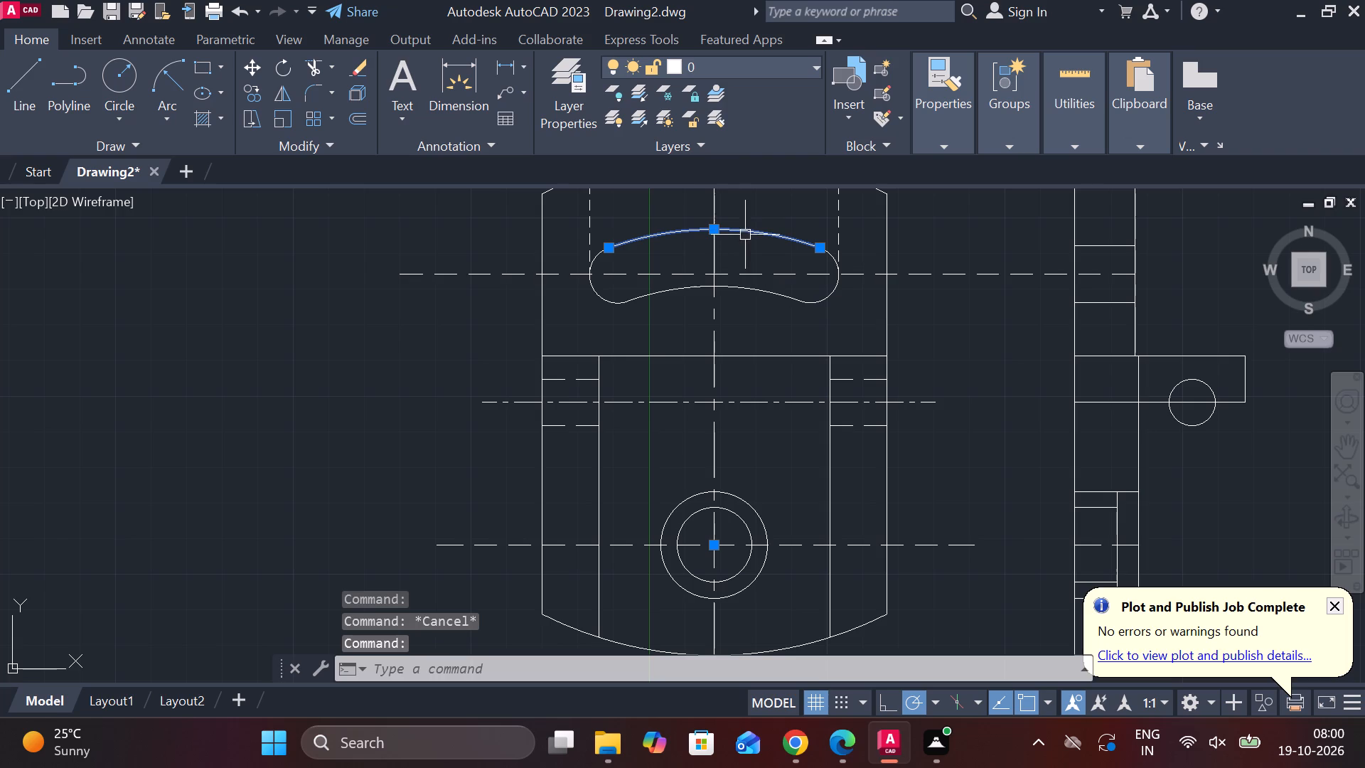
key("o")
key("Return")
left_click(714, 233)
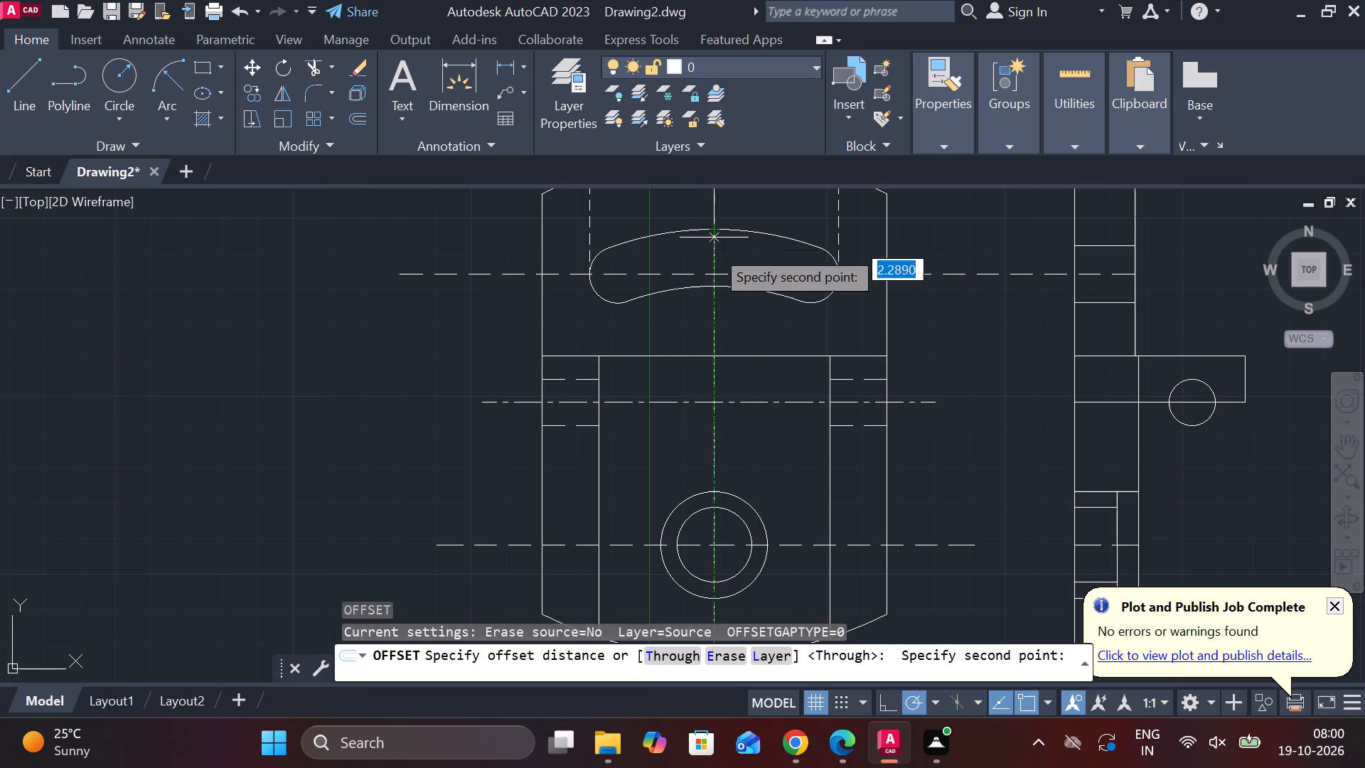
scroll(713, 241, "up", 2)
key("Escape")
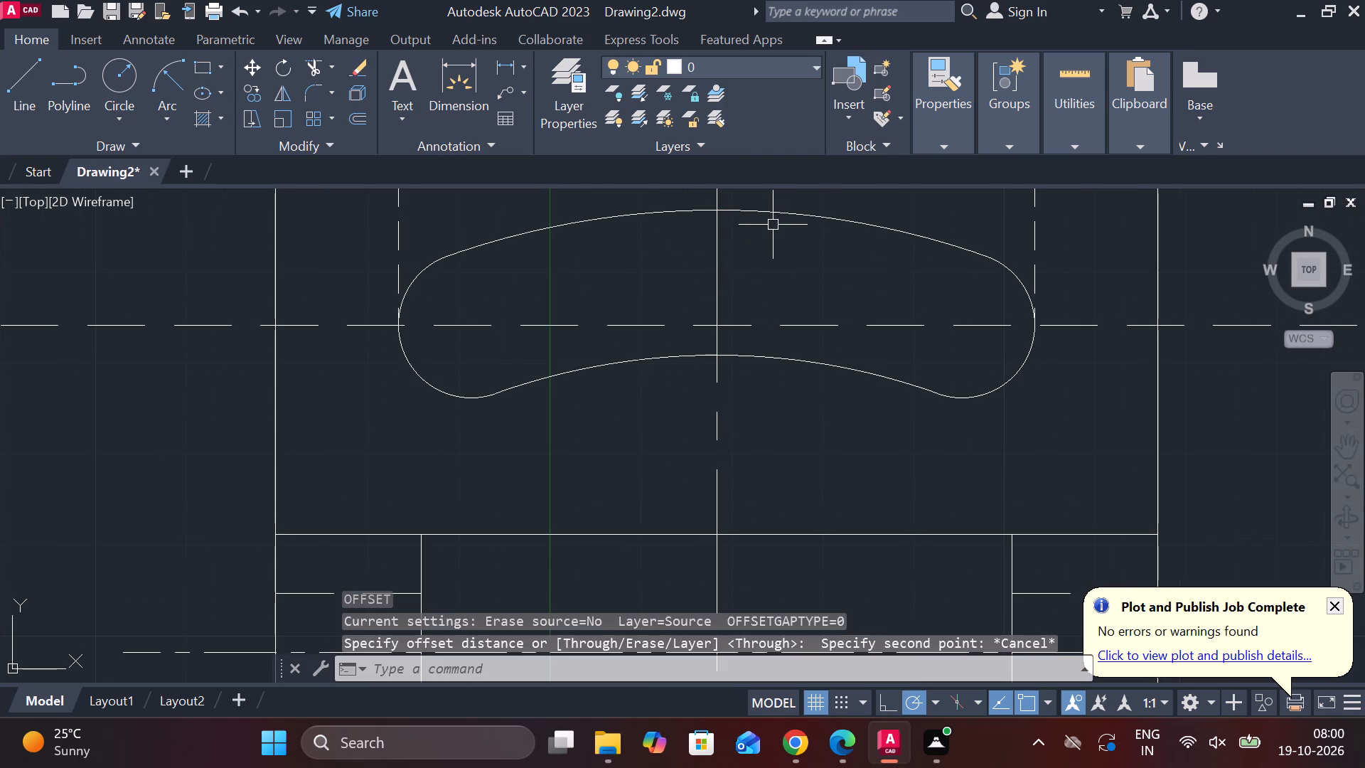
Offset the slot's lower arc upward by 8 to create a centre arc inside the slot.
left_click(748, 354)
key("o")
key("Return")
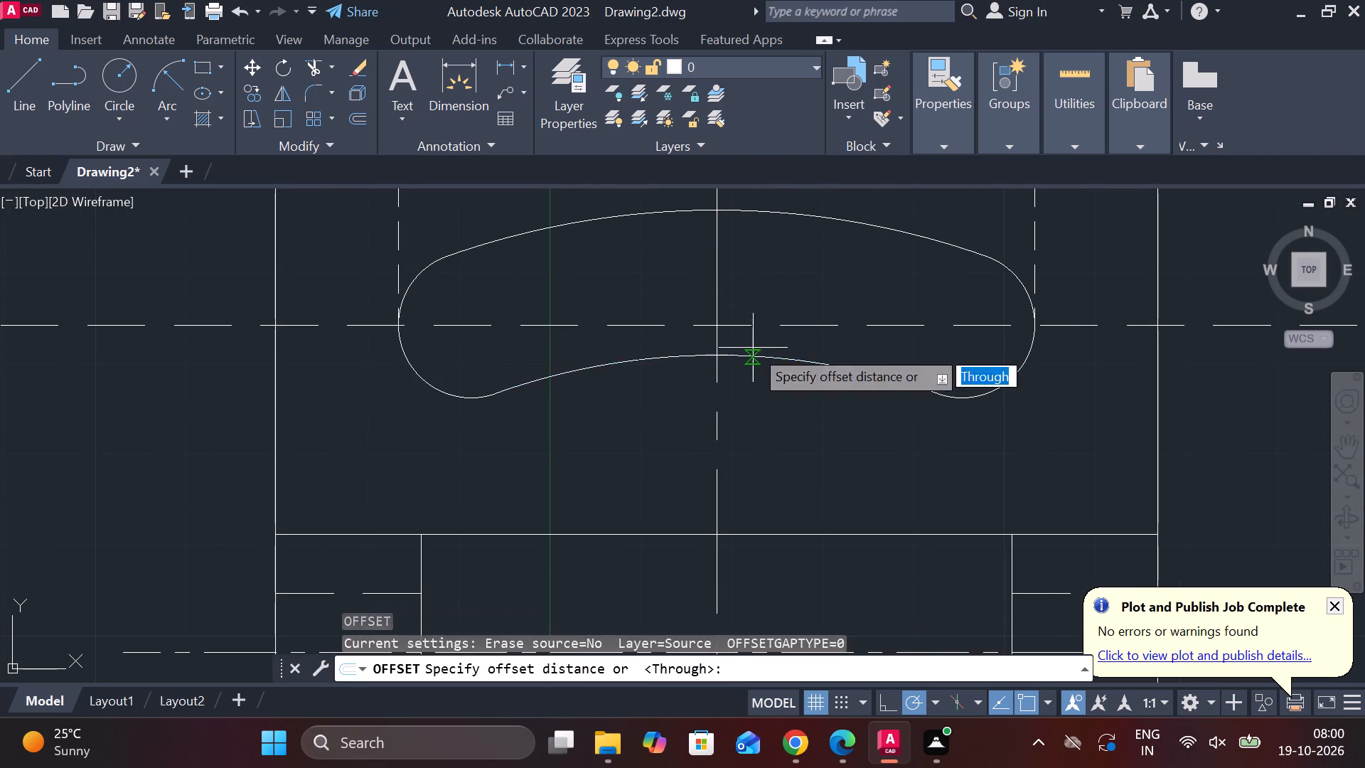
key("Return")
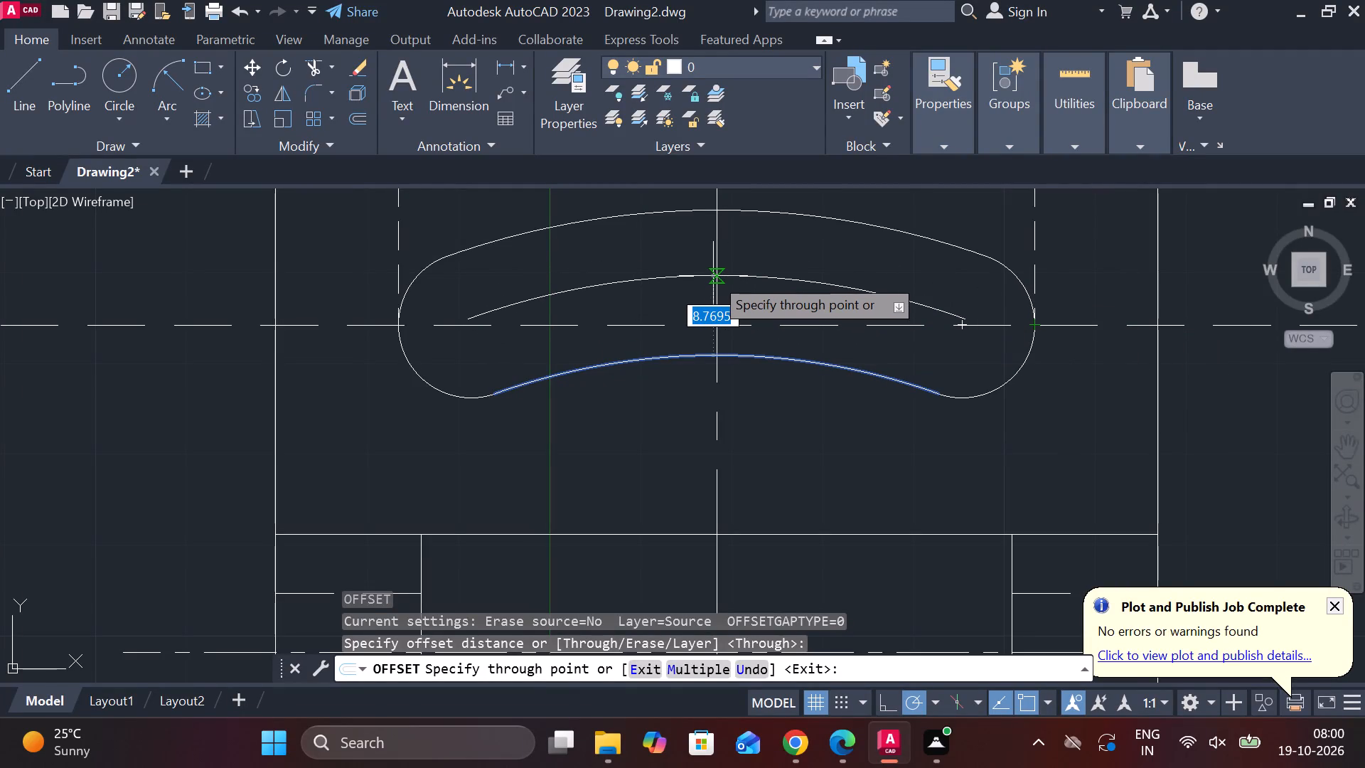
key("8")
key("Return")
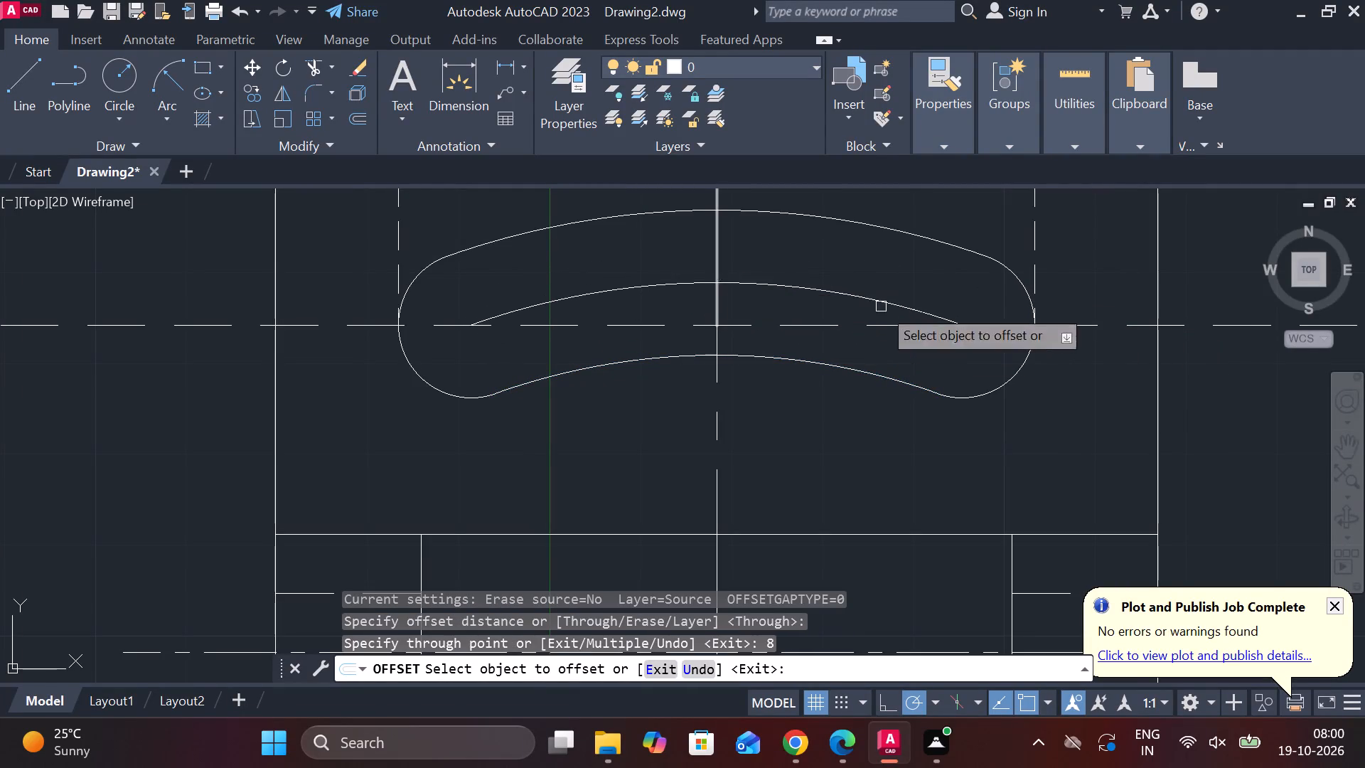
key("Escape")
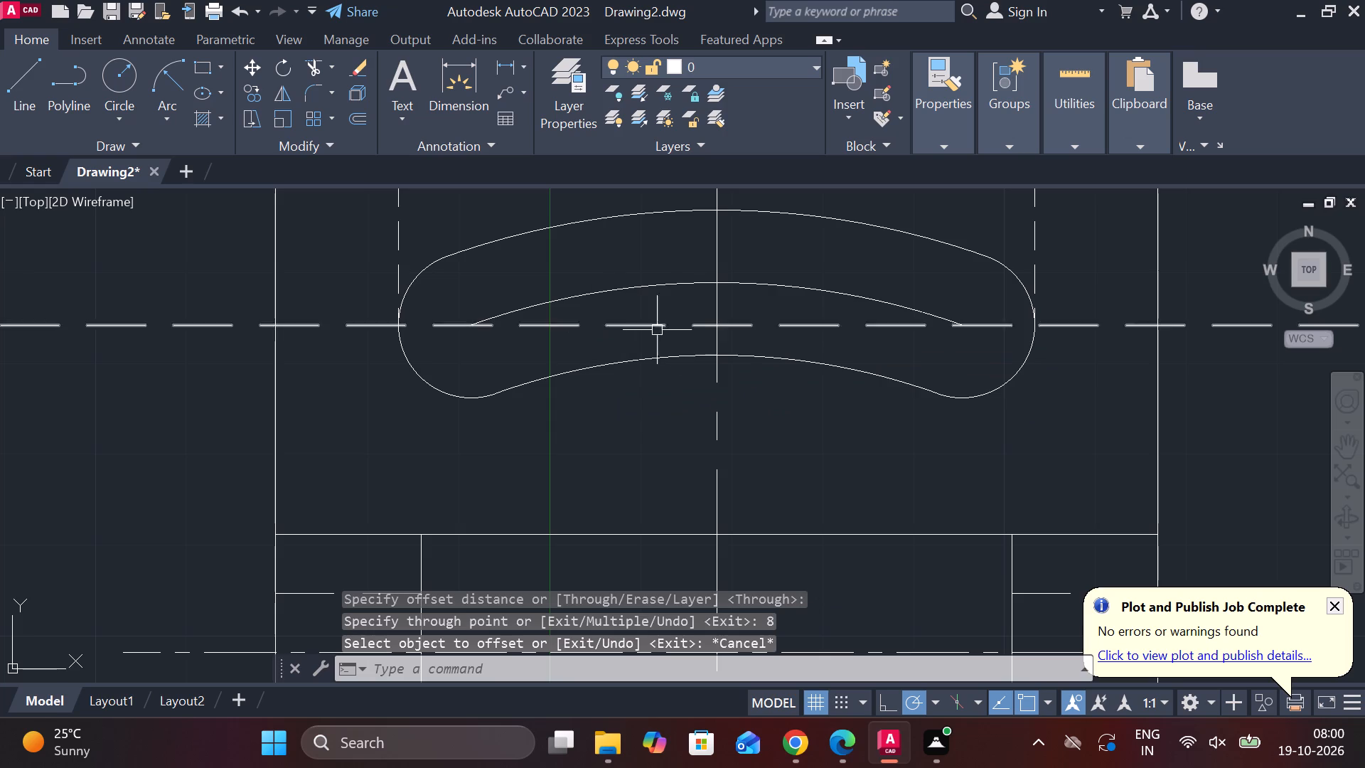
Extend both ends of the slot's centre arc through the rounded ends to the part's left and right outer edges.
type("EX")
key("space")
left_click(537, 306)
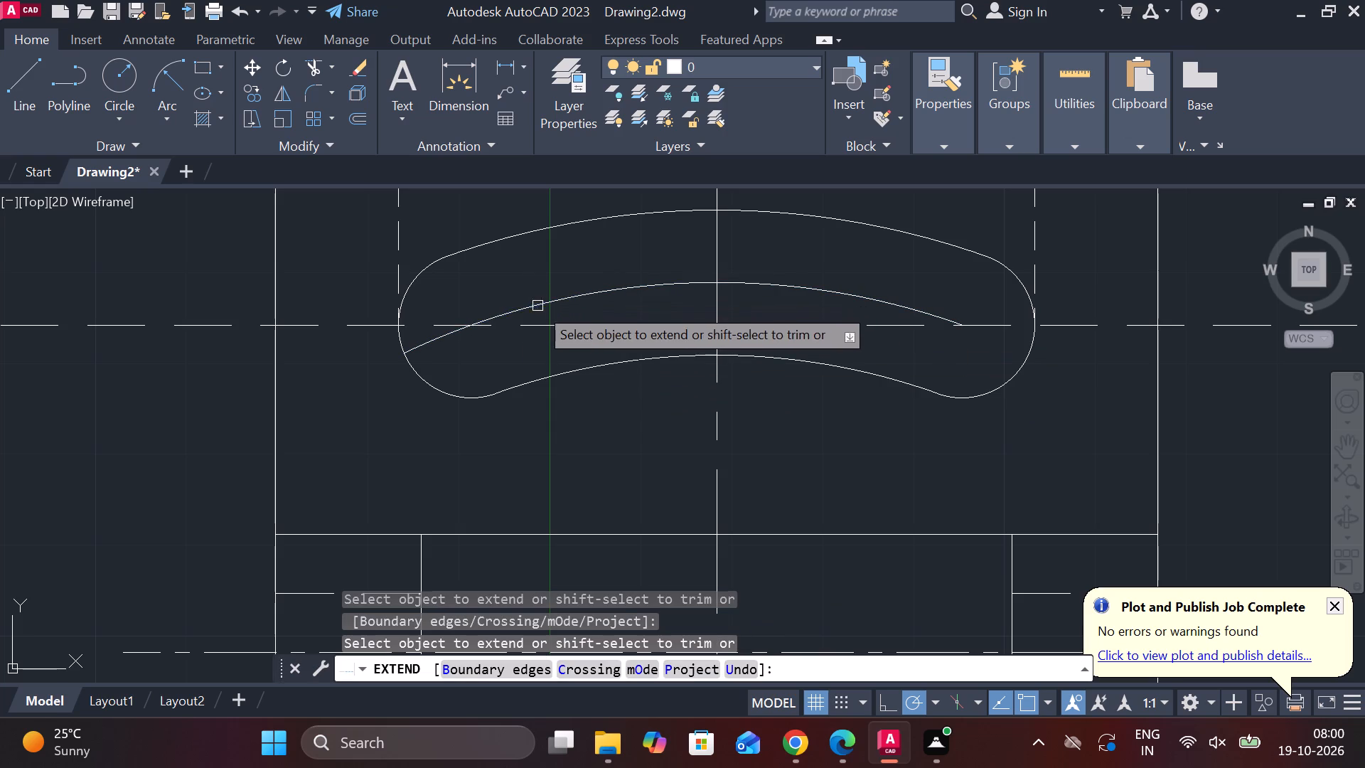
left_click(434, 339)
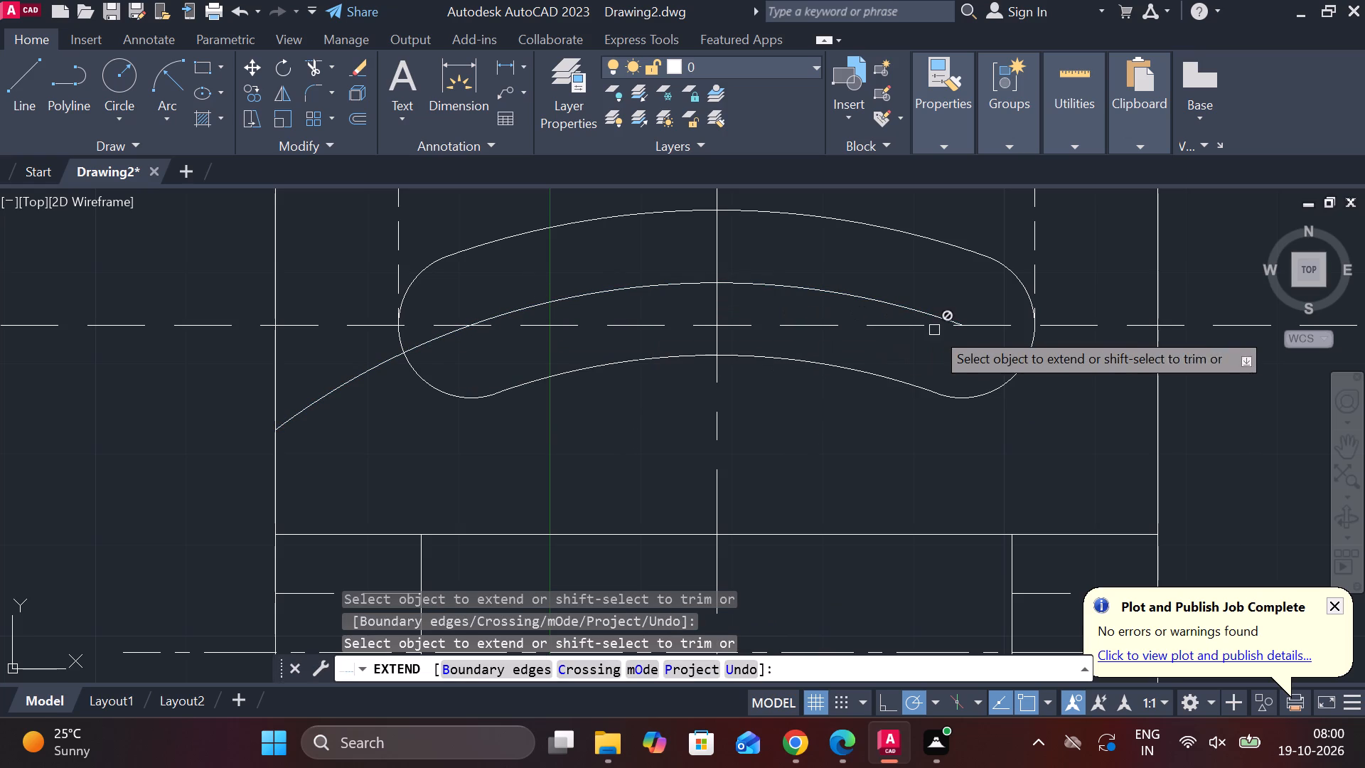
left_click(918, 314)
left_click(961, 320)
scroll(969, 305, "down", 1)
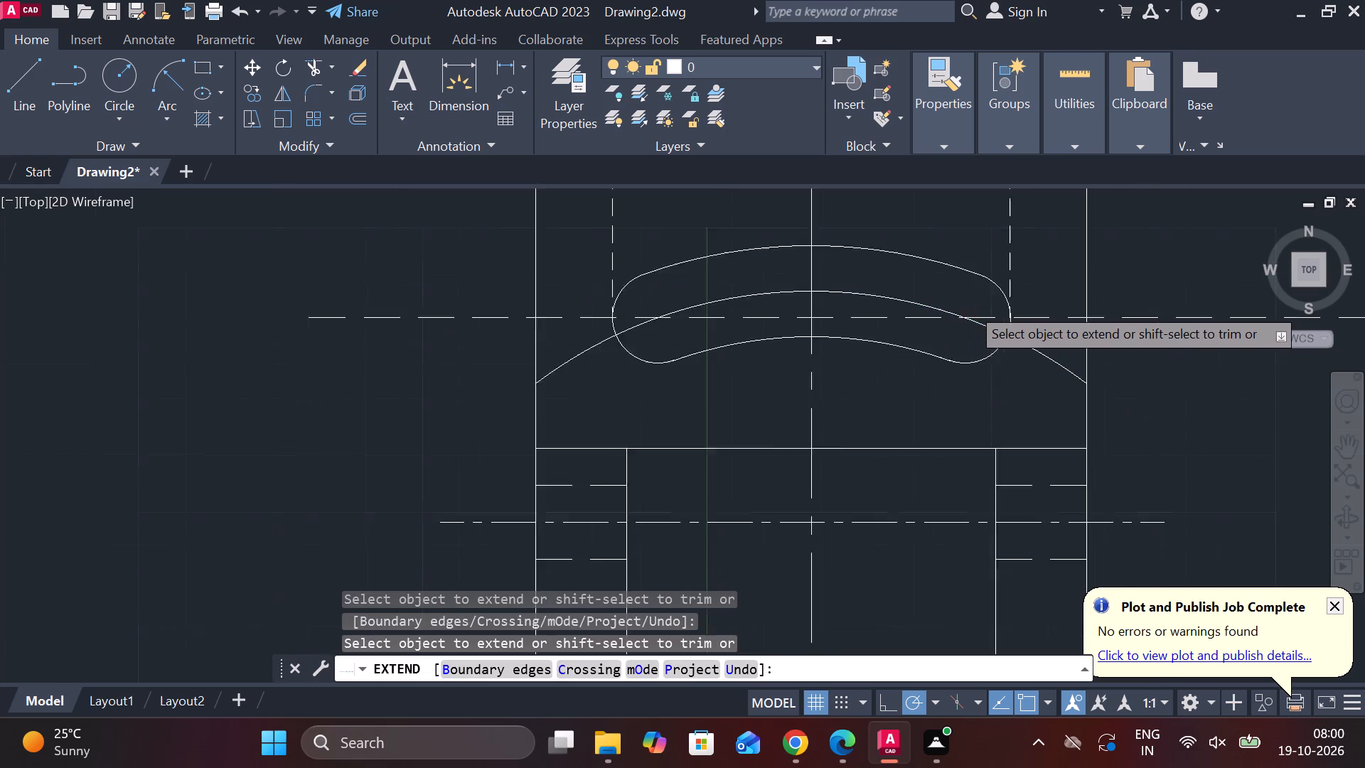
Trim both ends of the centre arc that extend beyond the slot's rounded ends.
scroll(969, 305, "down", 1)
key("Escape")
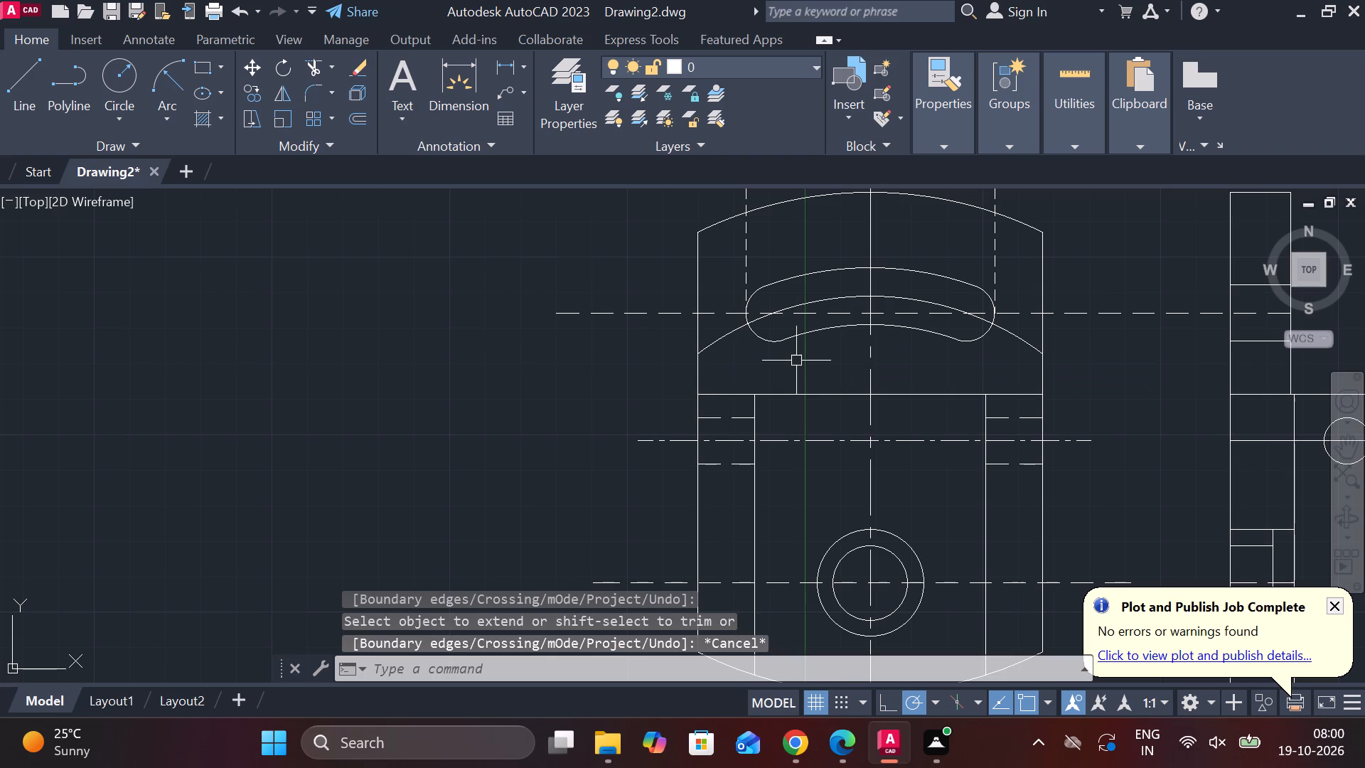
type("TR")
key("space")
left_click(717, 334)
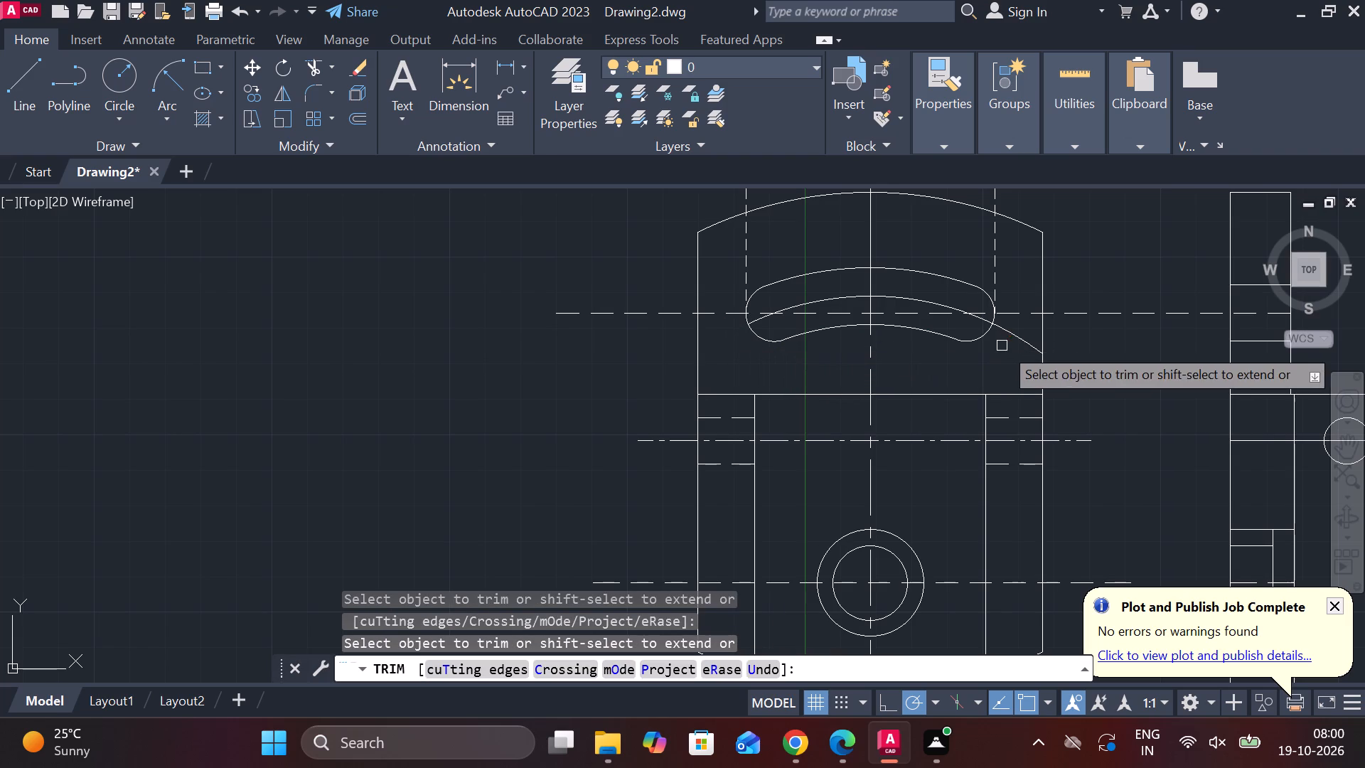
left_click(1021, 343)
key("Escape")
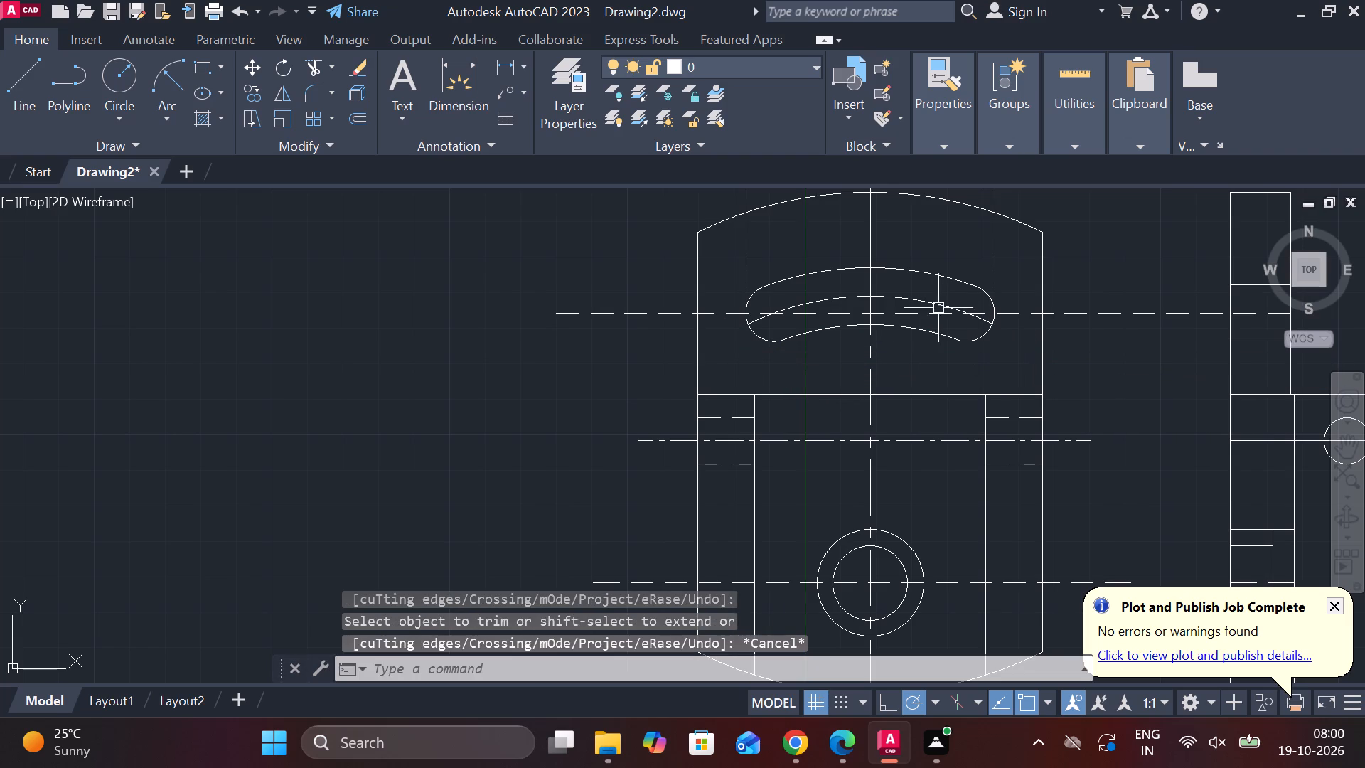
Set the linetype of the slot's centre arc to DASHED.
left_click(924, 300)
left_click(951, 159)
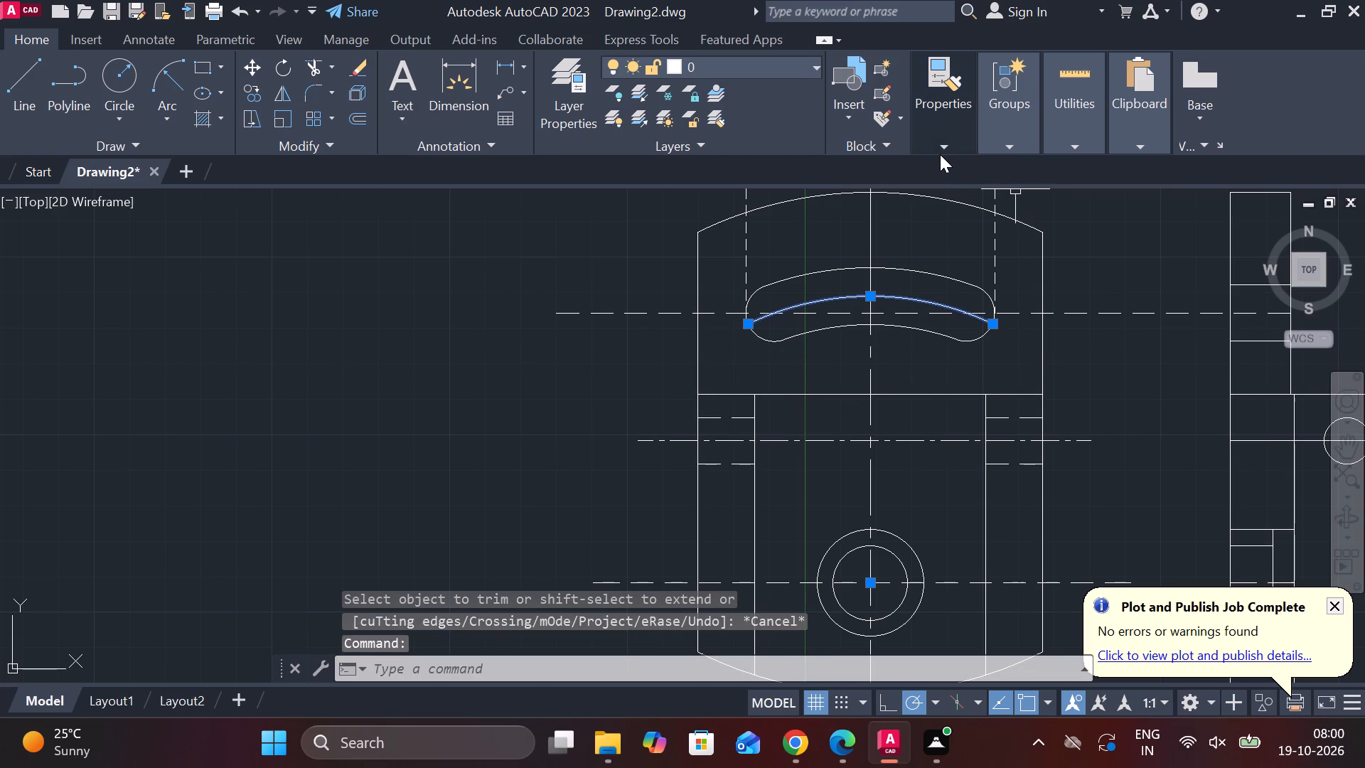
left_click(940, 154)
left_click(1113, 230)
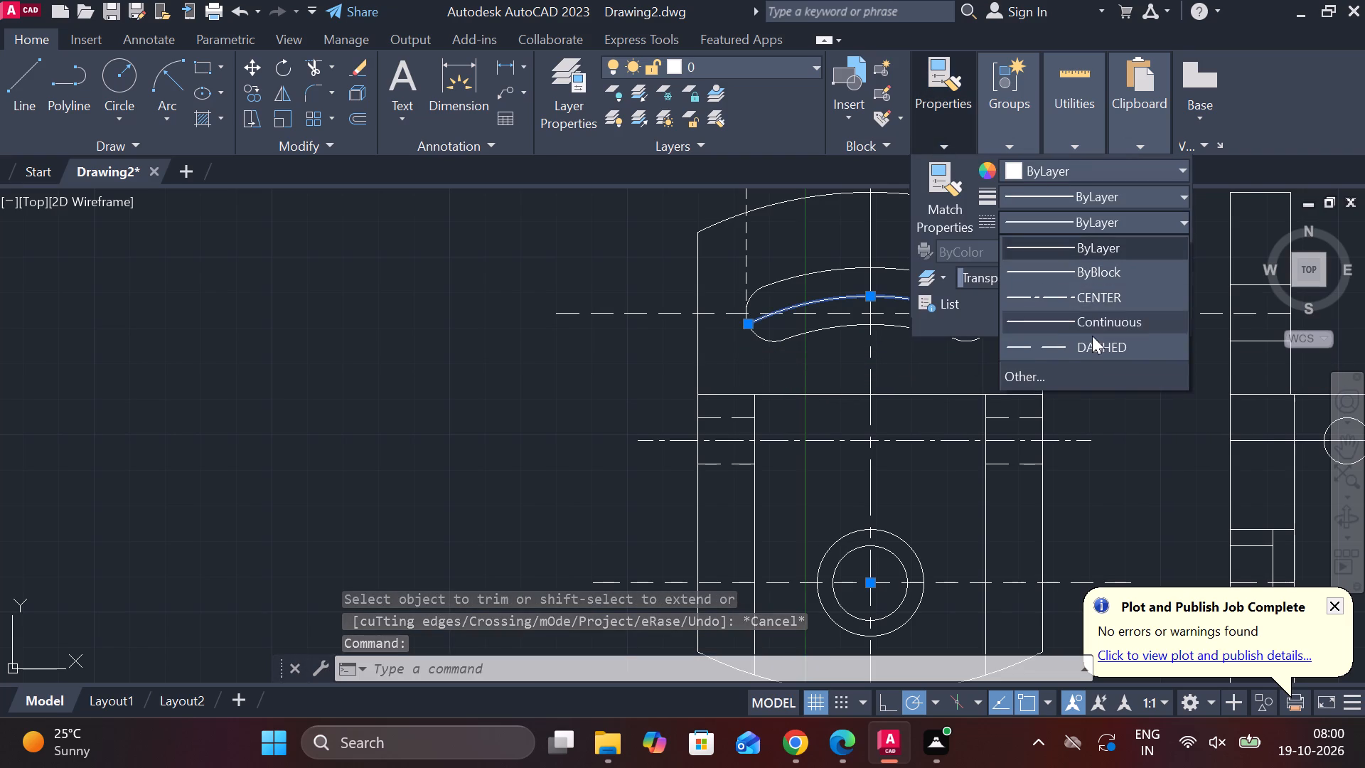
left_click(1084, 341)
key("Escape")
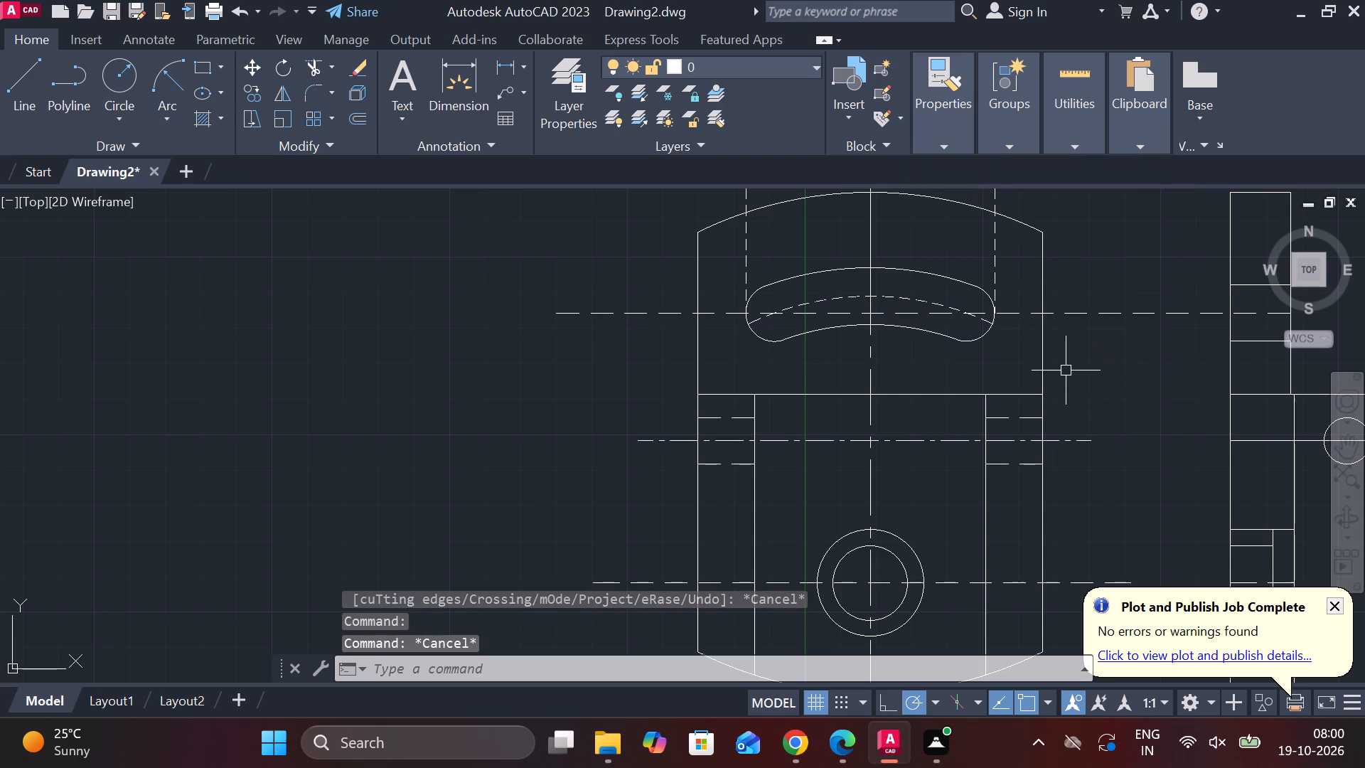
Add a vertical linear dimension of the front view's overall height, from top arc to bottom arc, placed left of the part.
scroll(1003, 321, "up", 2)
scroll(948, 288, "up", 2)
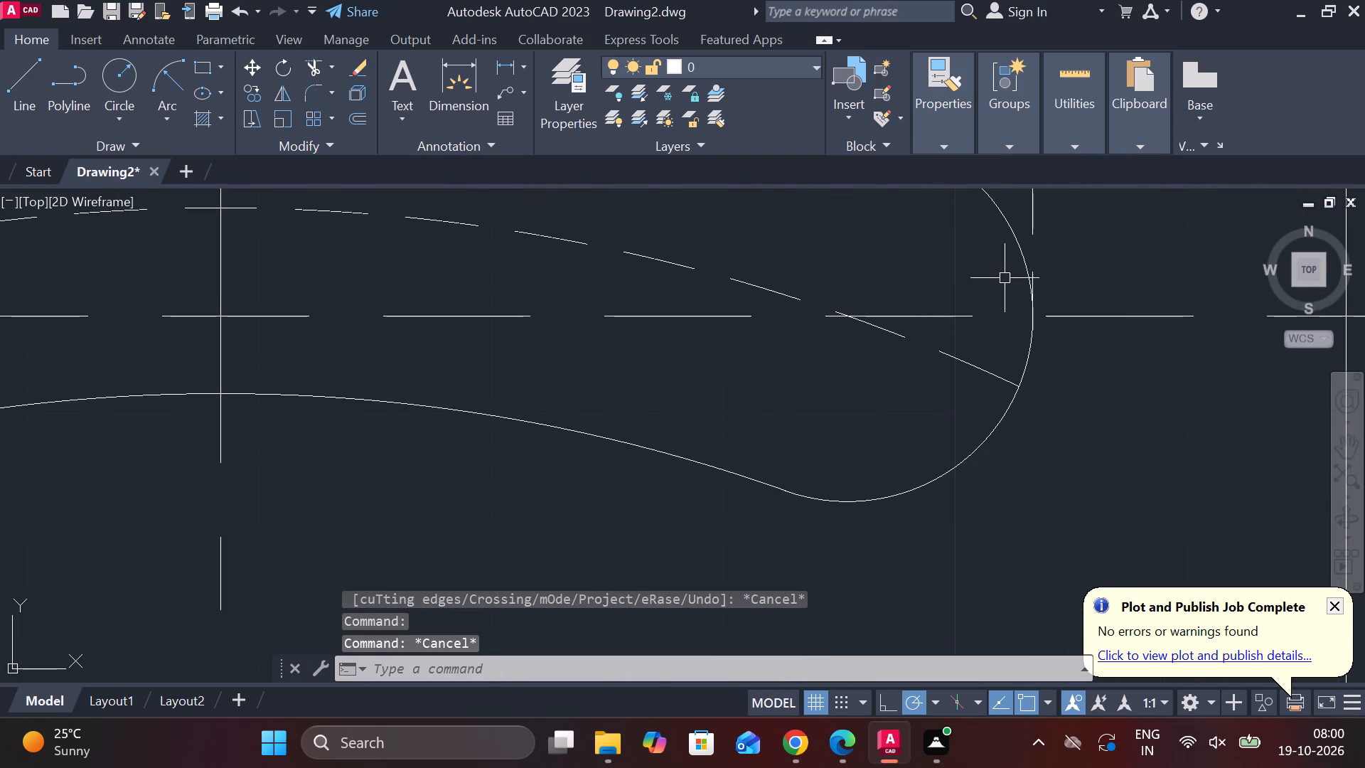
scroll(1012, 275, "down", 4)
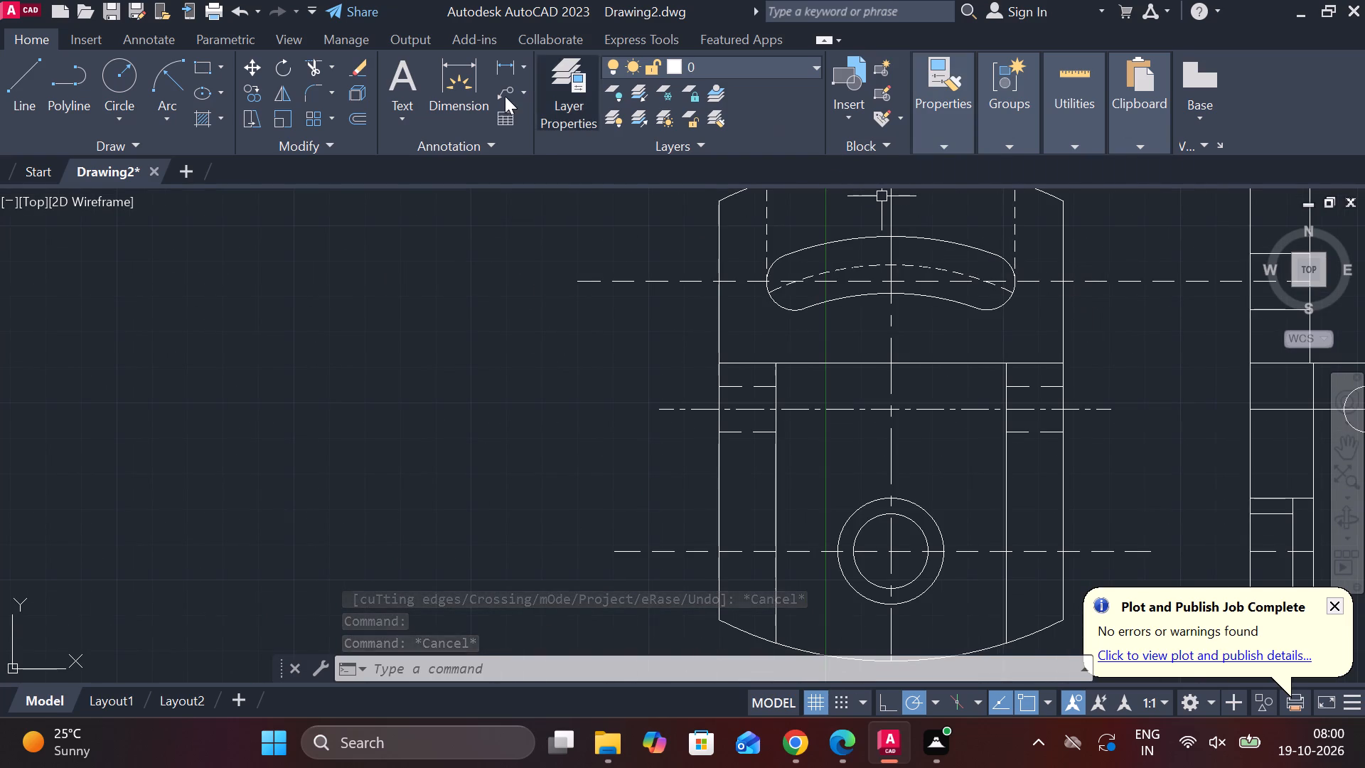
left_click(502, 77)
scroll(748, 285, "down", 1)
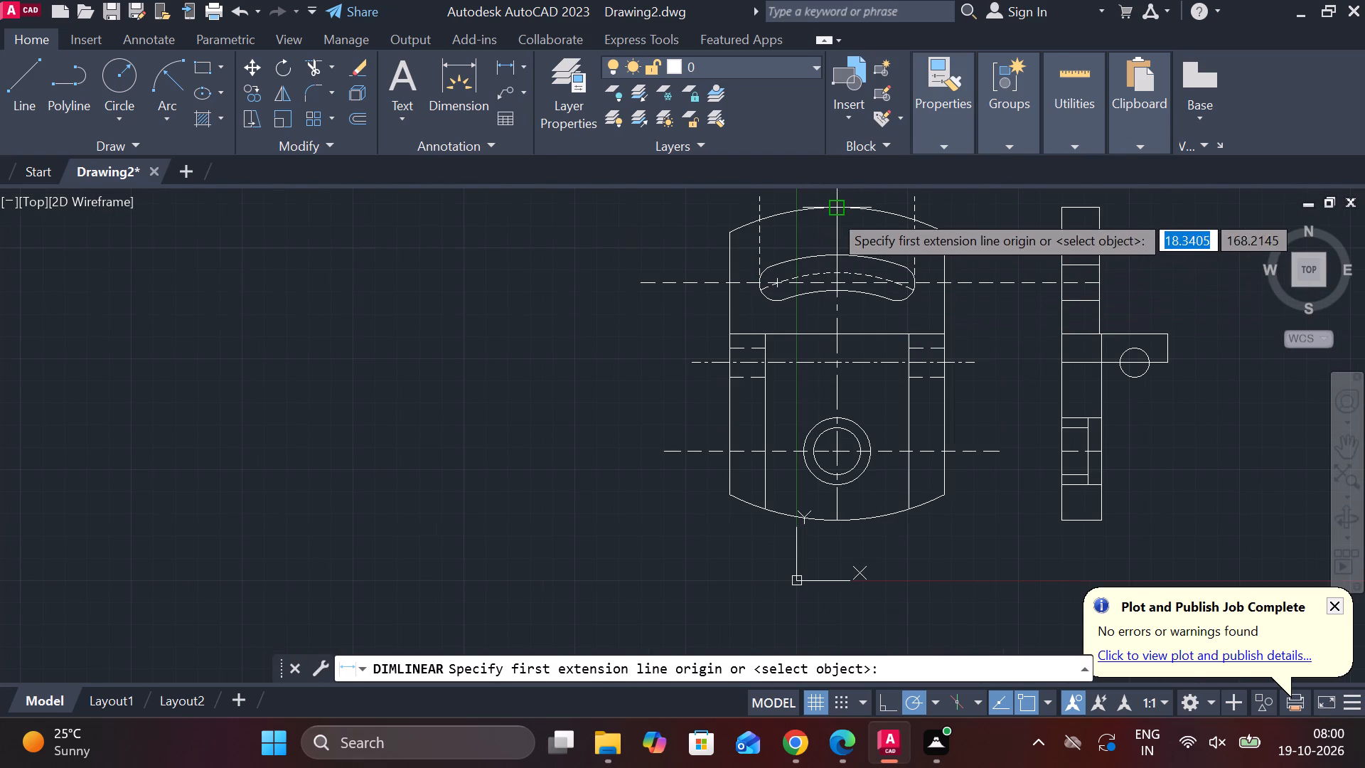
left_click(832, 212)
left_click(842, 511)
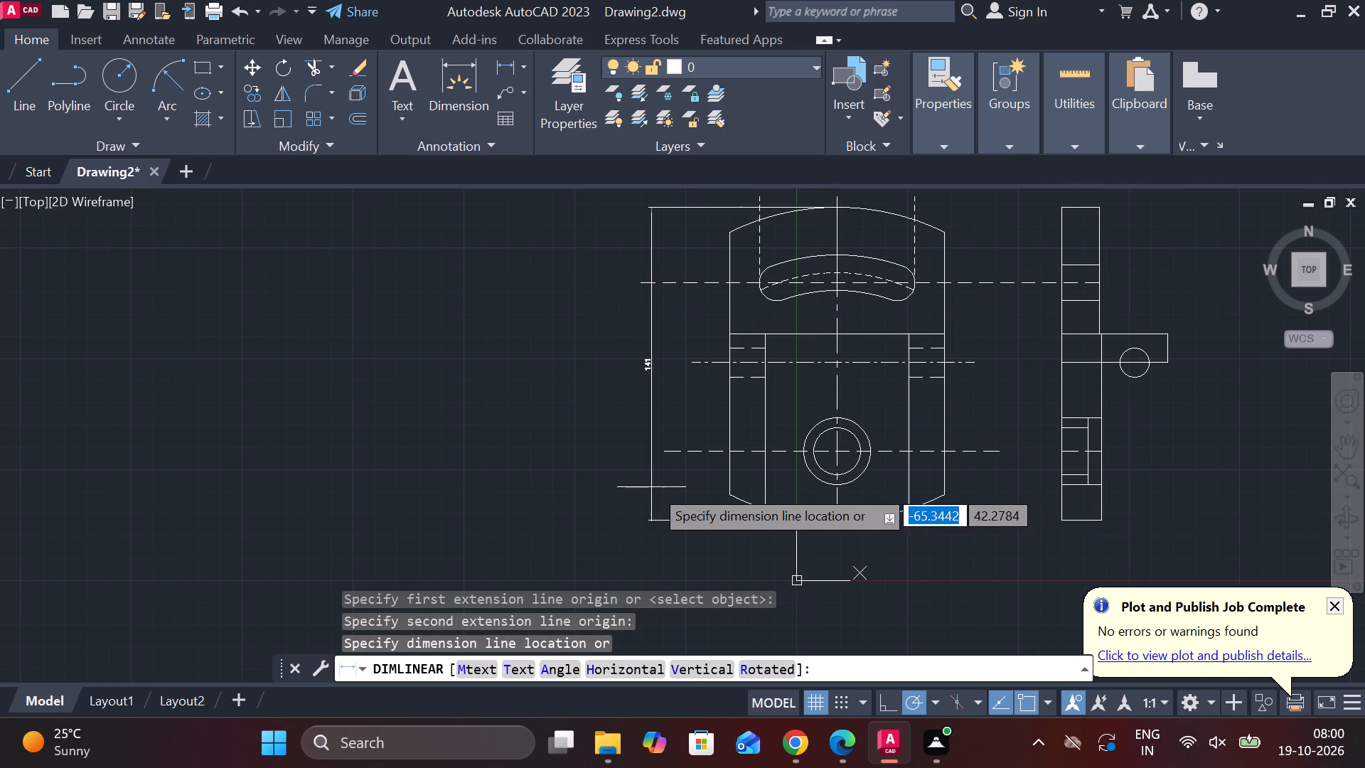
left_click(692, 492)
key("Escape")
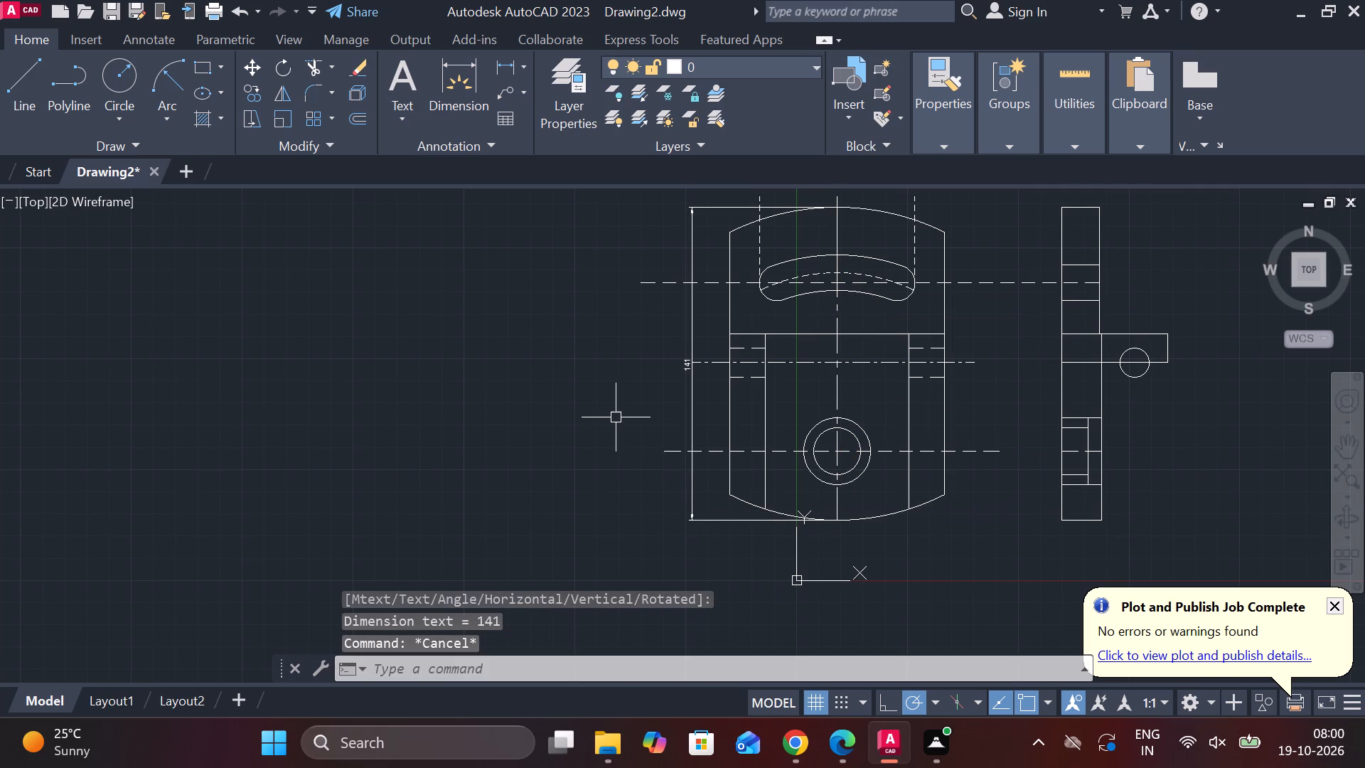
Trim the slot's dashed centre line beyond the left outer edge and the circles' horizontal centre line beyond both outer edges.
type("TR")
key("space")
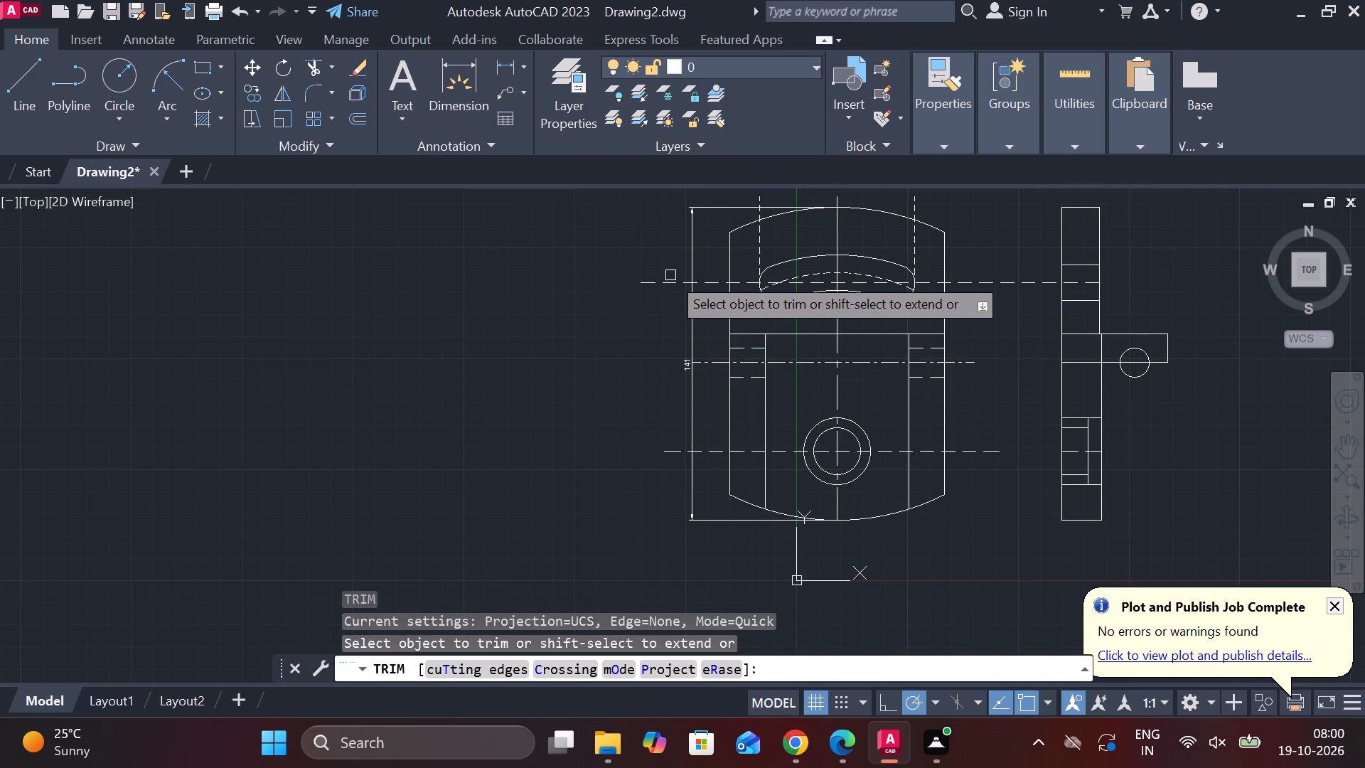
left_click(654, 285)
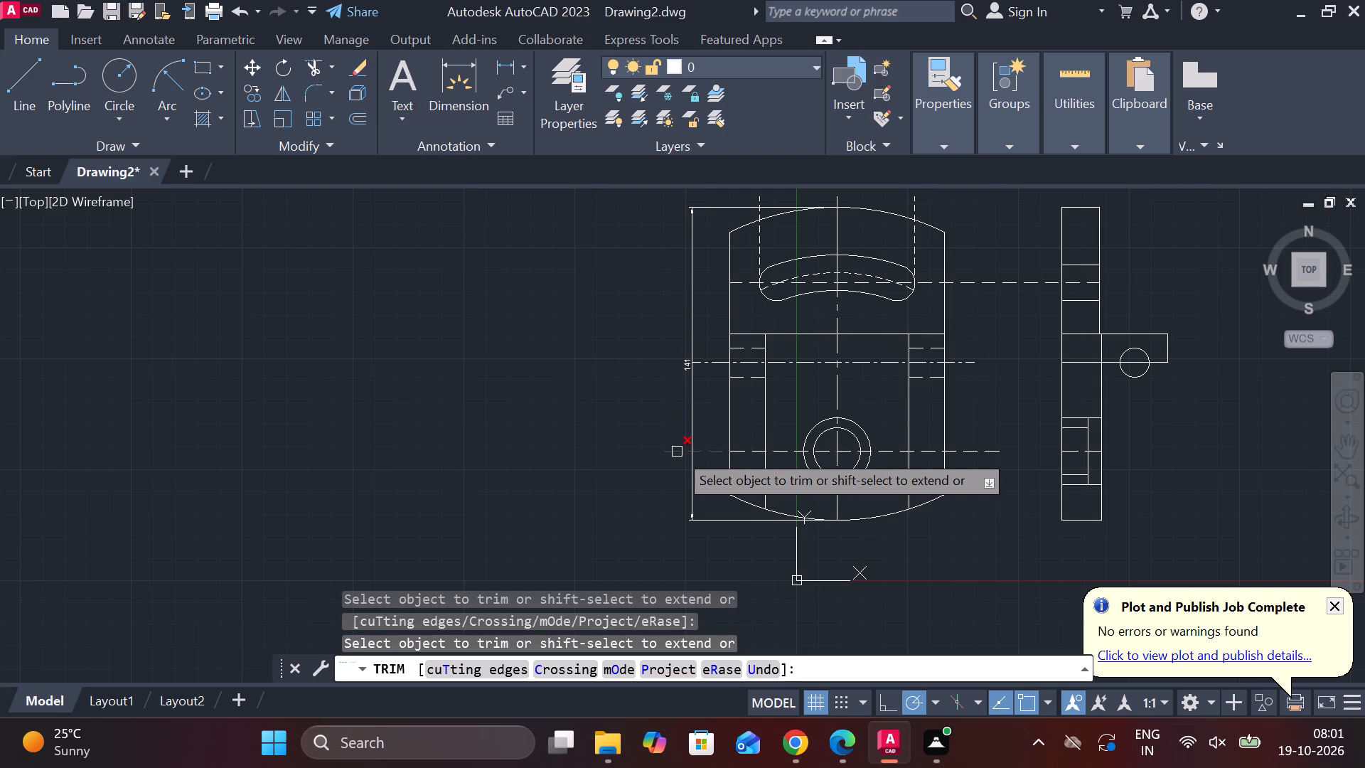
left_click(677, 452)
left_click(990, 448)
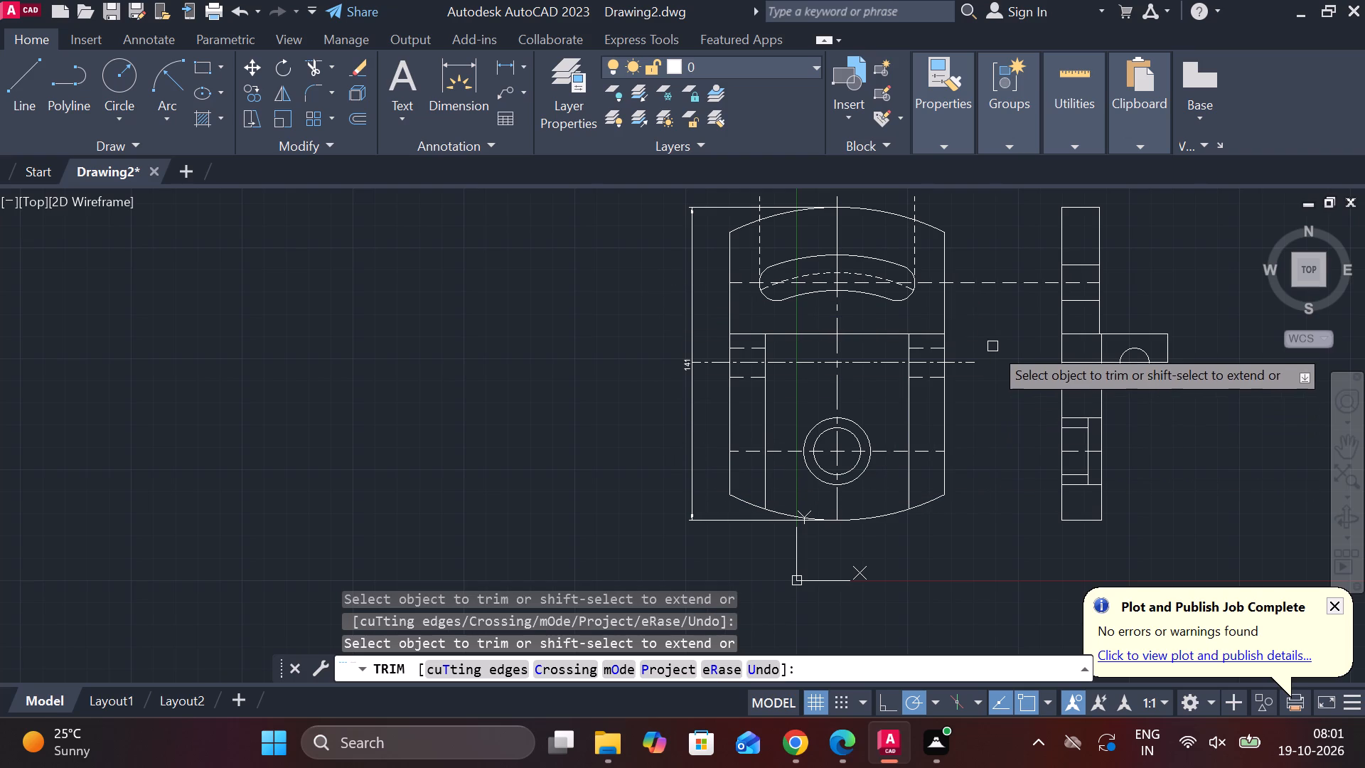
key("Escape")
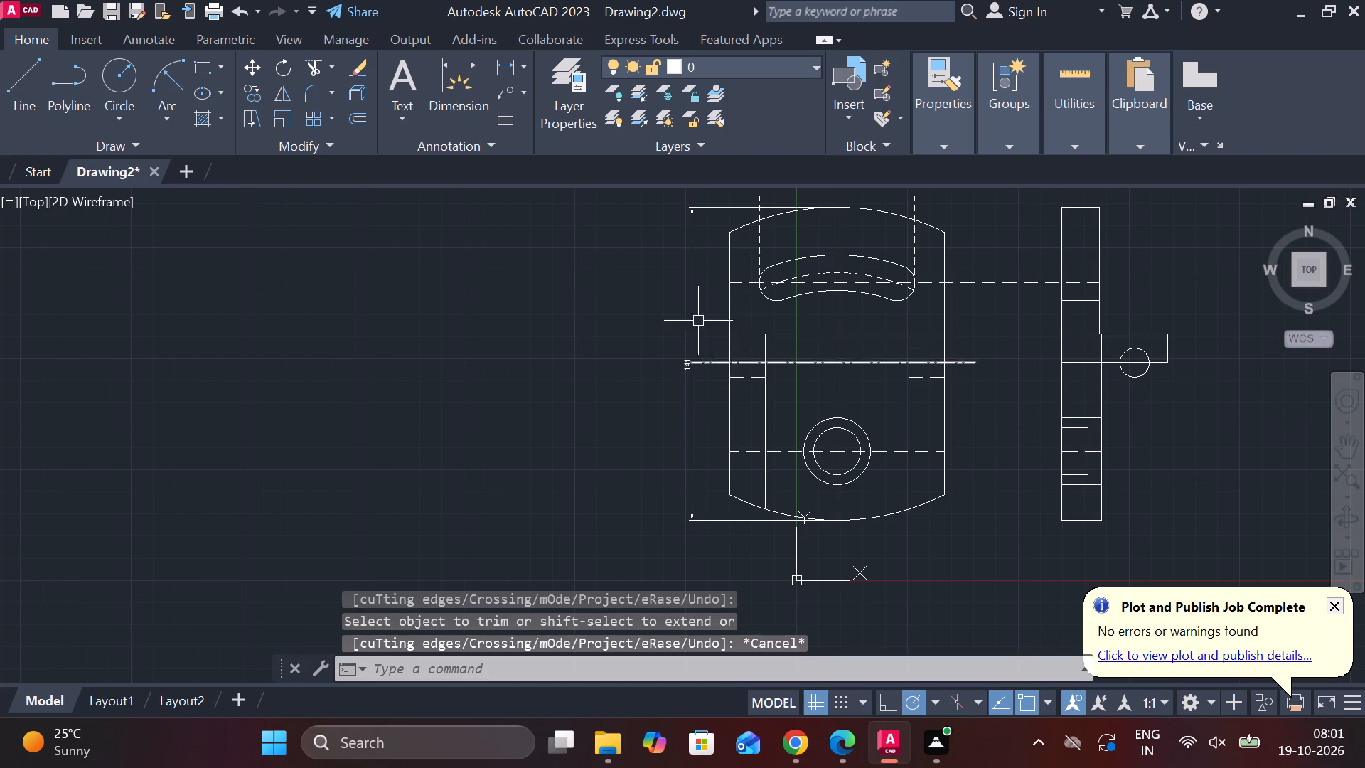
Modify the ISO-25 dimension style to an arrow size of 4.
type("D")
key("space")
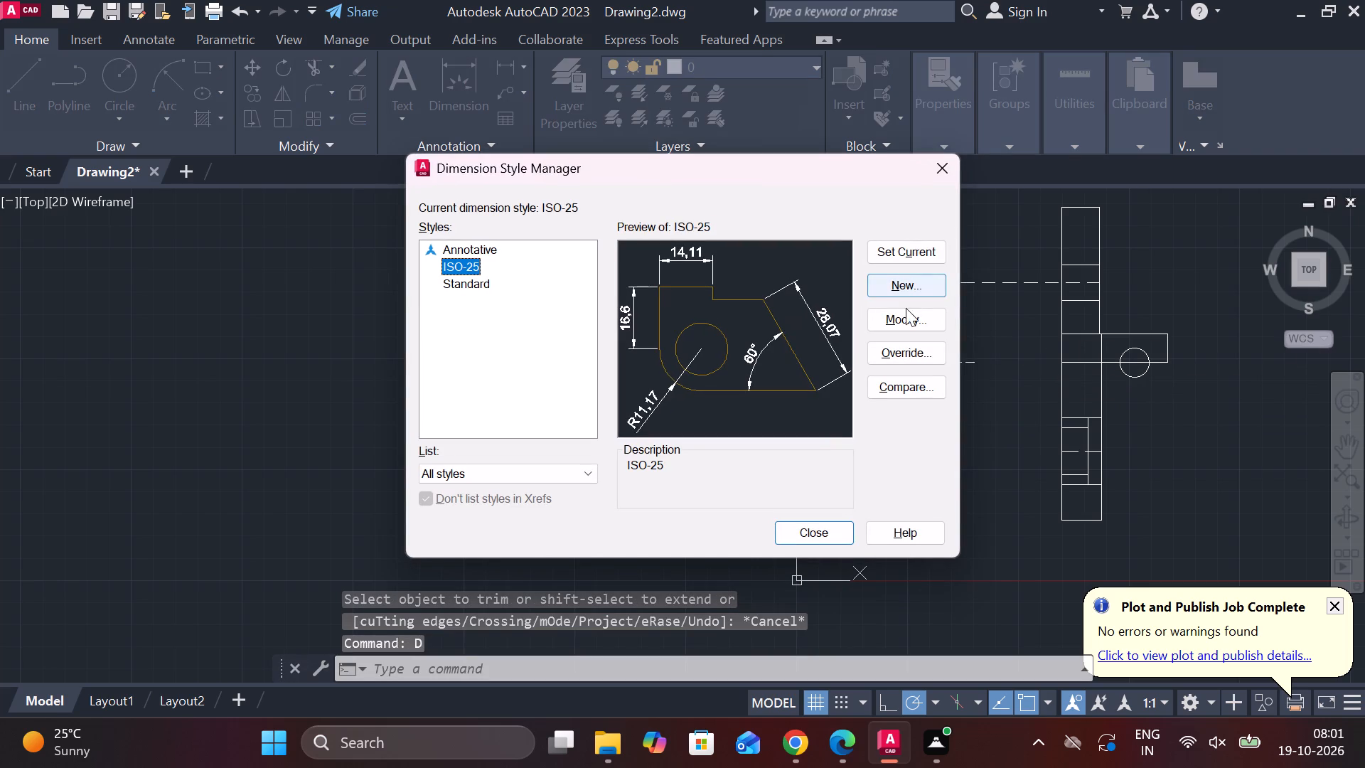
left_click(904, 310)
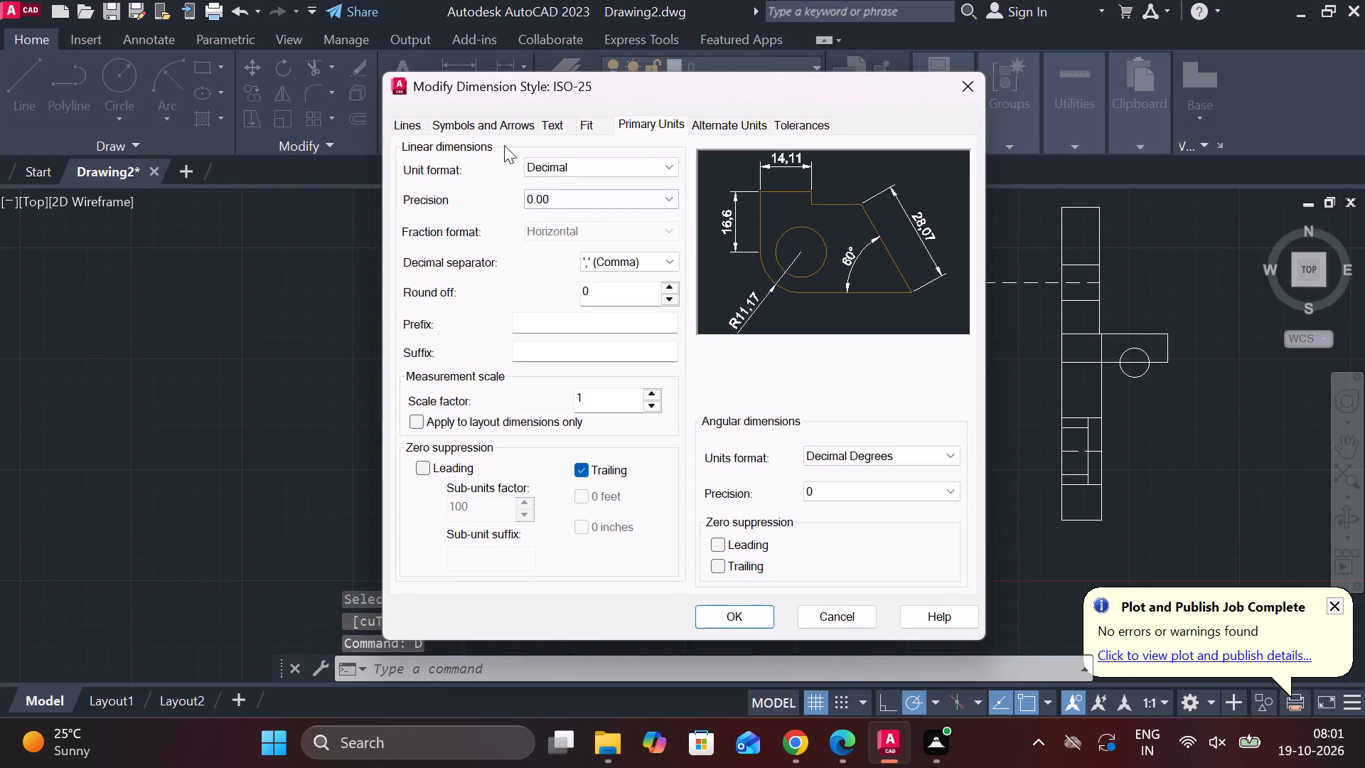
left_click(496, 130)
left_click_drag(444, 341, 301, 318)
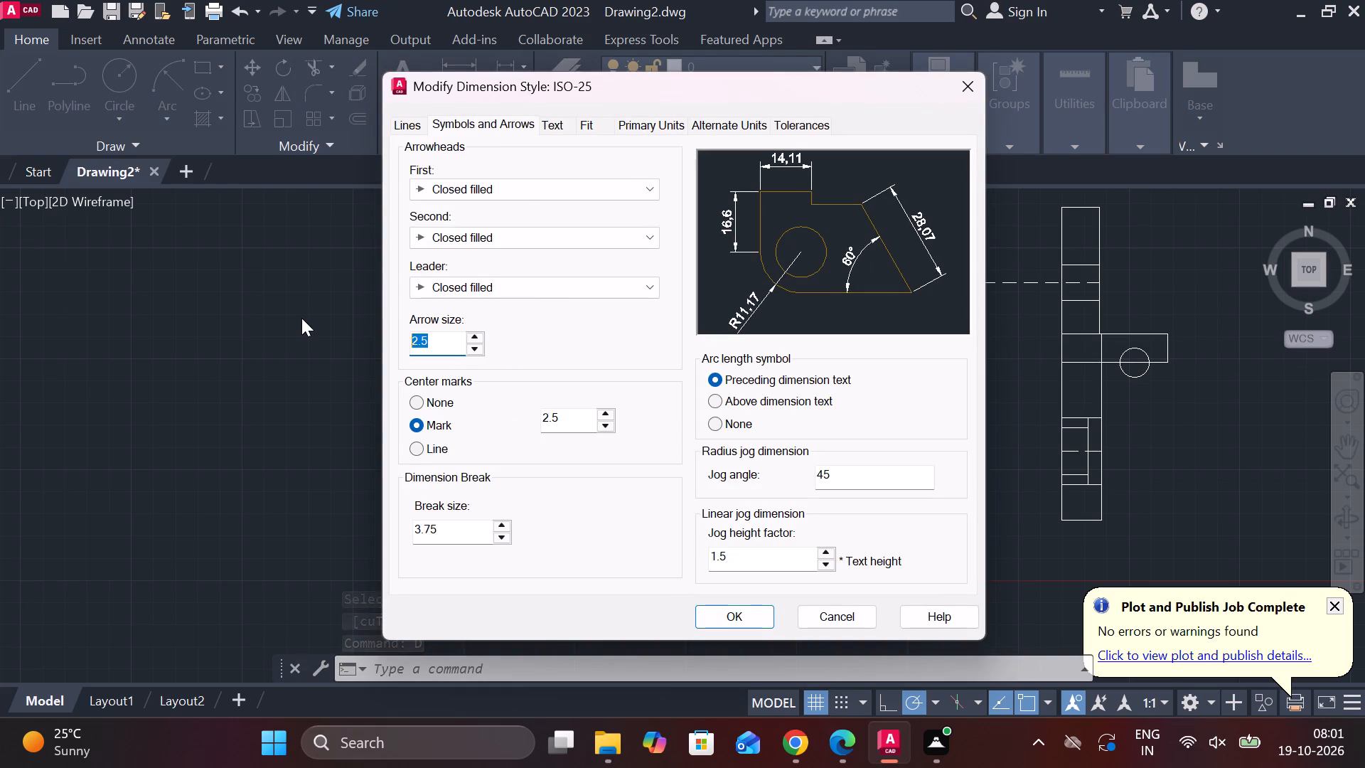
key("4")
key("4")
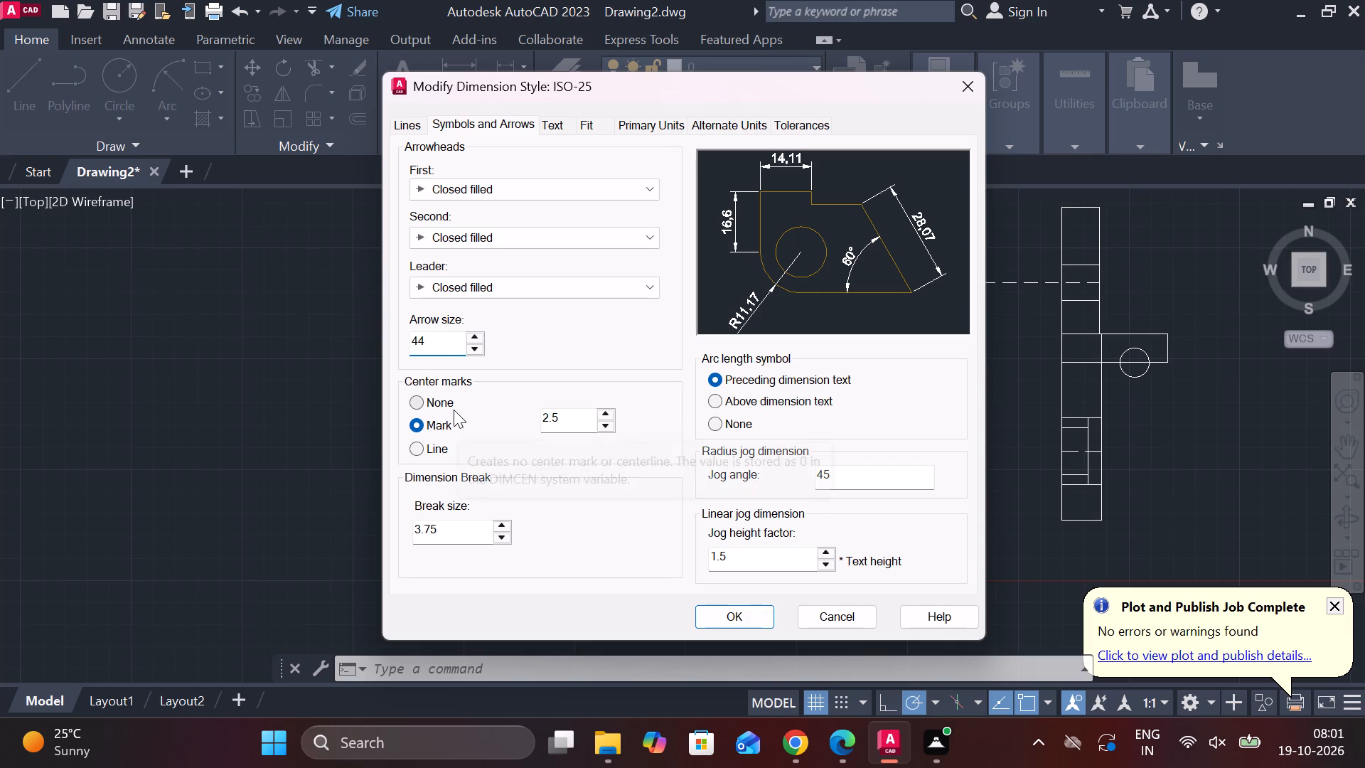
key("BackSpace")
Set the ISO-25 text height to 7 with ISO standard alignment, apply the changes and make the style current.
left_click(560, 122)
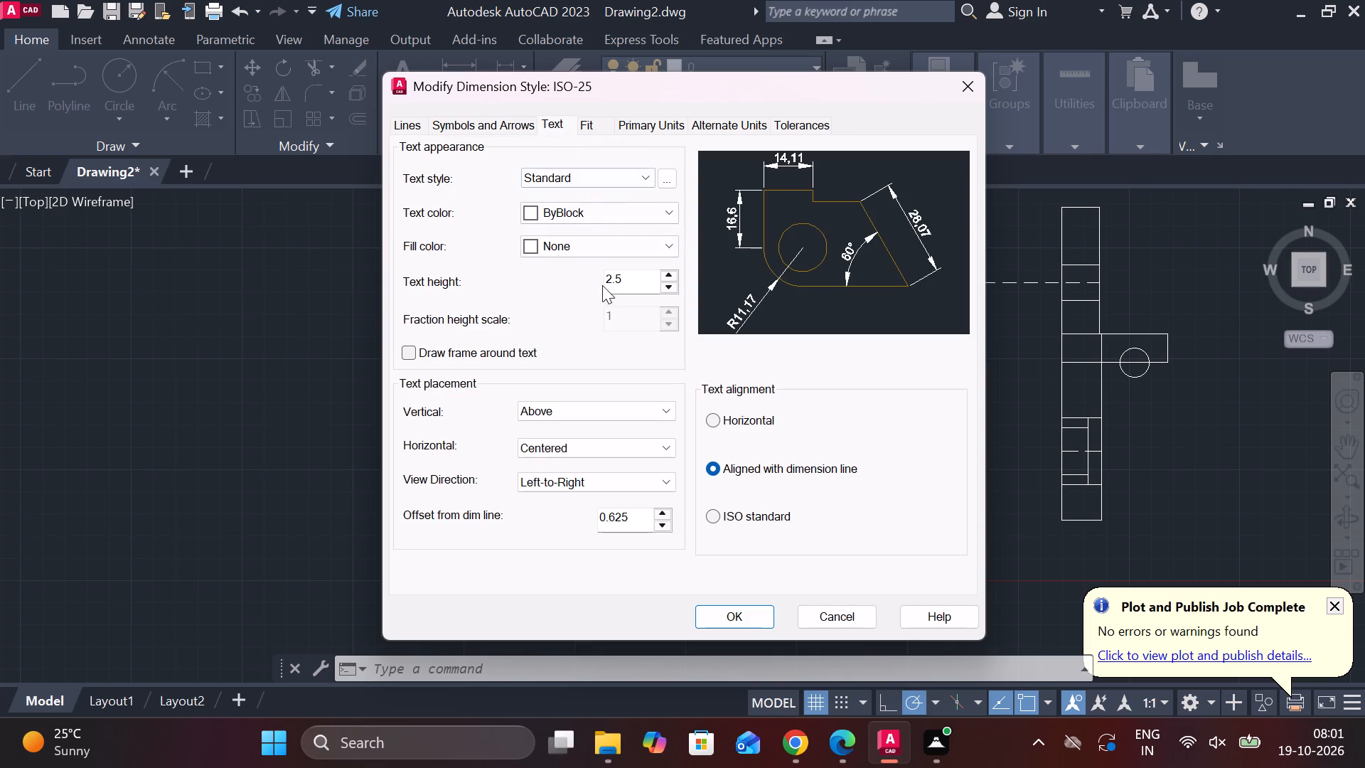
left_click_drag(622, 279, 570, 279)
key("7")
left_click(718, 513)
left_click(596, 117)
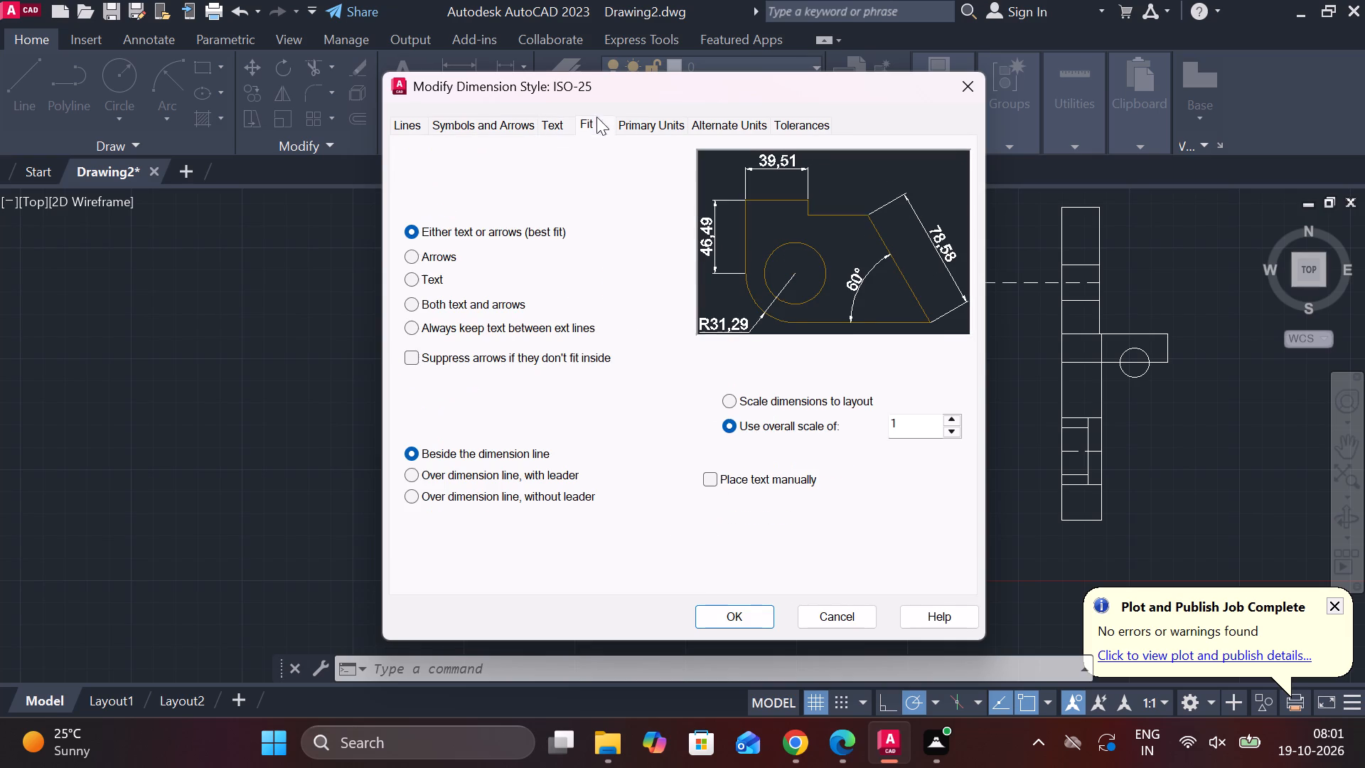
left_click(734, 610)
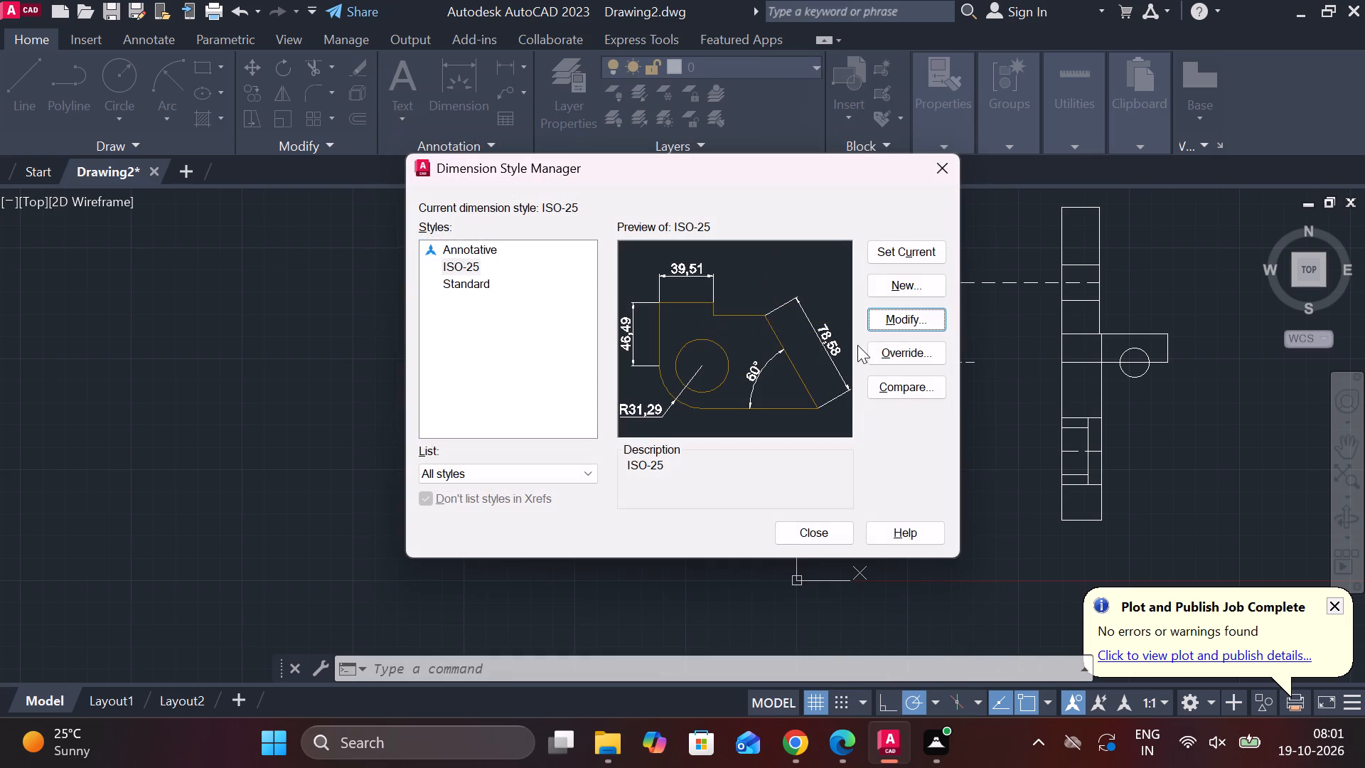
left_click(896, 249)
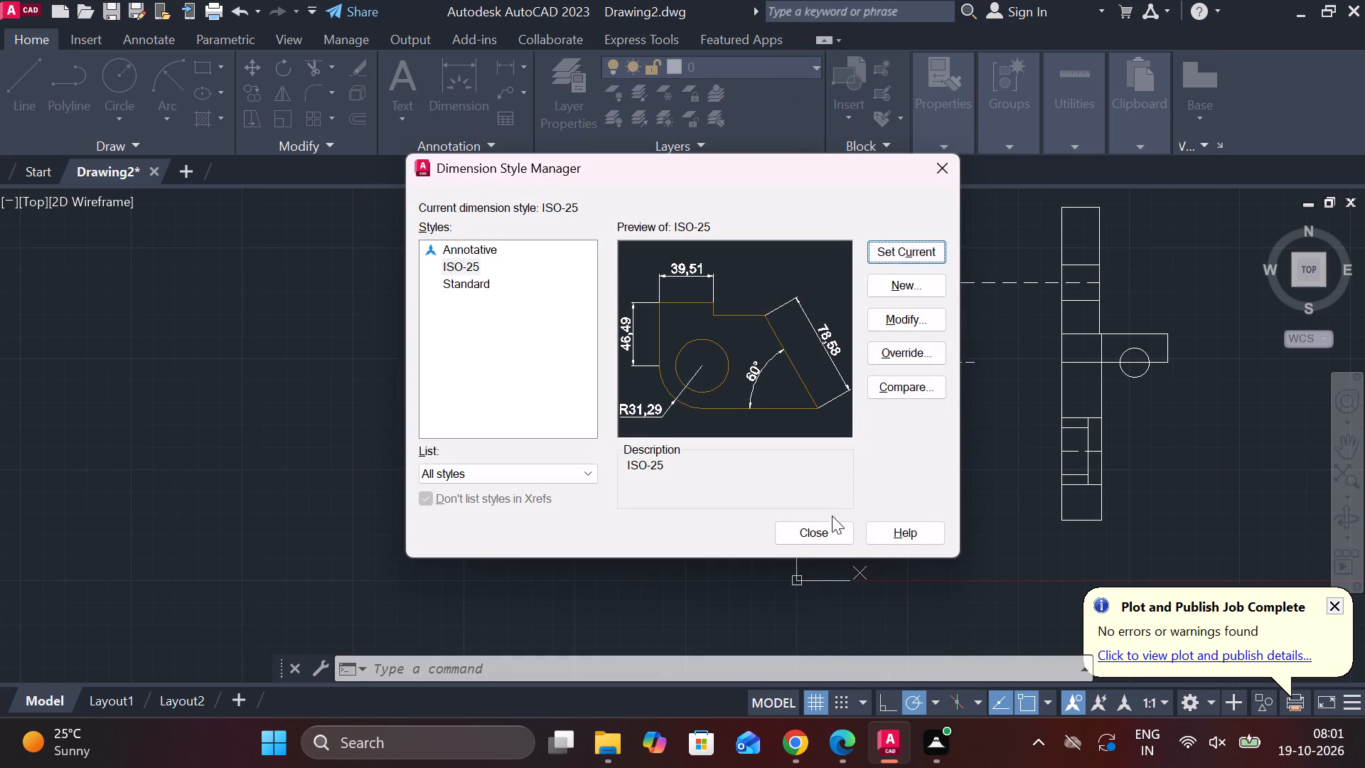
left_click(825, 534)
Dimension the vertical distance between the larger circle's projected edges in the side view, placed left of the view.
scroll(885, 491, "down", 1)
middle_click_drag(885, 491, 811, 506)
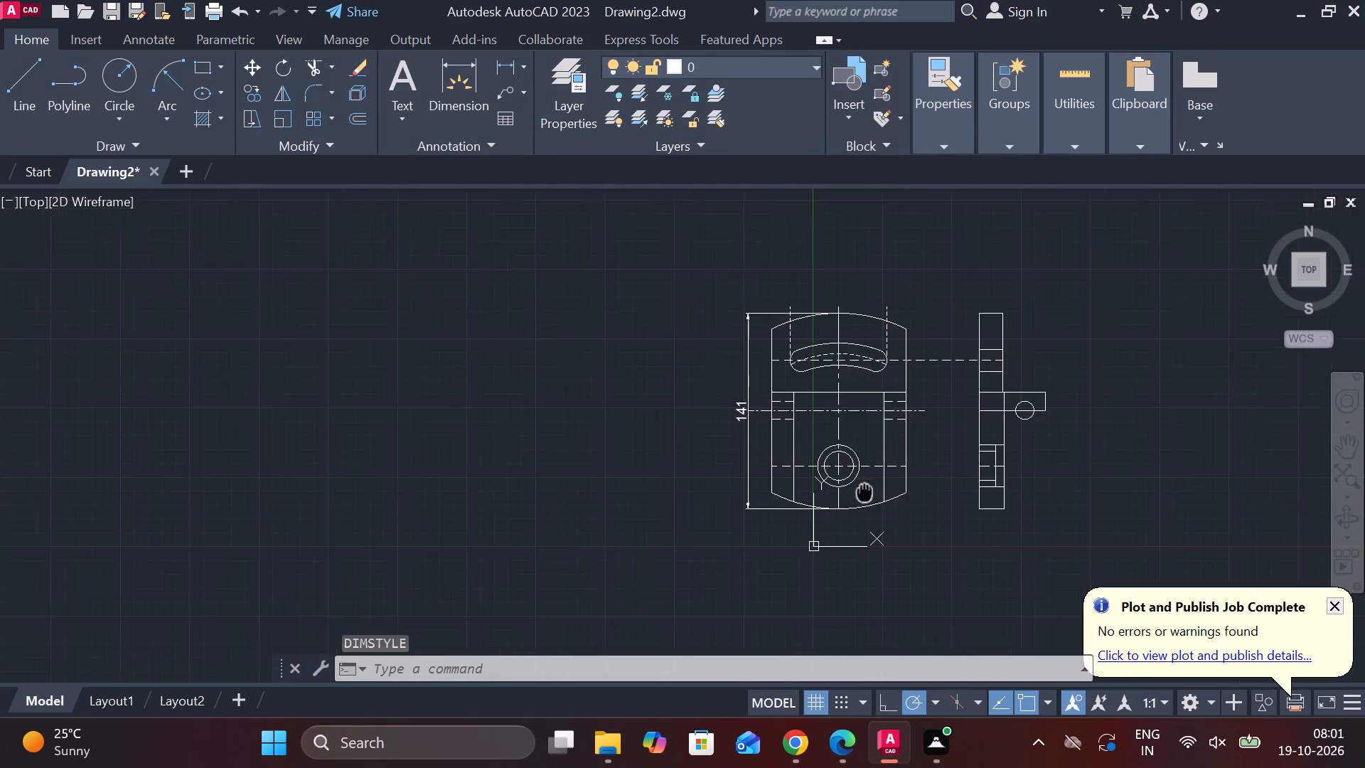
middle_click_drag(811, 506, 794, 511)
scroll(784, 506, "up", 1)
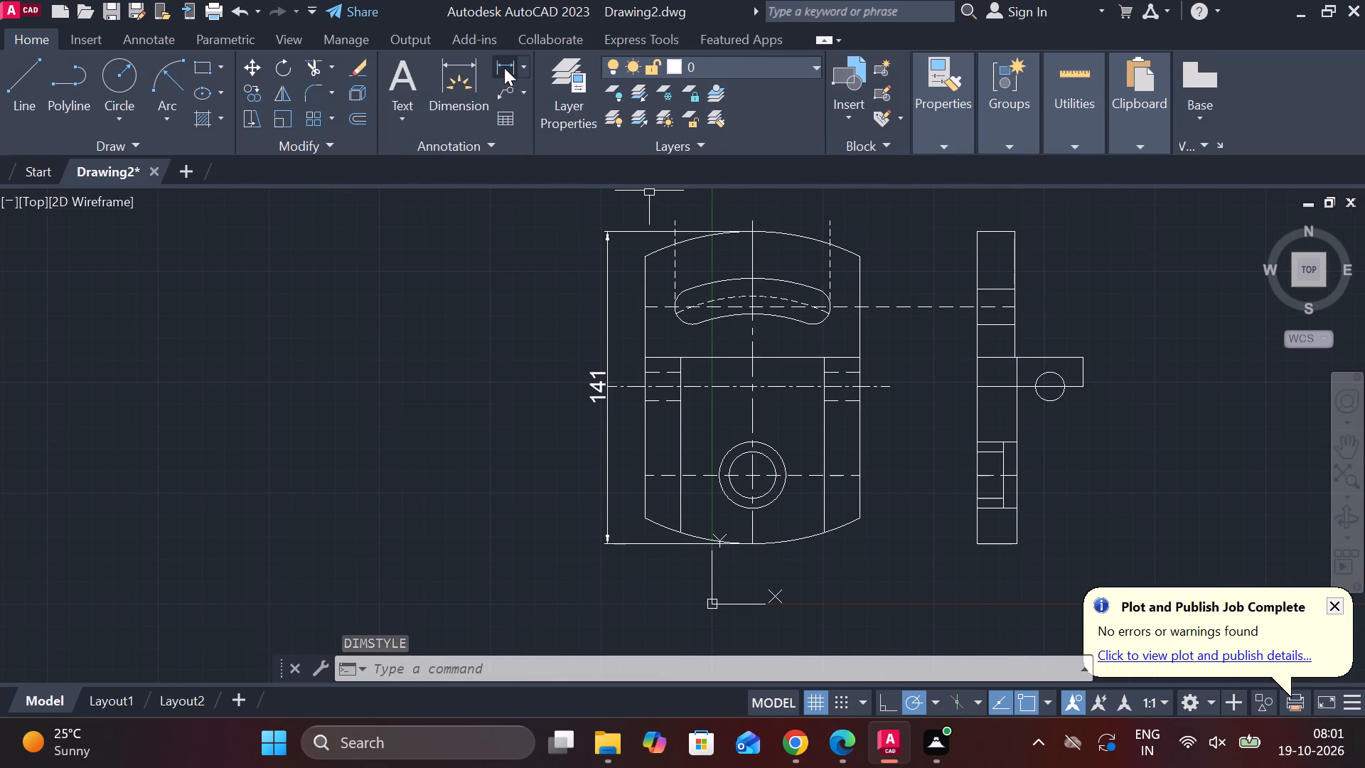
left_click(504, 72)
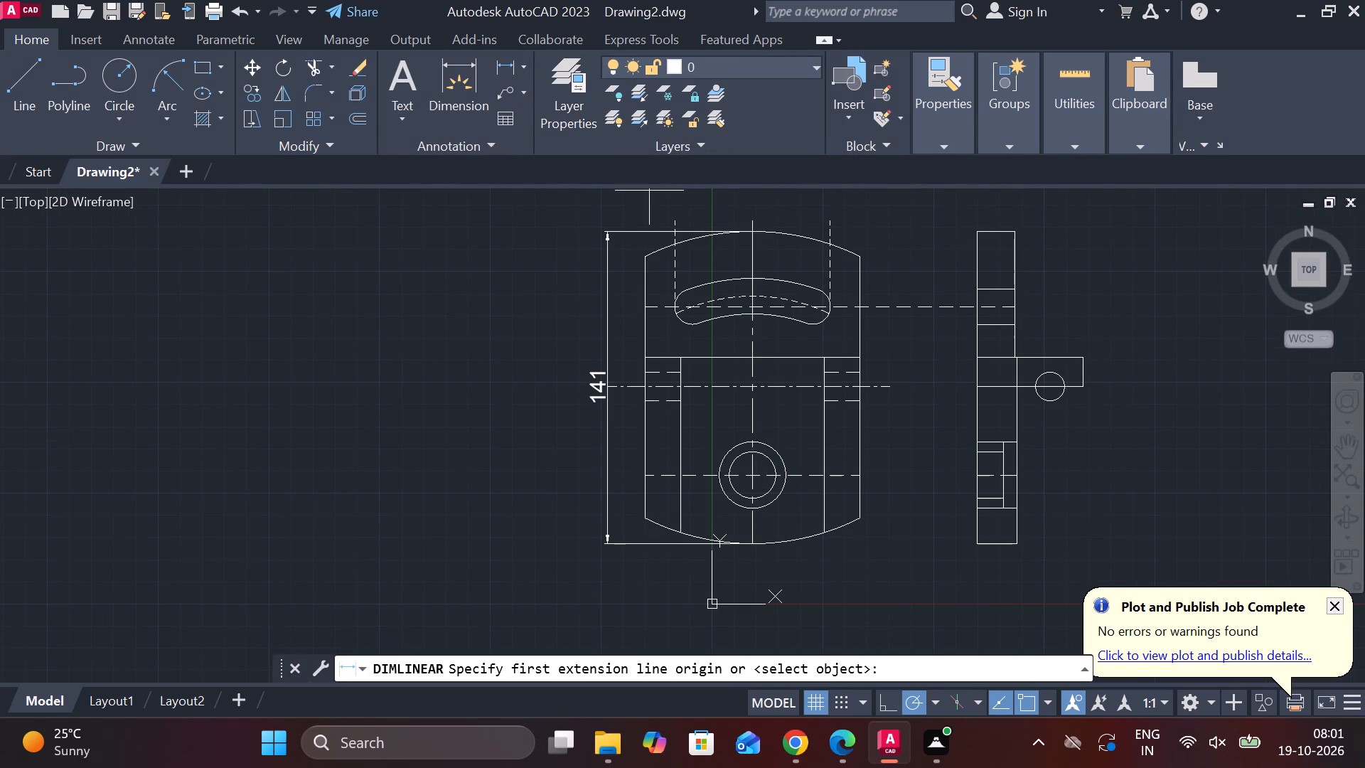
middle_click_drag(958, 462, 923, 422)
scroll(926, 415, "up", 1)
middle_click_drag(923, 415, 847, 380)
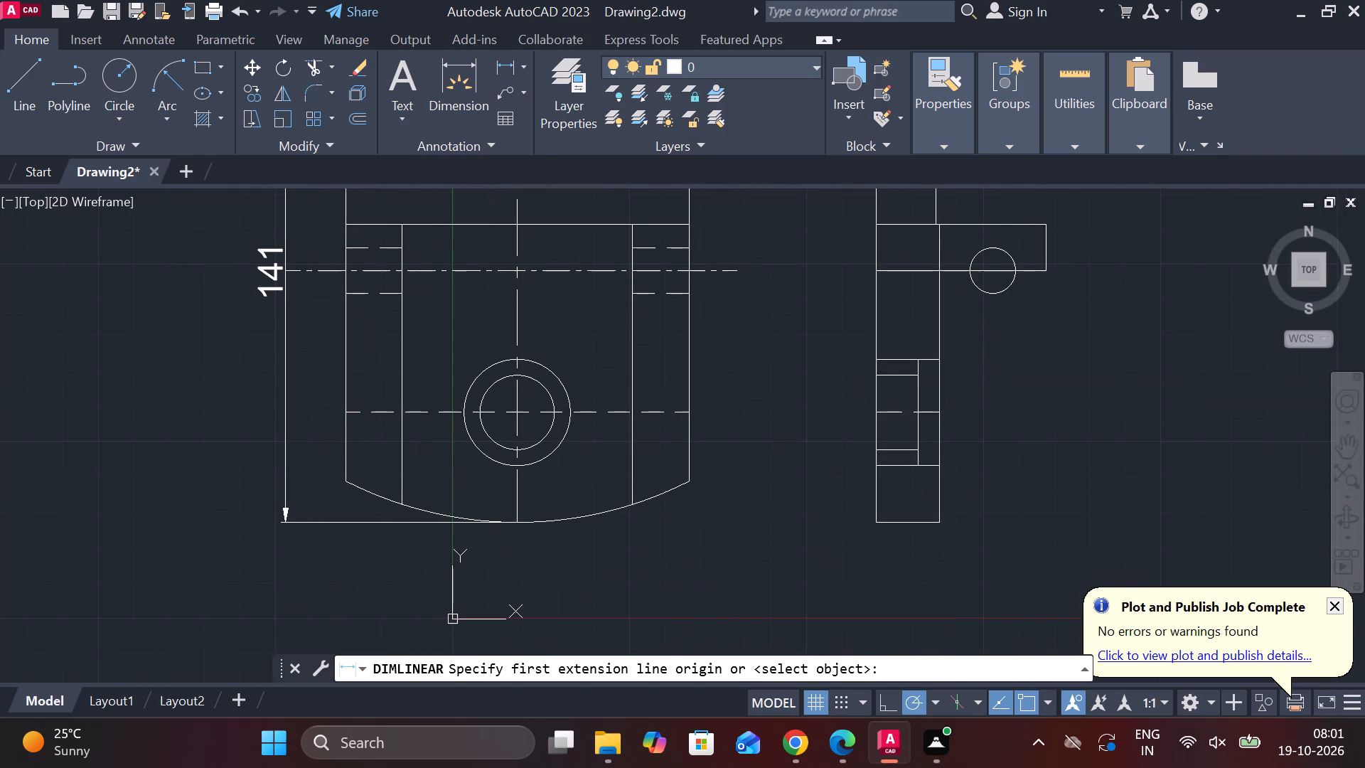
left_click(872, 353)
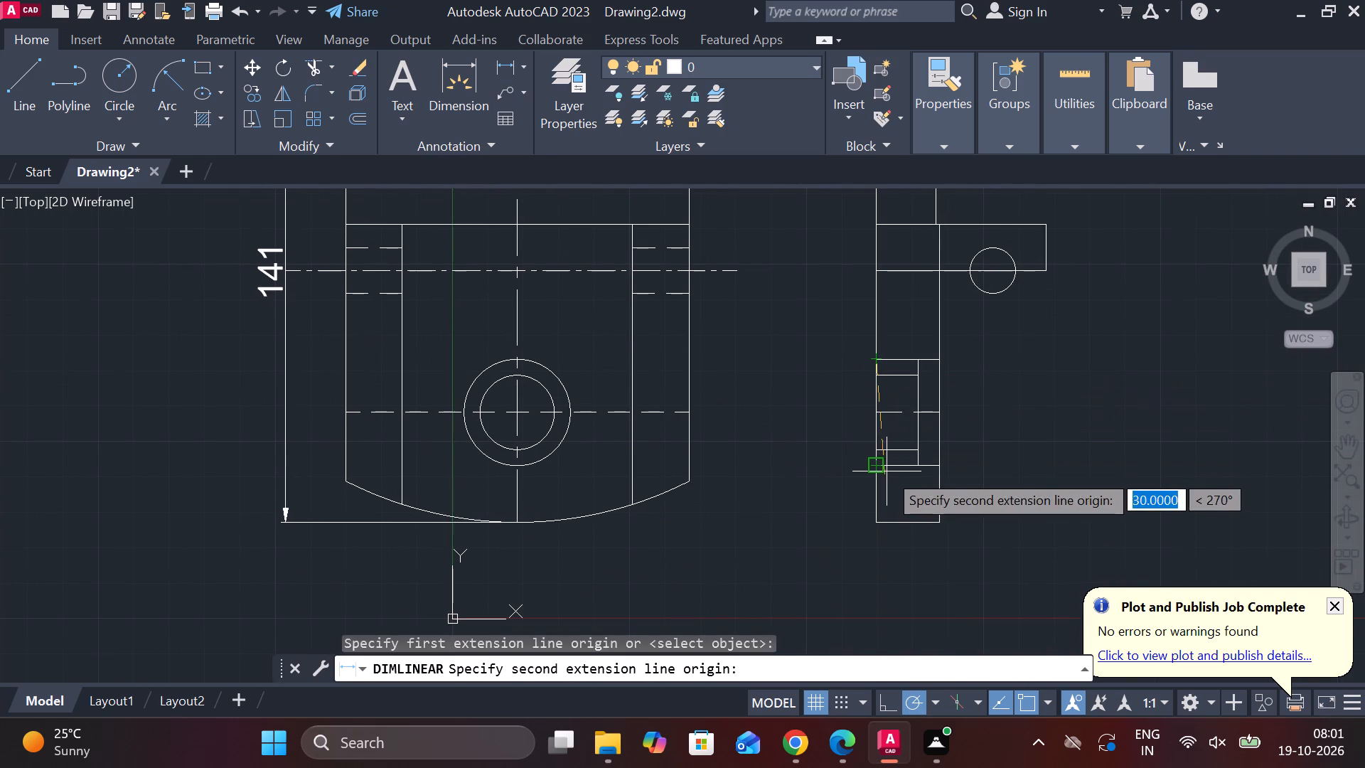
left_click(883, 470)
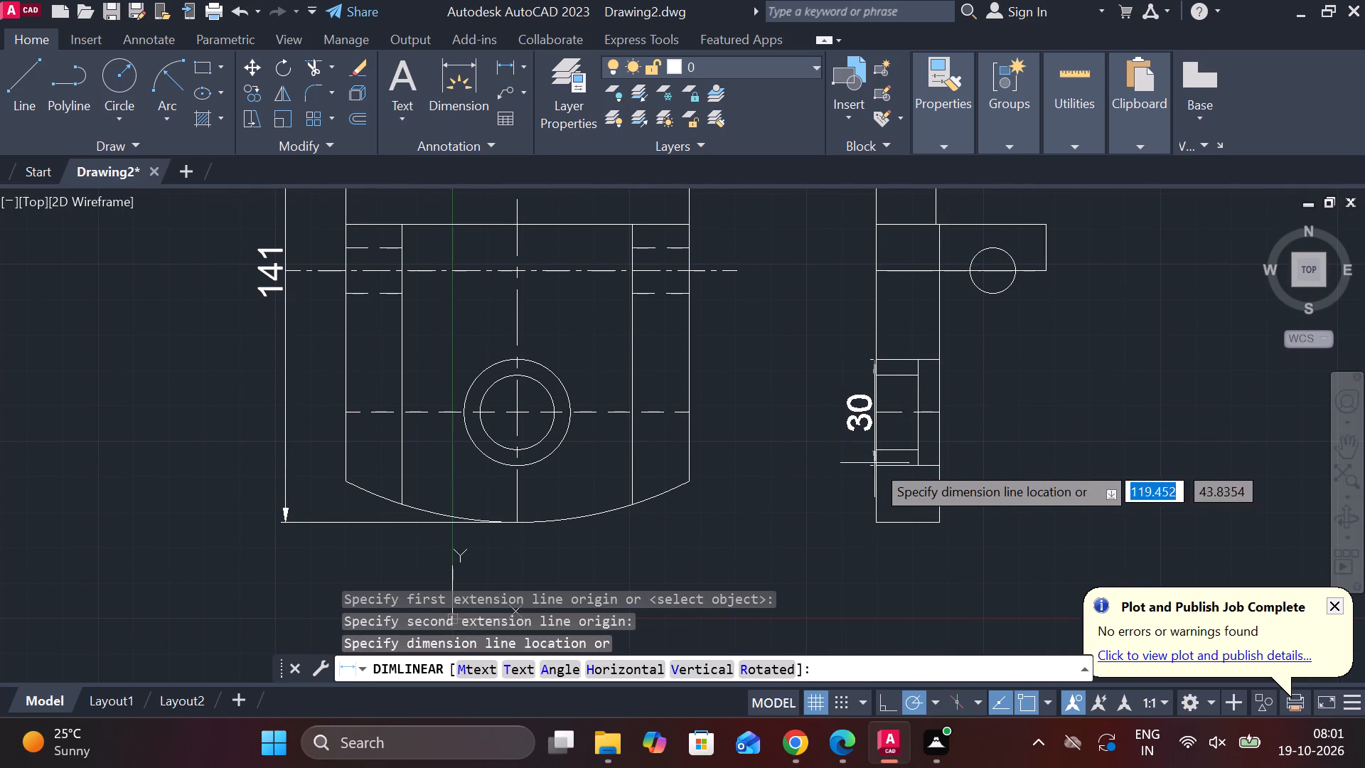
left_click(817, 442)
Dimension the vertical distance between the smaller circle's projected edges in the side view, inside the previous dimension.
scroll(867, 397, "up", 1)
key("space")
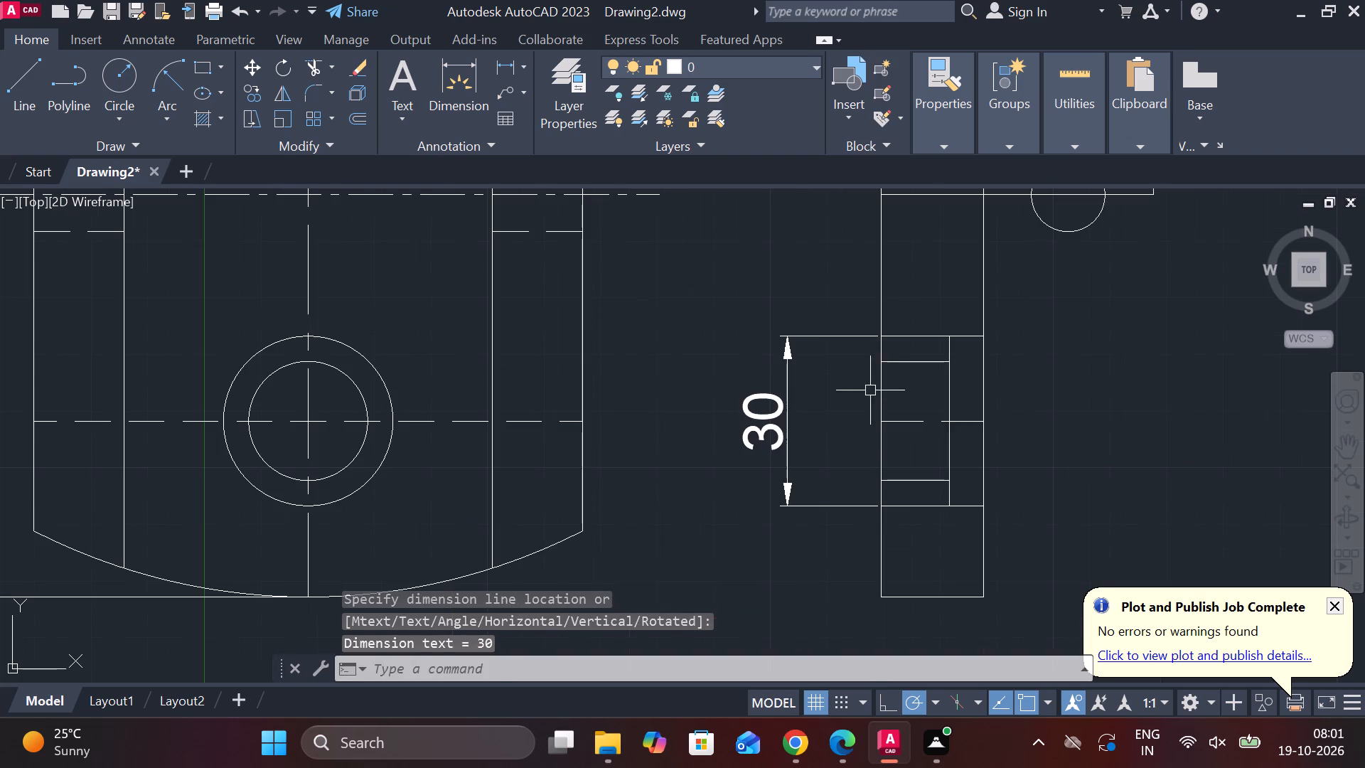
left_click(877, 368)
left_click(884, 482)
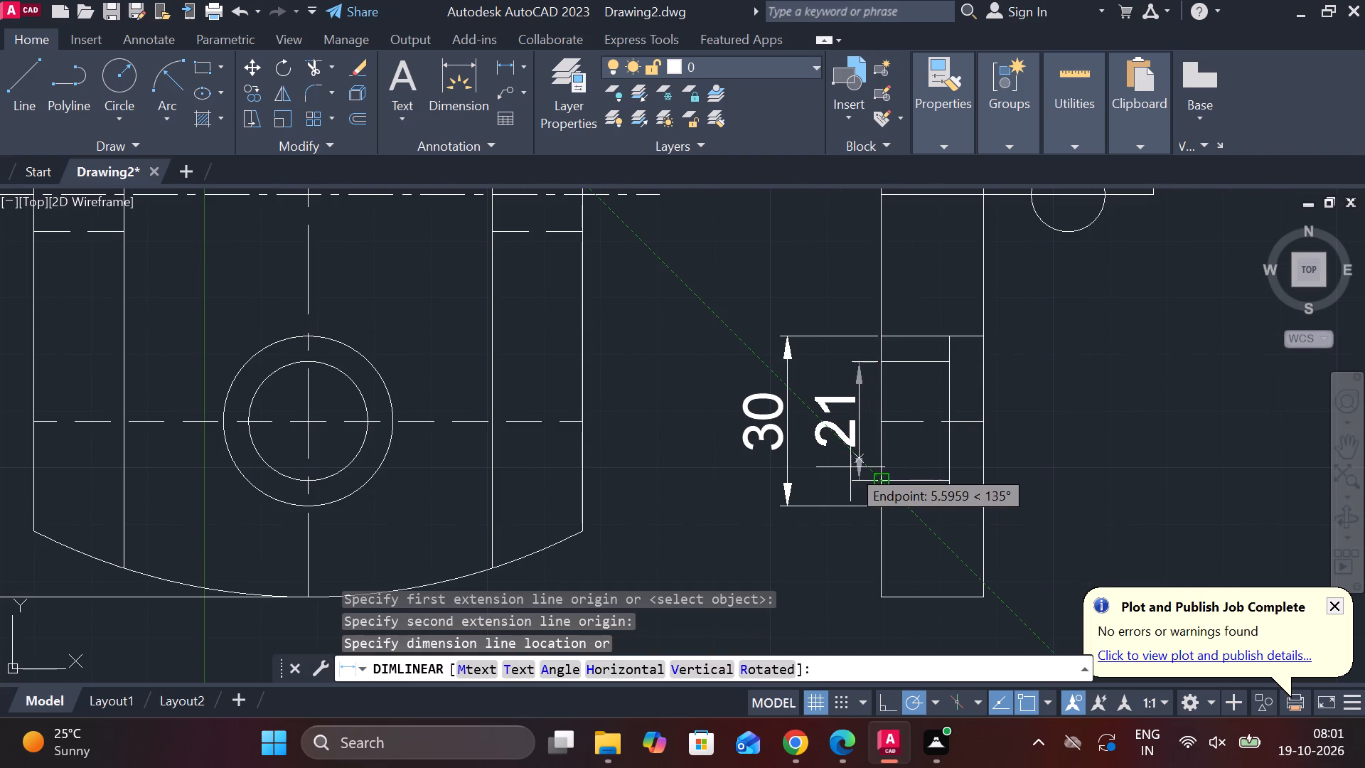
left_click(850, 467)
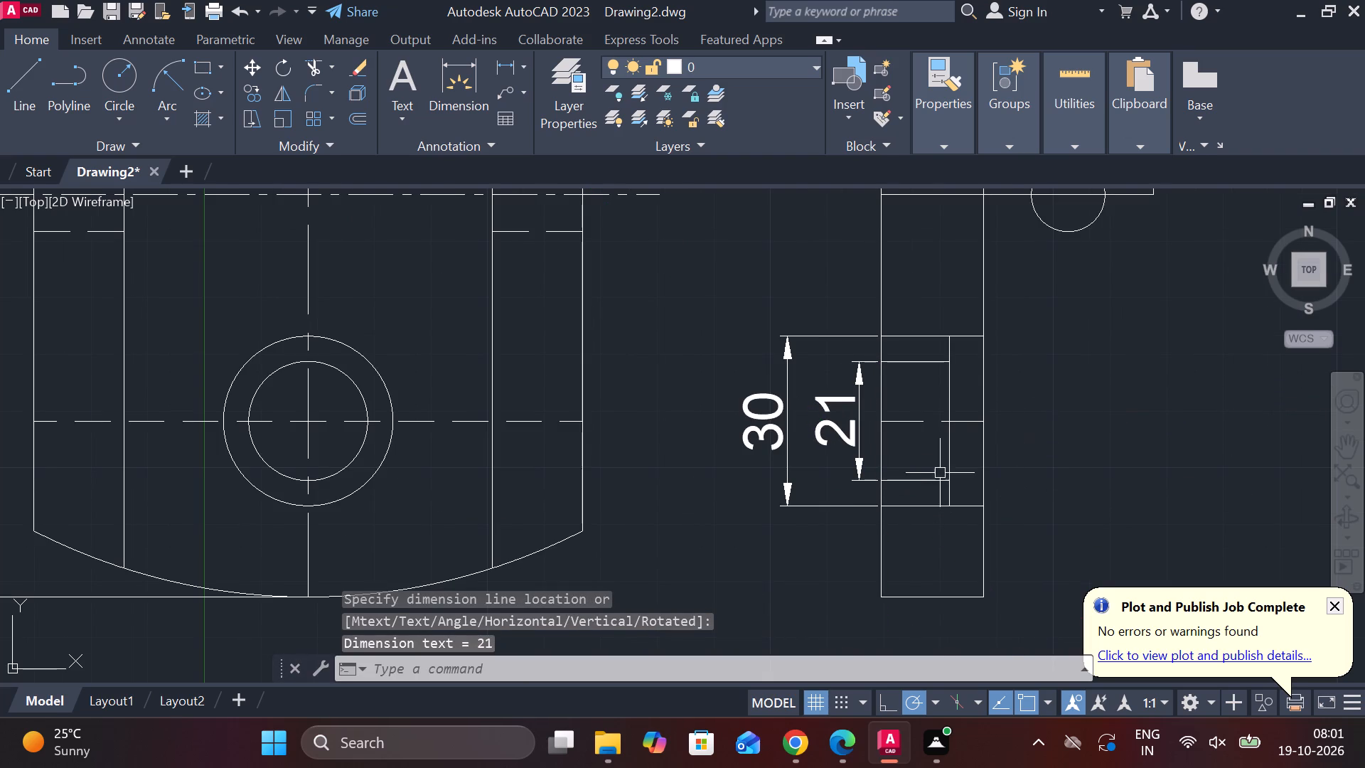
Dimension the horizontal depth of the smaller circle's projected recess in the side view, placed just above its lower edge.
scroll(936, 473, "up", 2)
key("space")
left_click(793, 501)
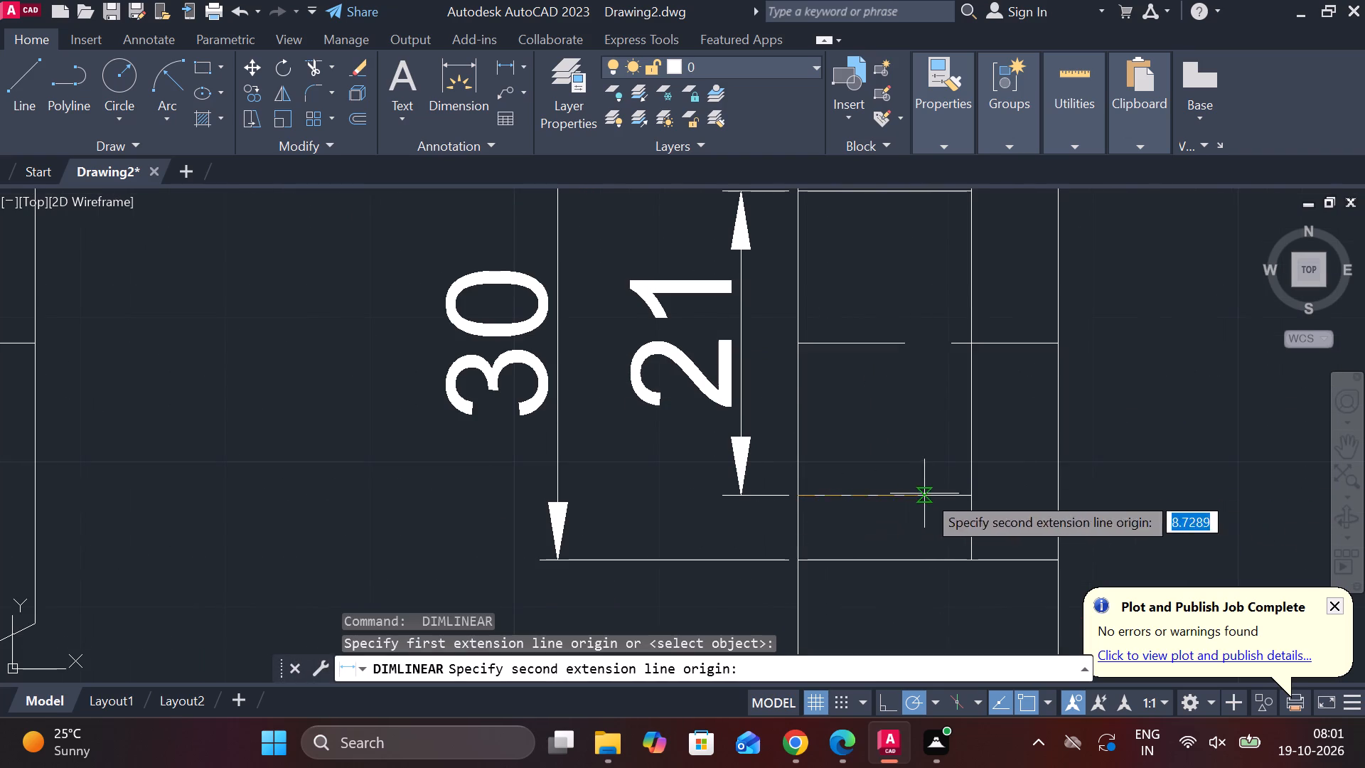
left_click(967, 494)
left_click(950, 475)
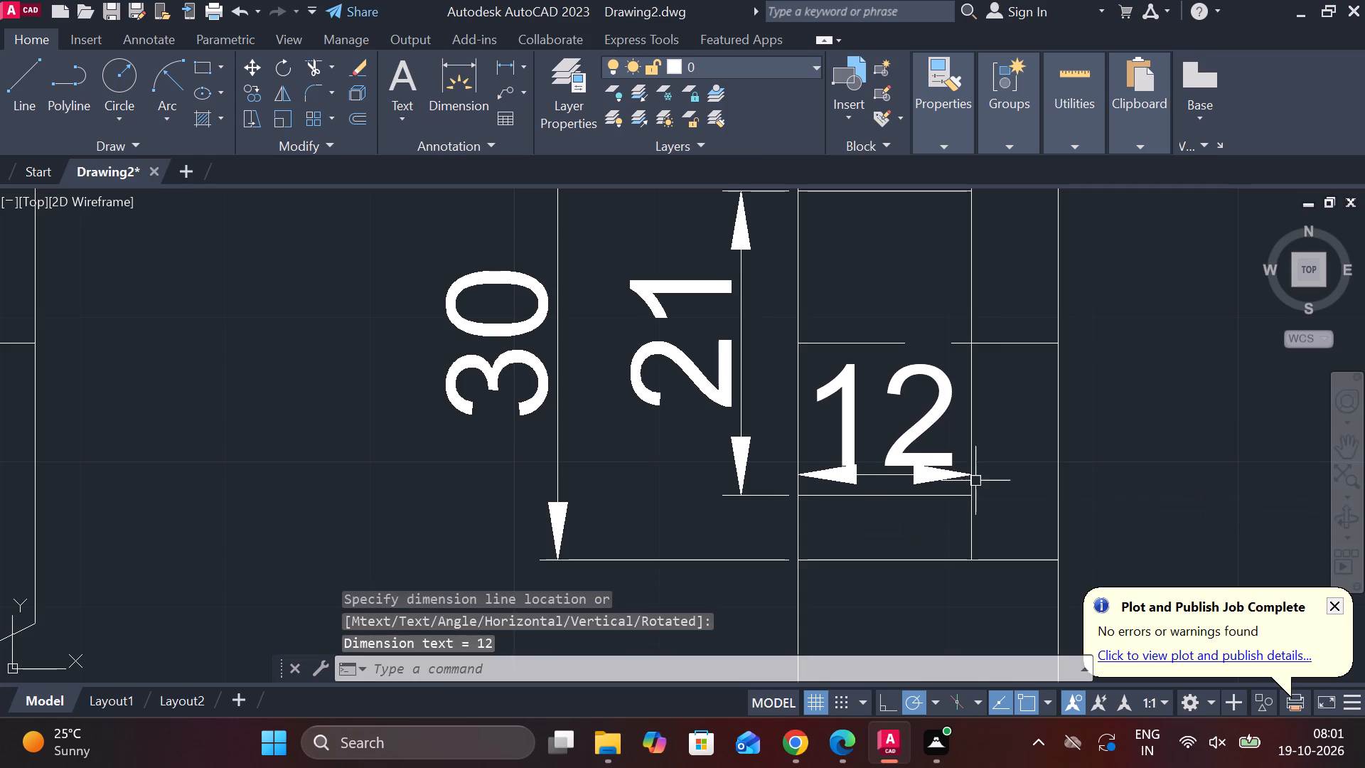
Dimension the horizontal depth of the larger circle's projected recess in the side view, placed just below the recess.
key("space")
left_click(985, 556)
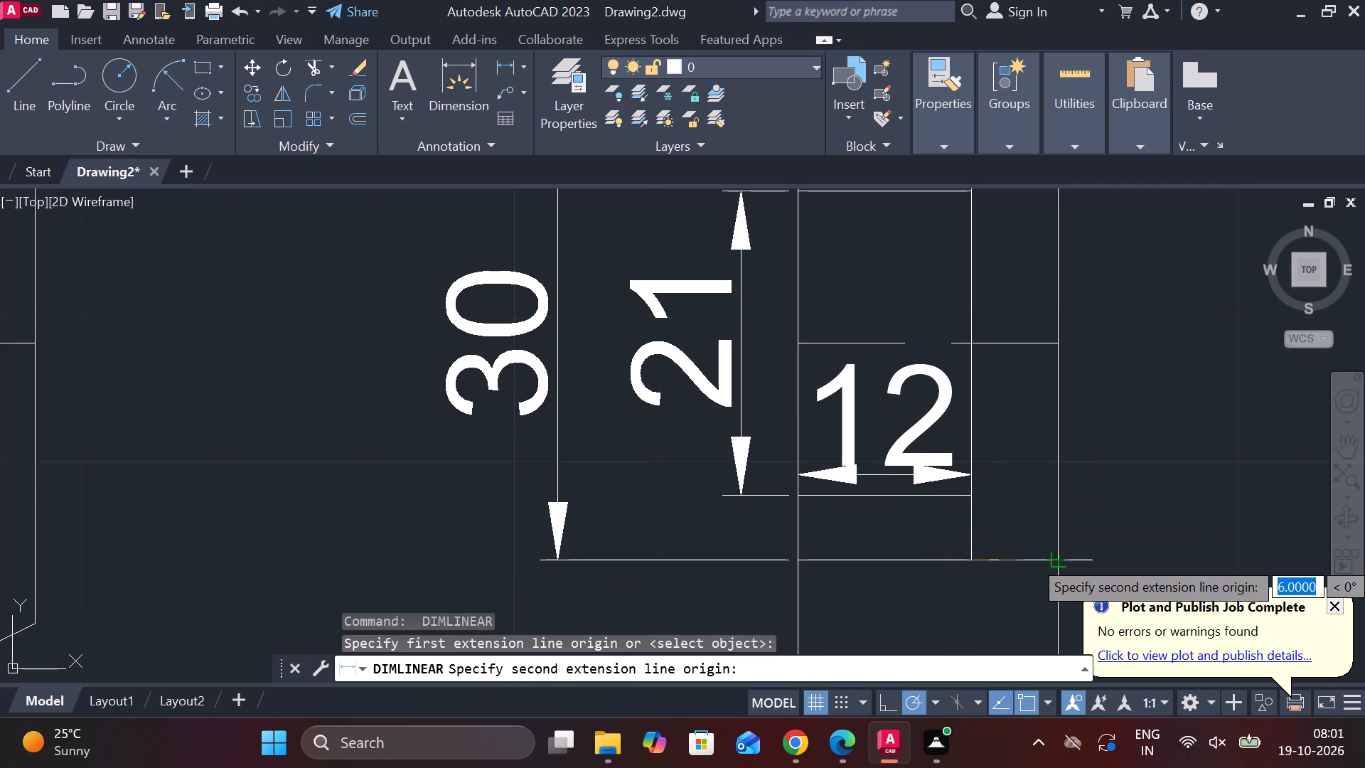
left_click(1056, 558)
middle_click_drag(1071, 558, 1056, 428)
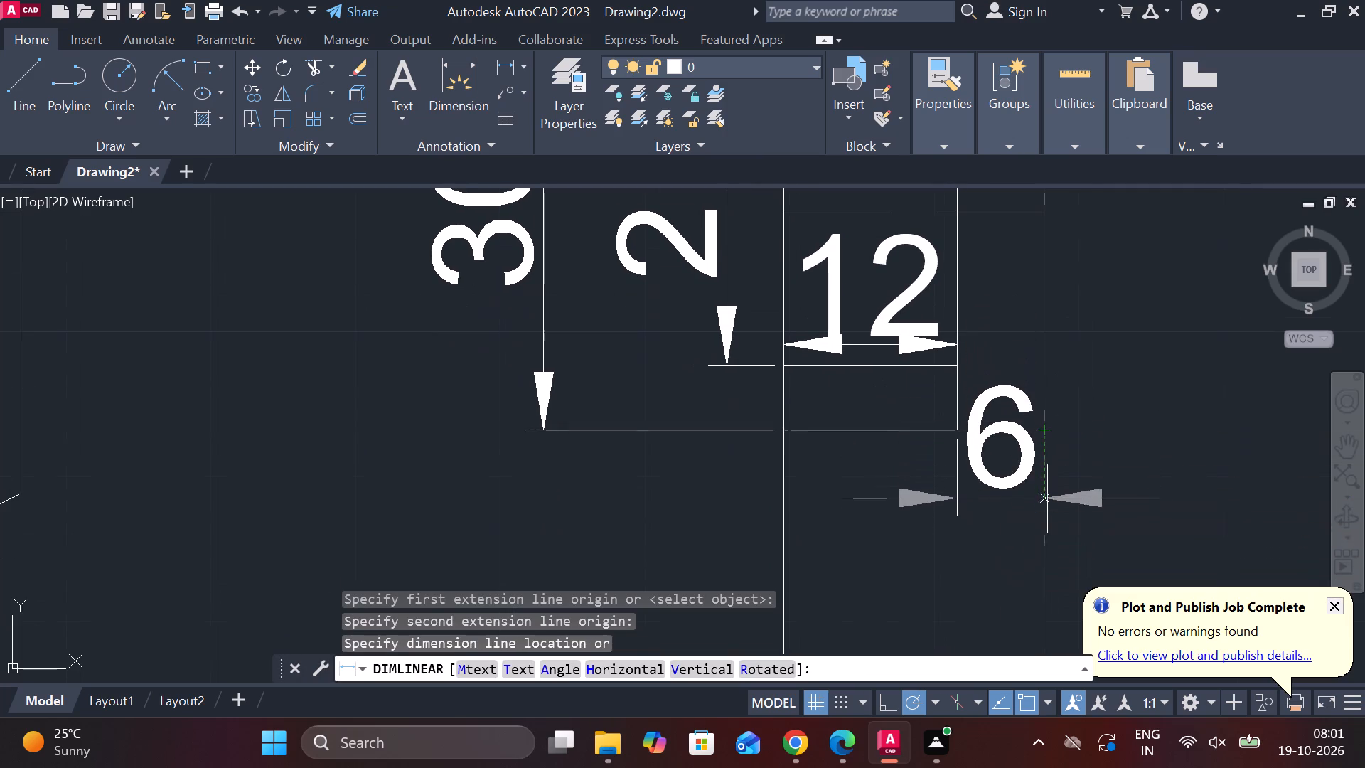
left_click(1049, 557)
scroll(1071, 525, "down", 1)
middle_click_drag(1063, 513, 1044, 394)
Undo both horizontal recess depth dimensions in the side view.
key("space")
left_click(871, 501)
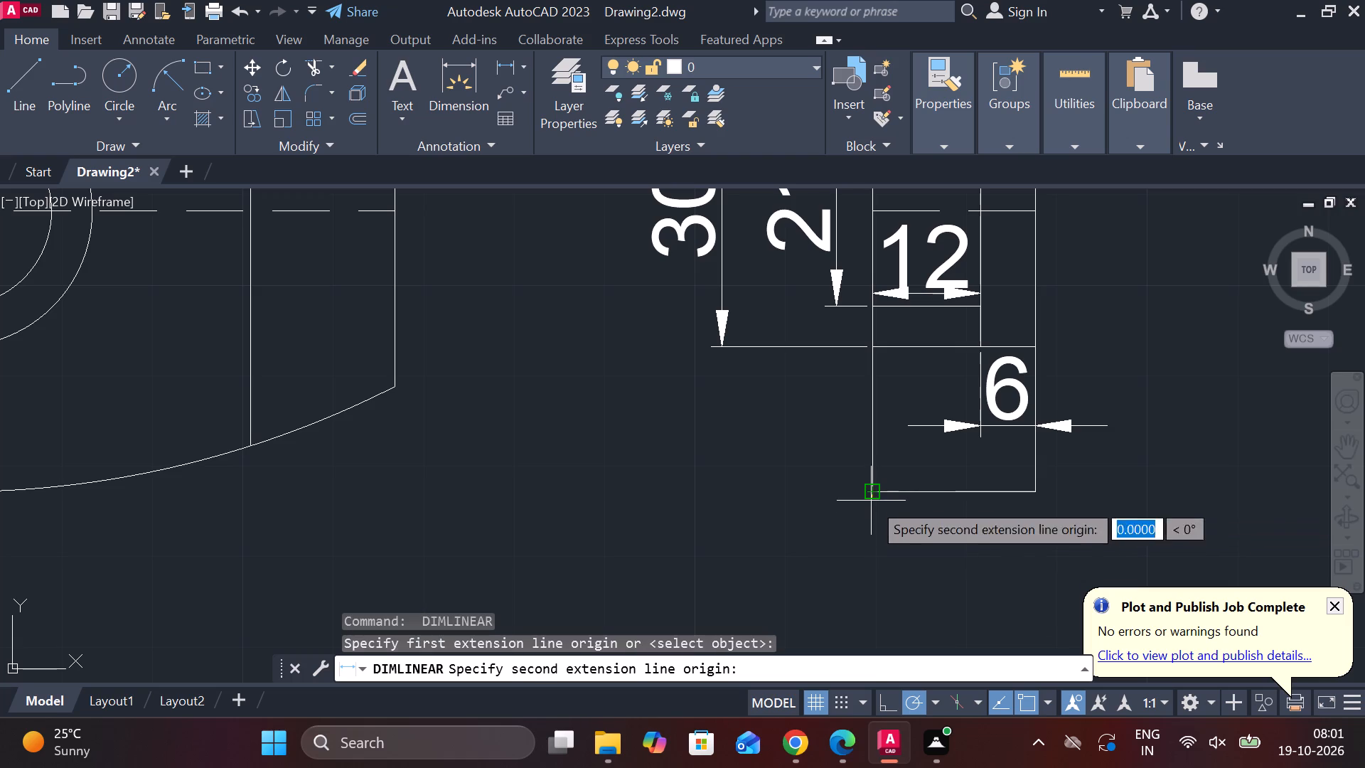
key("Escape")
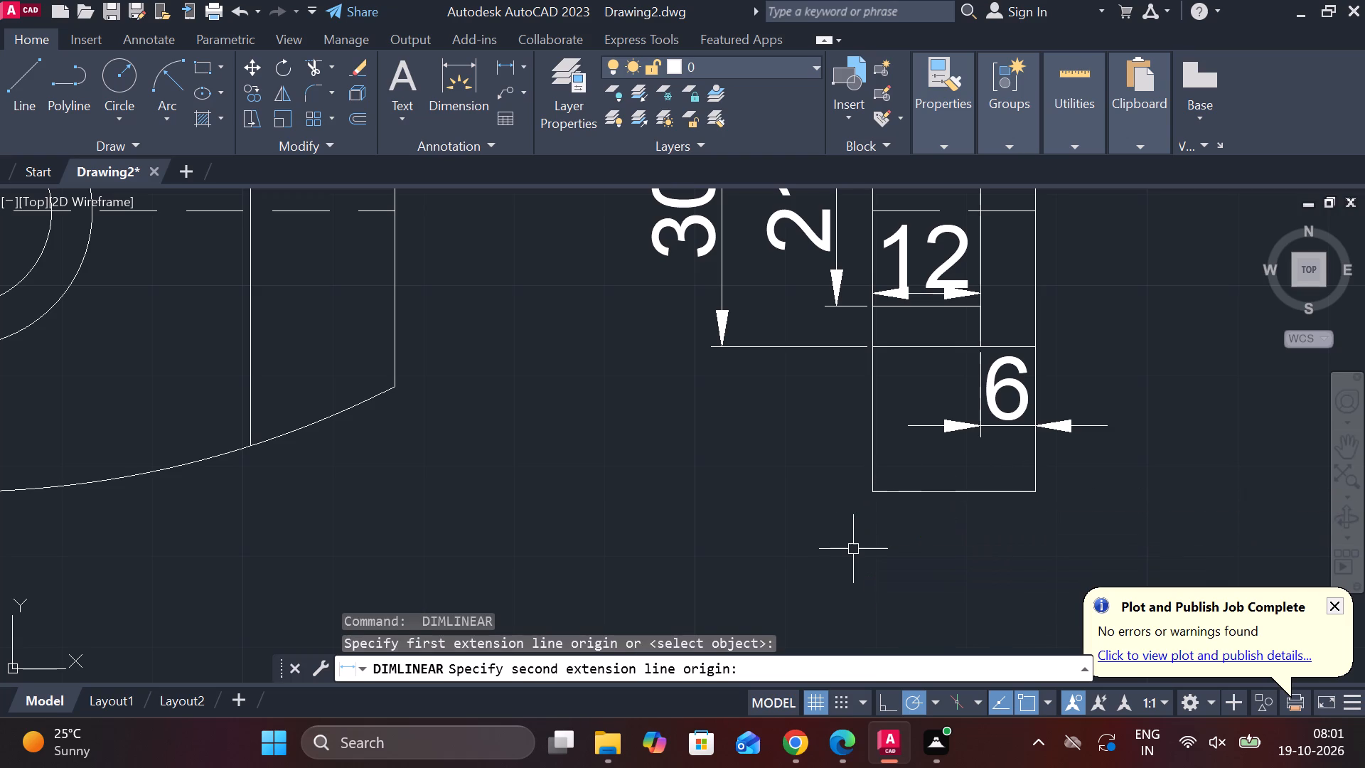
key("ctrl+z")
key("ctrl+z")
key("ctrl+z")
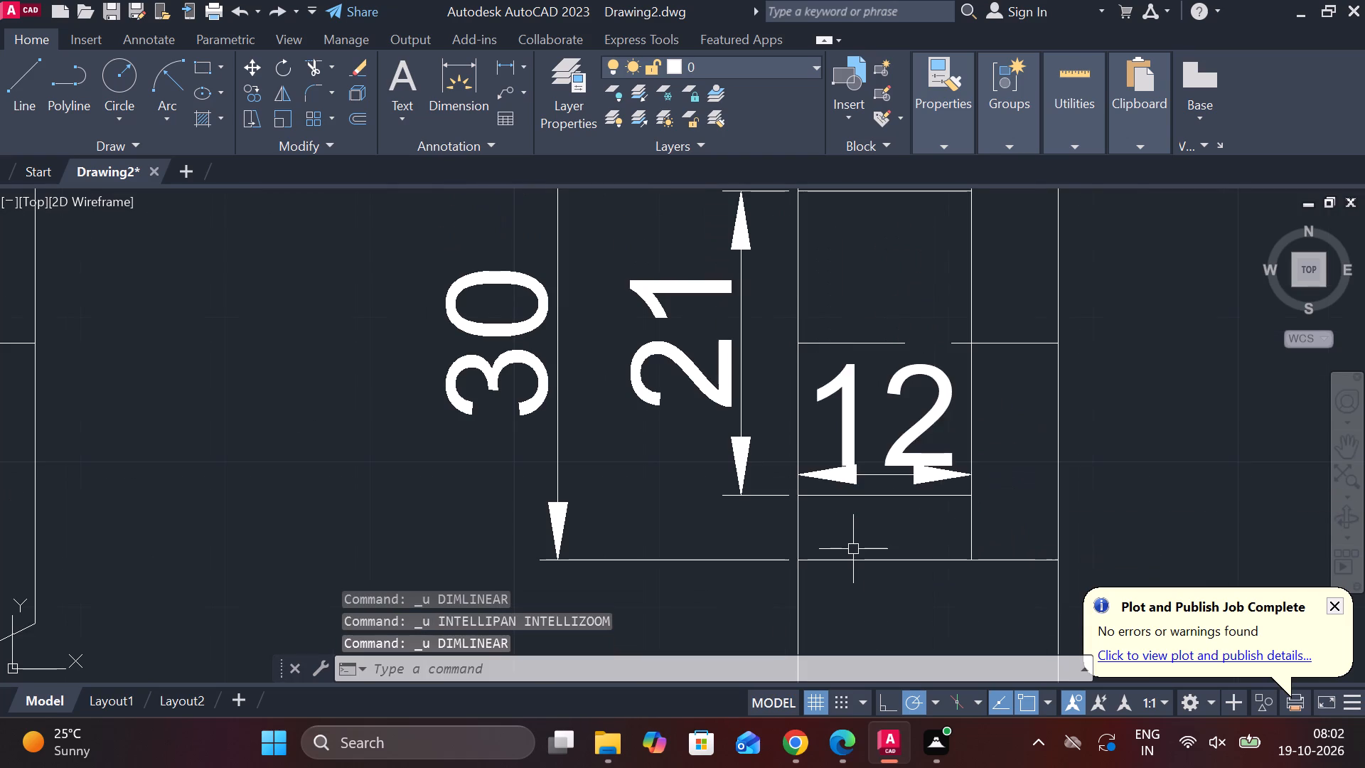
key("ctrl+z")
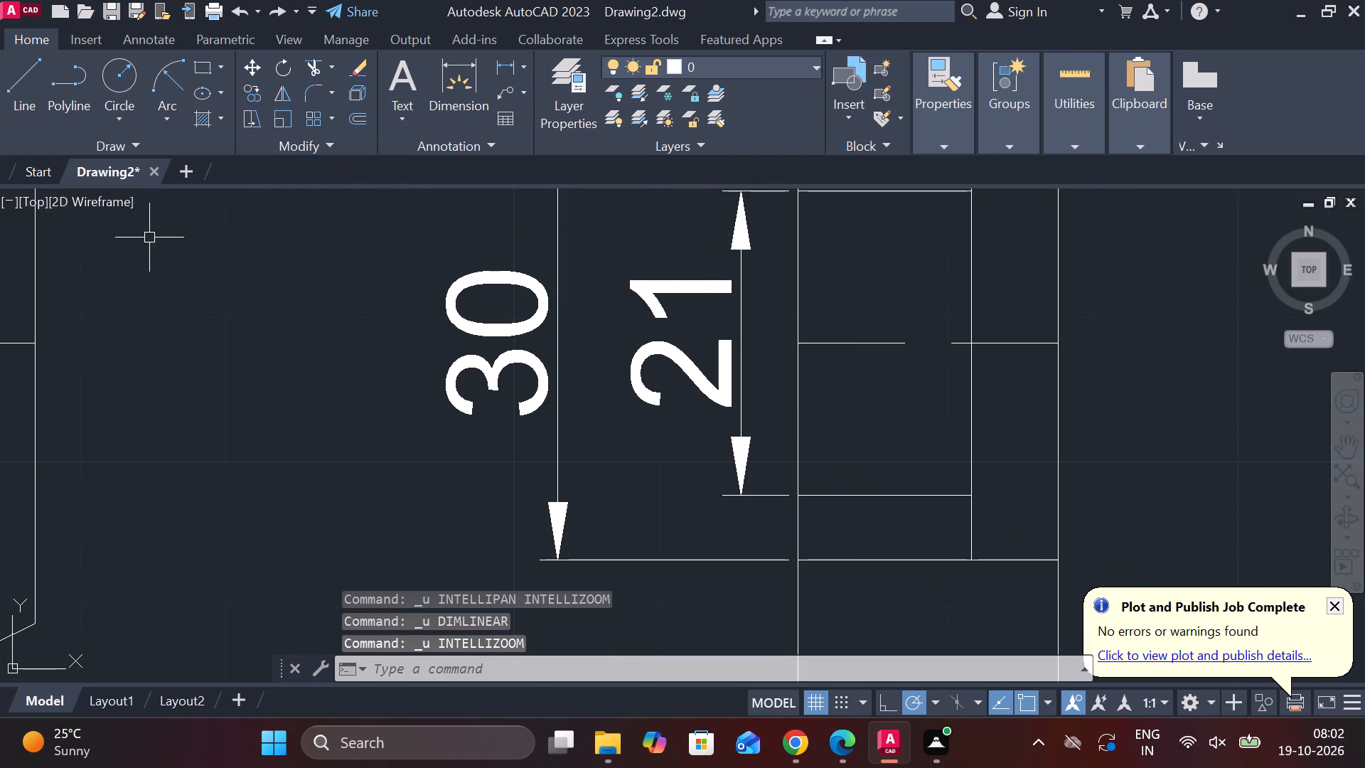
Hatch the side view's top region above the slot opening with the ANSI32 pattern at scale 0.4.
left_click(196, 117)
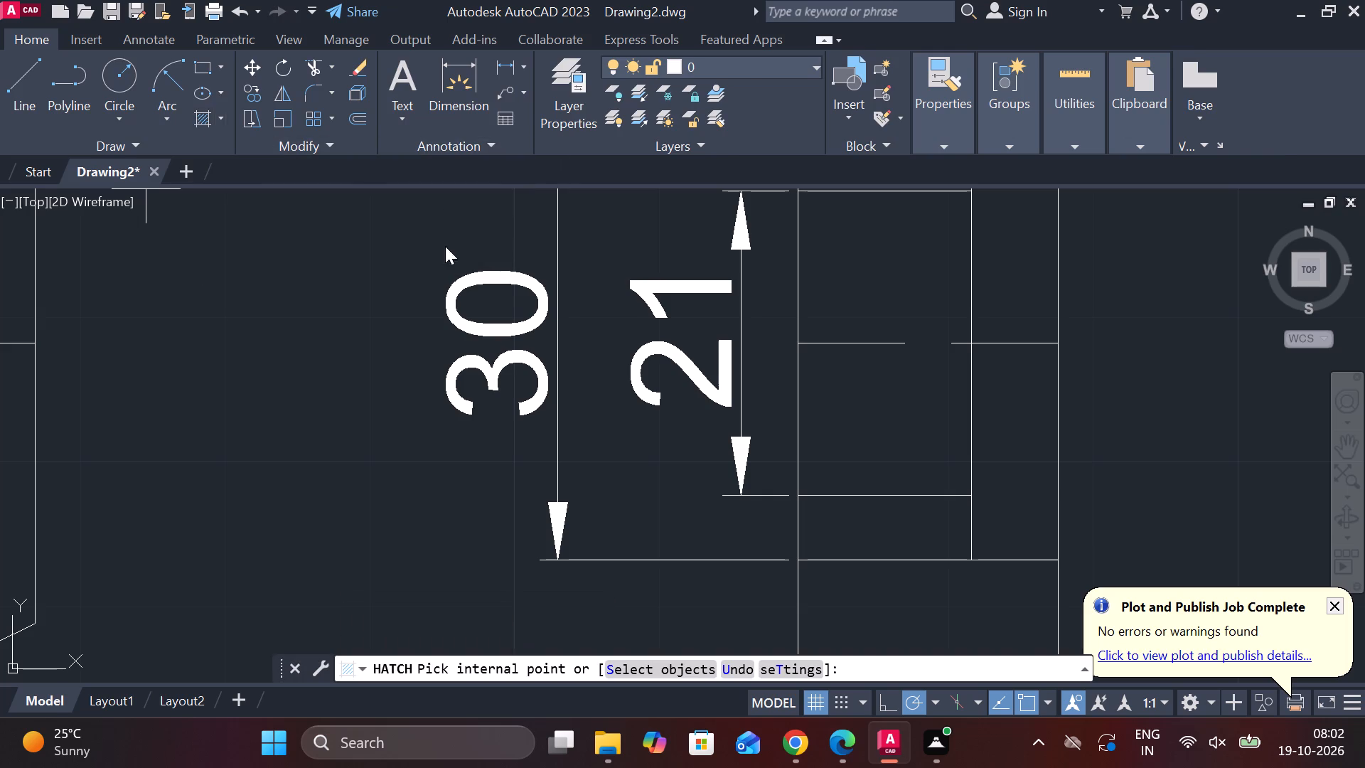
scroll(763, 314, "down", 2)
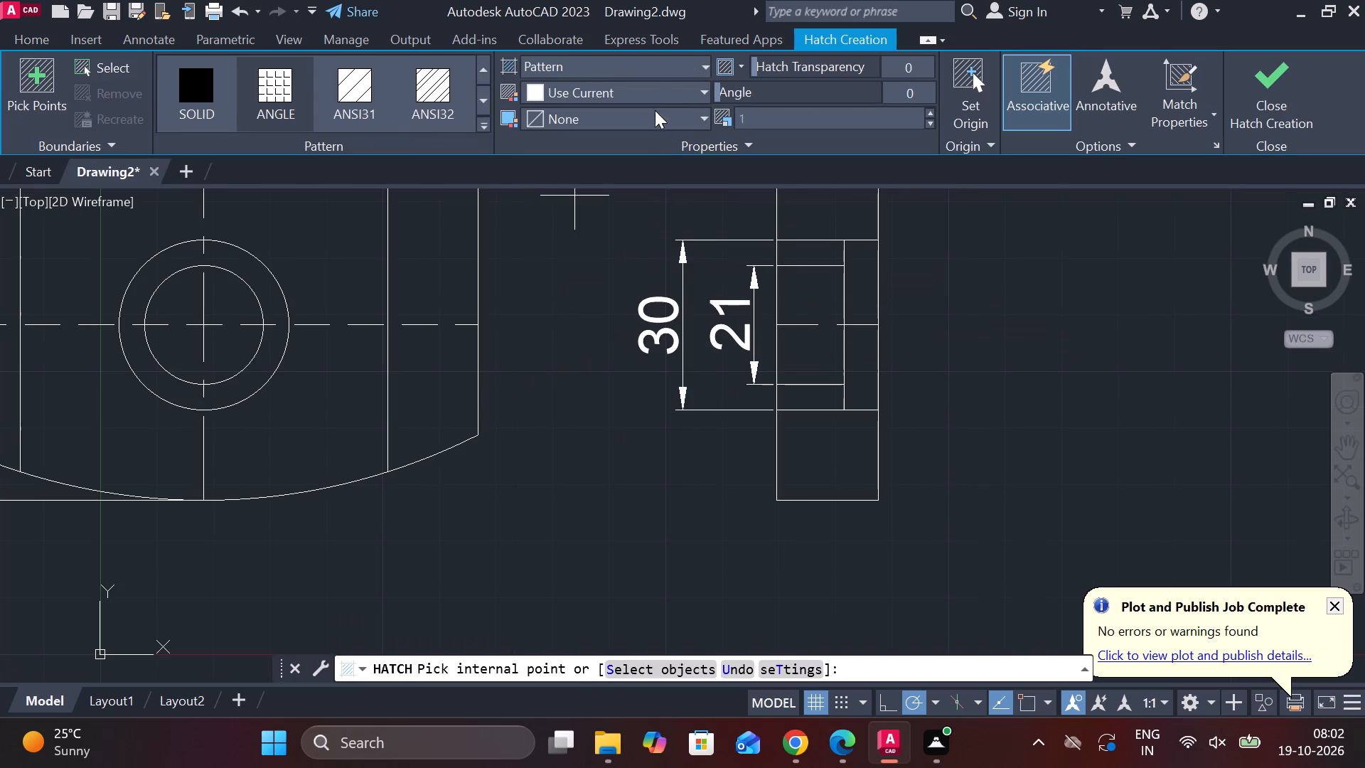
left_click(462, 79)
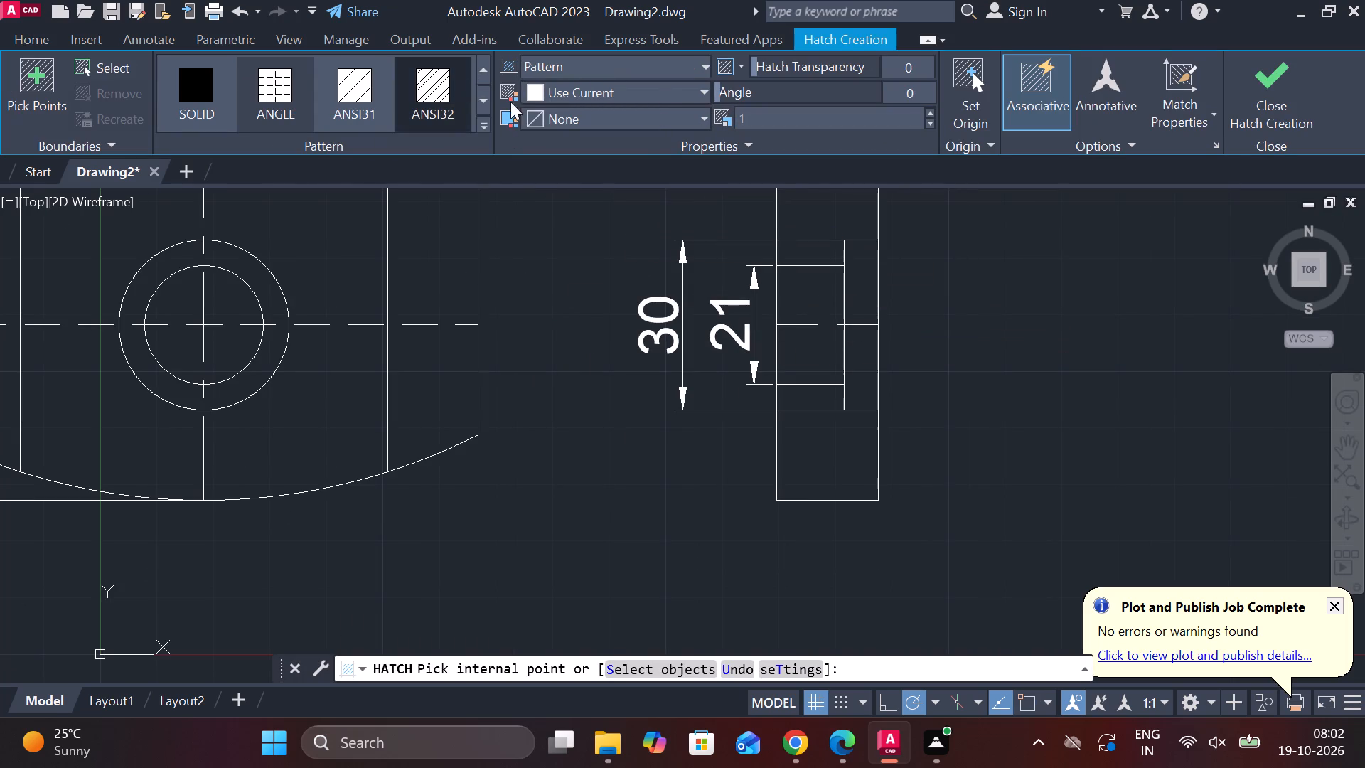
left_click_drag(793, 122, 703, 124)
key("period")
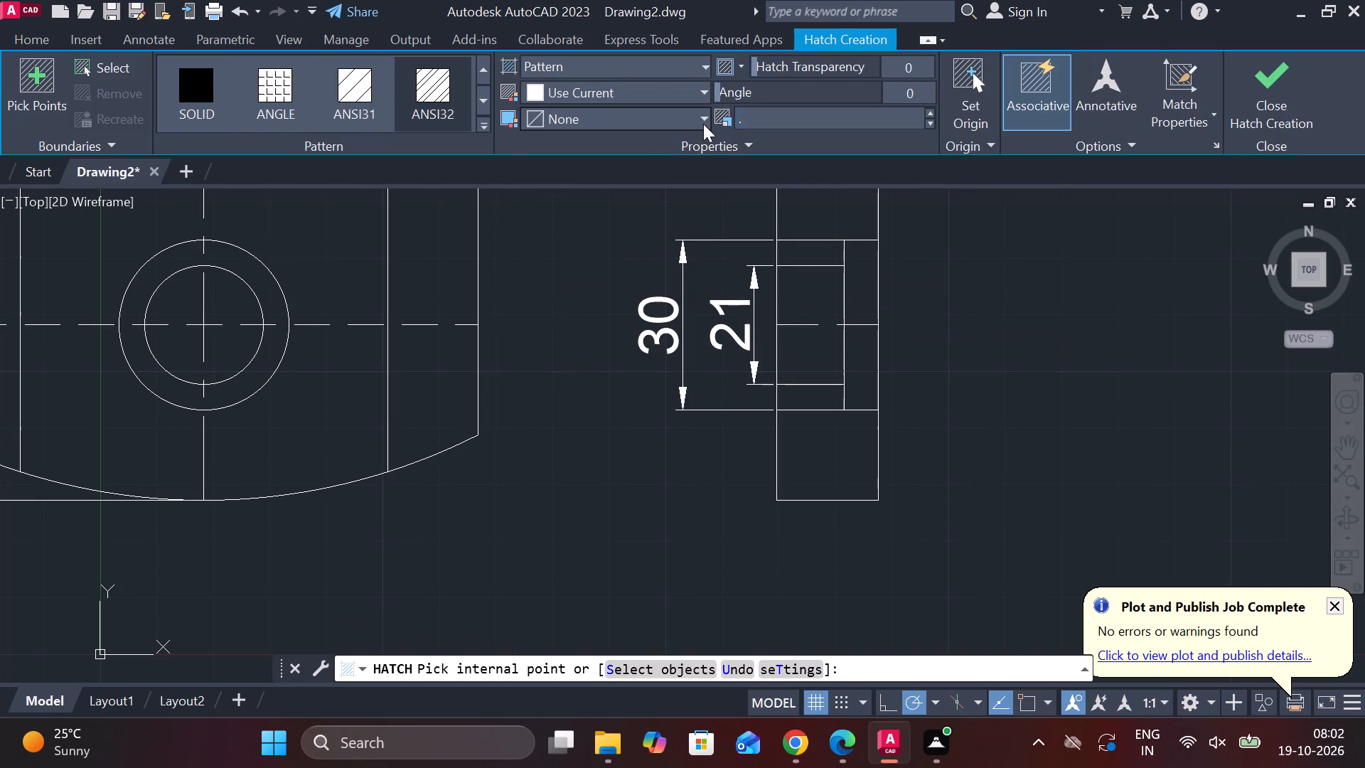
key("4")
scroll(847, 262, "up", 2)
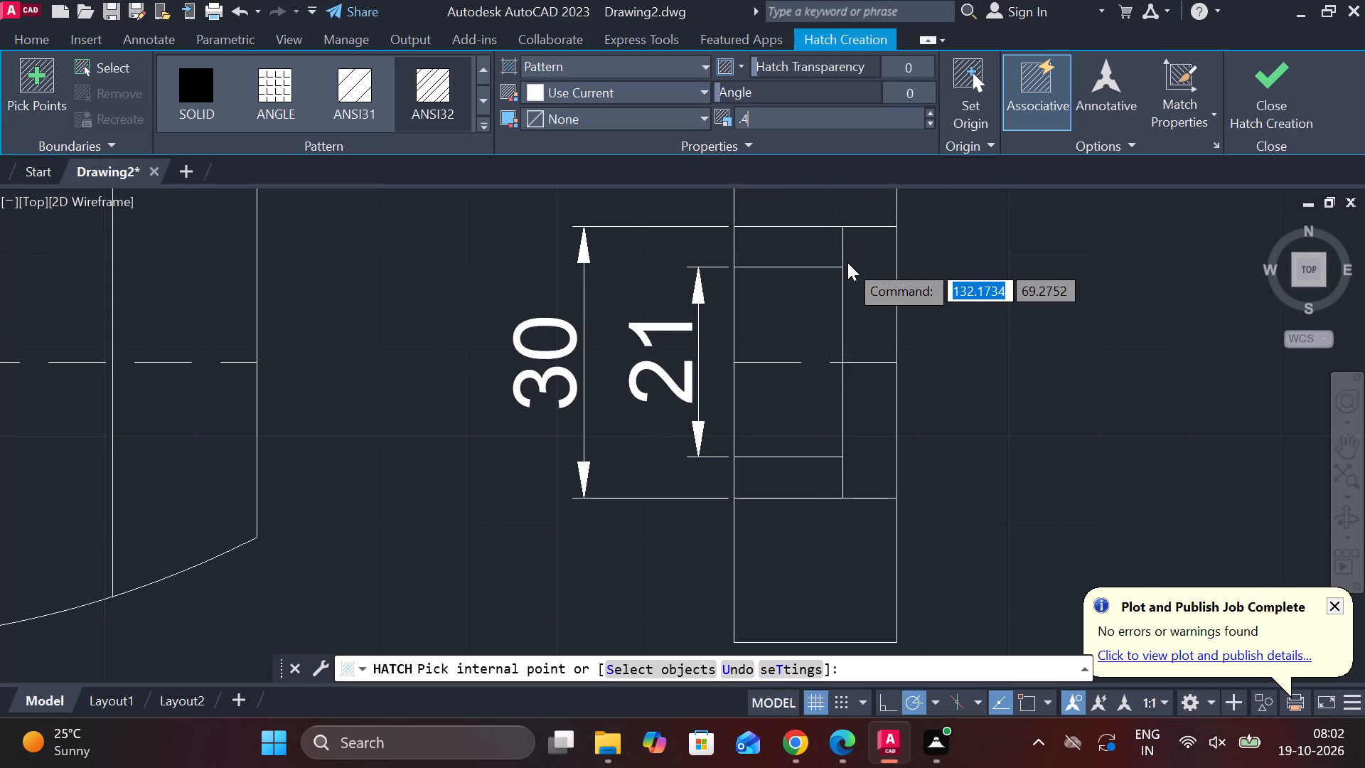
key("Return")
scroll(837, 292, "down", 2)
middle_click_drag(837, 292, 810, 518)
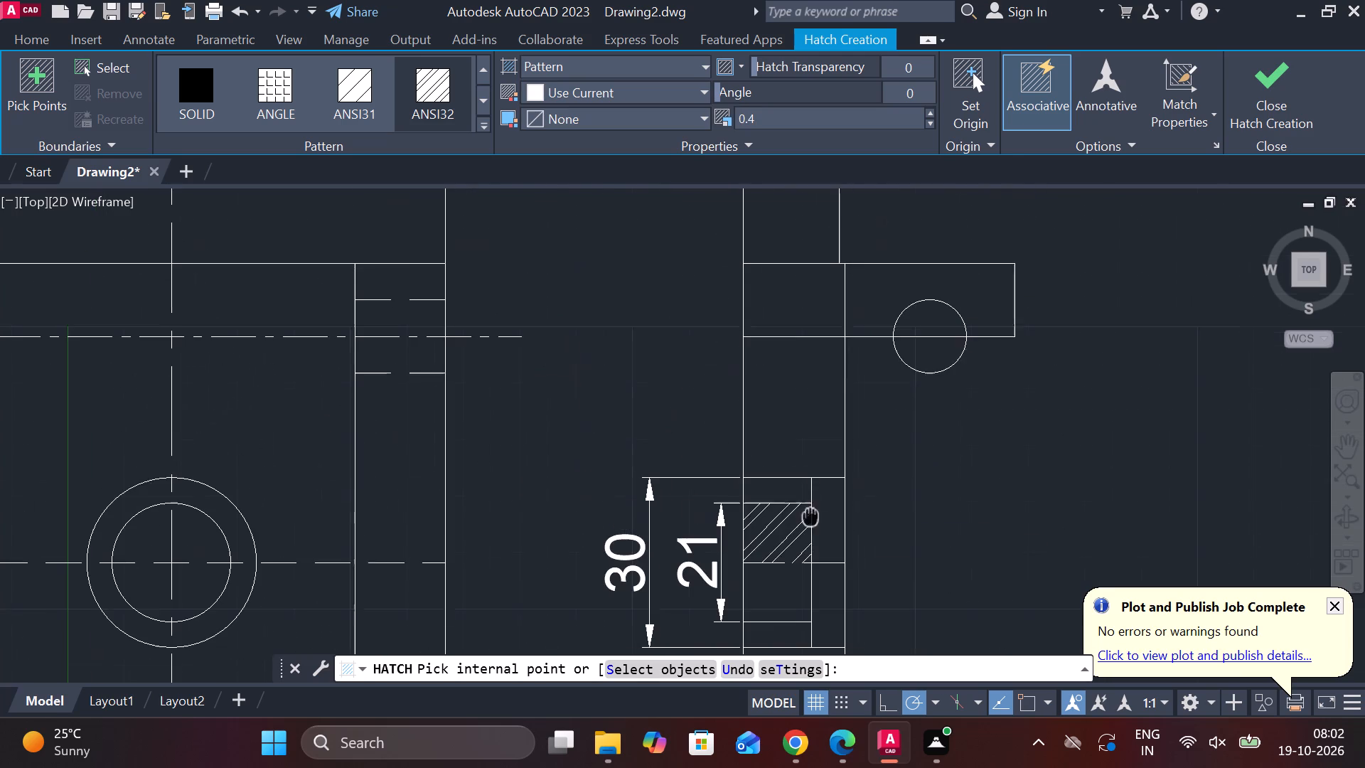
scroll(835, 335, "down", 1)
key("ctrl+z")
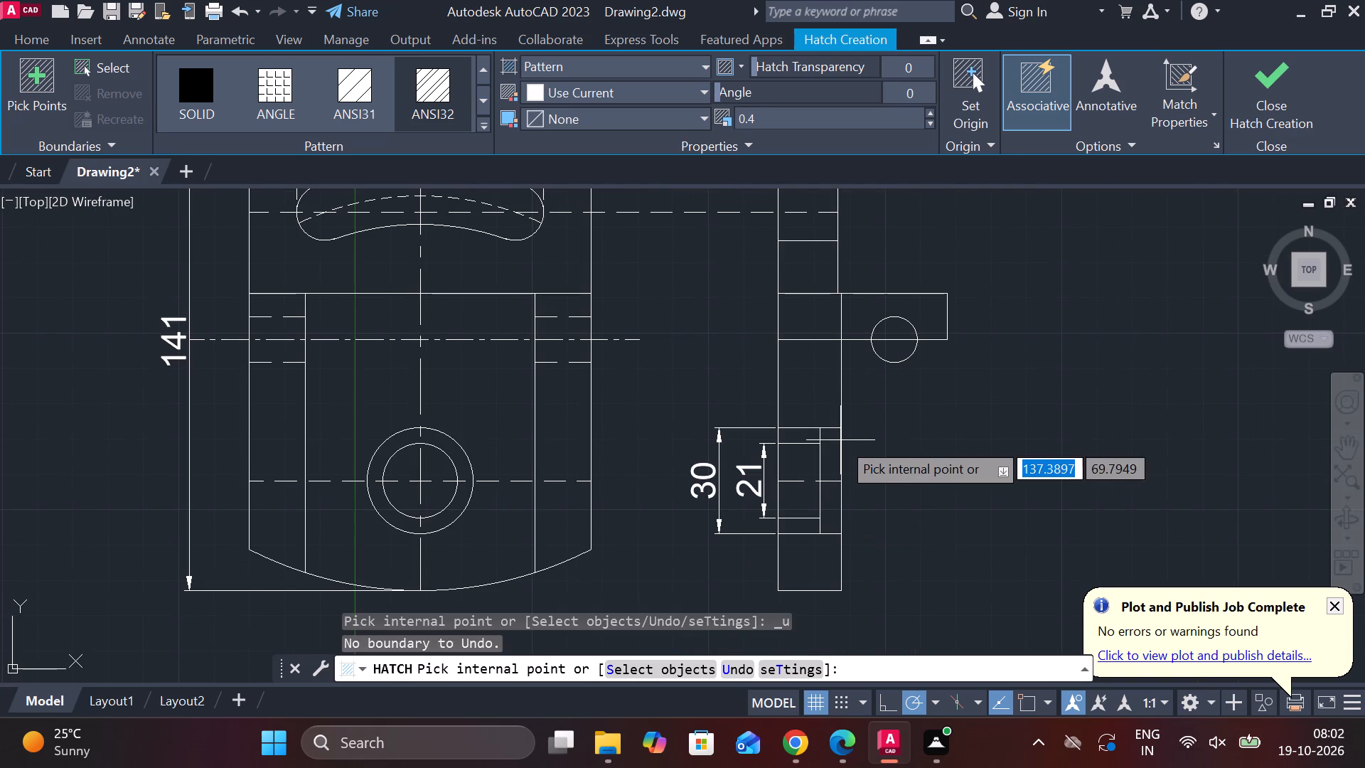
middle_click_drag(892, 245, 873, 334)
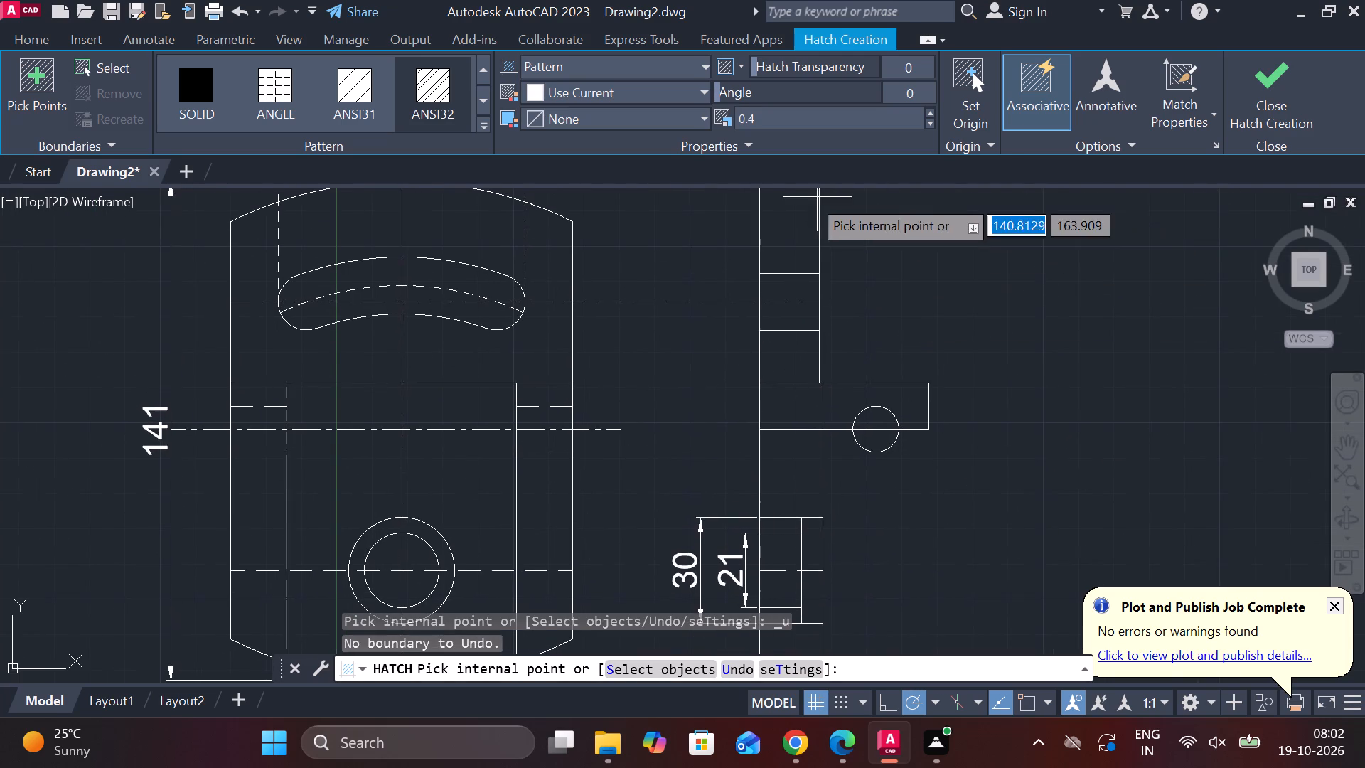
middle_click_drag(803, 217, 783, 347)
left_click(780, 363)
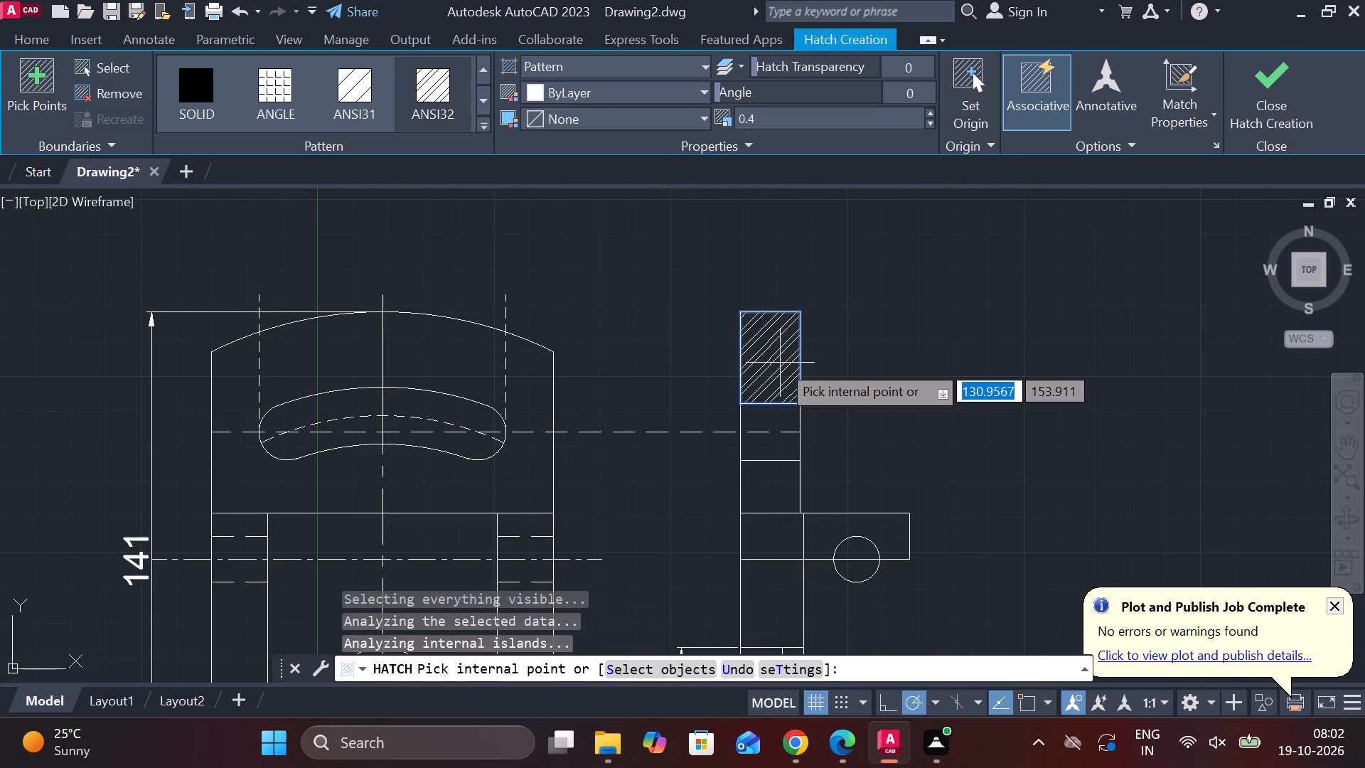
Set the scale of the top region's hatch to 0.3.
left_click(781, 114)
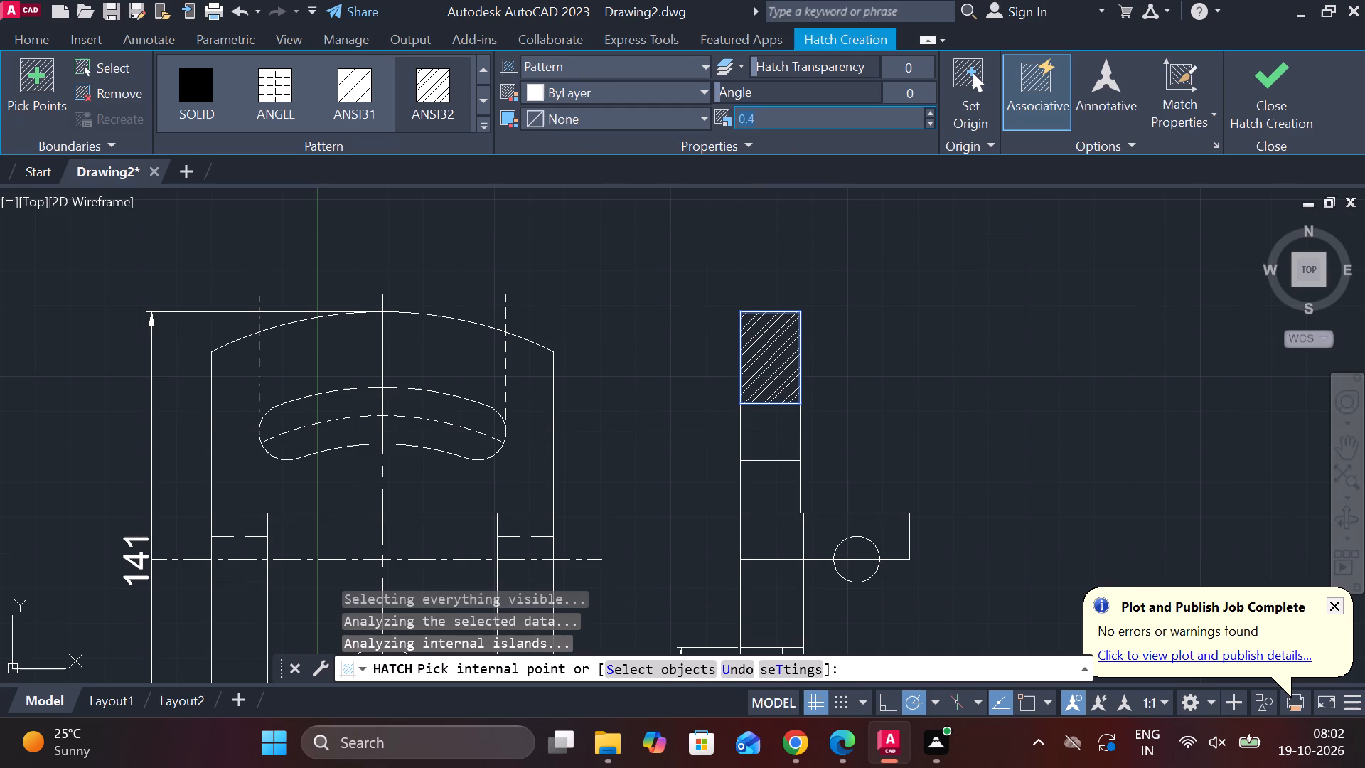
key("period")
type("3")
key("space")
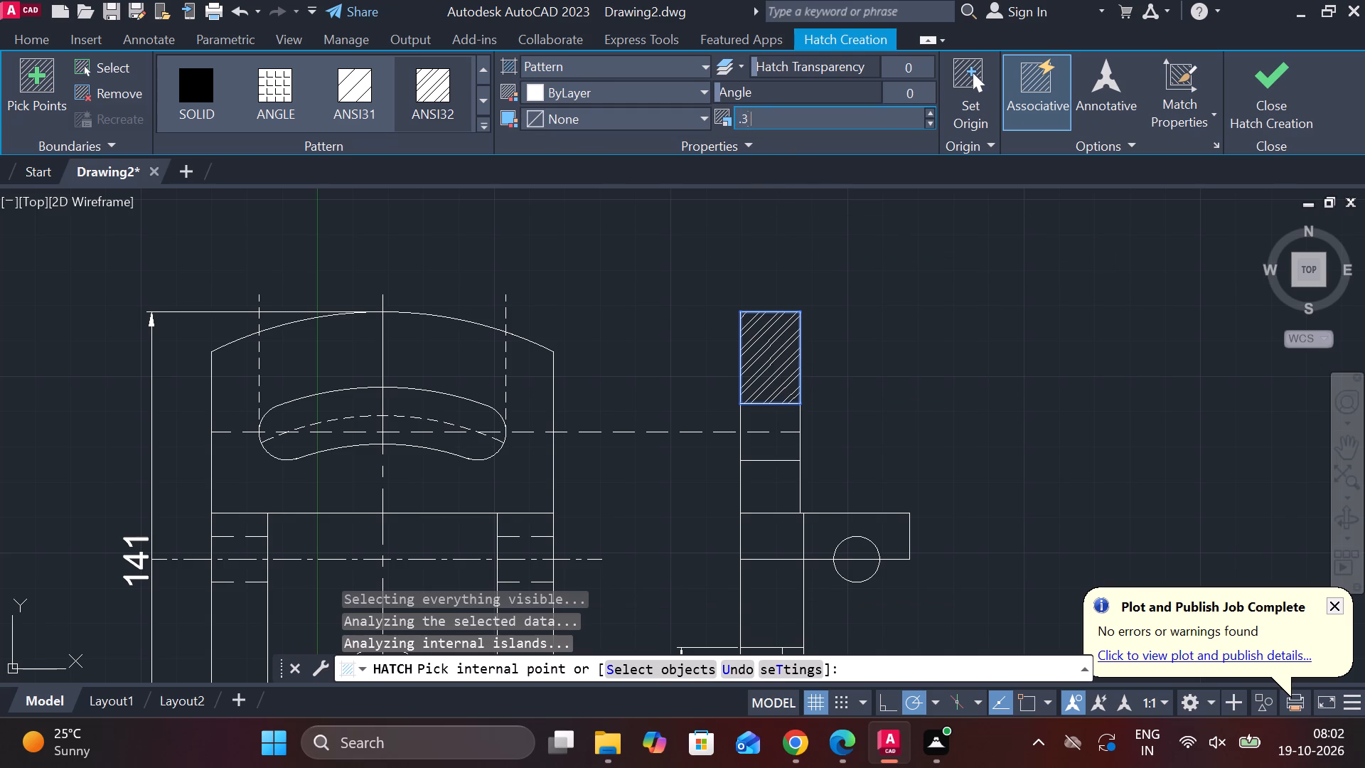
key("Return")
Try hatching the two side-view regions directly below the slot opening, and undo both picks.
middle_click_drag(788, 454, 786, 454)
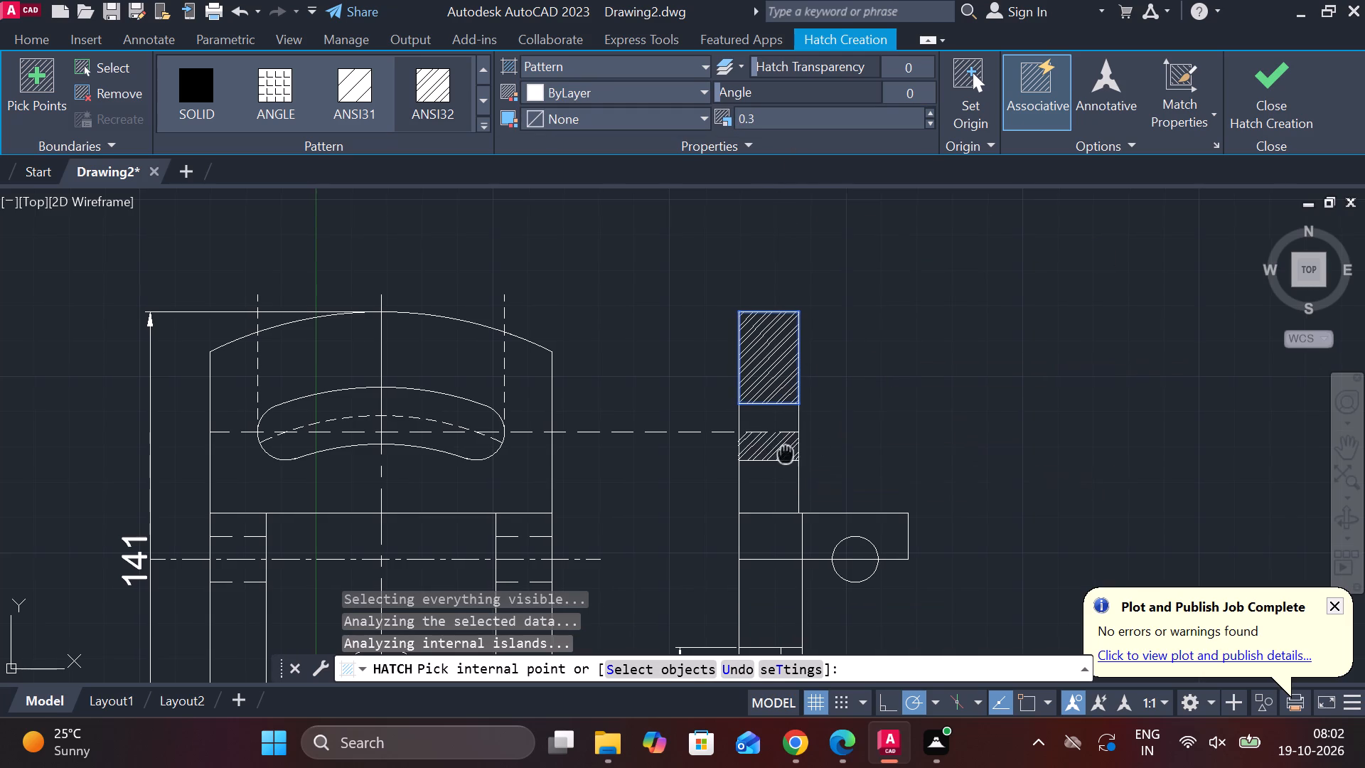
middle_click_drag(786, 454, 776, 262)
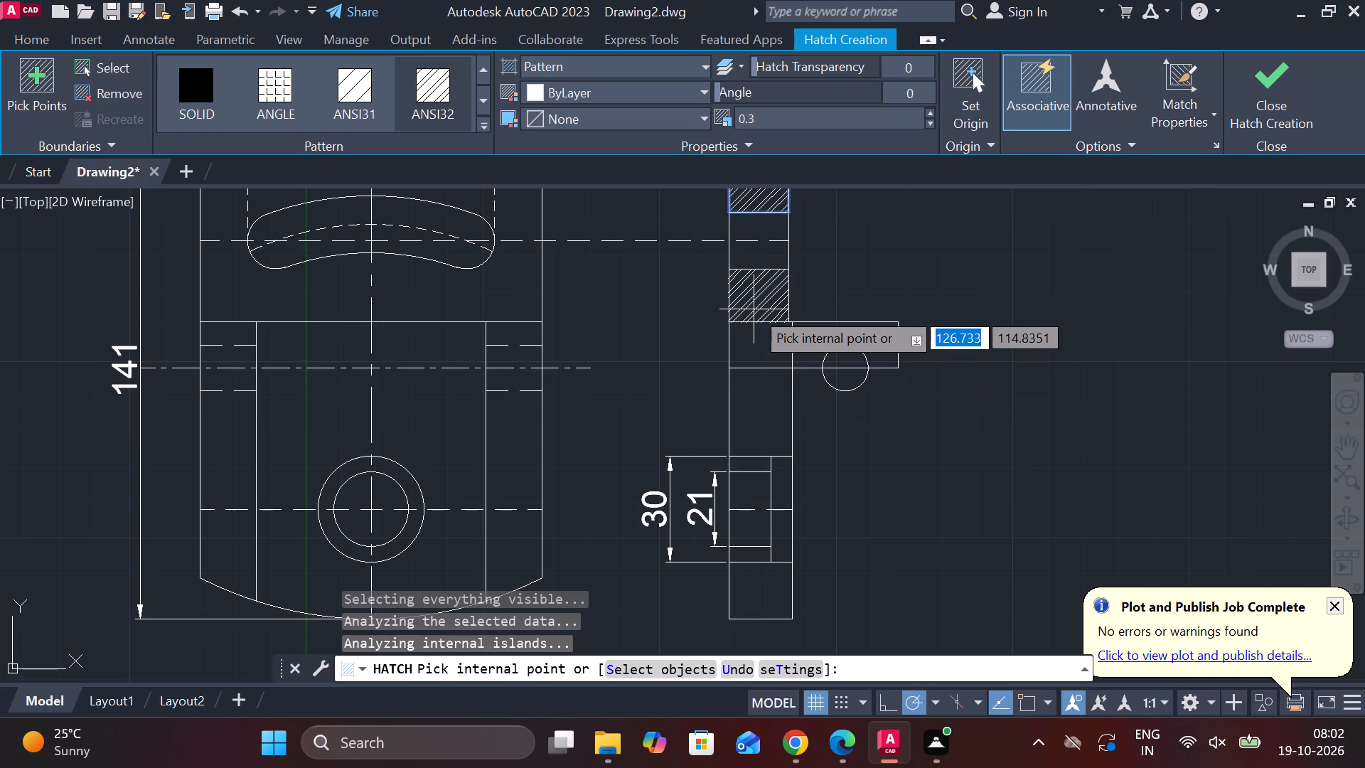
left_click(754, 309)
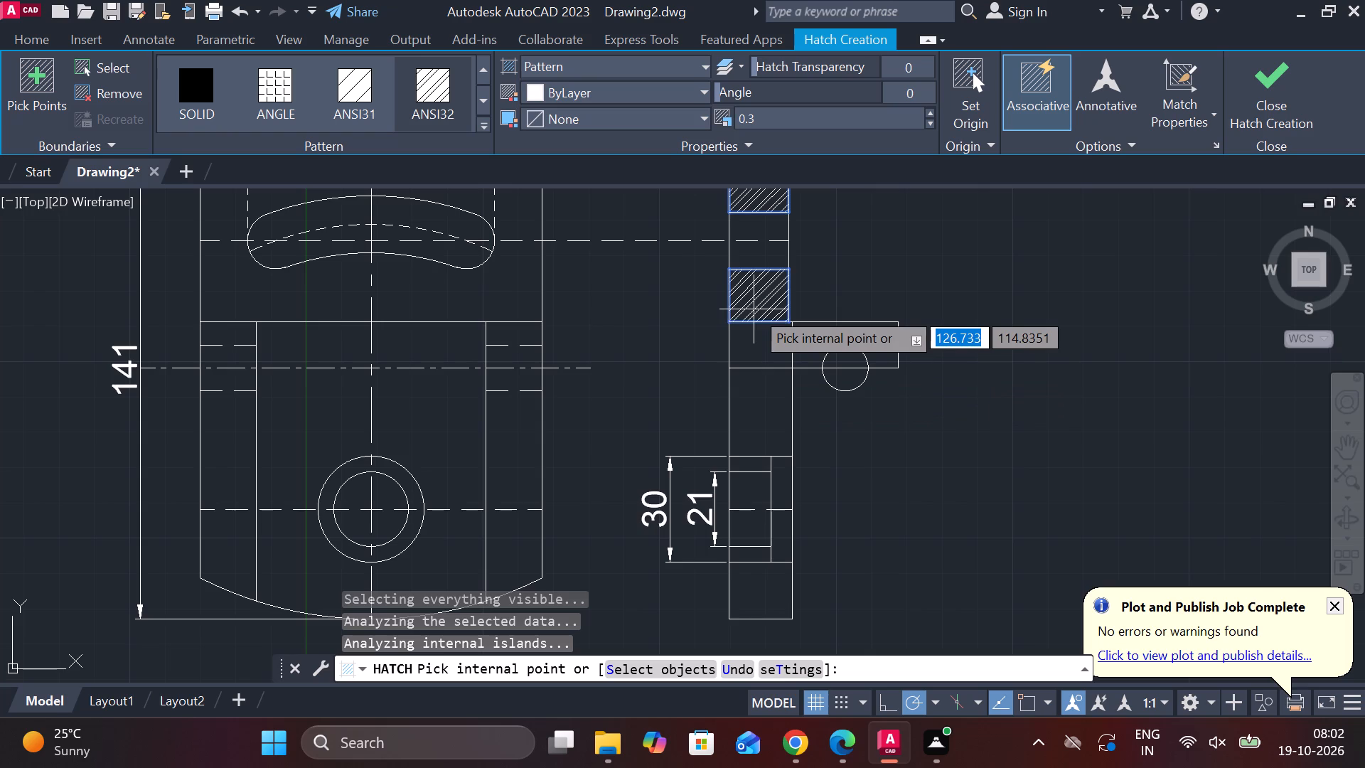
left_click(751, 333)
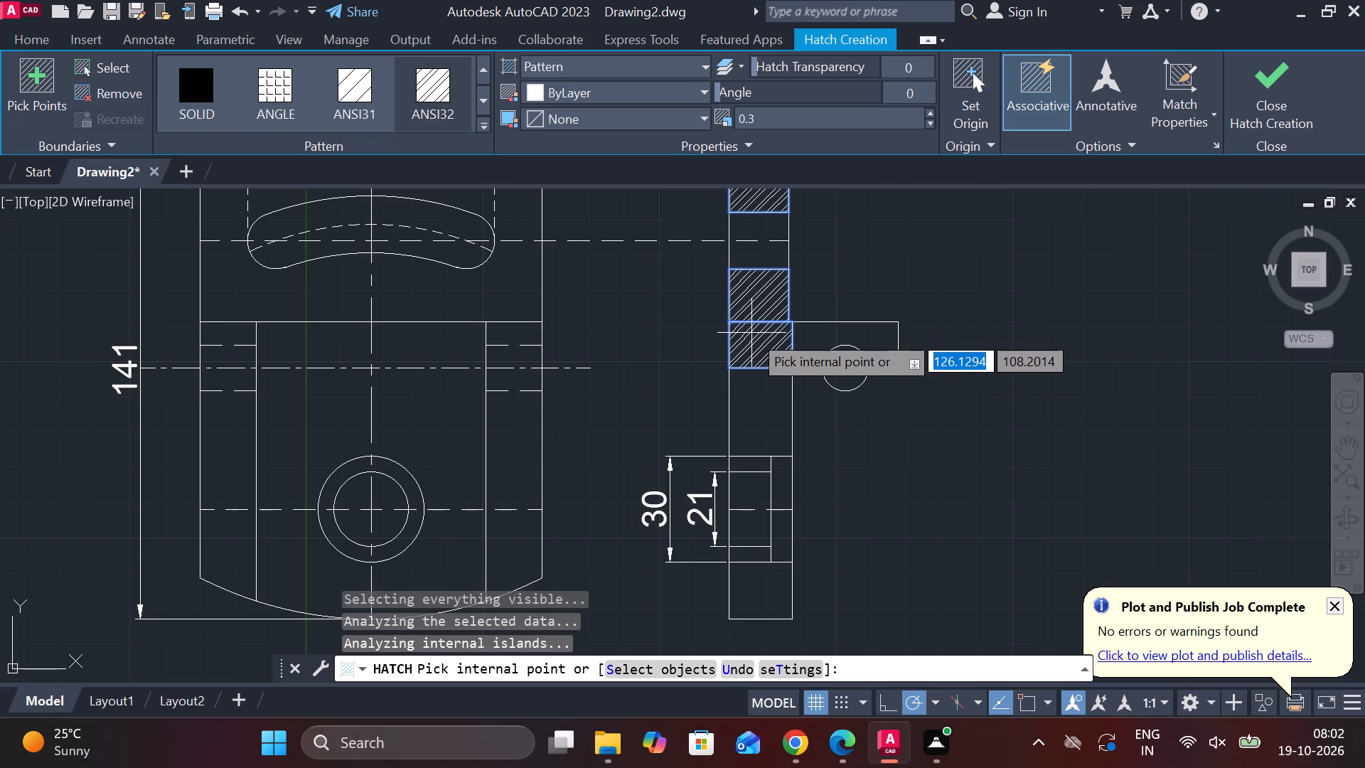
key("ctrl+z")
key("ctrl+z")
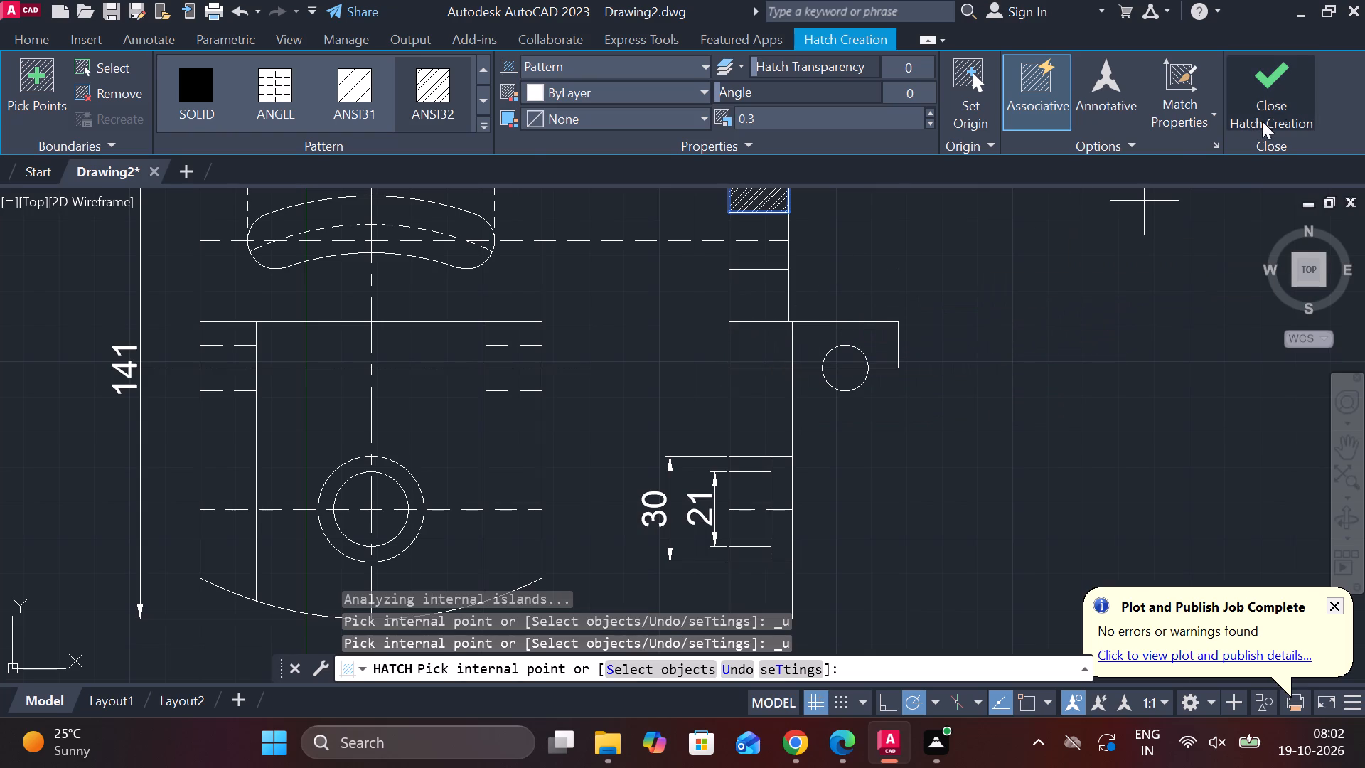
Finish the hatch with only the side view's top region filled.
left_click(1275, 105)
Trim the horizontal lines crossing the side view's body at the projecting lug and beside the stepped hole's larger recess.
type("TR")
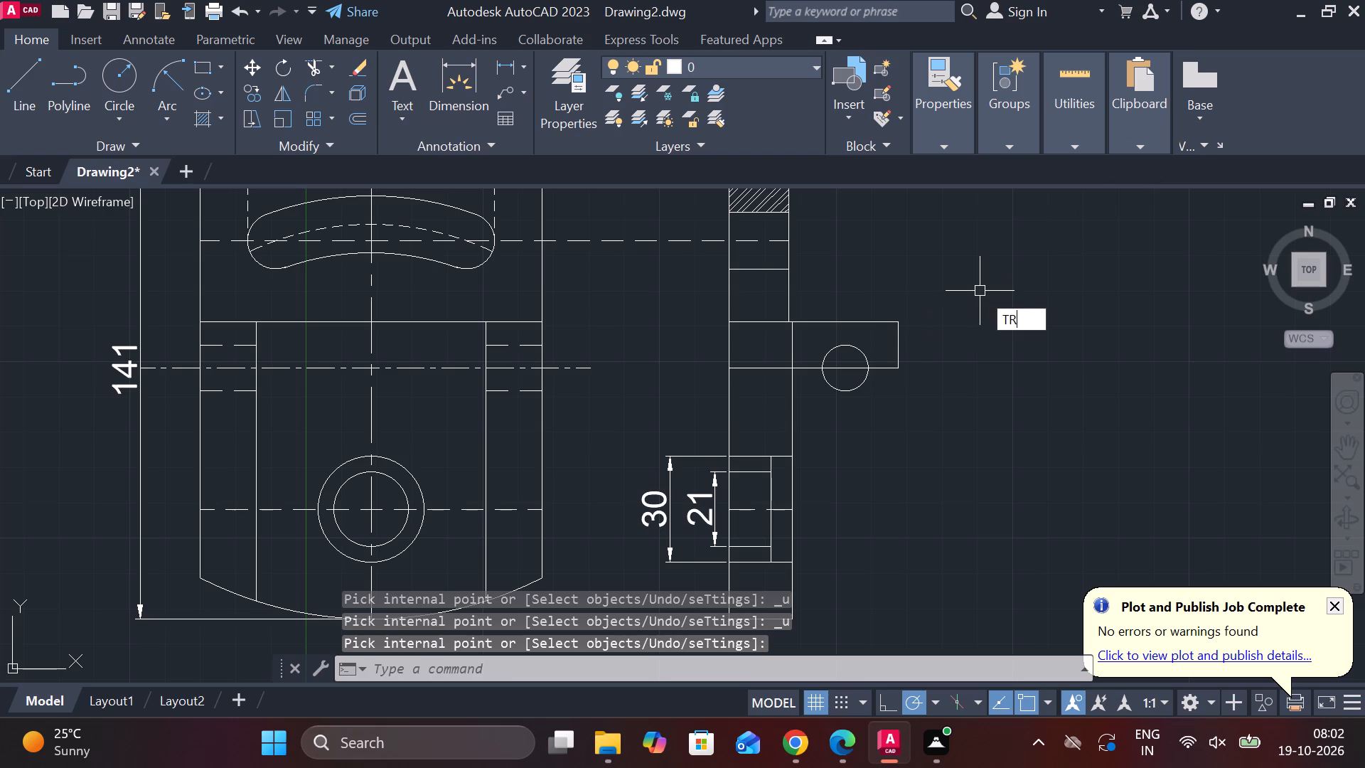
key("space")
left_click(751, 368)
left_click(761, 323)
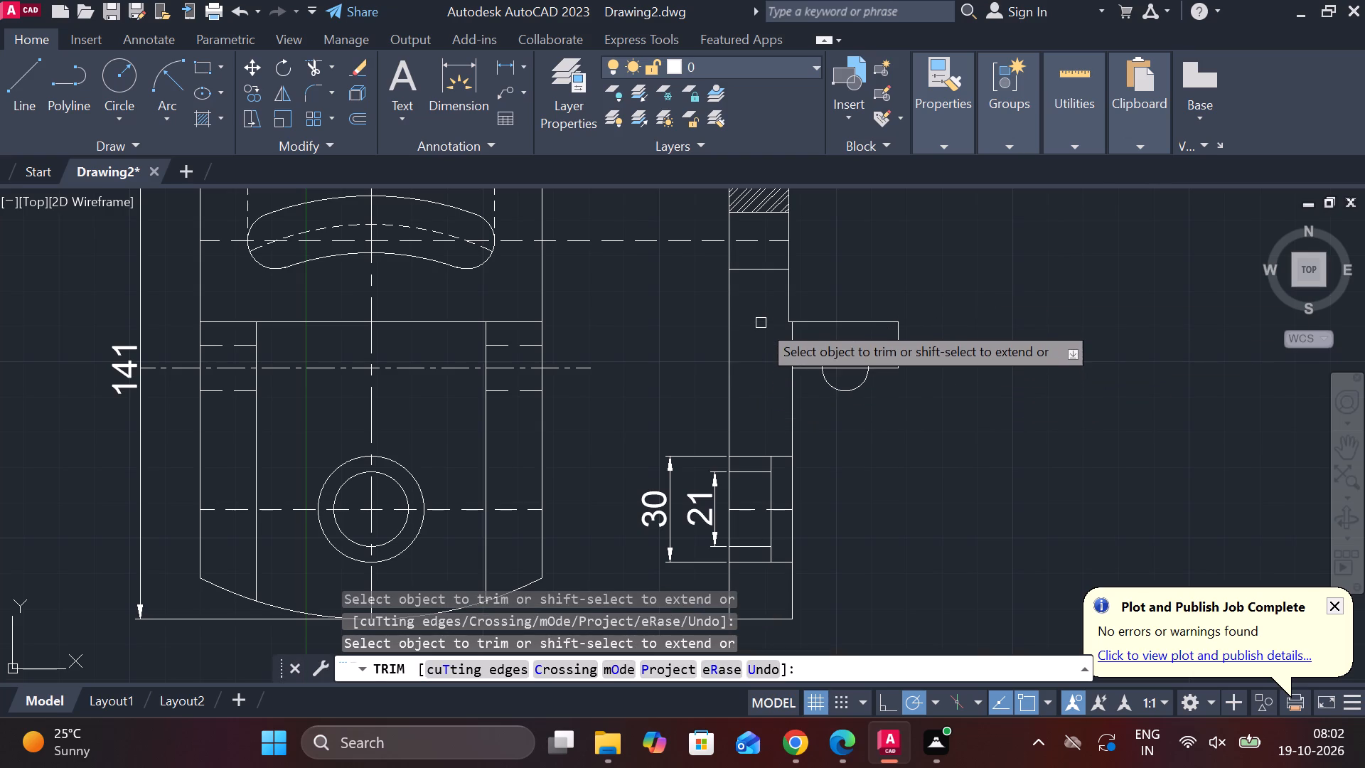
middle_click_drag(855, 419, 852, 385)
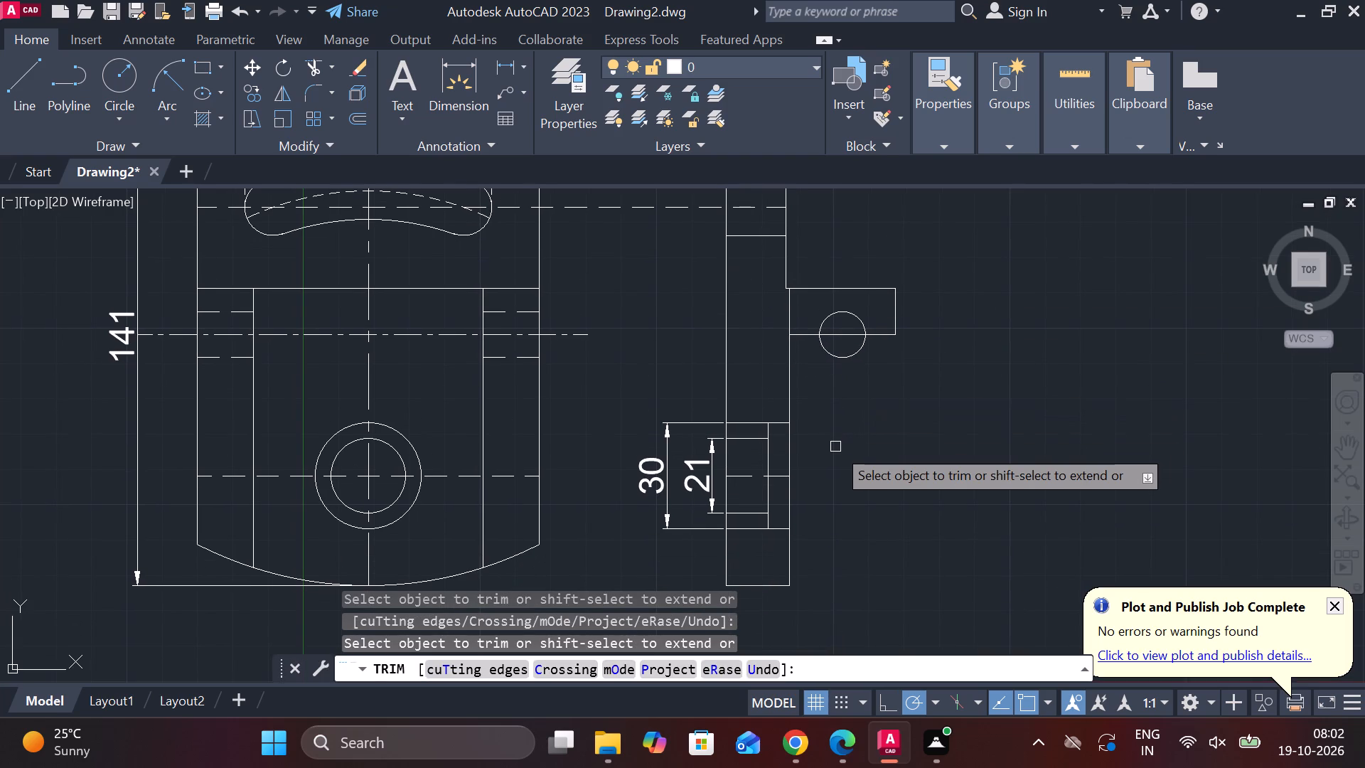
left_click(749, 421)
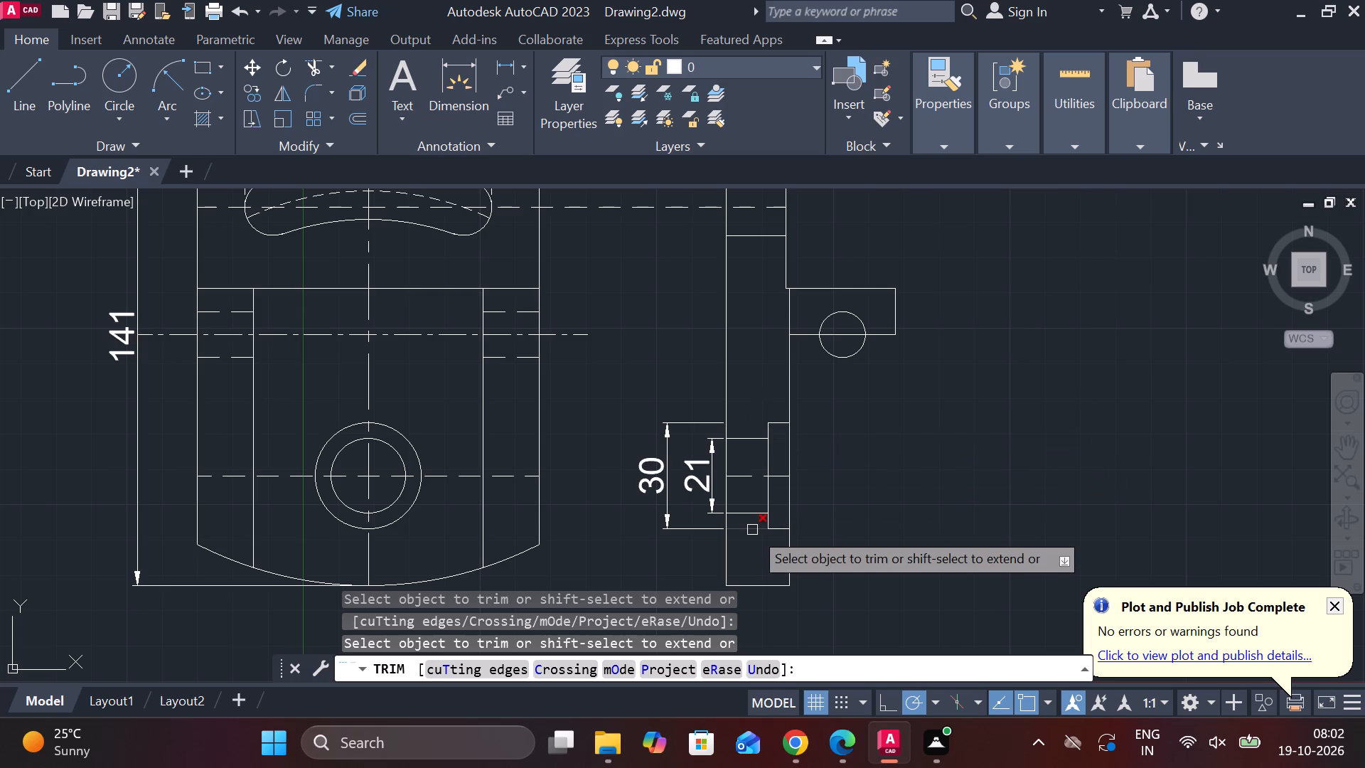
left_click(752, 530)
key("Escape")
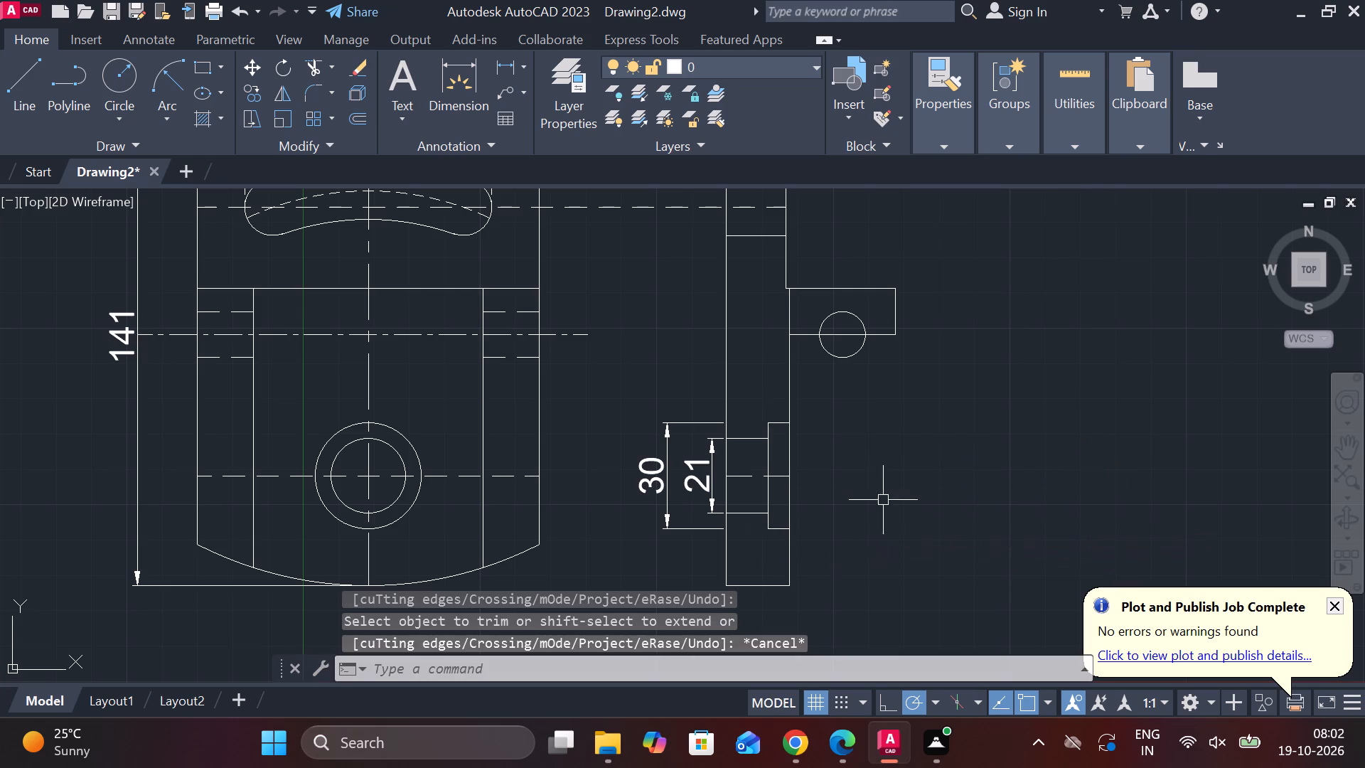
Hatch the side-view regions below the stepped hole and between the hole and slot opening with ANSI32 at scale 0.3.
left_click(202, 118)
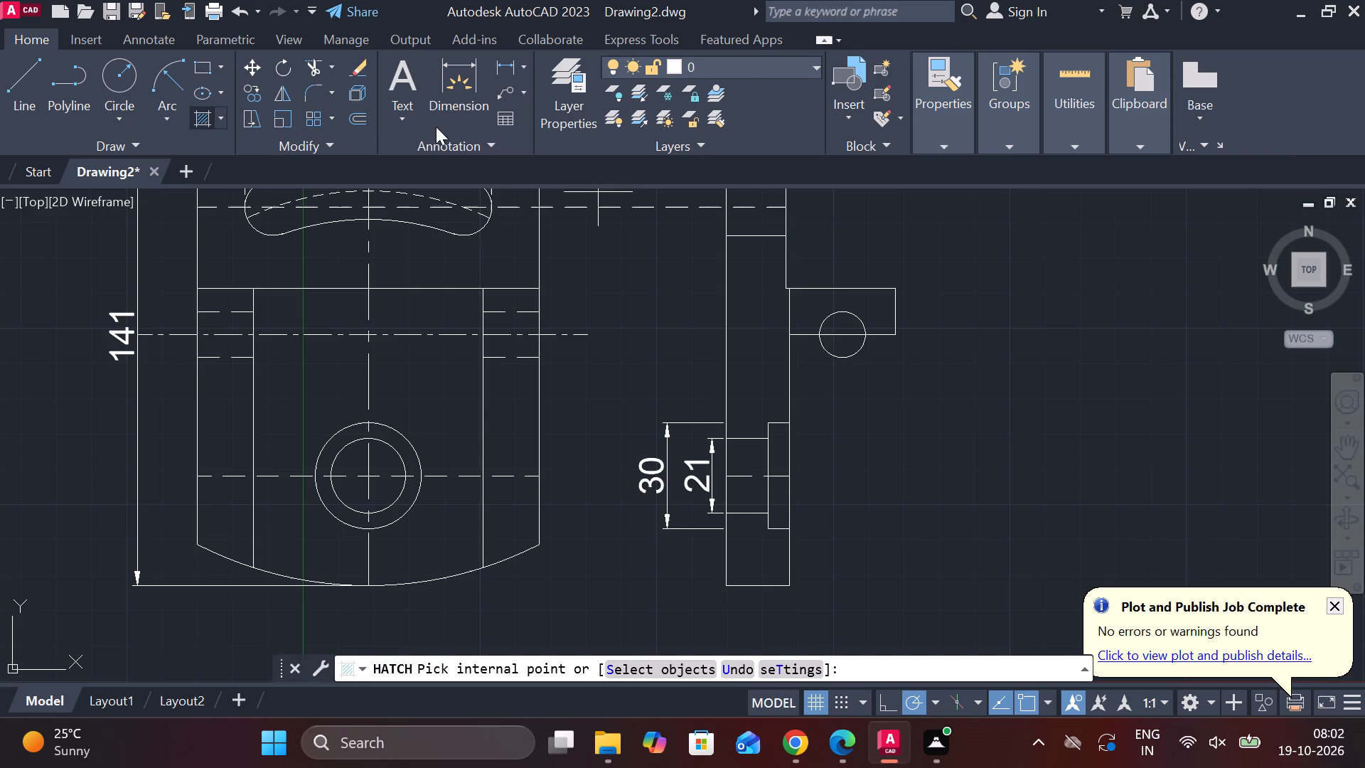
left_click(757, 555)
left_click(763, 397)
middle_click_drag(763, 369, 764, 516)
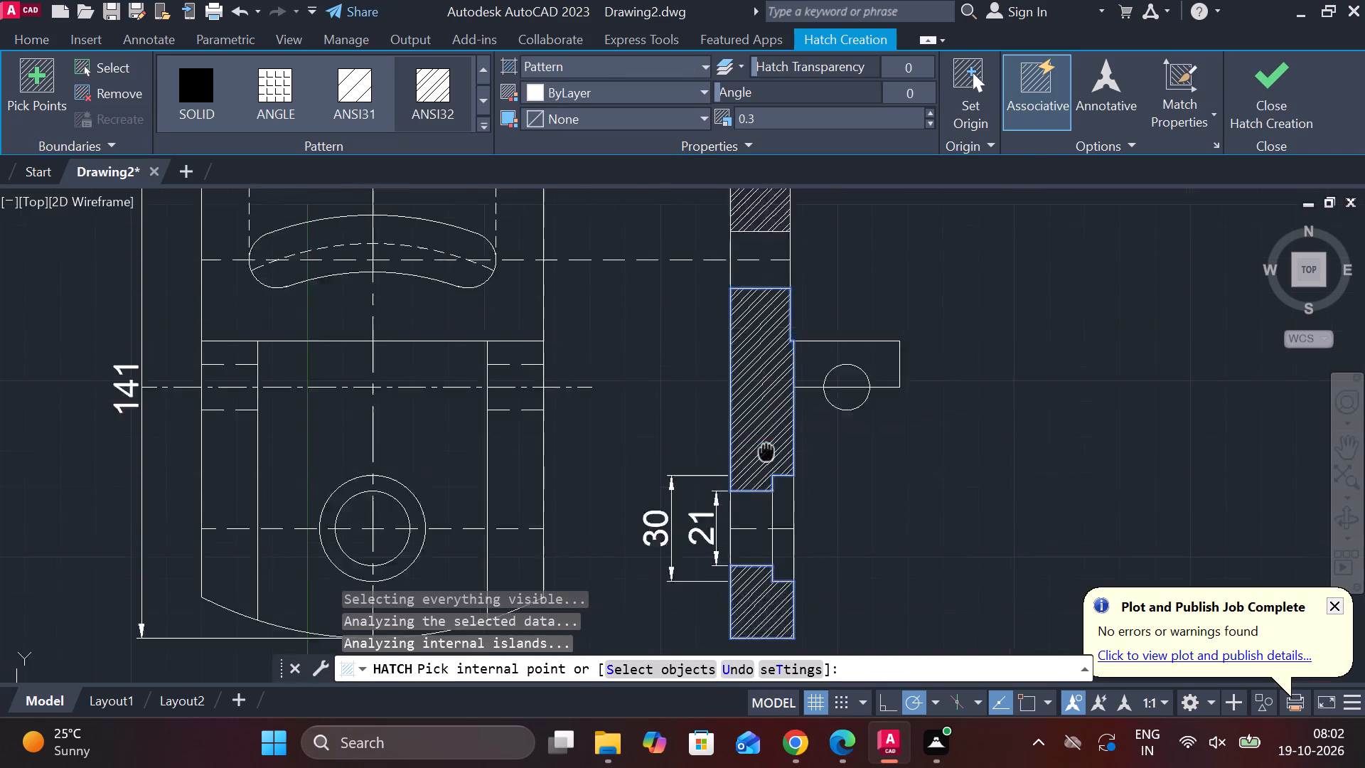
middle_click_drag(764, 516, 761, 577)
left_click(1257, 111)
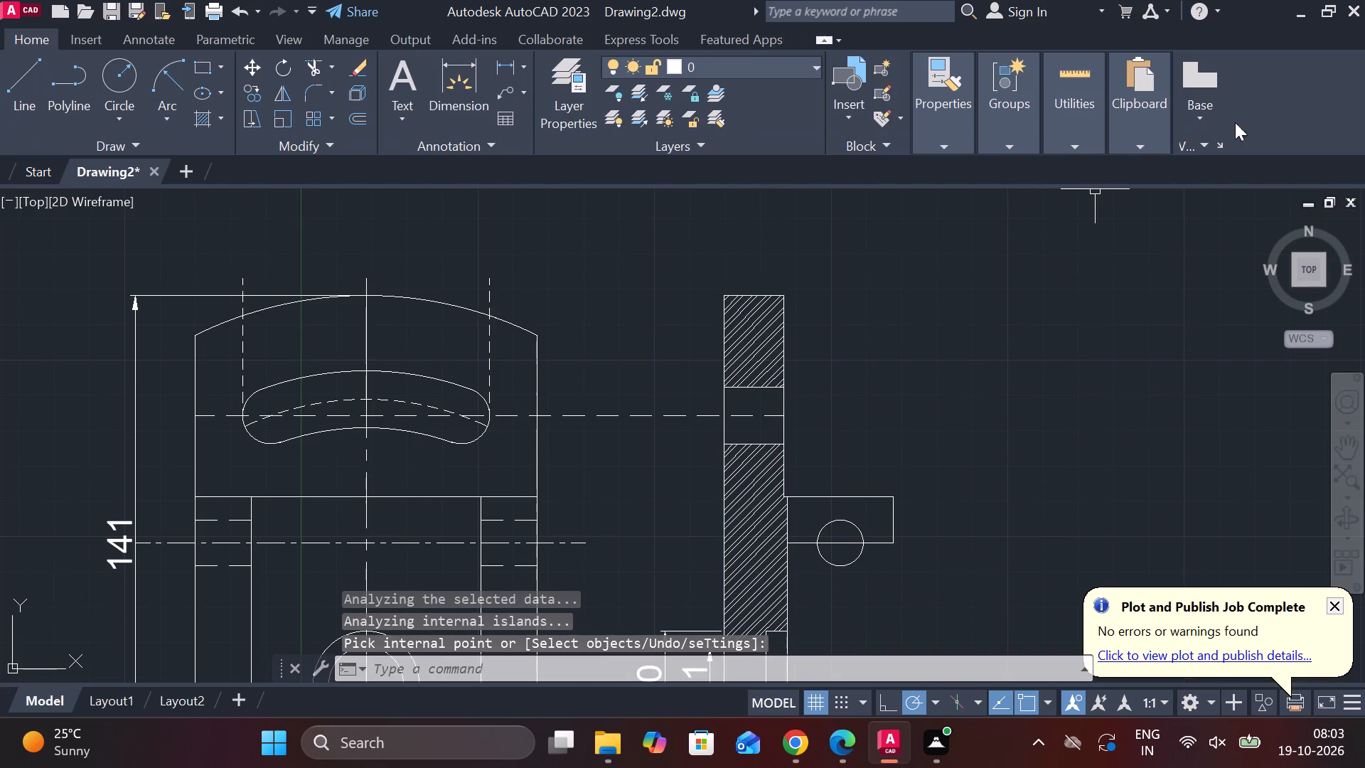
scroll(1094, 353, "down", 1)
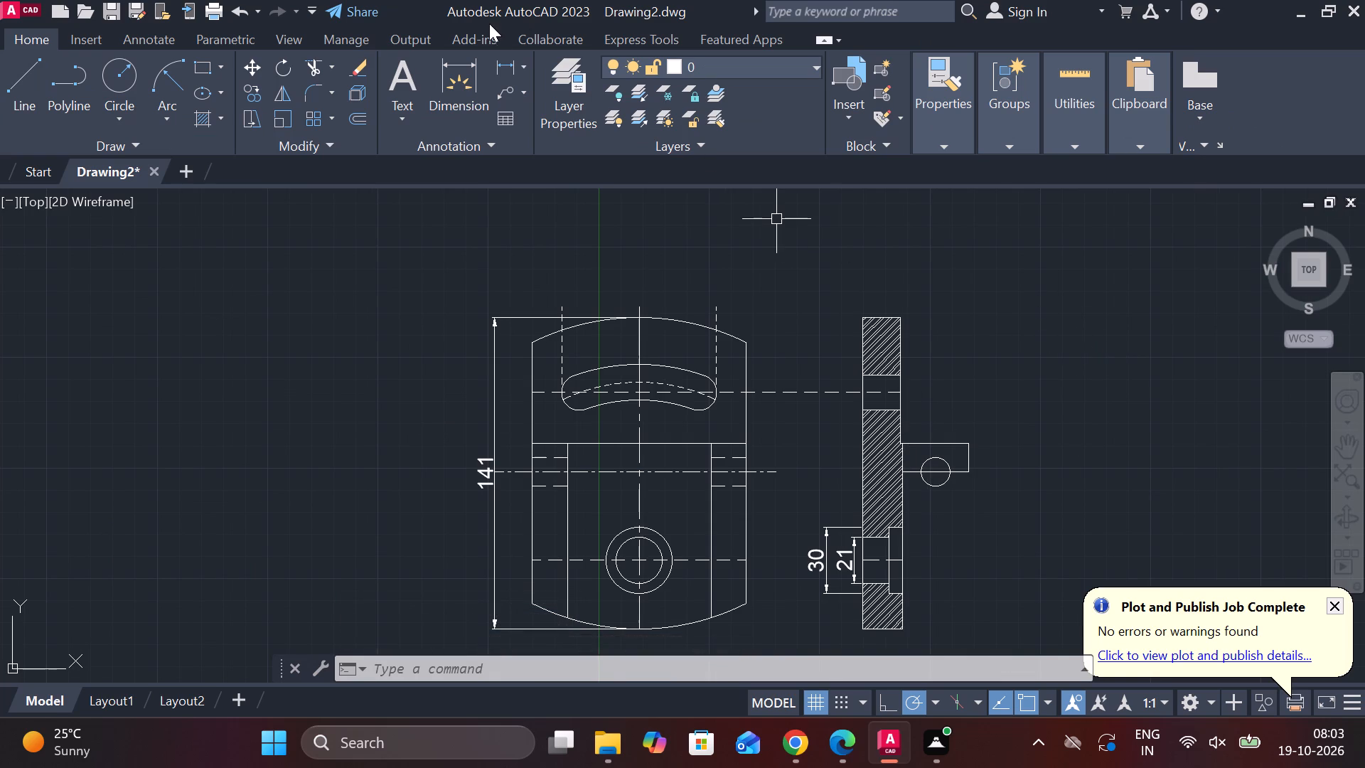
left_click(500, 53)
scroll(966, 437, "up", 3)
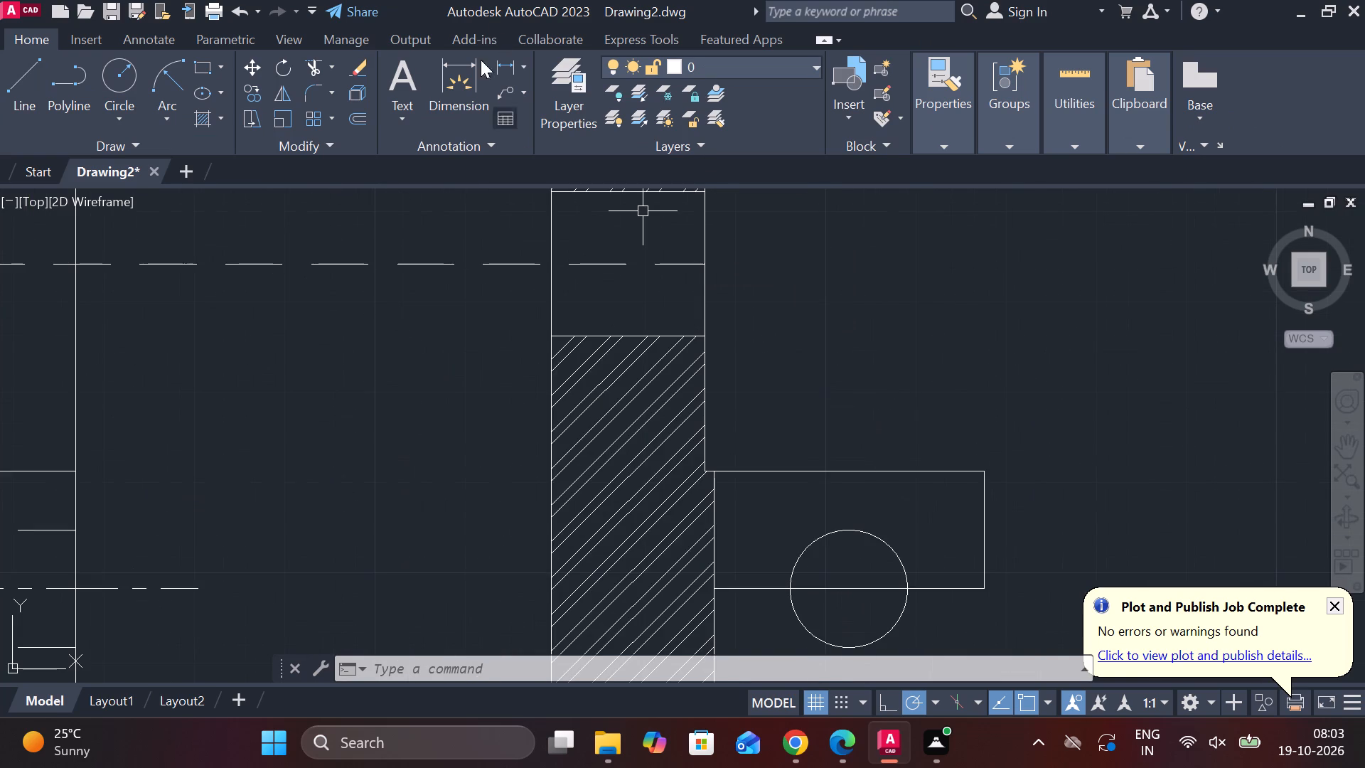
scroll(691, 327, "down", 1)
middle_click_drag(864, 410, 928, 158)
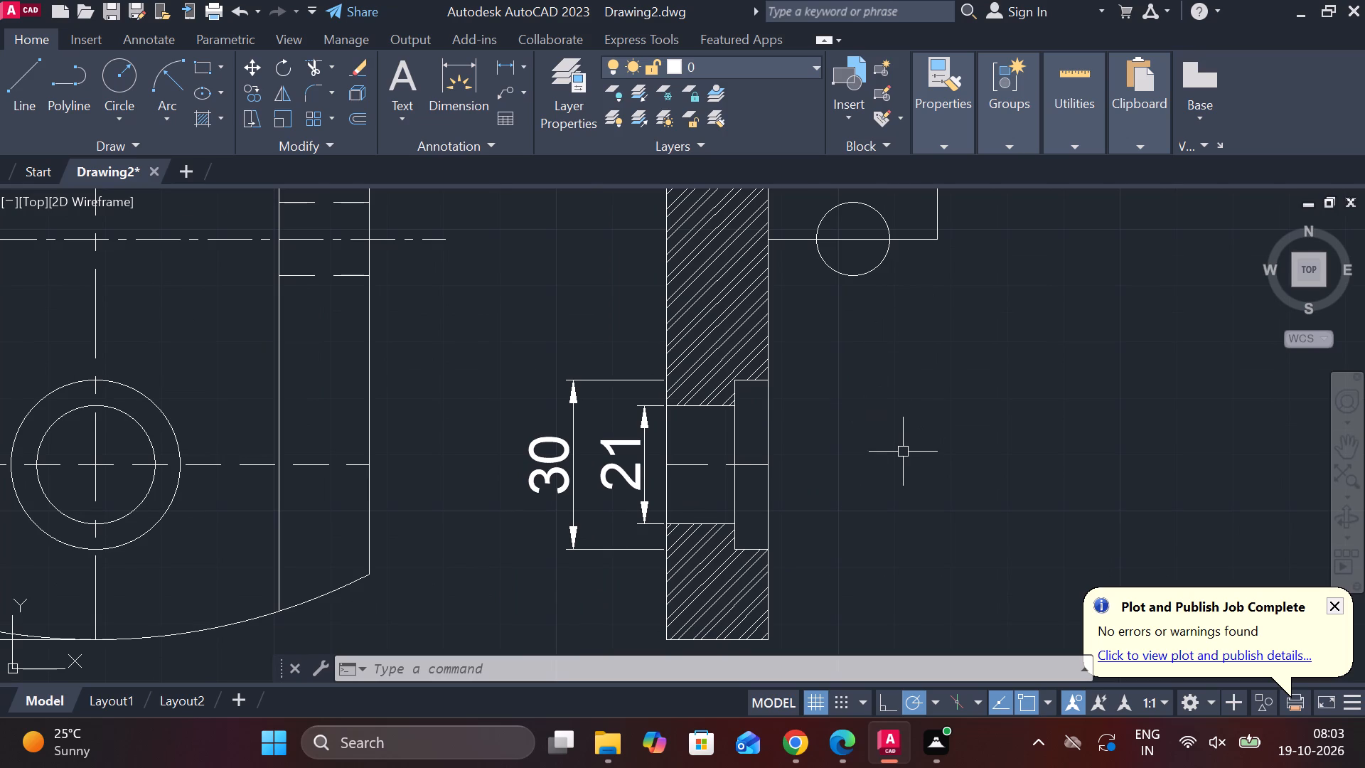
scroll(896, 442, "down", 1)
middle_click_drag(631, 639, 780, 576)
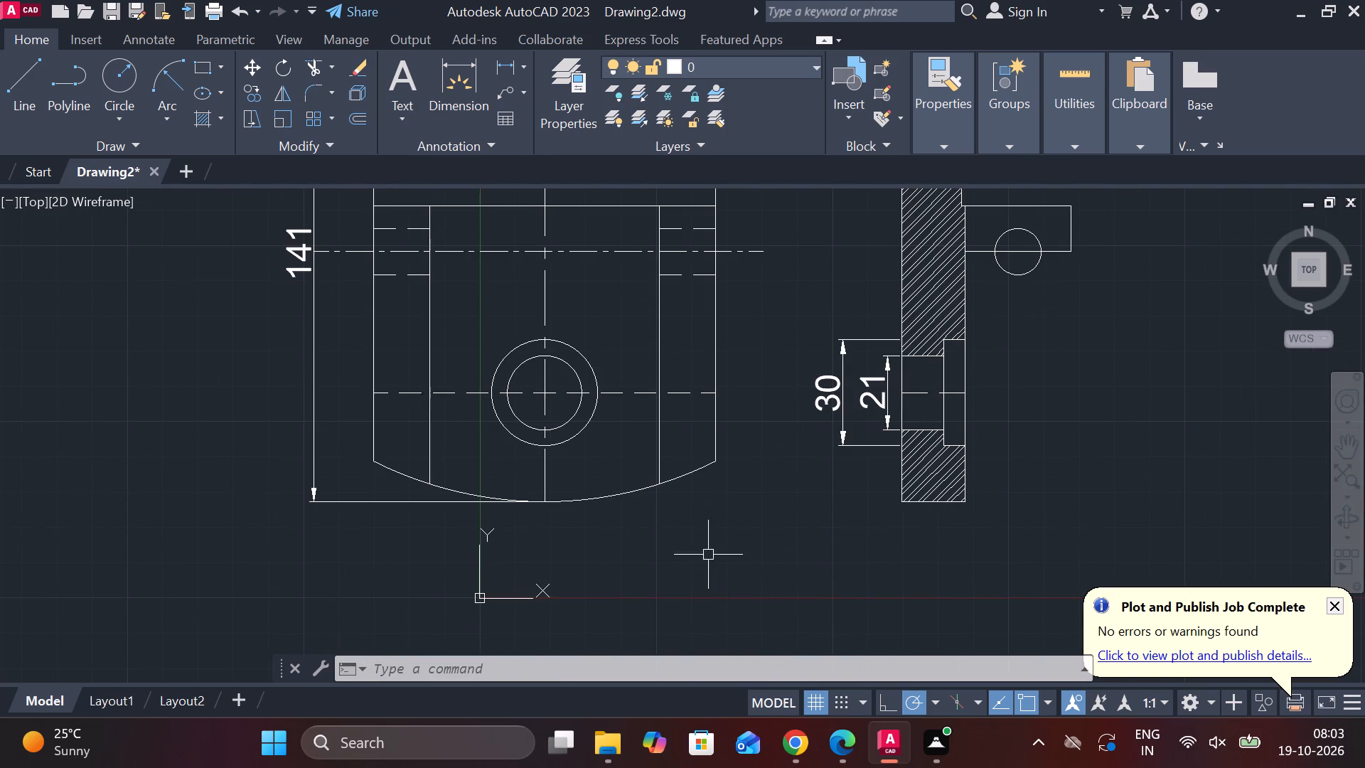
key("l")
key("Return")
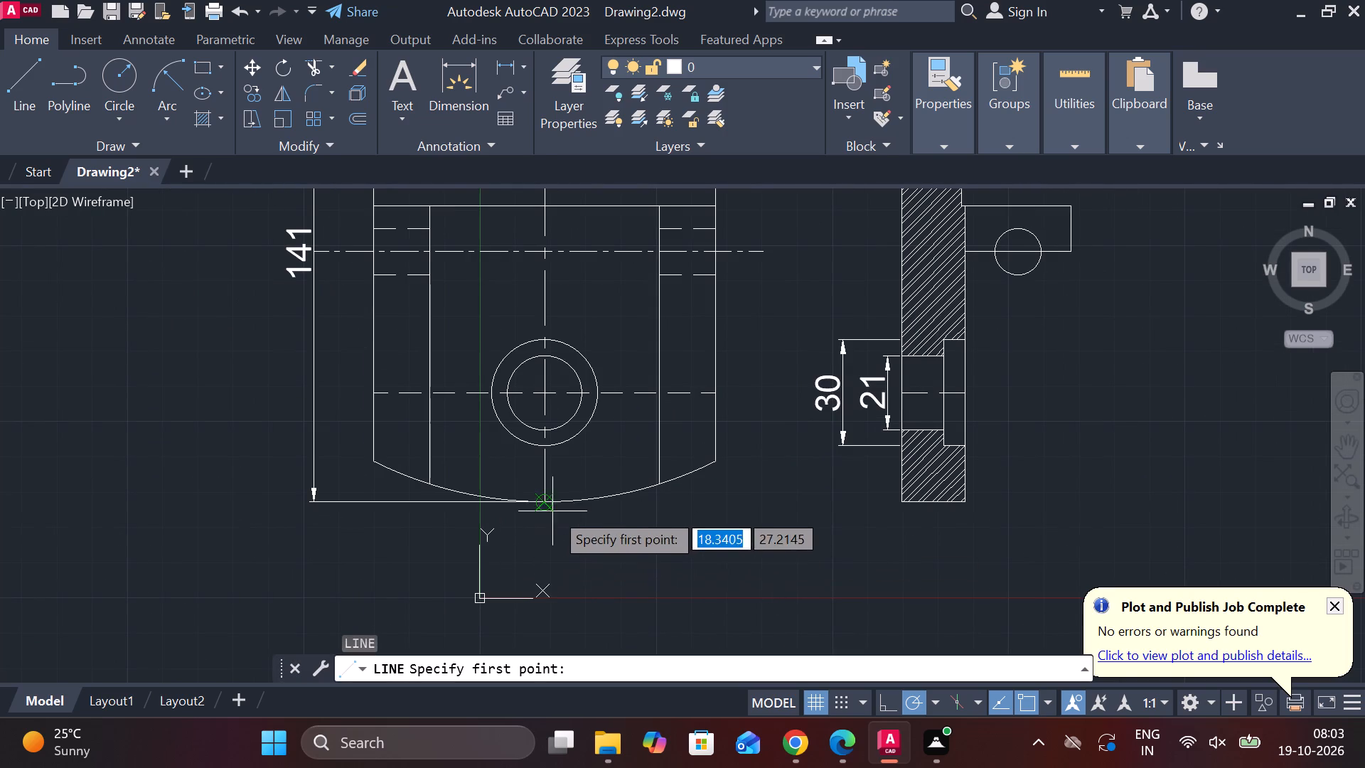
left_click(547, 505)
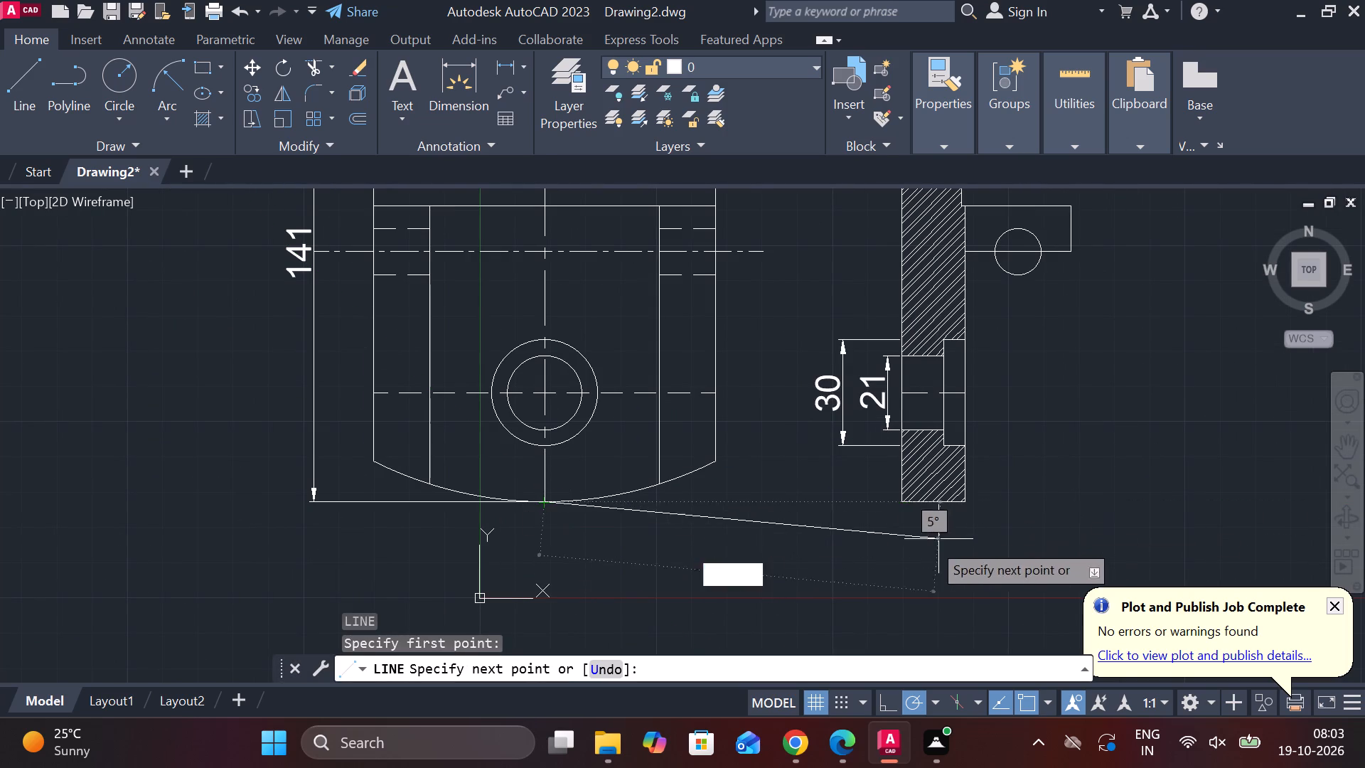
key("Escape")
Draw the lug's lower edge 30 long from the side view's body, level with the front view's lower corner, and close it up to the lug's outer corner.
key("space")
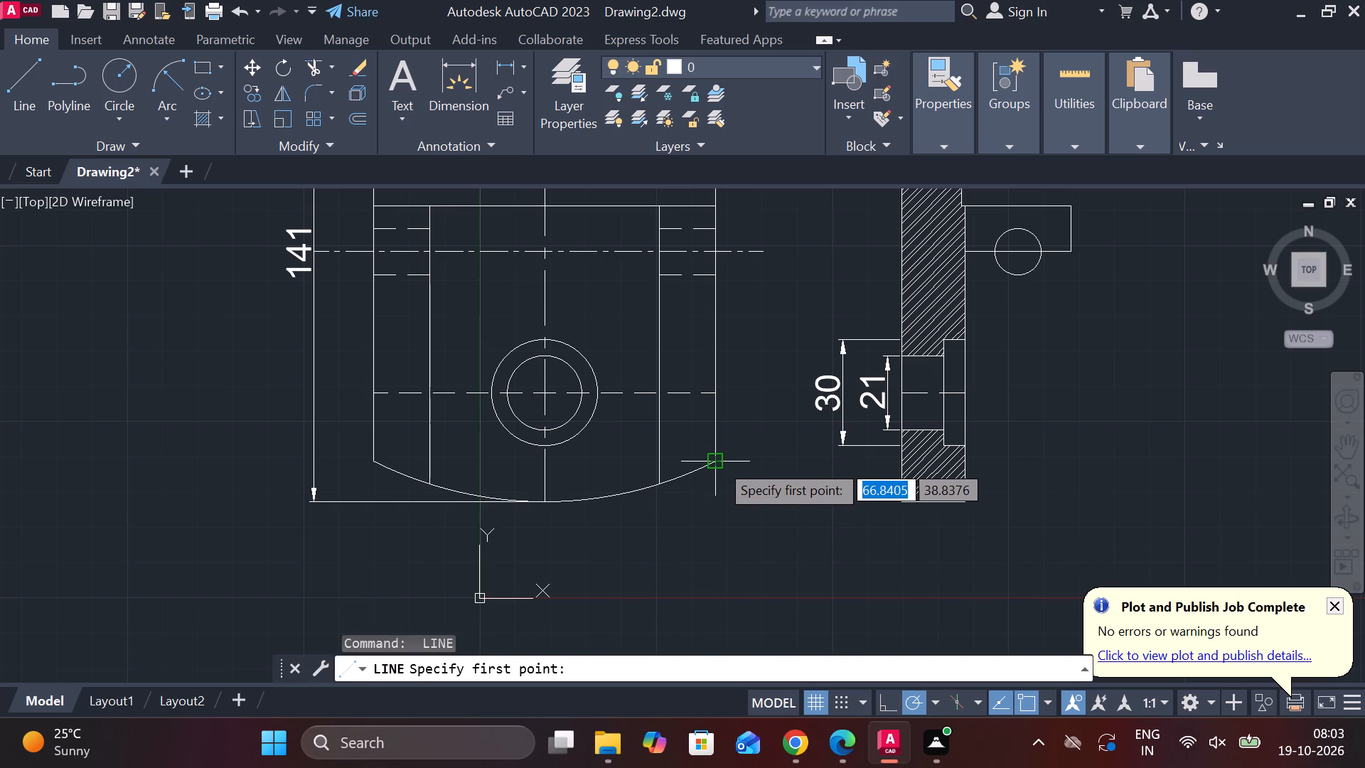
left_click(970, 462)
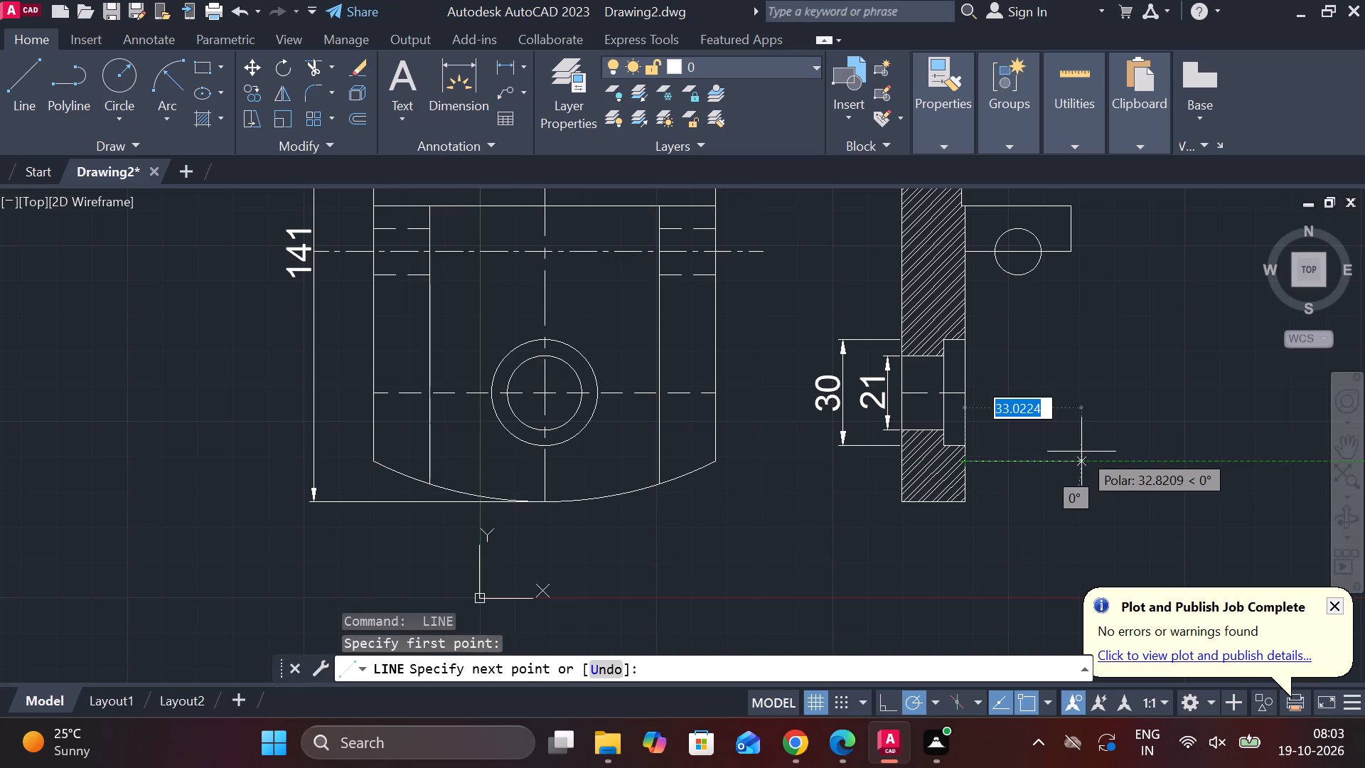
type("30")
key("Return")
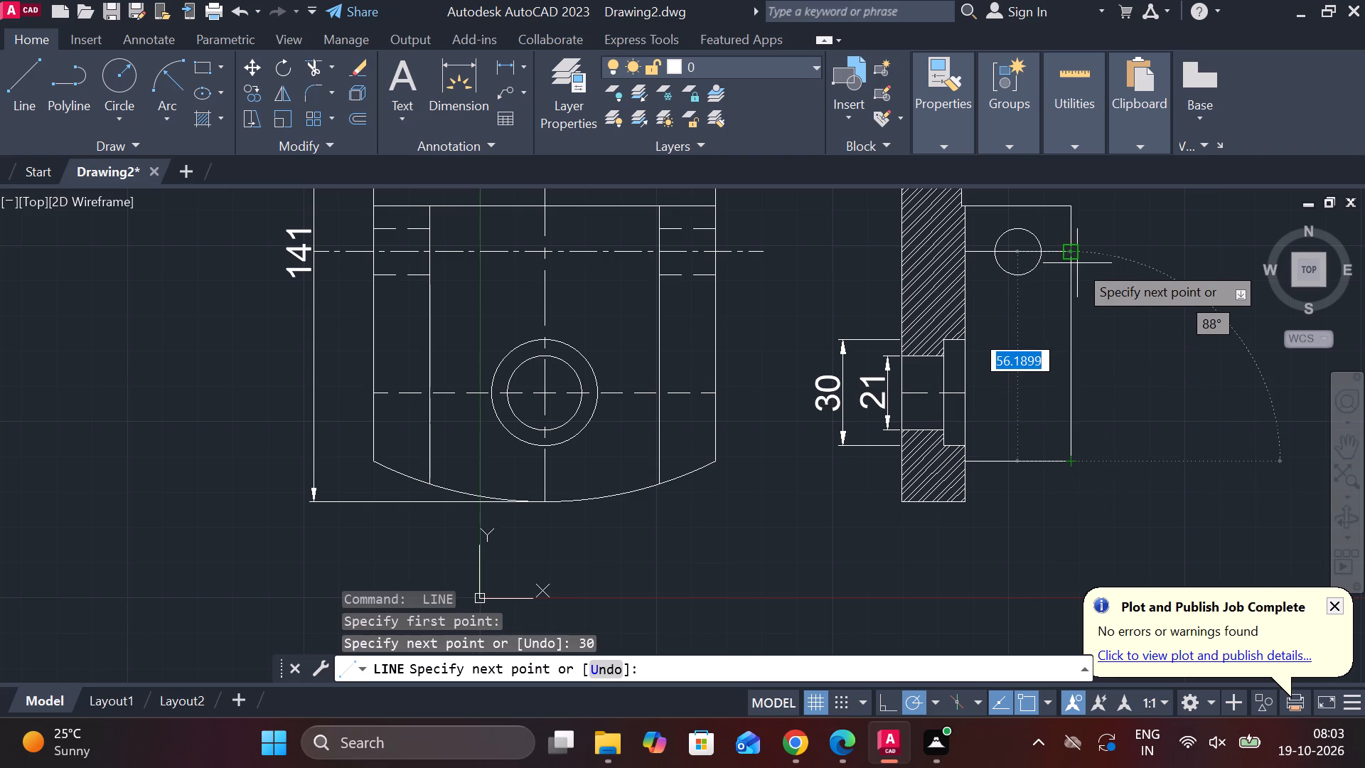
scroll(1077, 252, "up", 1)
middle_click_drag(1074, 281, 1072, 393)
left_click(1058, 368)
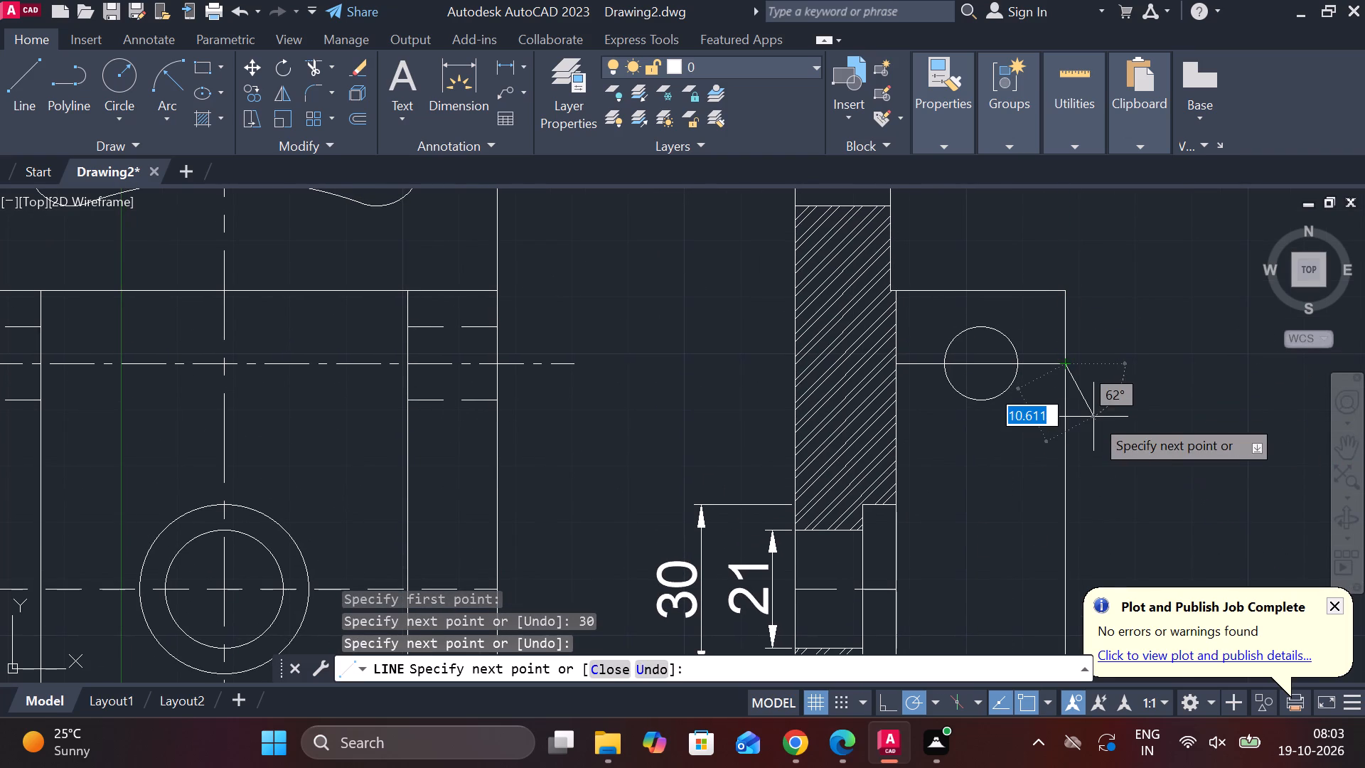
key("Escape")
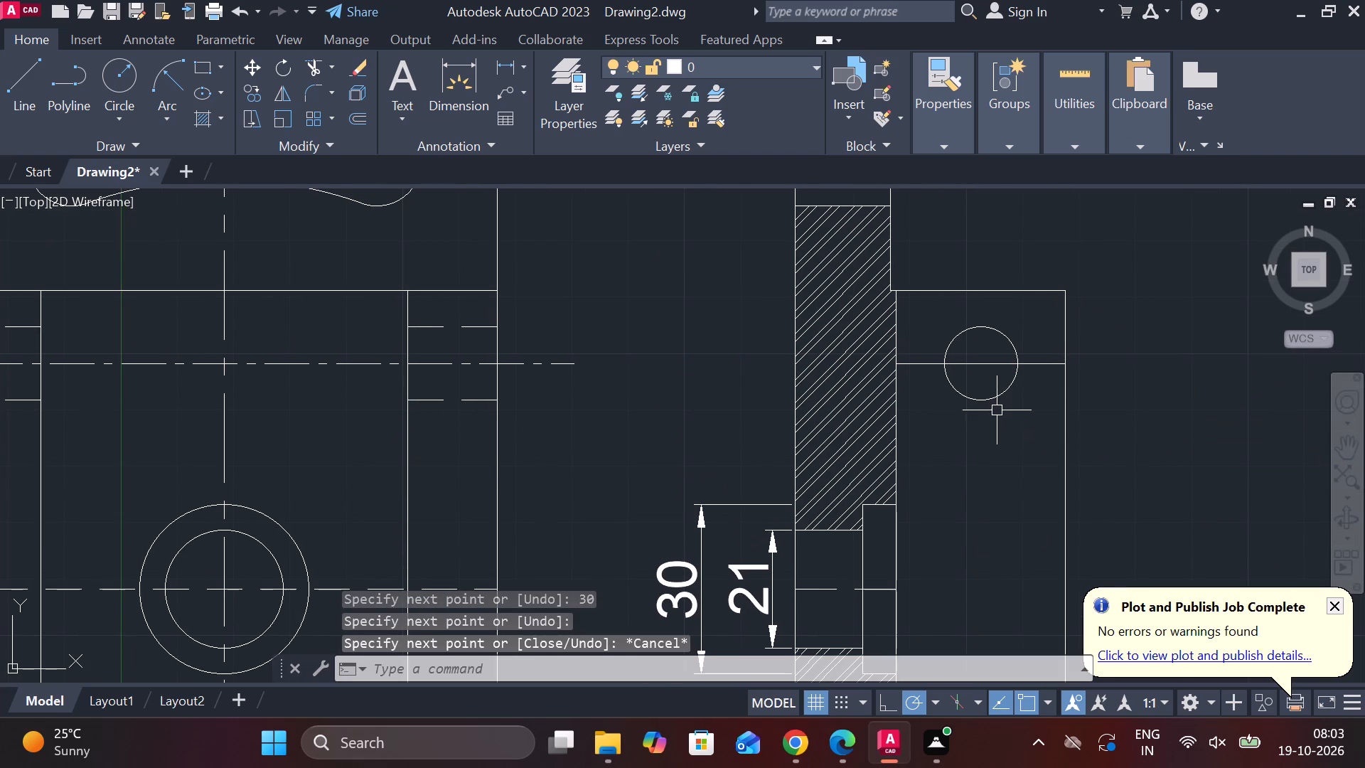
Join the two horizontal line segments meeting at the lug circle's centre into one line.
left_click(985, 363)
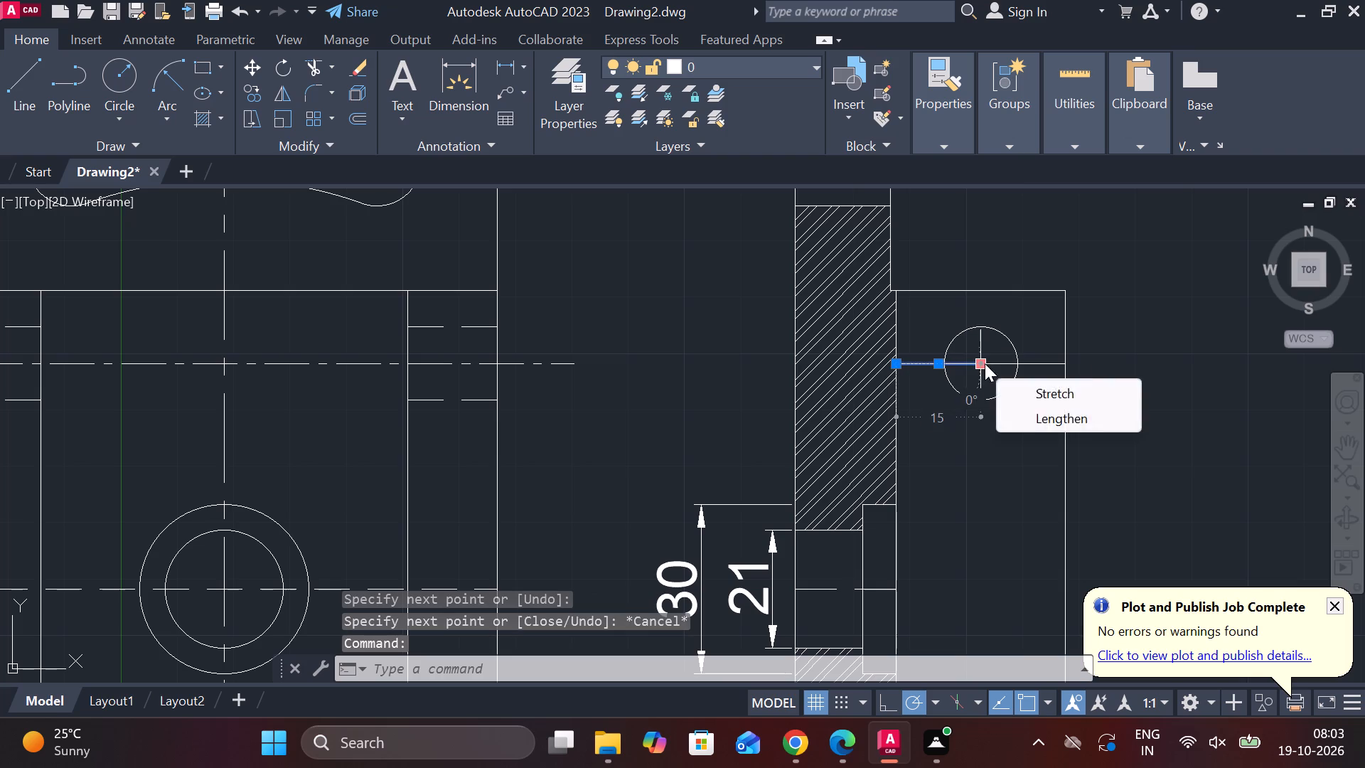
left_click(1034, 363)
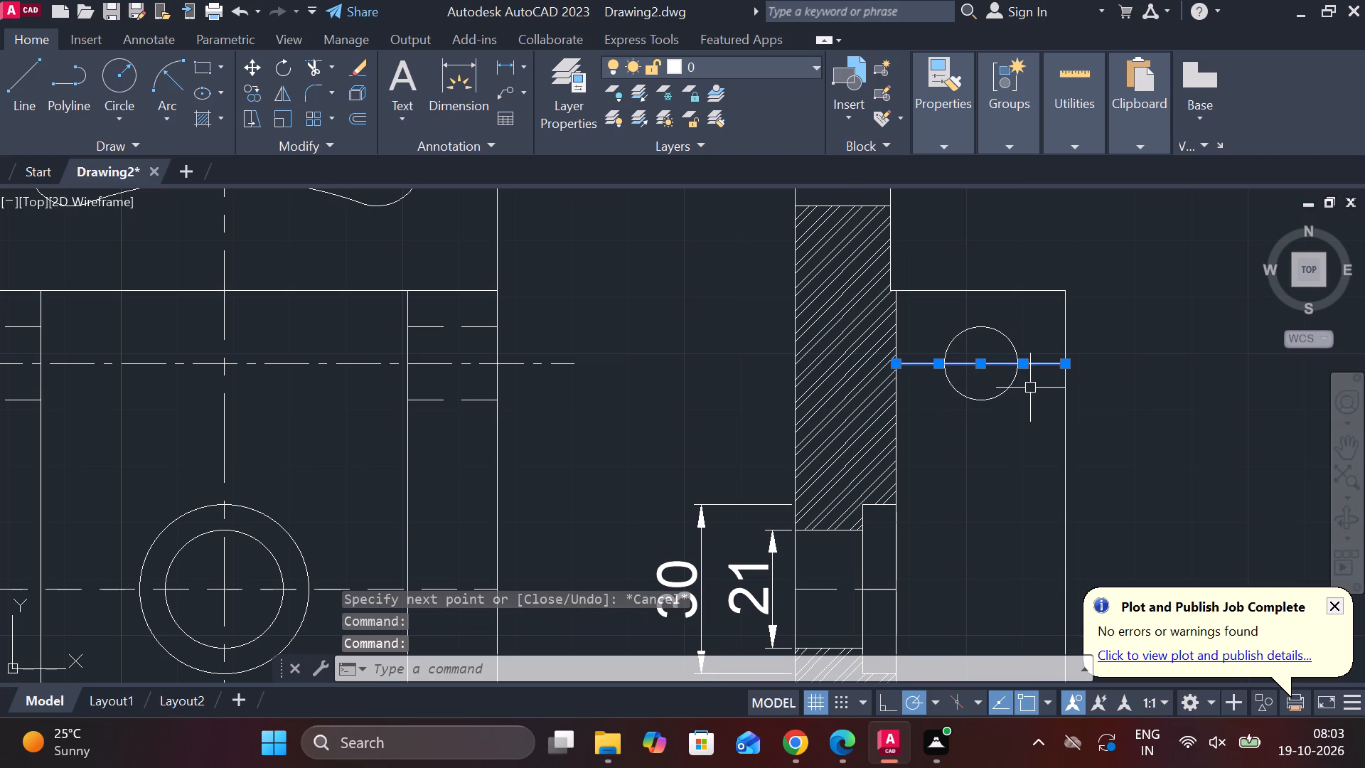
key("j")
key("Return")
Draw a vertical line from the lug's top edge down through the circle's centre and past its lower side.
key("l")
key("Return")
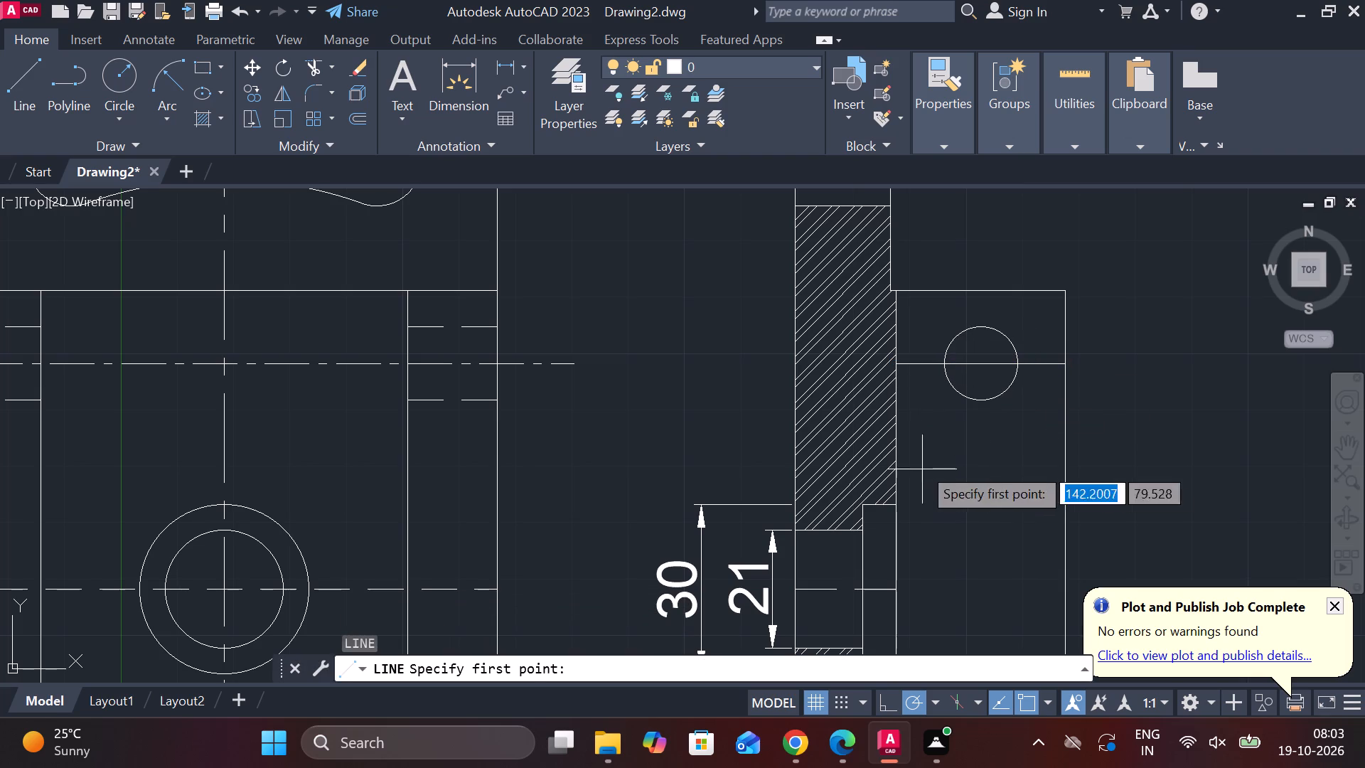
left_click(983, 297)
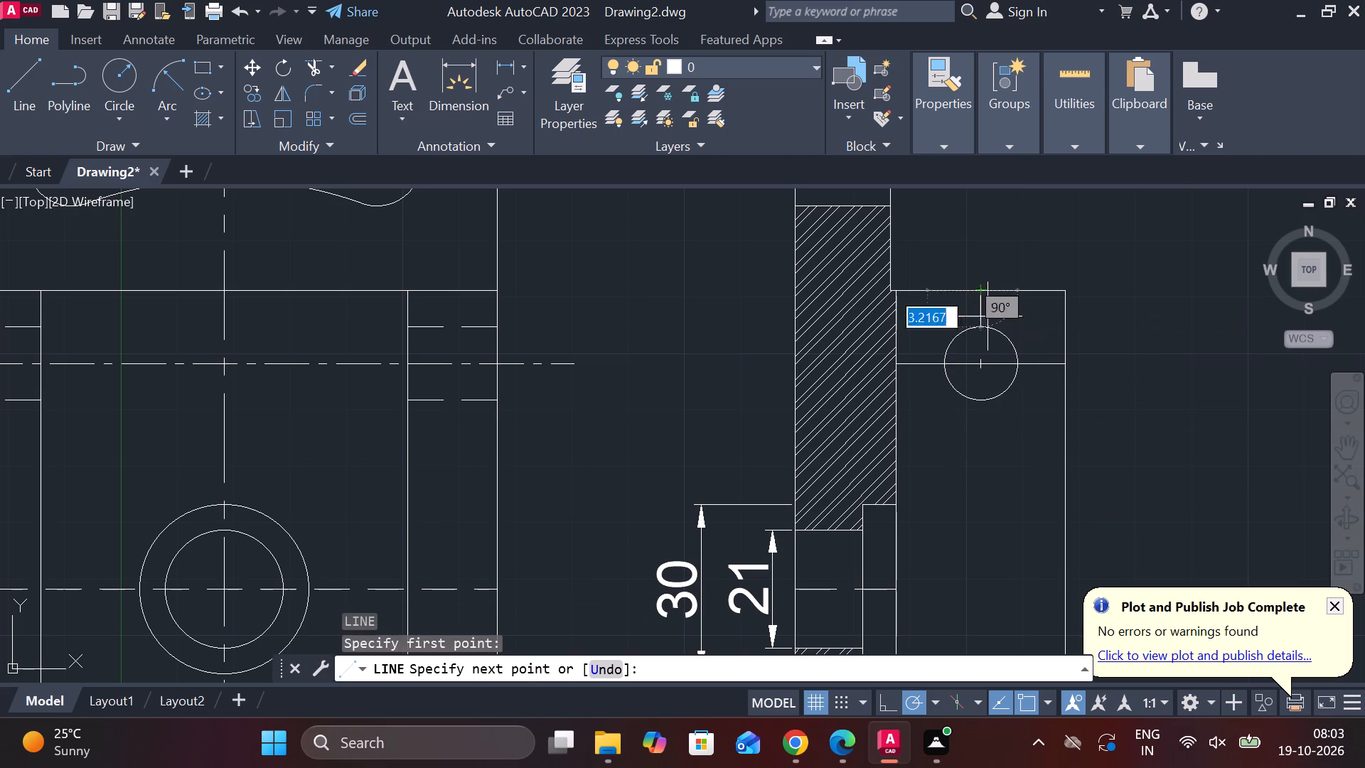
left_click(979, 449)
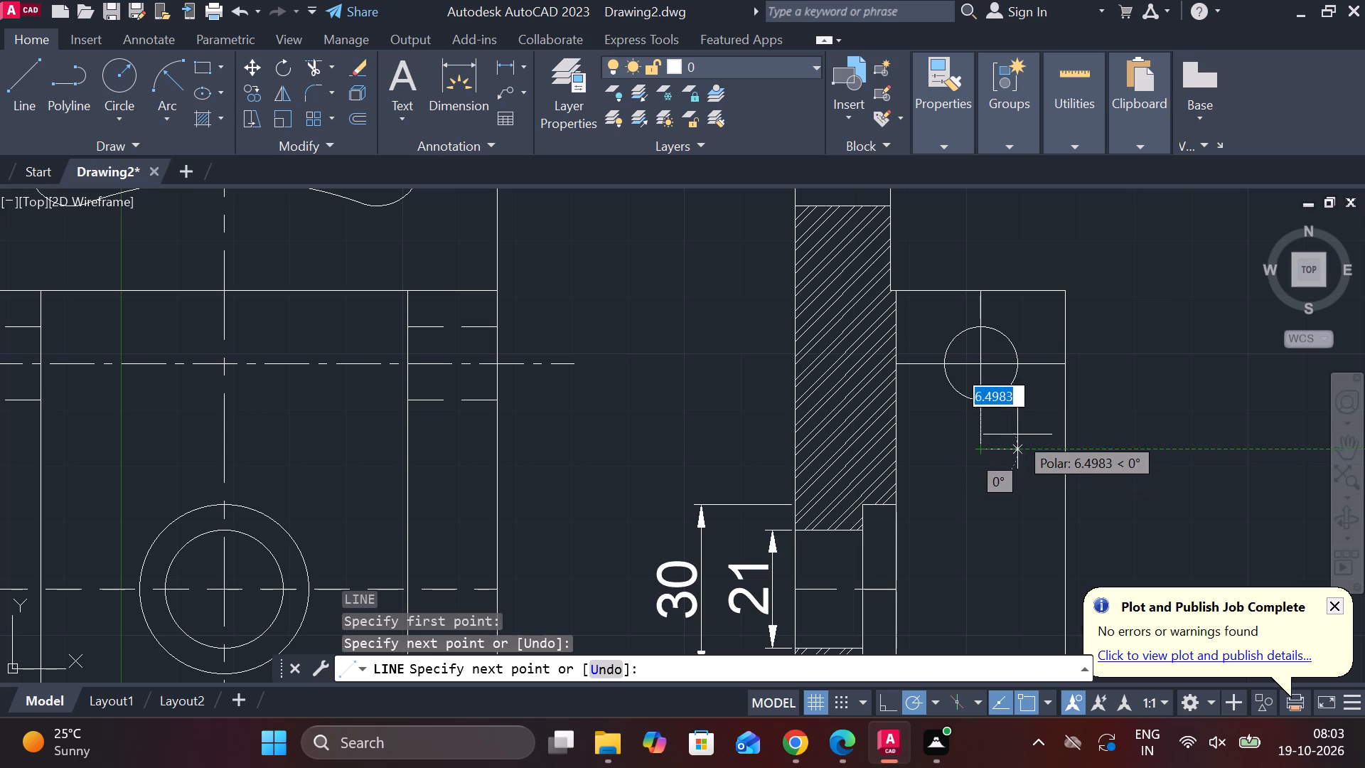
key("Escape")
Set the horizontal and vertical lines through the lug circle to the DASHED linetype.
left_click(976, 309)
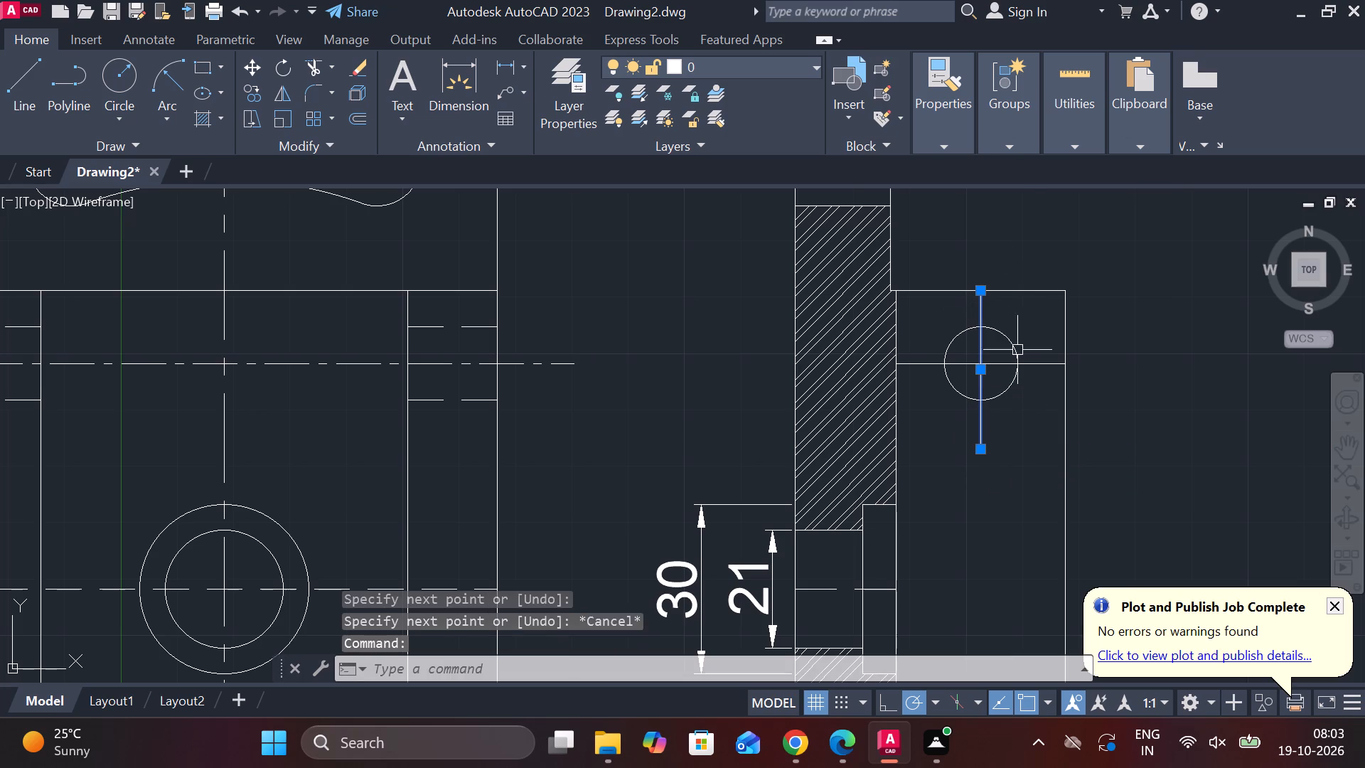
left_click(1037, 363)
left_click(957, 154)
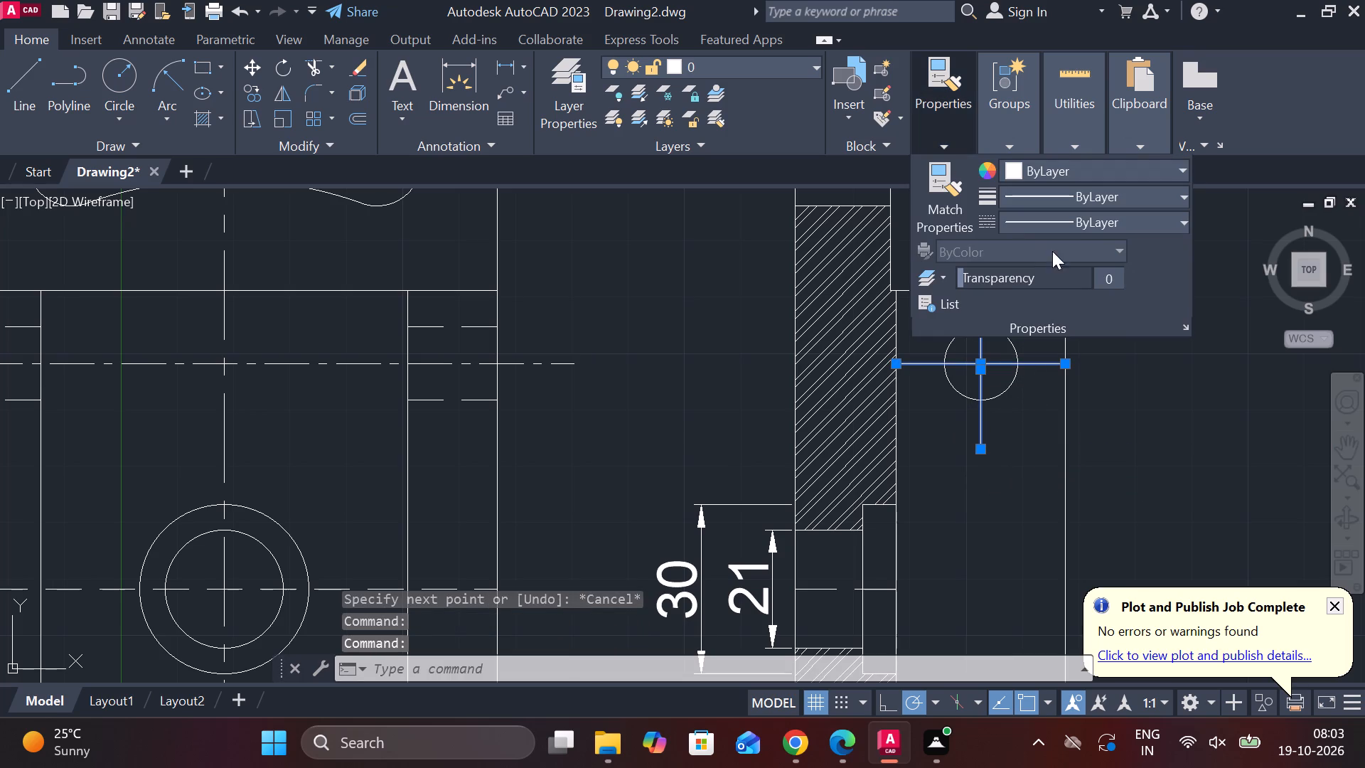
left_click(1078, 218)
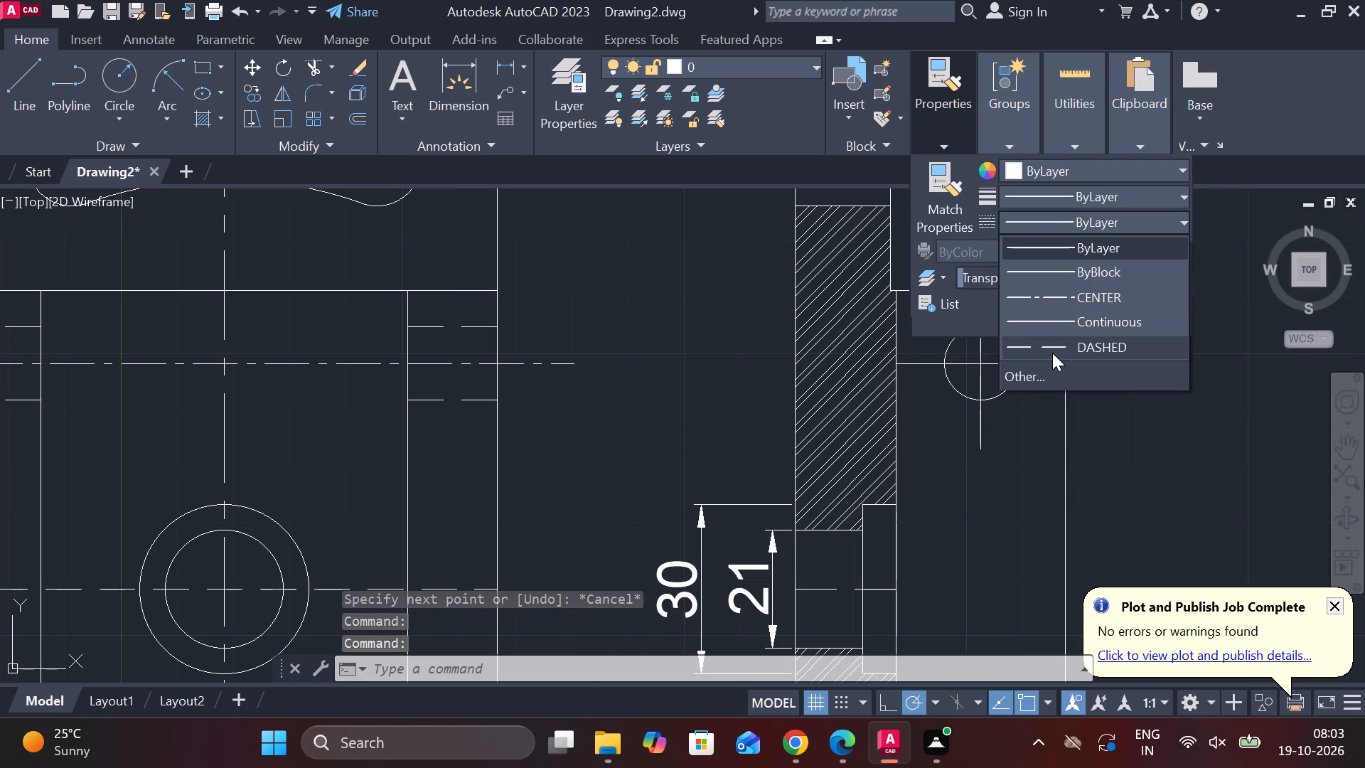
left_click(1052, 351)
key("Escape")
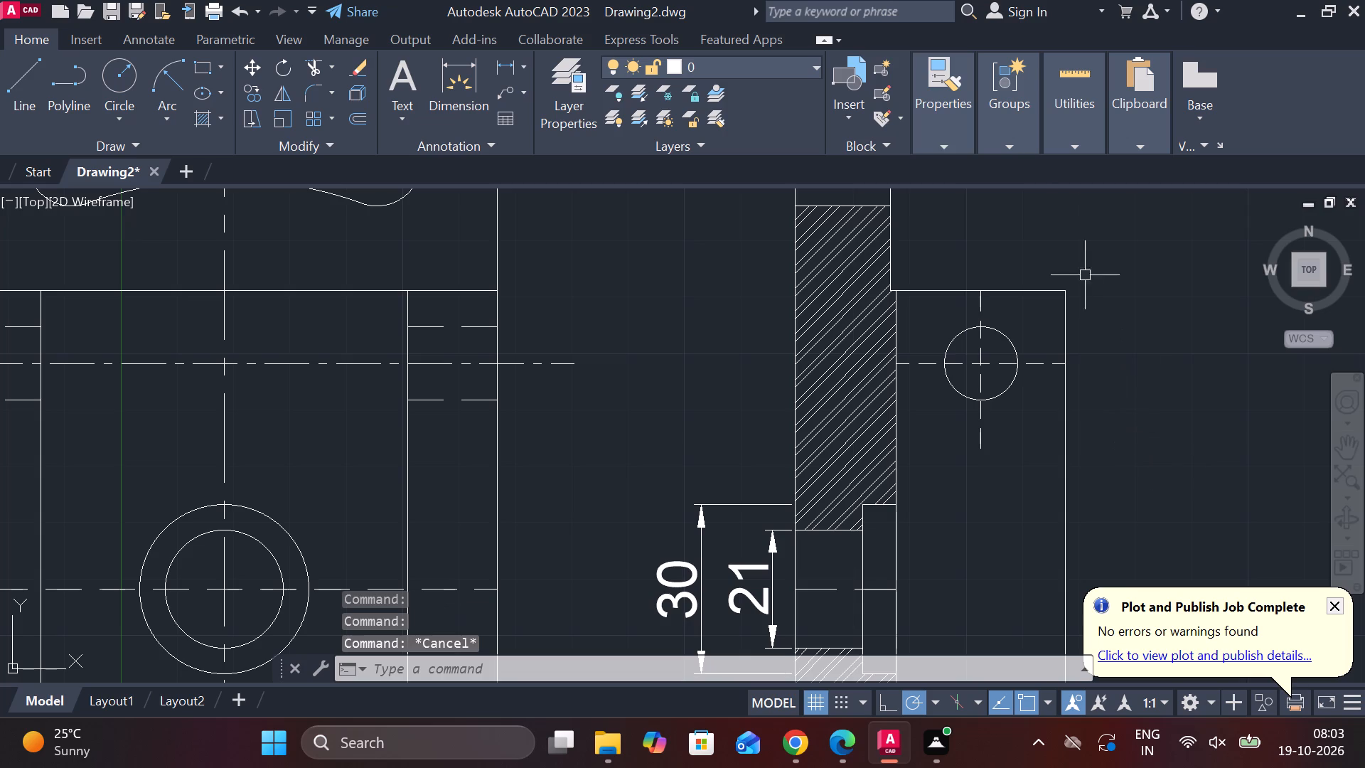
Add two horizontal dimensions in line above the lug, from the body edge to the circle's centreline and from there to the outer edge.
left_click(502, 55)
scroll(844, 266, "up", 3)
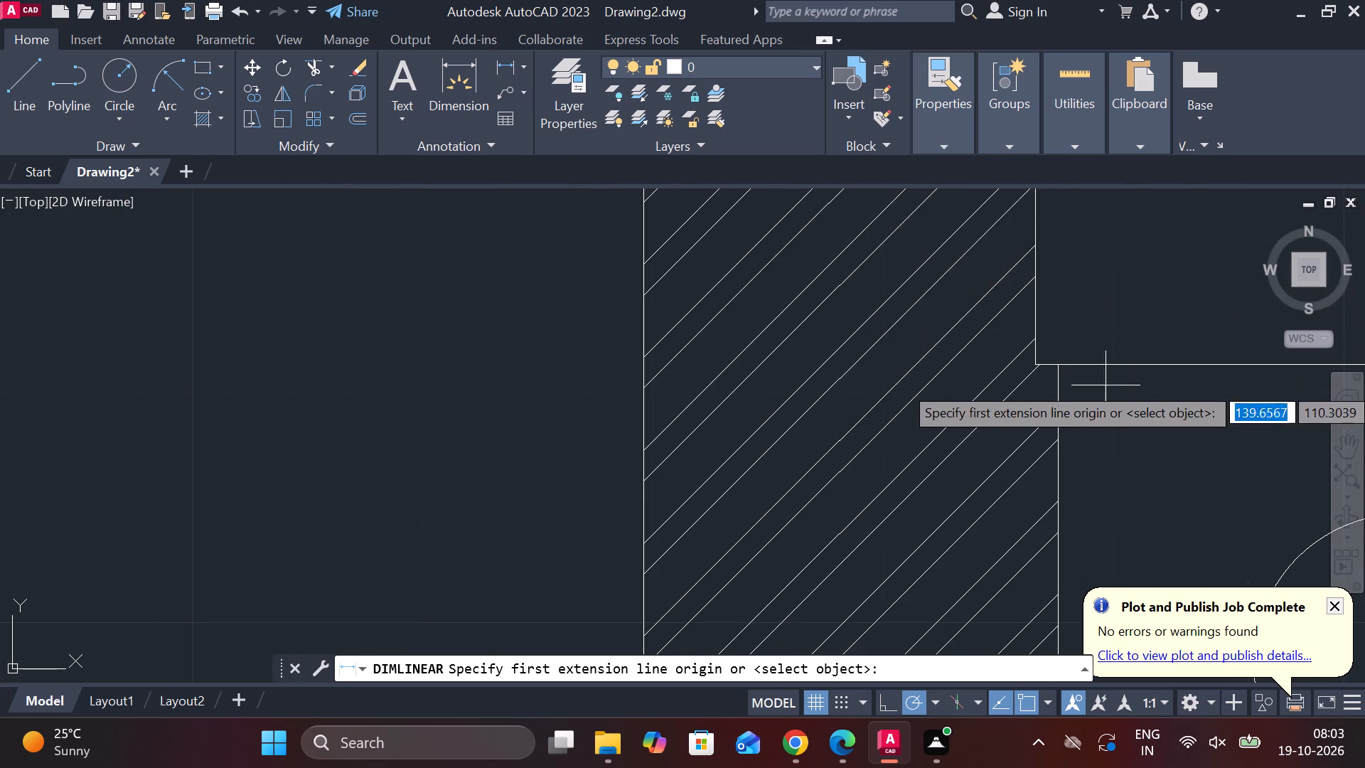
left_click(1066, 366)
middle_click_drag(1071, 370, 756, 366)
scroll(754, 343, "down", 2)
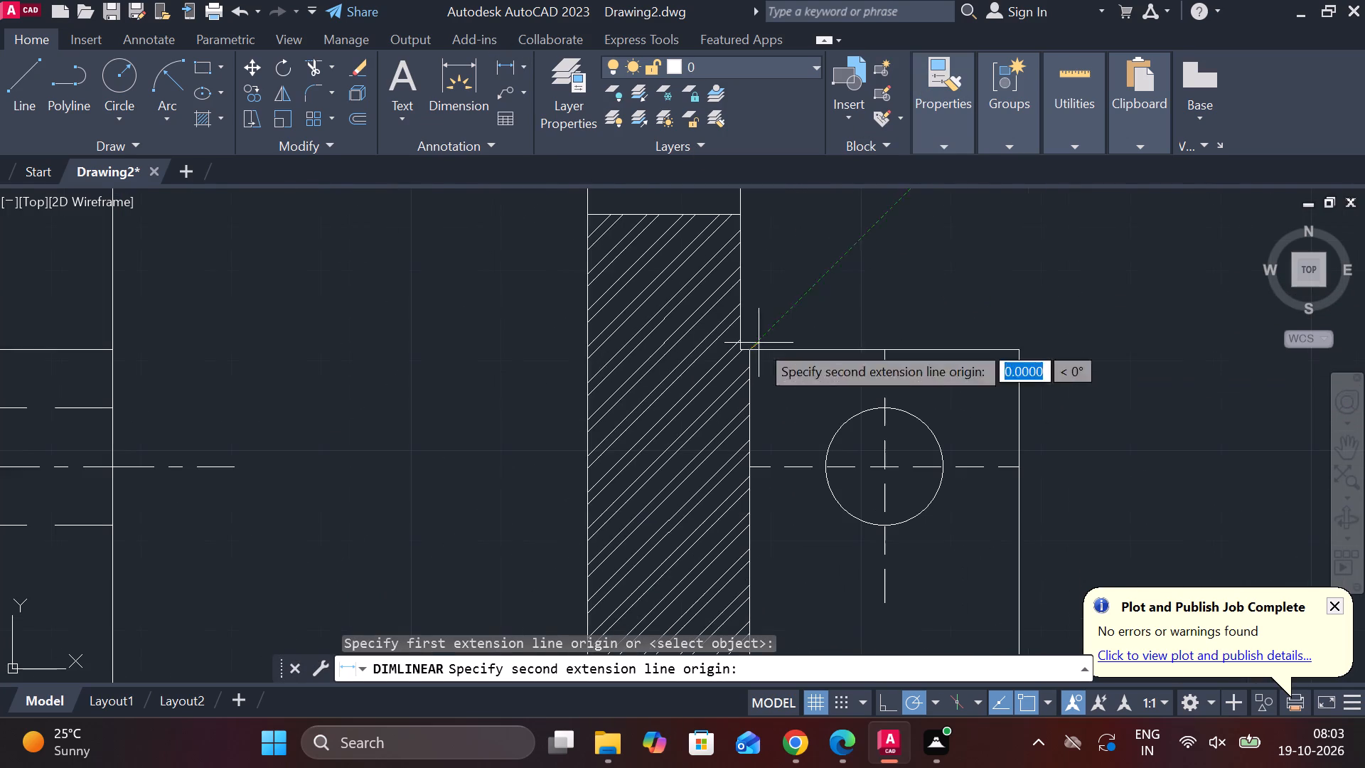
left_click(878, 347)
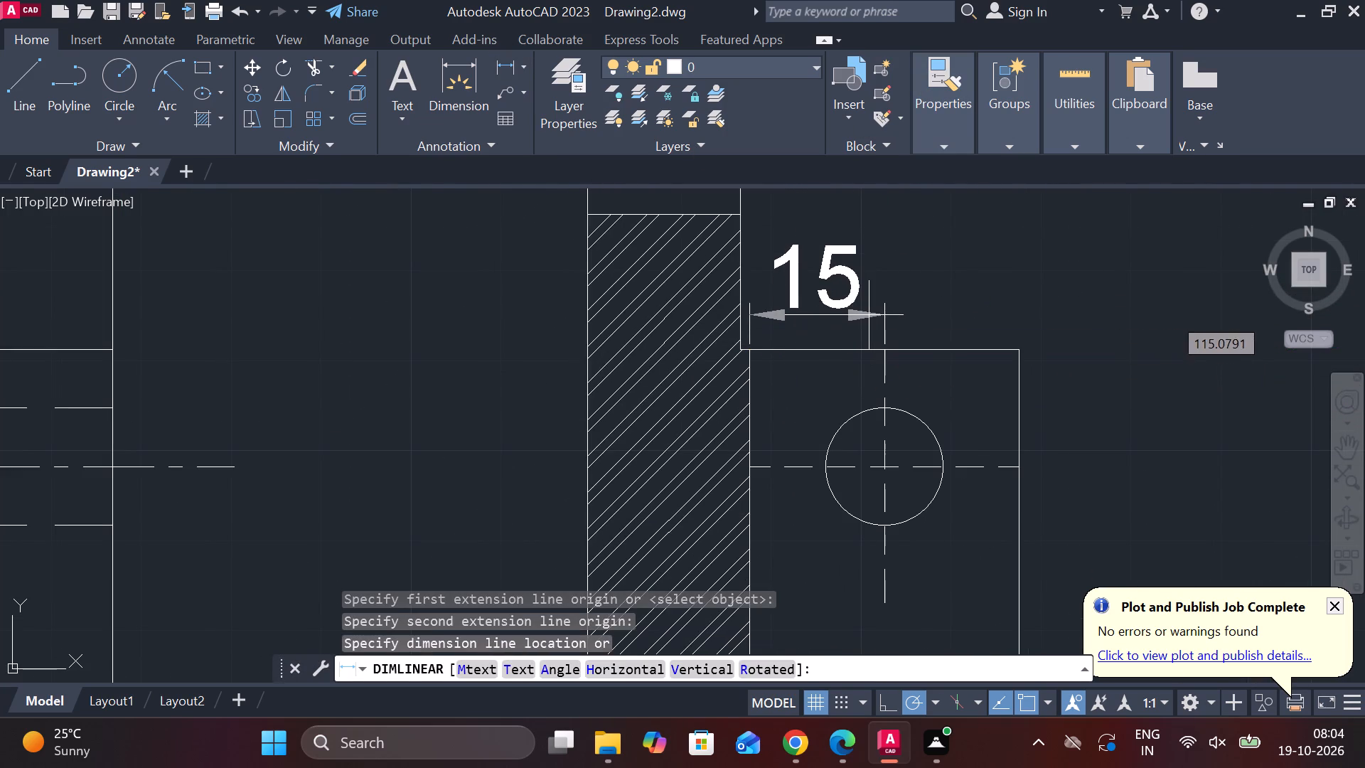
left_click(869, 315)
key("space")
left_click(886, 349)
left_click(1012, 353)
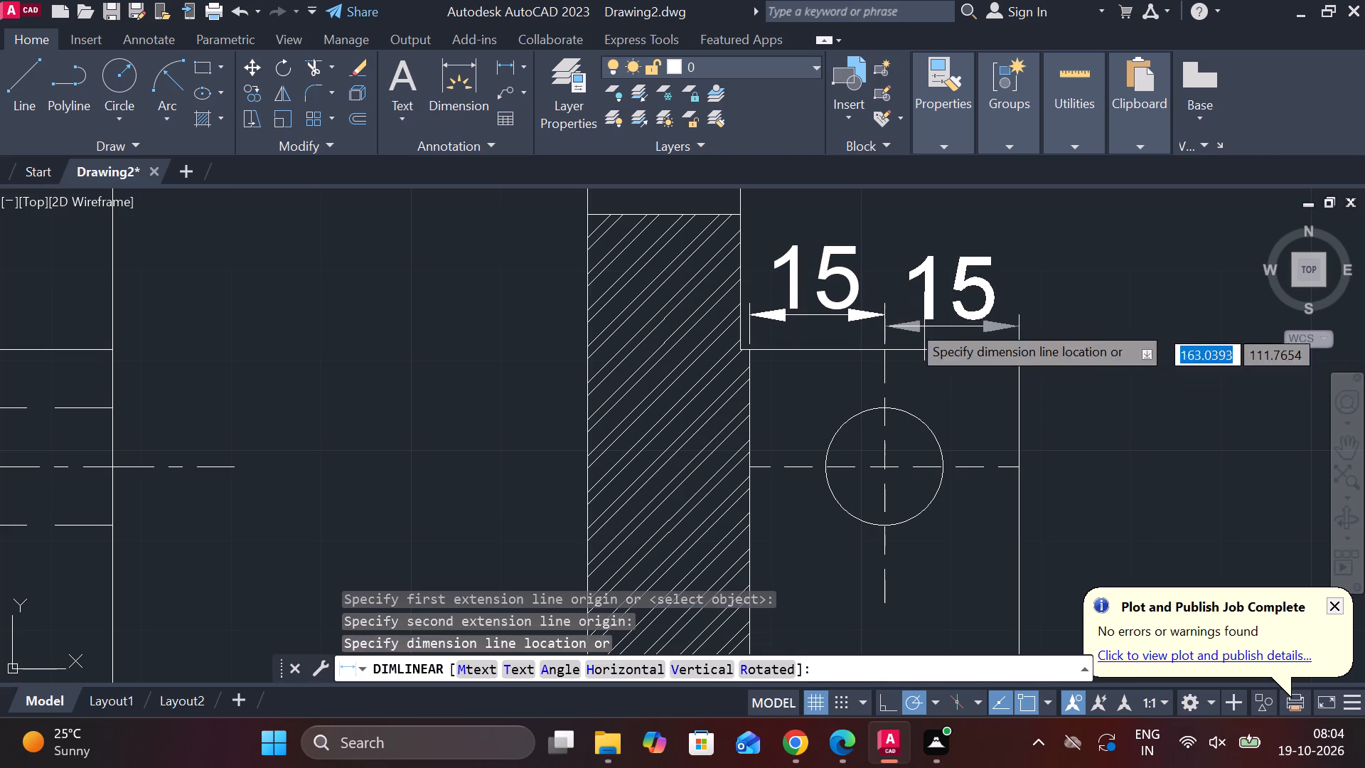
left_click(882, 320)
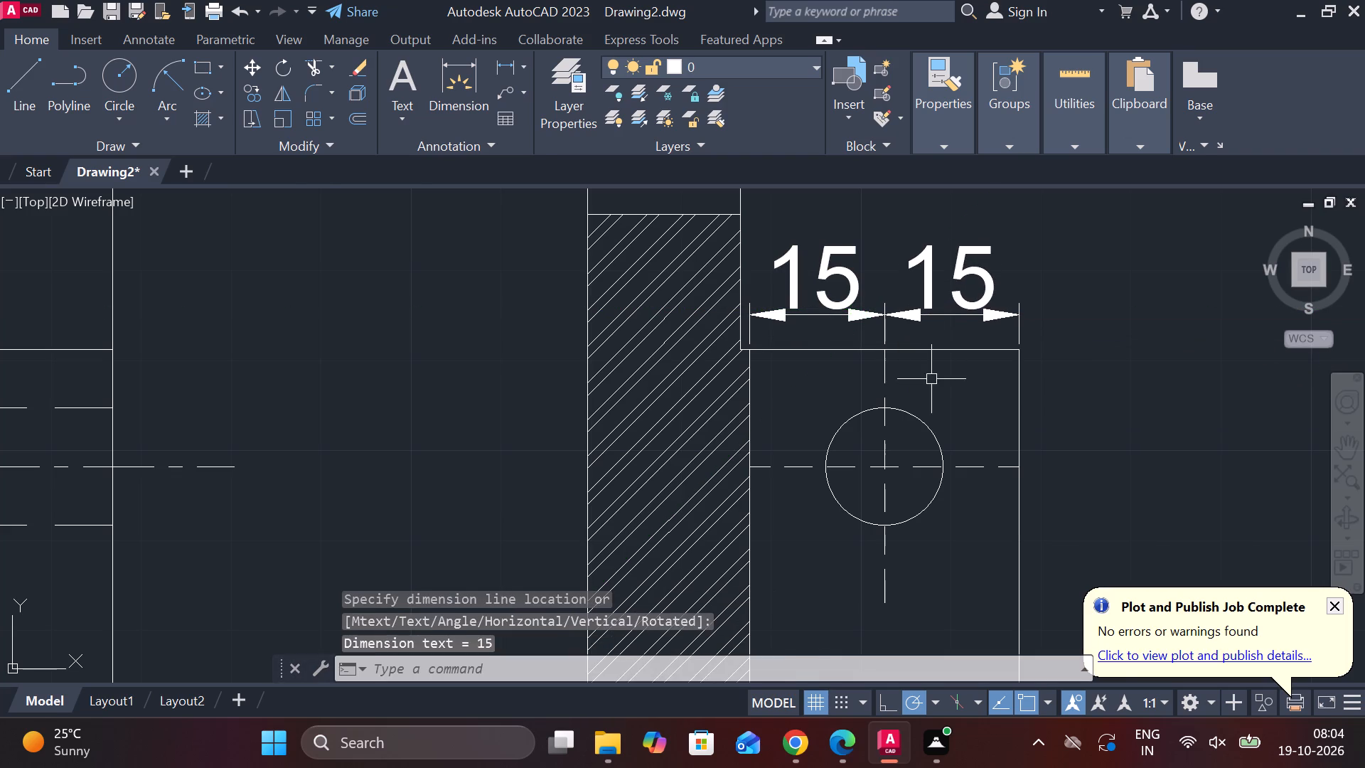
Dimension the vertical distance from the lug's top edge to the circle's horizontal centreline, placed beyond the lug's outer edge.
scroll(932, 379, "down", 2)
scroll(951, 450, "up", 2)
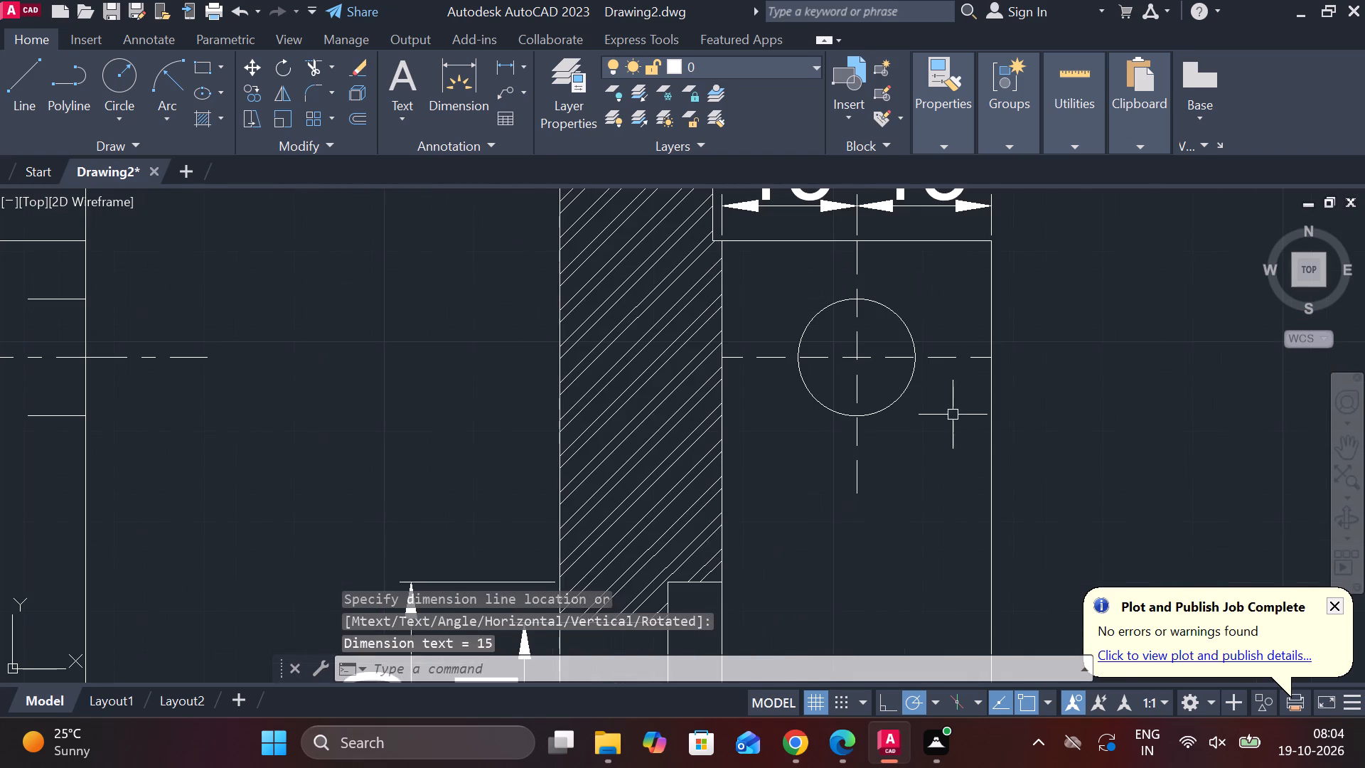
key("space")
left_click(999, 240)
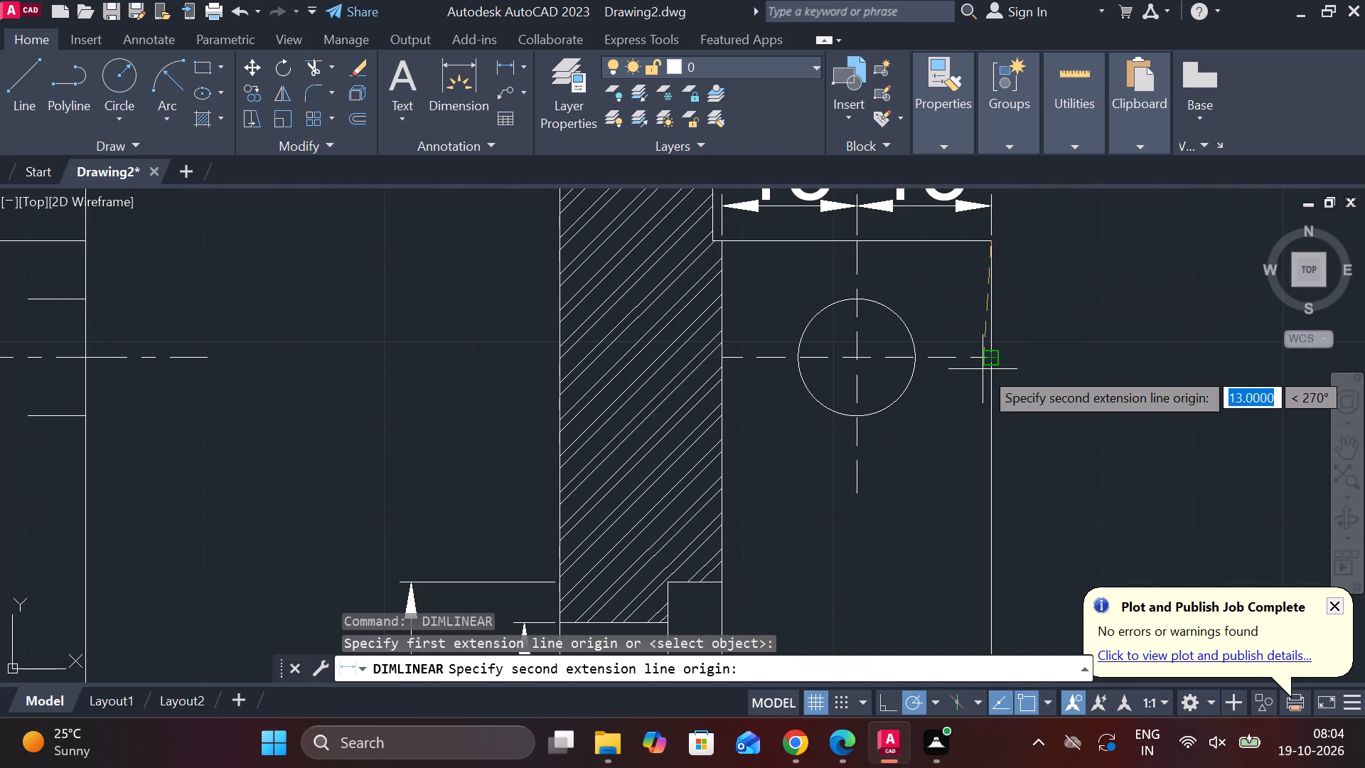
left_click(998, 358)
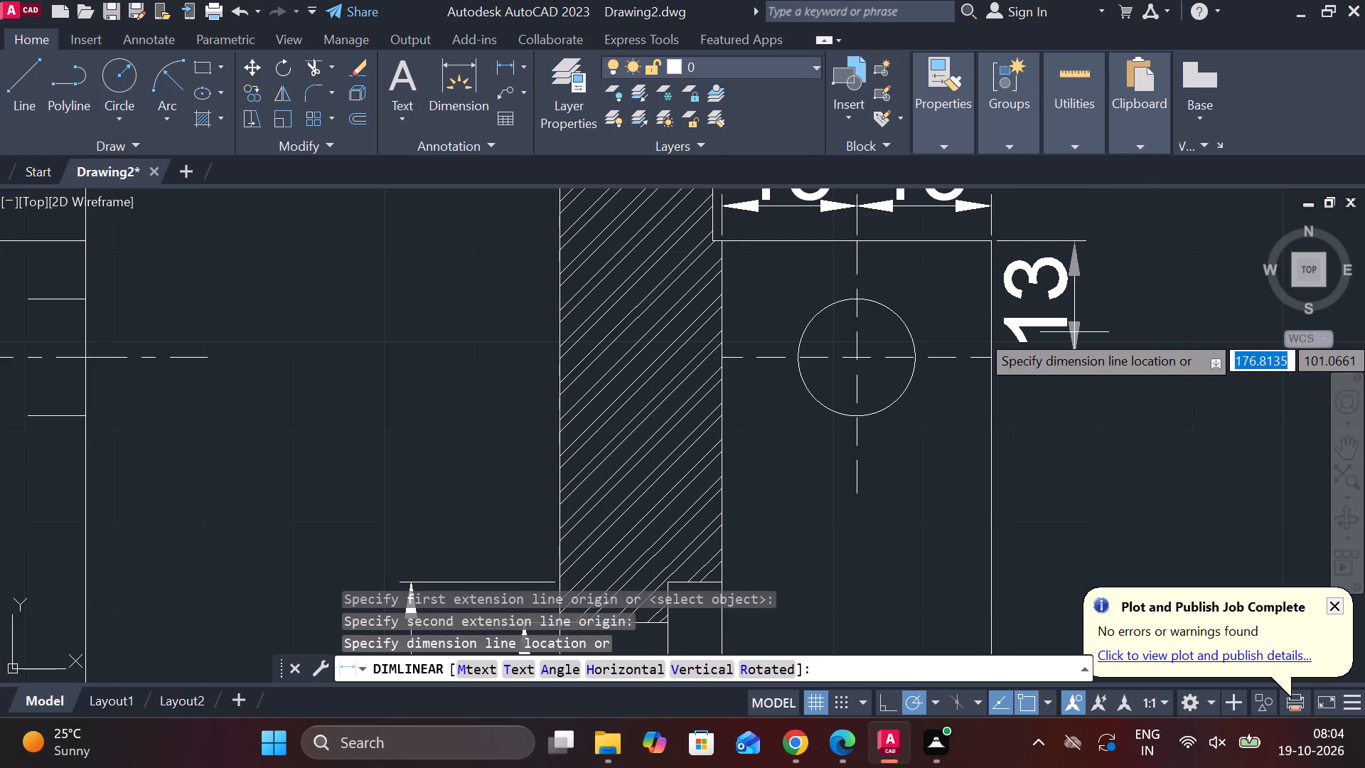
left_click(1077, 332)
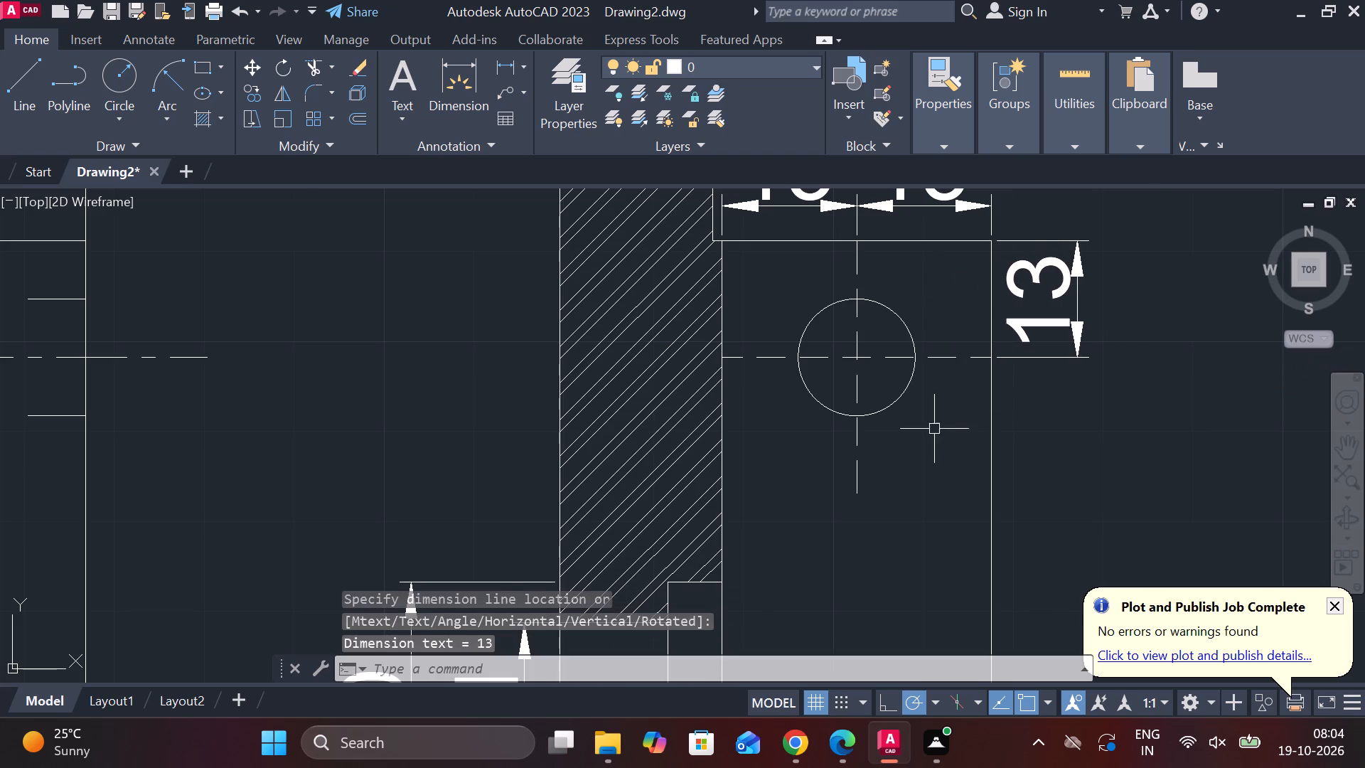
Dimension the width of the side view's hatched body below its bottom edge.
scroll(932, 429, "down", 2)
middle_click_drag(893, 512, 908, 560)
scroll(908, 560, "down", 1)
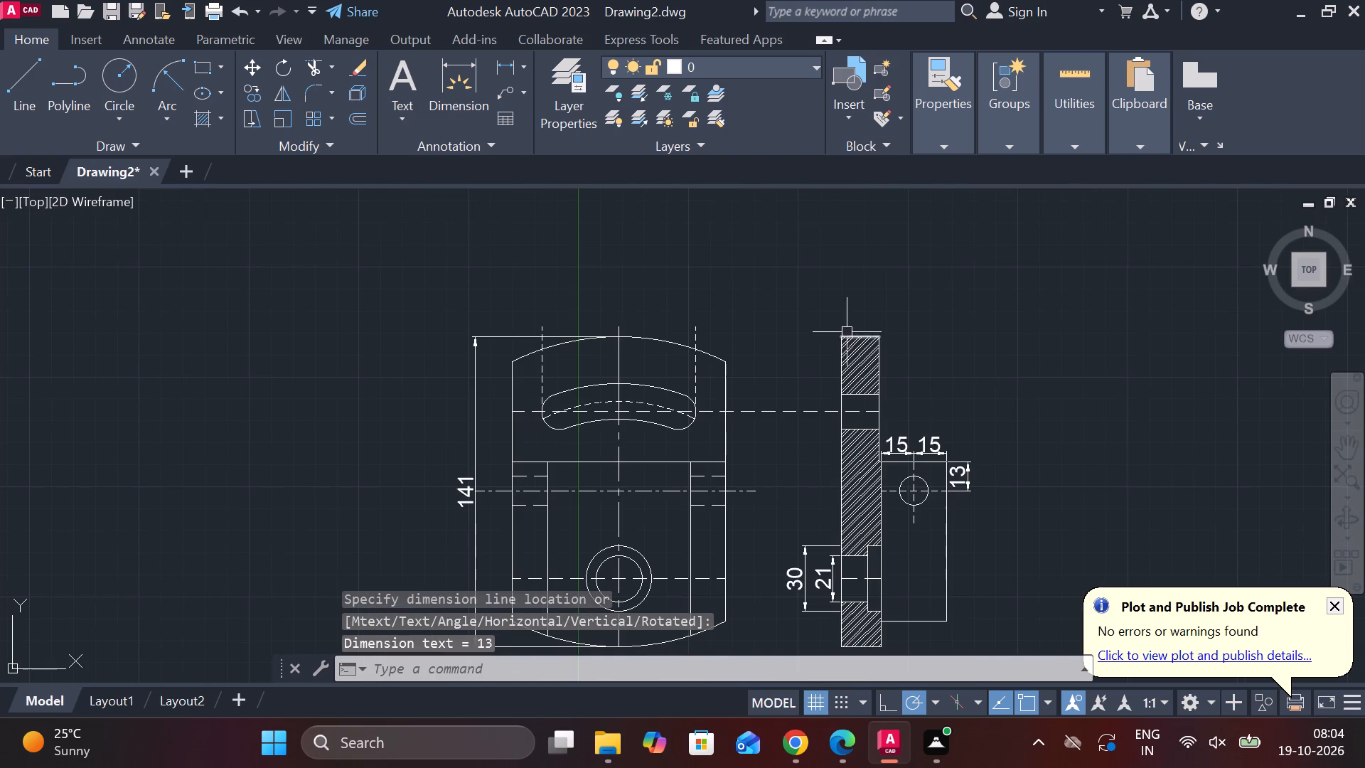
key("space")
middle_click_drag(830, 321, 814, 183)
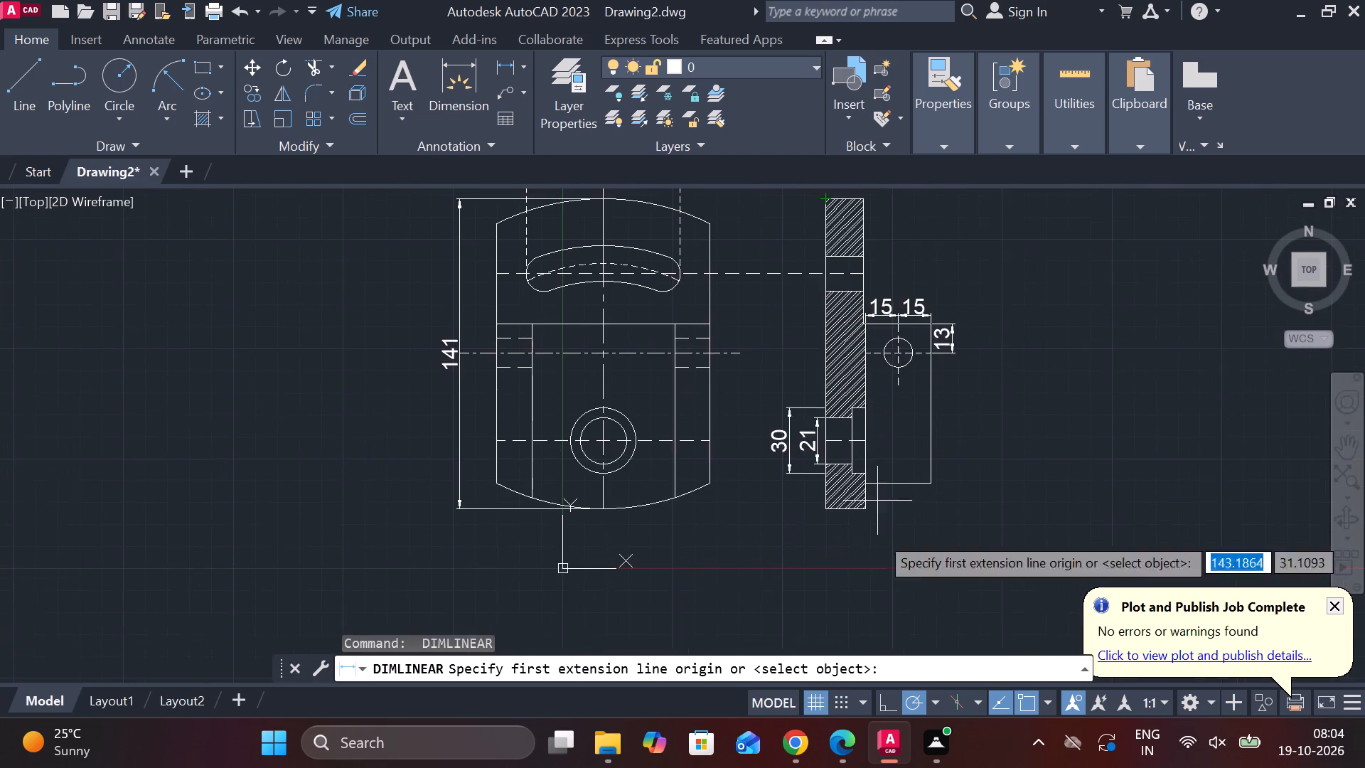
scroll(839, 577, "up", 2)
left_click(809, 412)
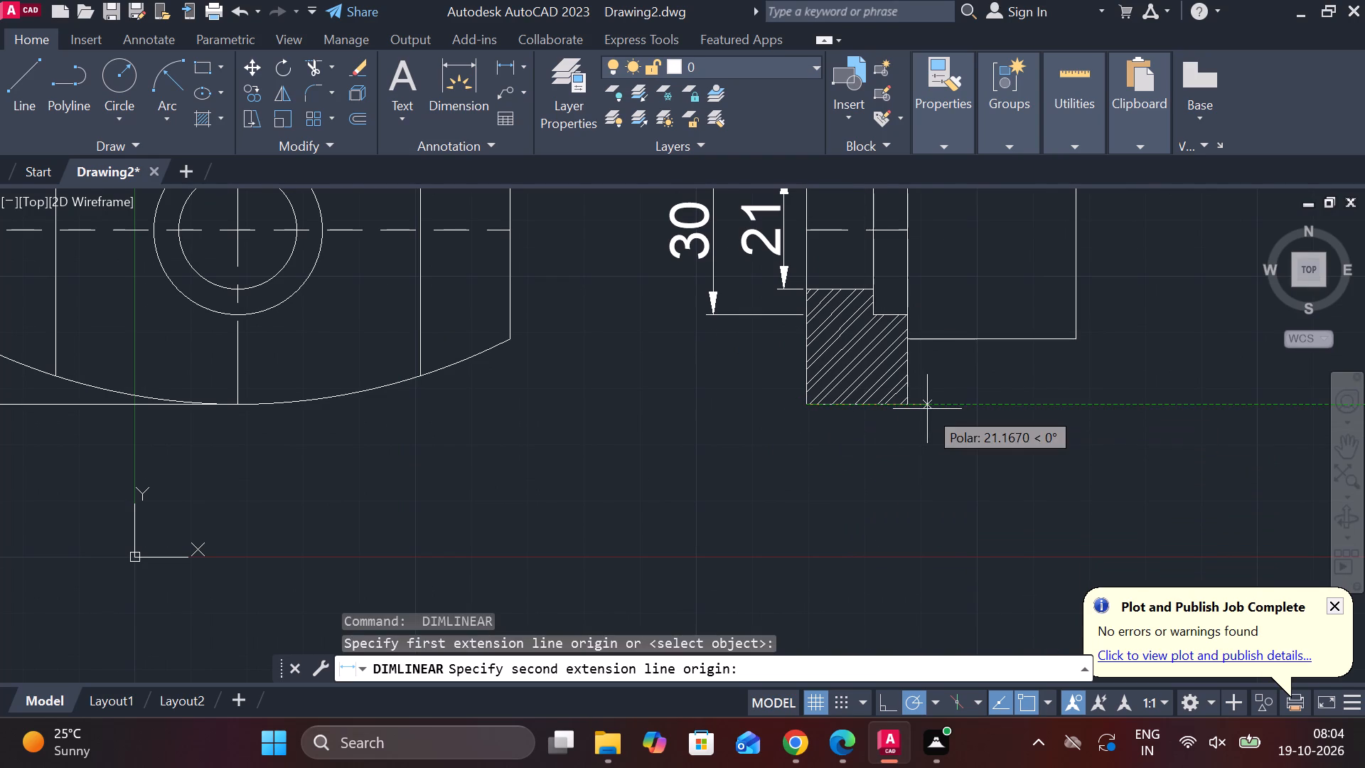
left_click(912, 409)
left_click(890, 479)
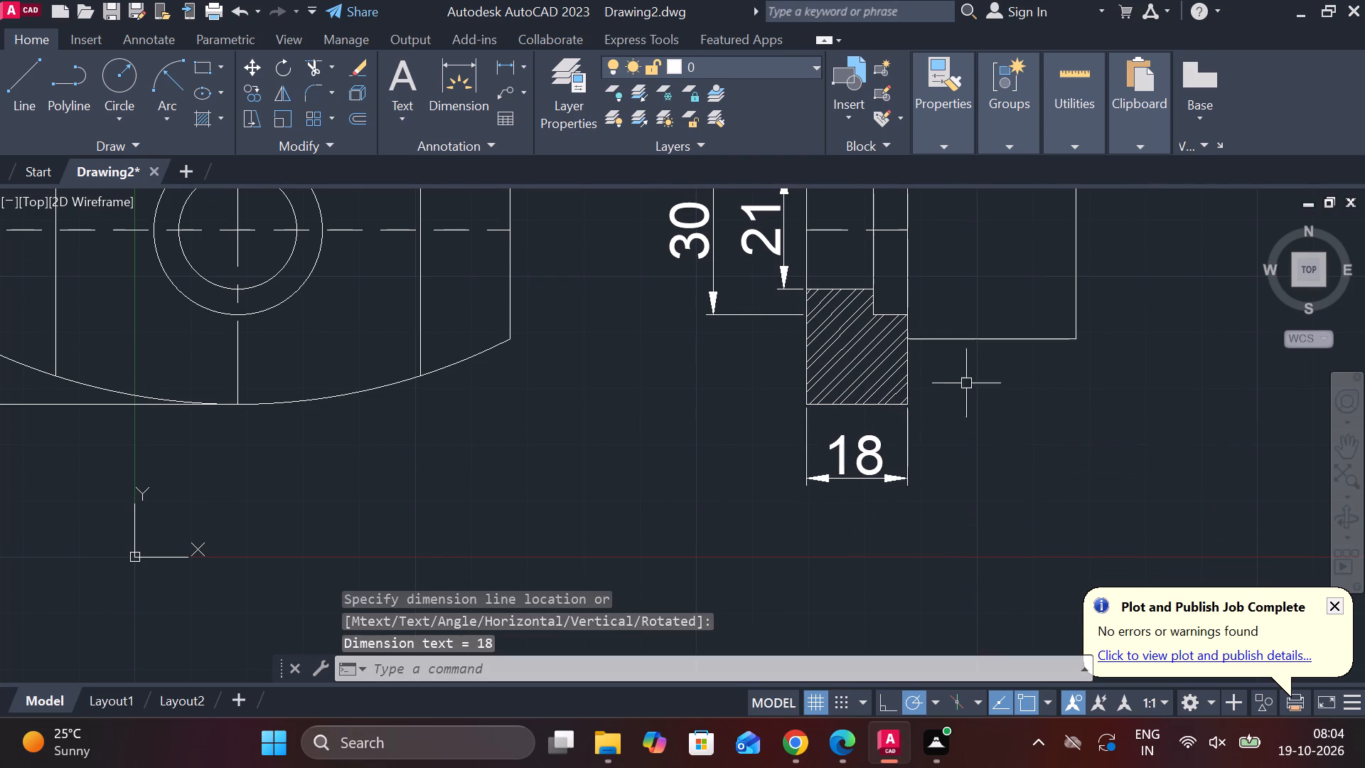
Dimension the depth of the stepped hole's larger recess in the side view, placed inside the recess.
middle_click_drag(966, 382, 951, 516)
key("space")
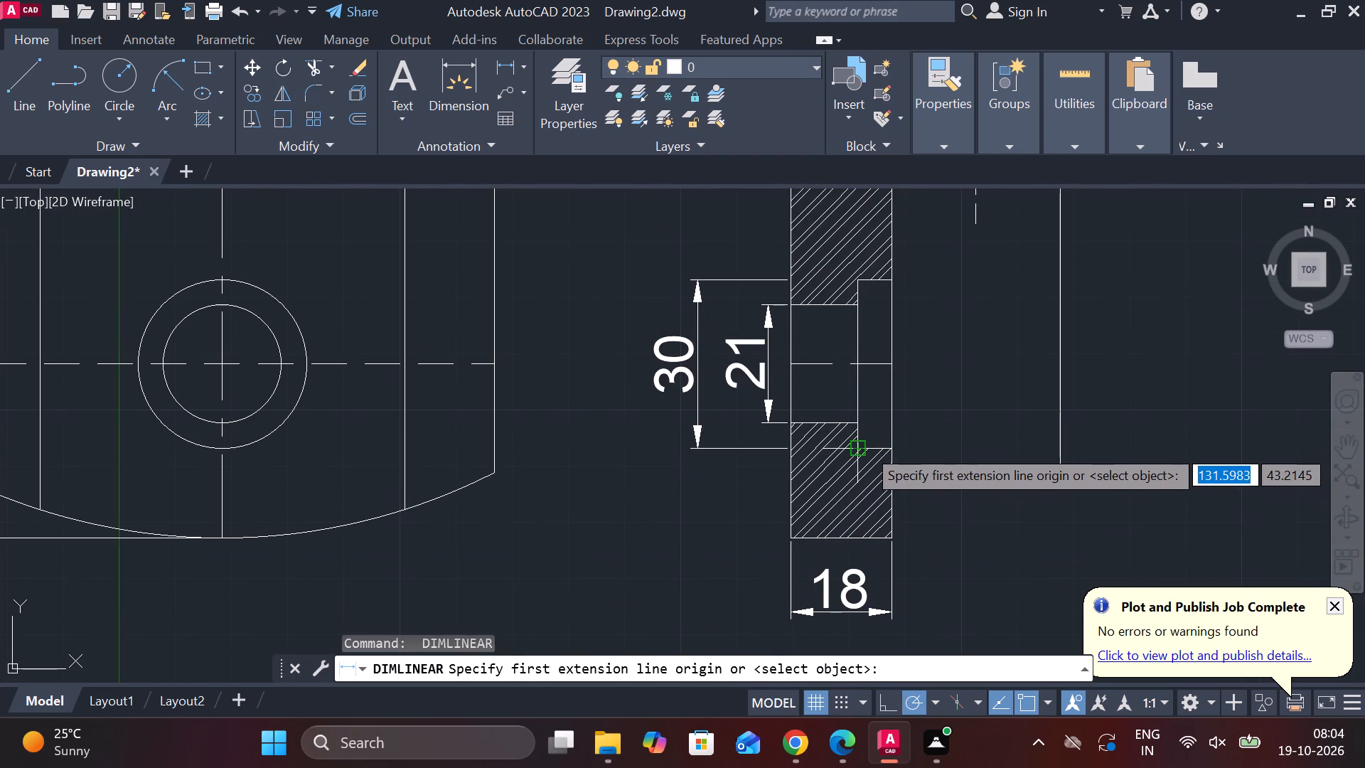
left_click(865, 447)
left_click(900, 447)
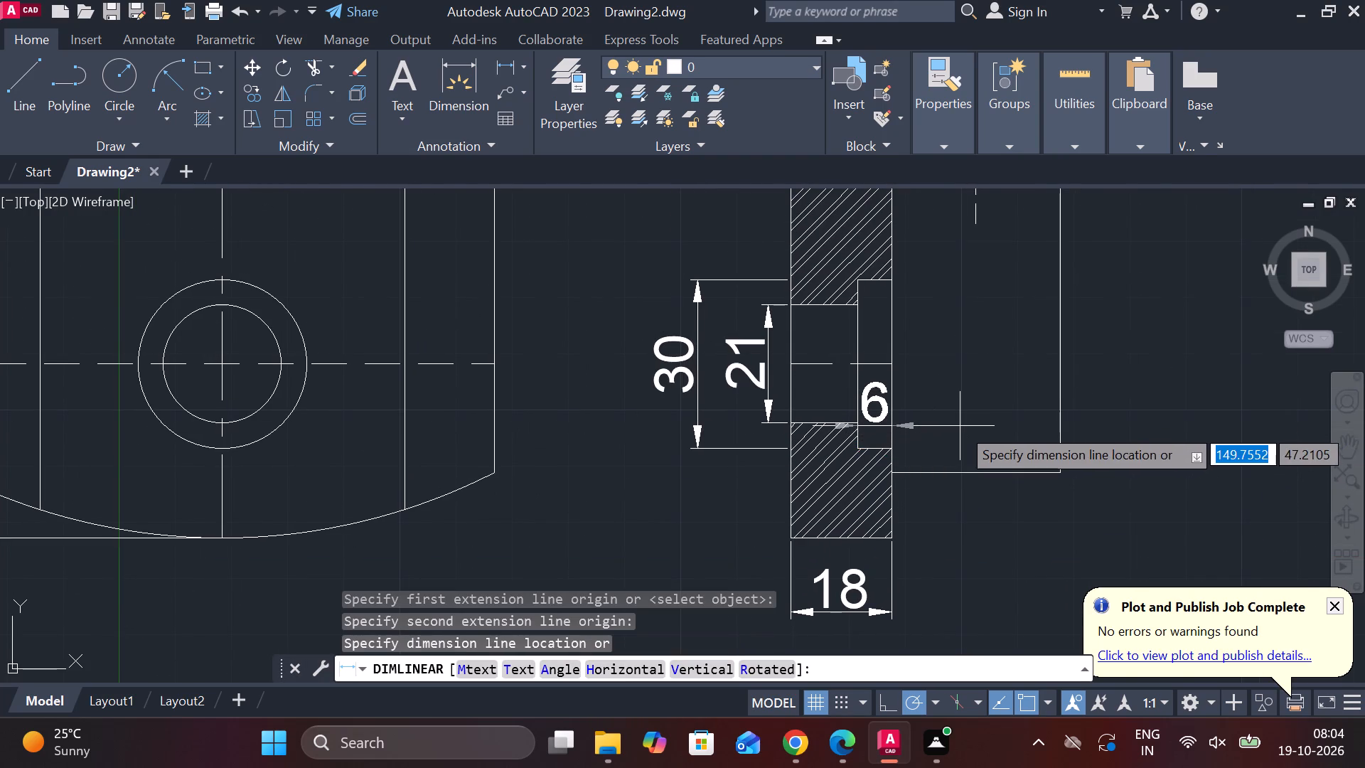
left_click(949, 406)
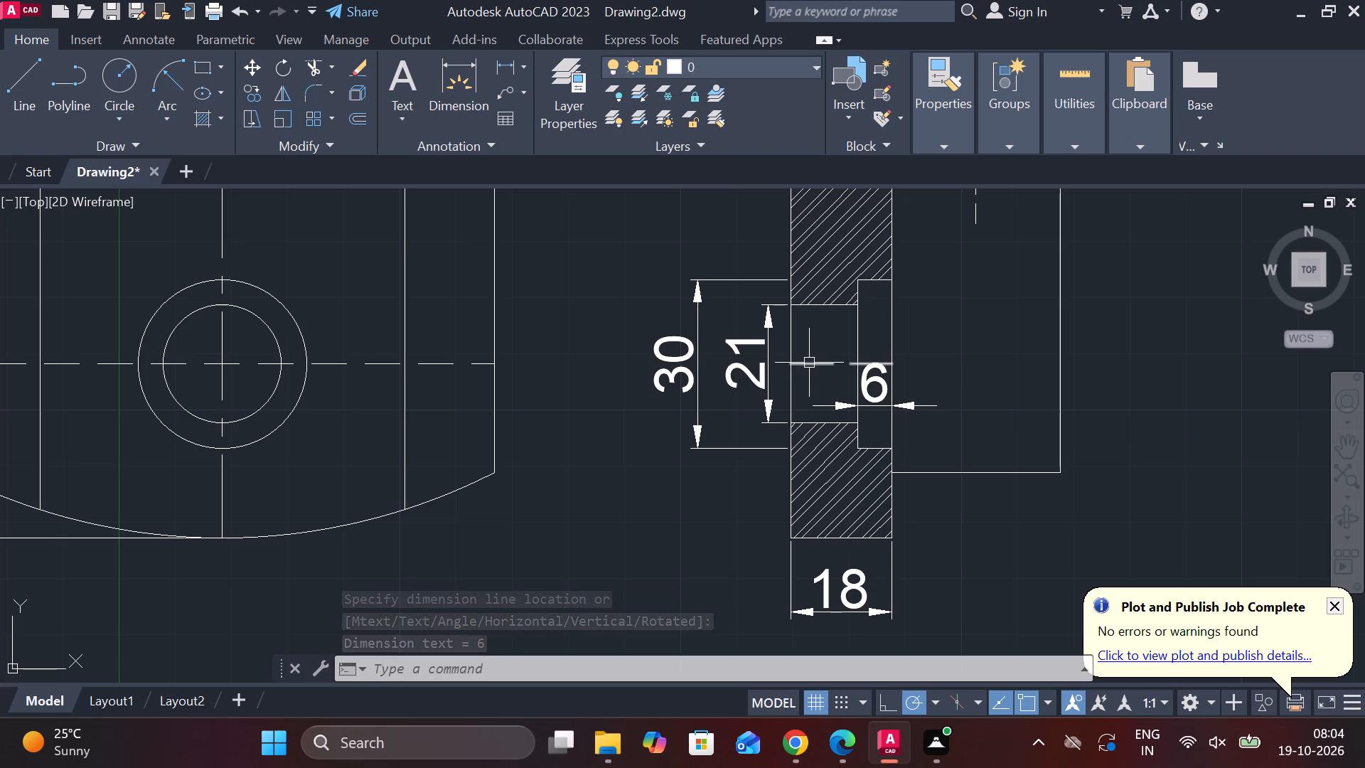
Dimension the vertical distance from the stepped hole's centreline to the side view's bottom edge, placed outside the recess diameter dimension.
key("space")
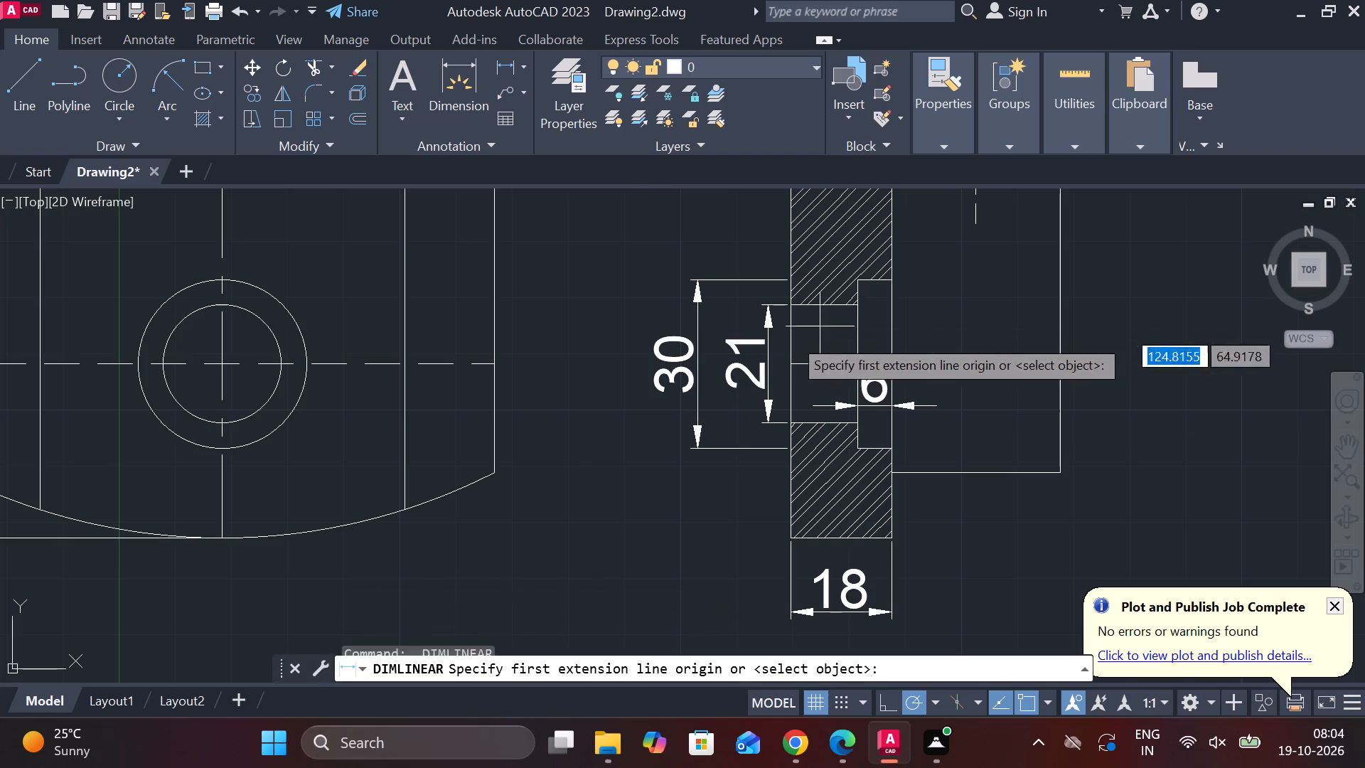
left_click(789, 369)
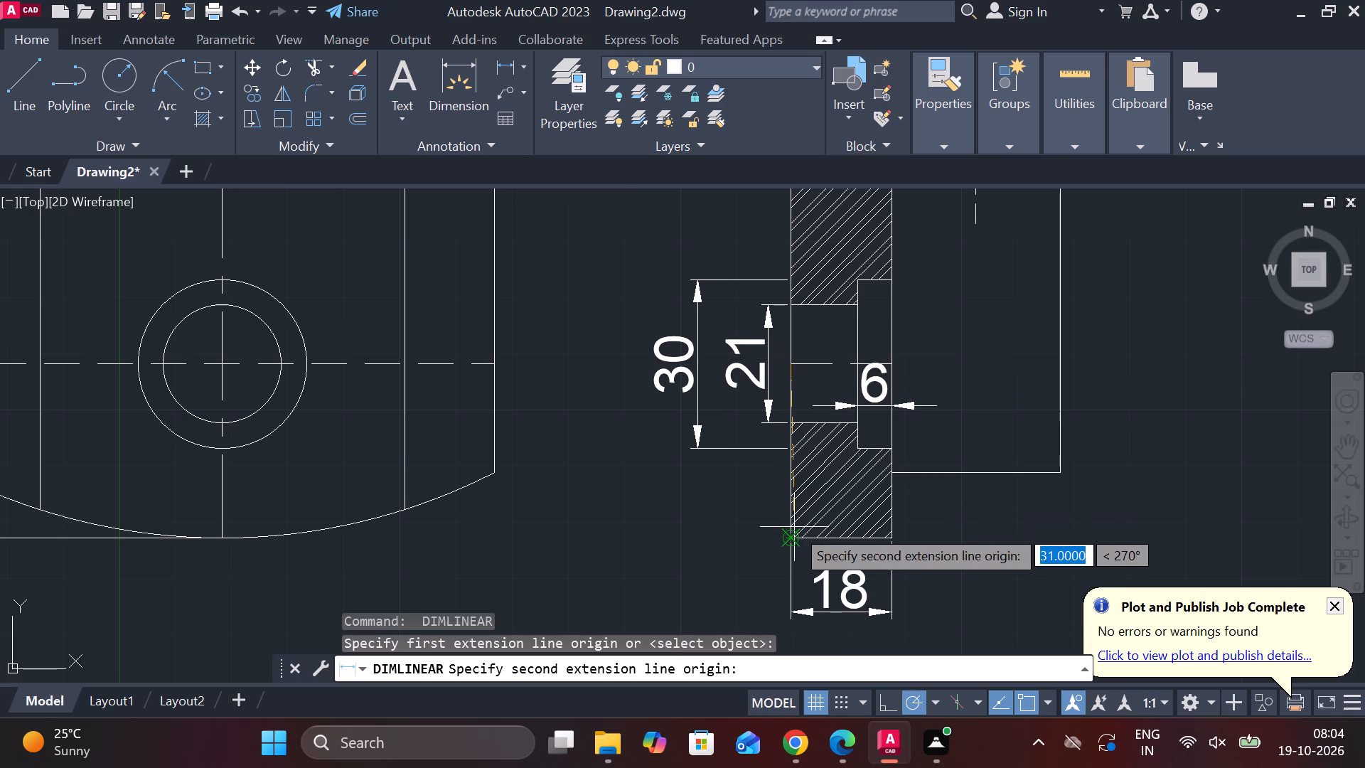
left_click(794, 528)
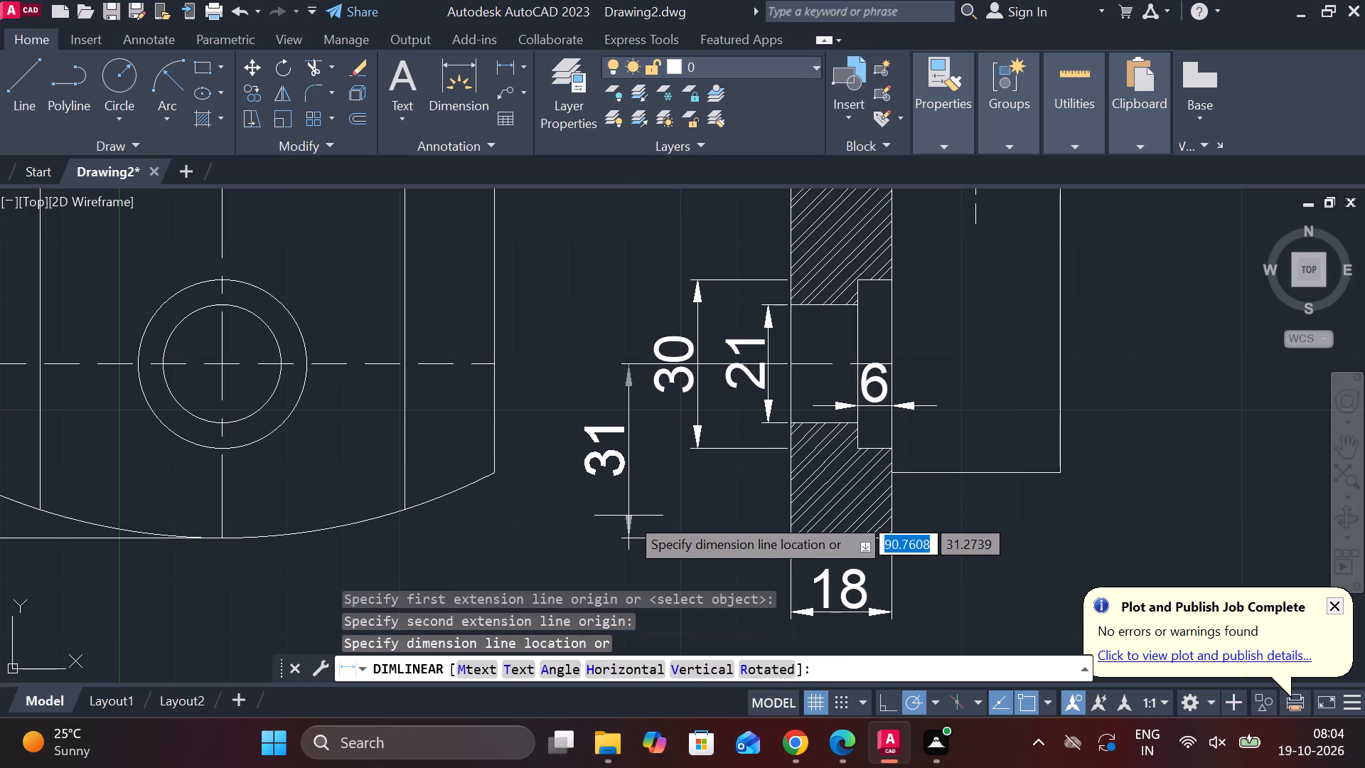
left_click(628, 516)
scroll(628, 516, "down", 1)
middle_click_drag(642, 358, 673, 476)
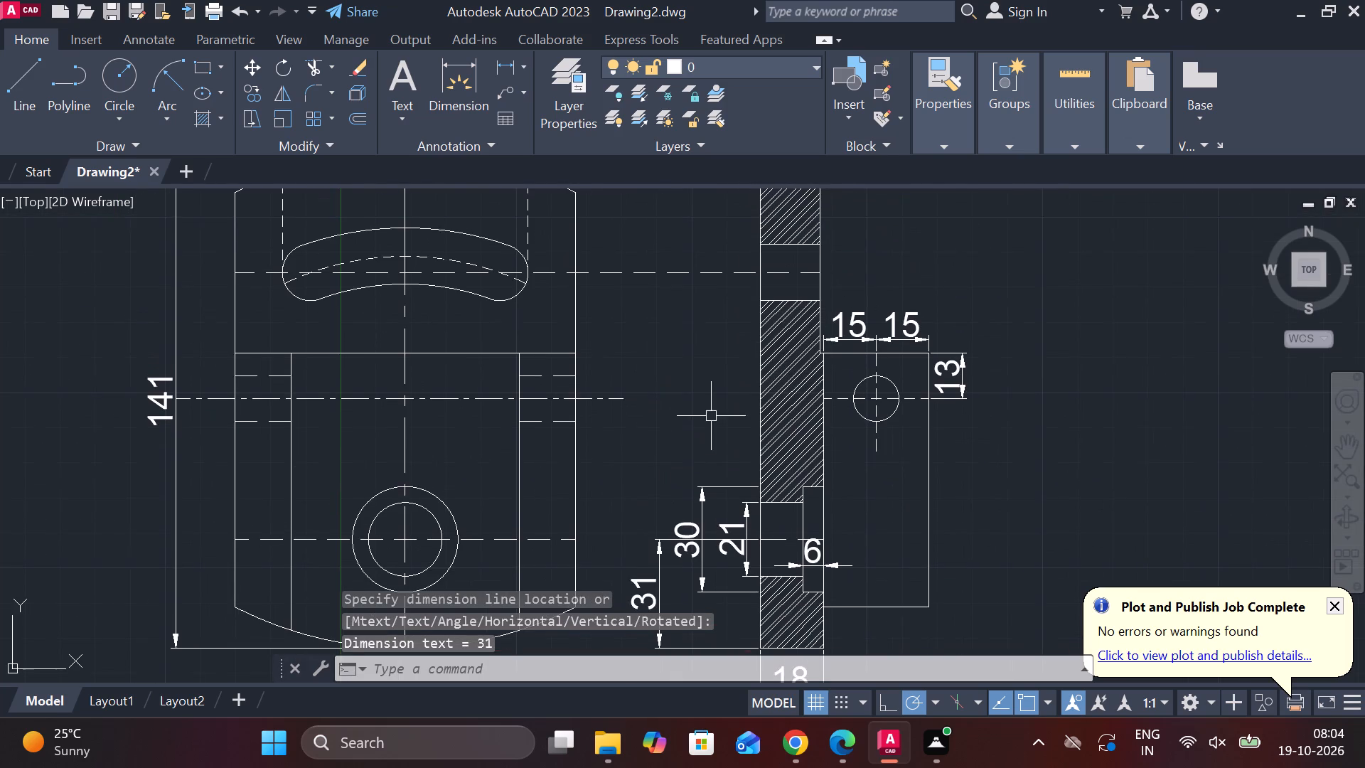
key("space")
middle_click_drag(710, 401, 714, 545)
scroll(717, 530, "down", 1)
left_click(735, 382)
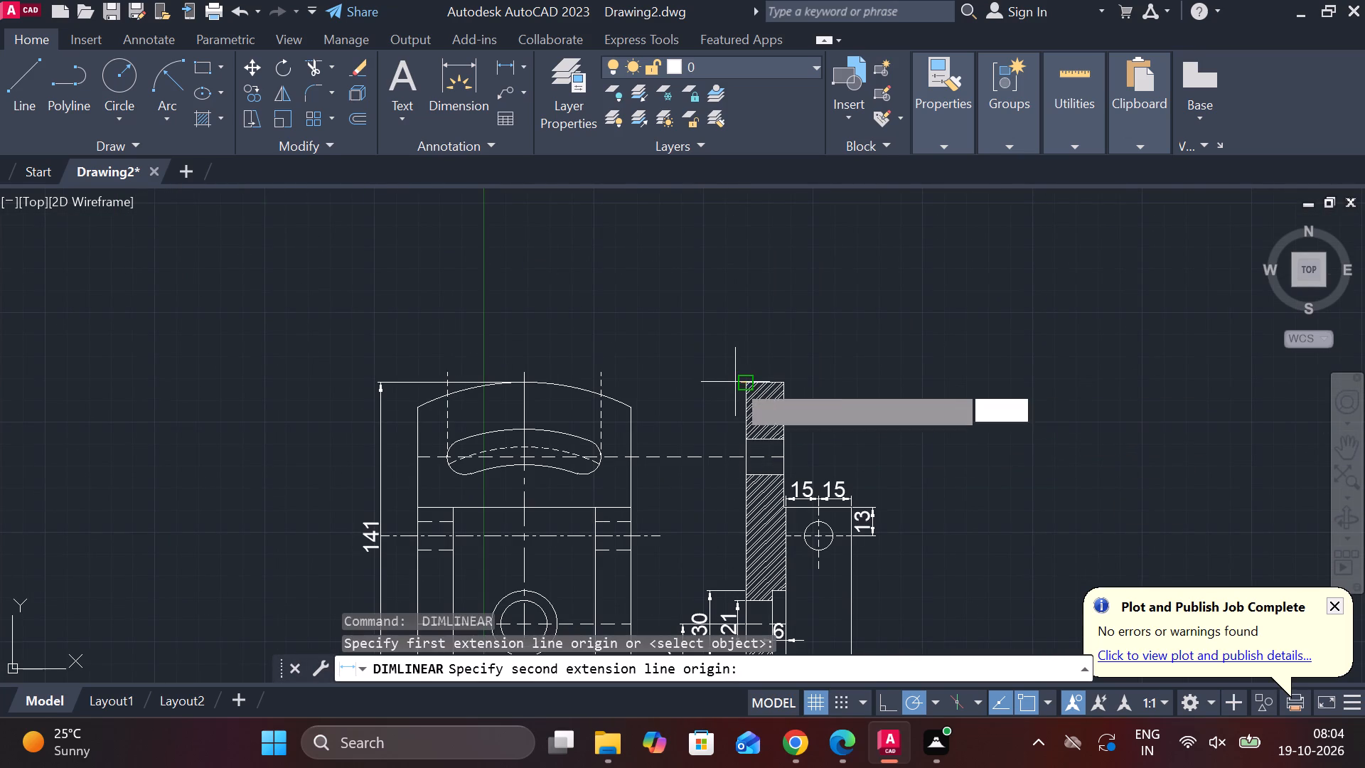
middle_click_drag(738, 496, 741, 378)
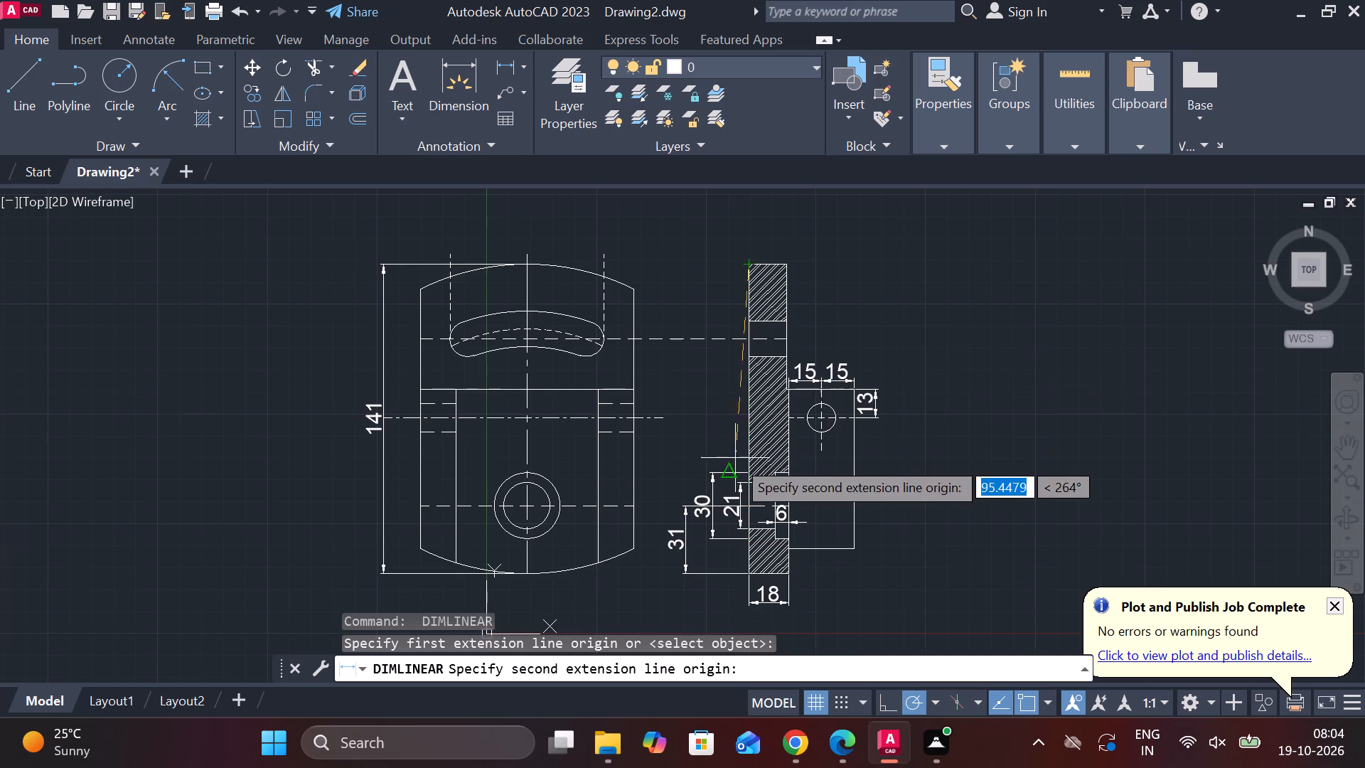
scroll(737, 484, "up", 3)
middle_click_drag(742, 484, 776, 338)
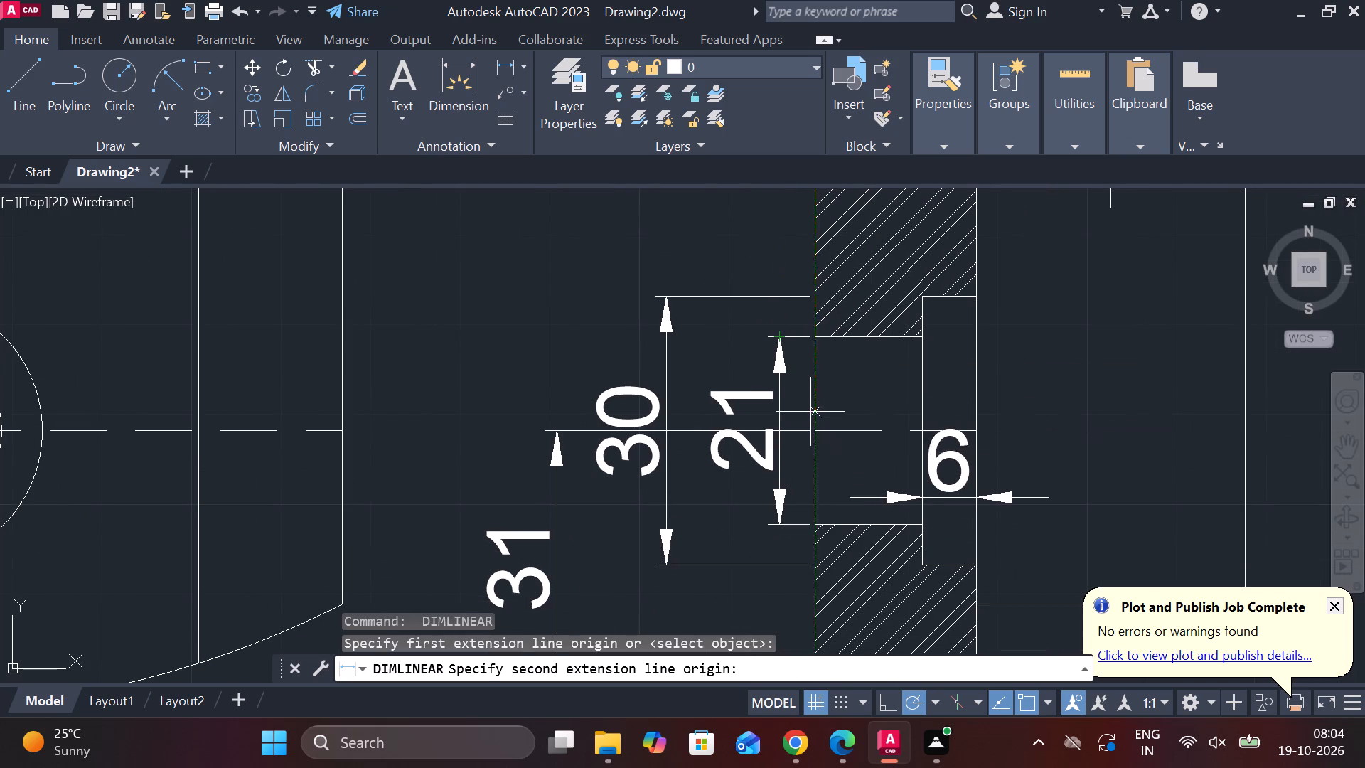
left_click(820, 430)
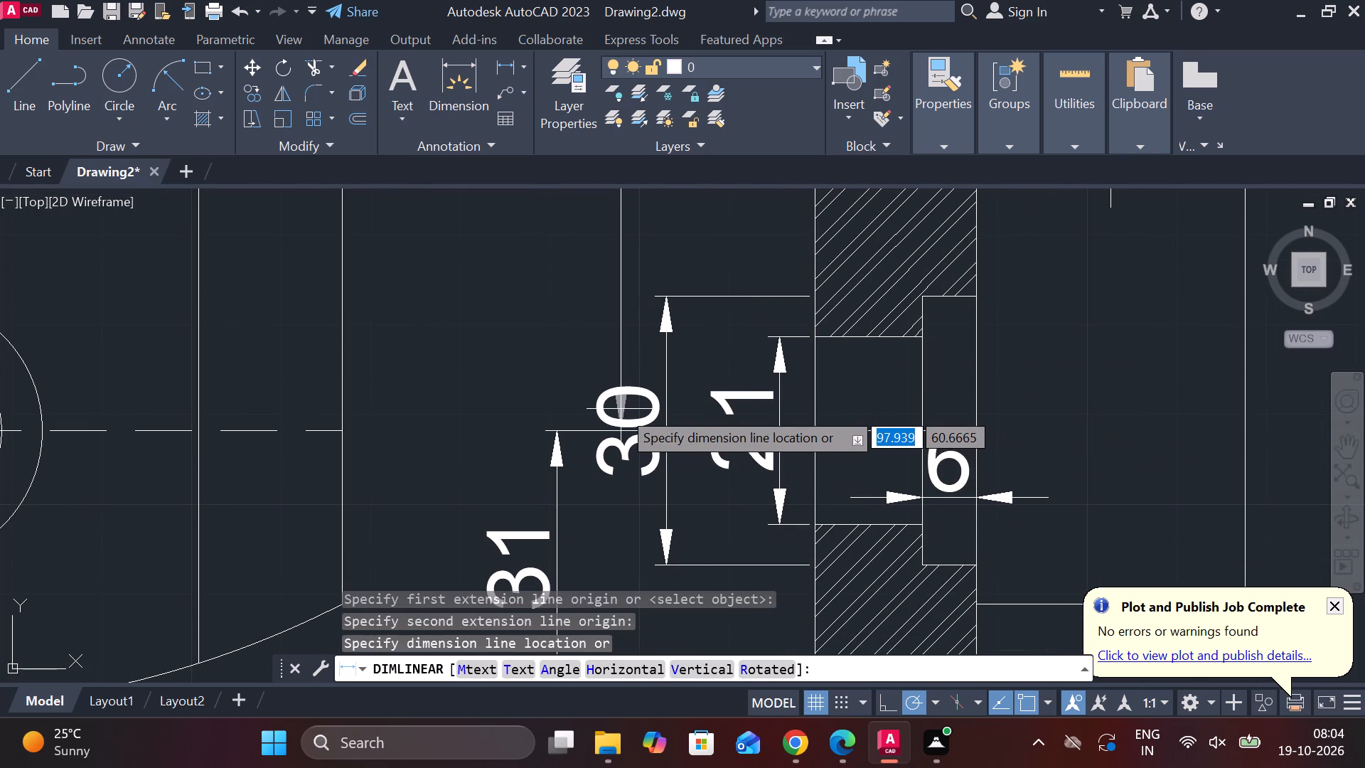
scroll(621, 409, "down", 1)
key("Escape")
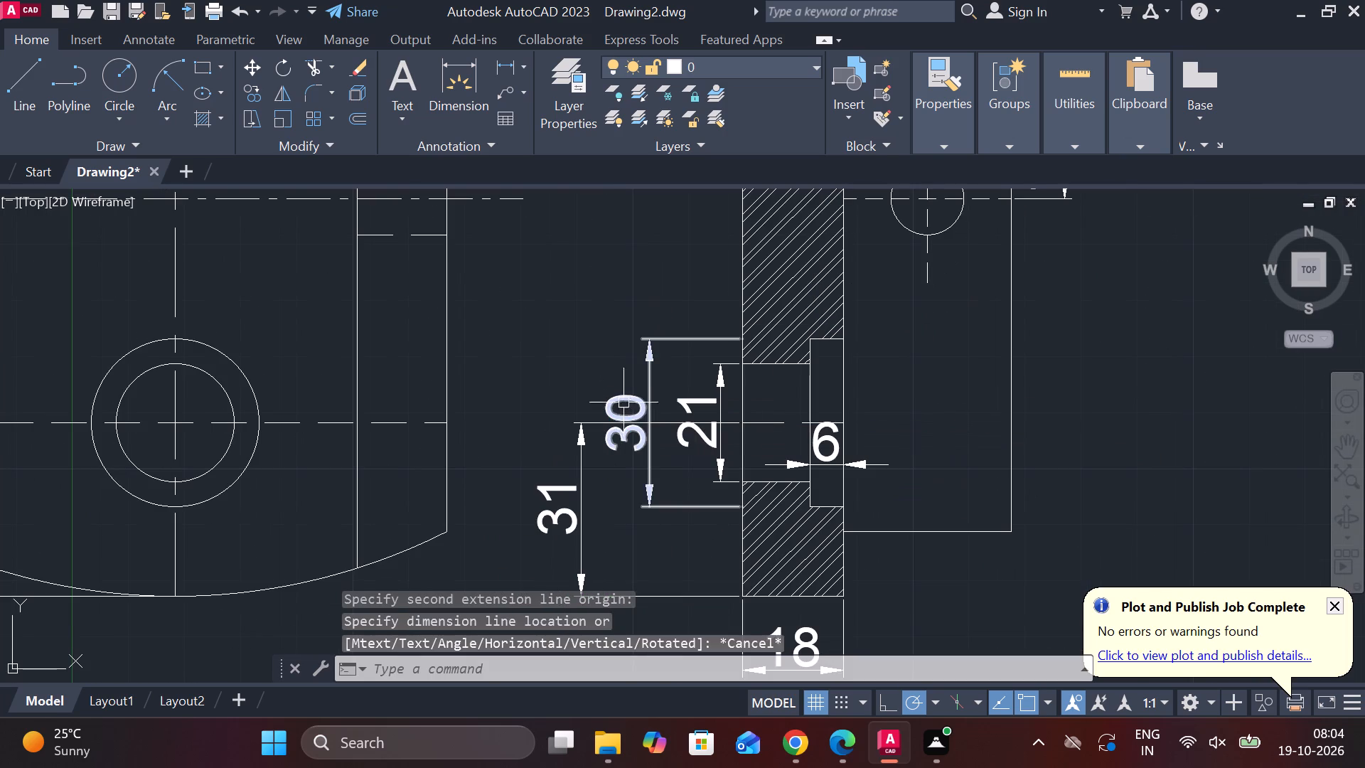
Dimension the vertical distance between the stepped hole's and the curved slot's centrelines, in line with the bottom-edge-to-hole dimension.
left_click(505, 65)
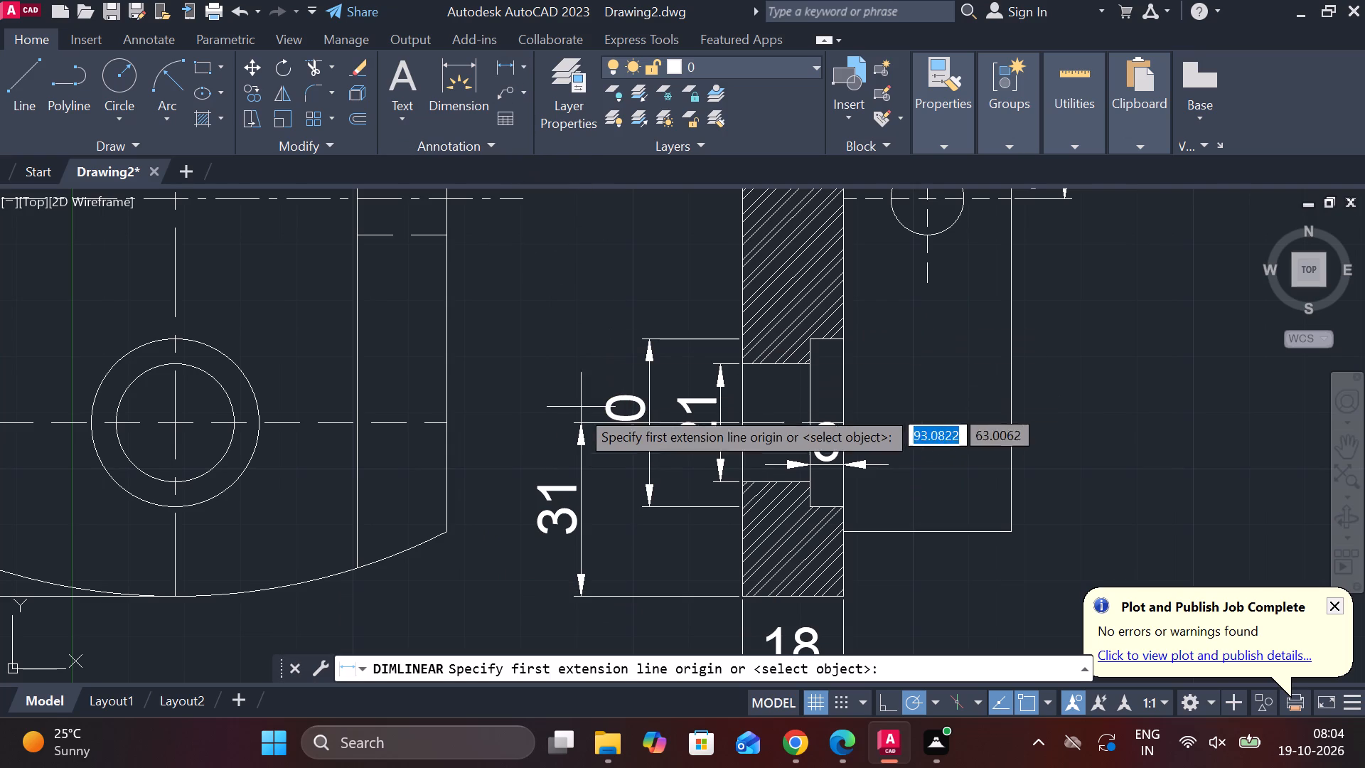
left_click(577, 420)
scroll(582, 391, "down", 2)
middle_click_drag(568, 367, 568, 598)
scroll(573, 469, "down", 1)
scroll(631, 518, "up", 2)
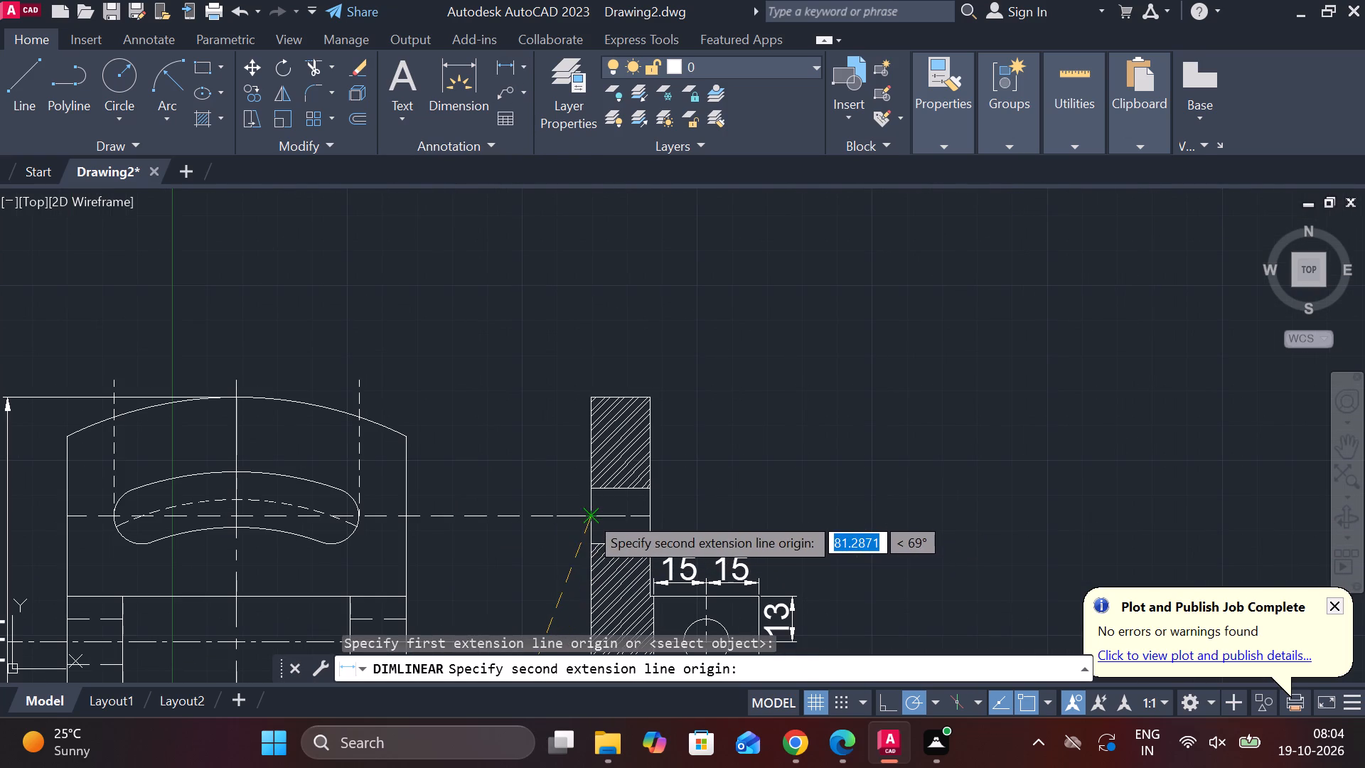
left_click(588, 514)
middle_click_drag(488, 547, 638, 401)
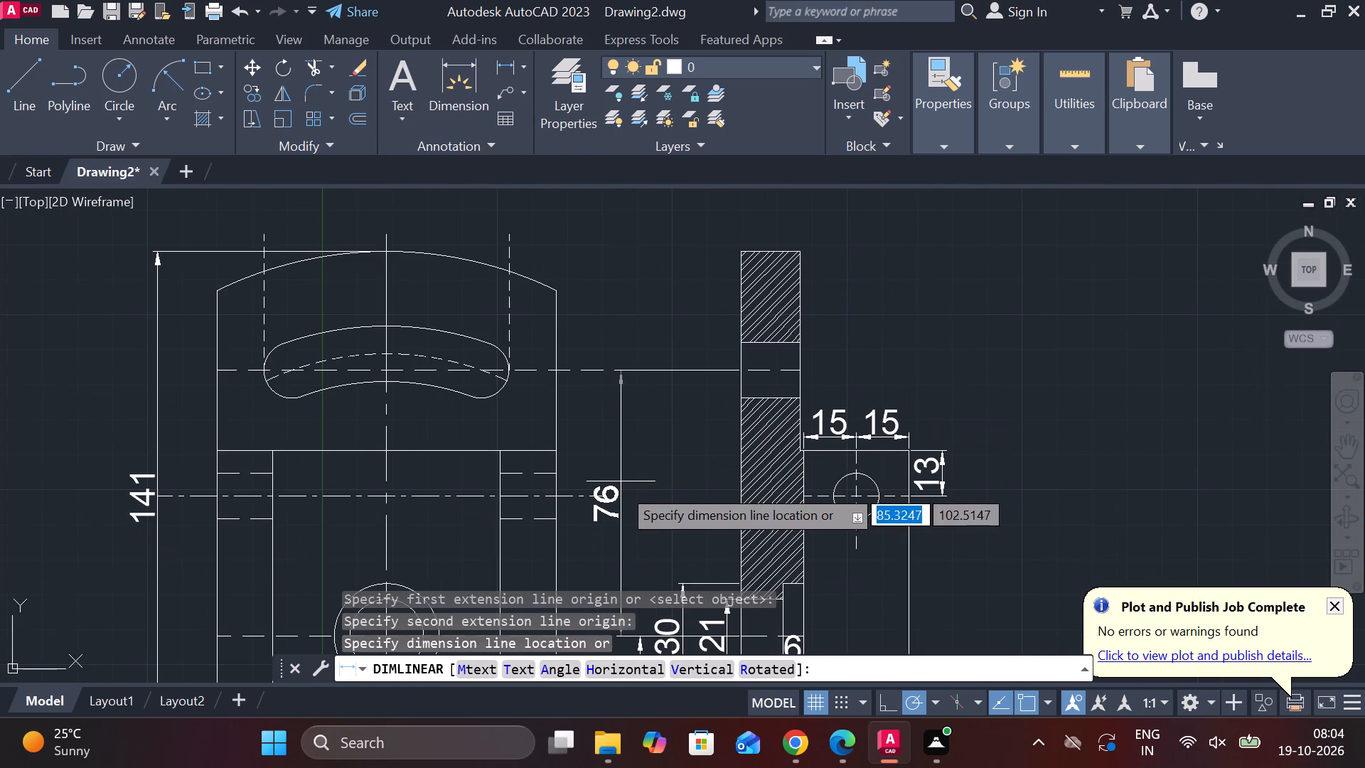
middle_click_drag(633, 501, 684, 425)
scroll(736, 475, "up", 2)
middle_click_drag(711, 482, 719, 478)
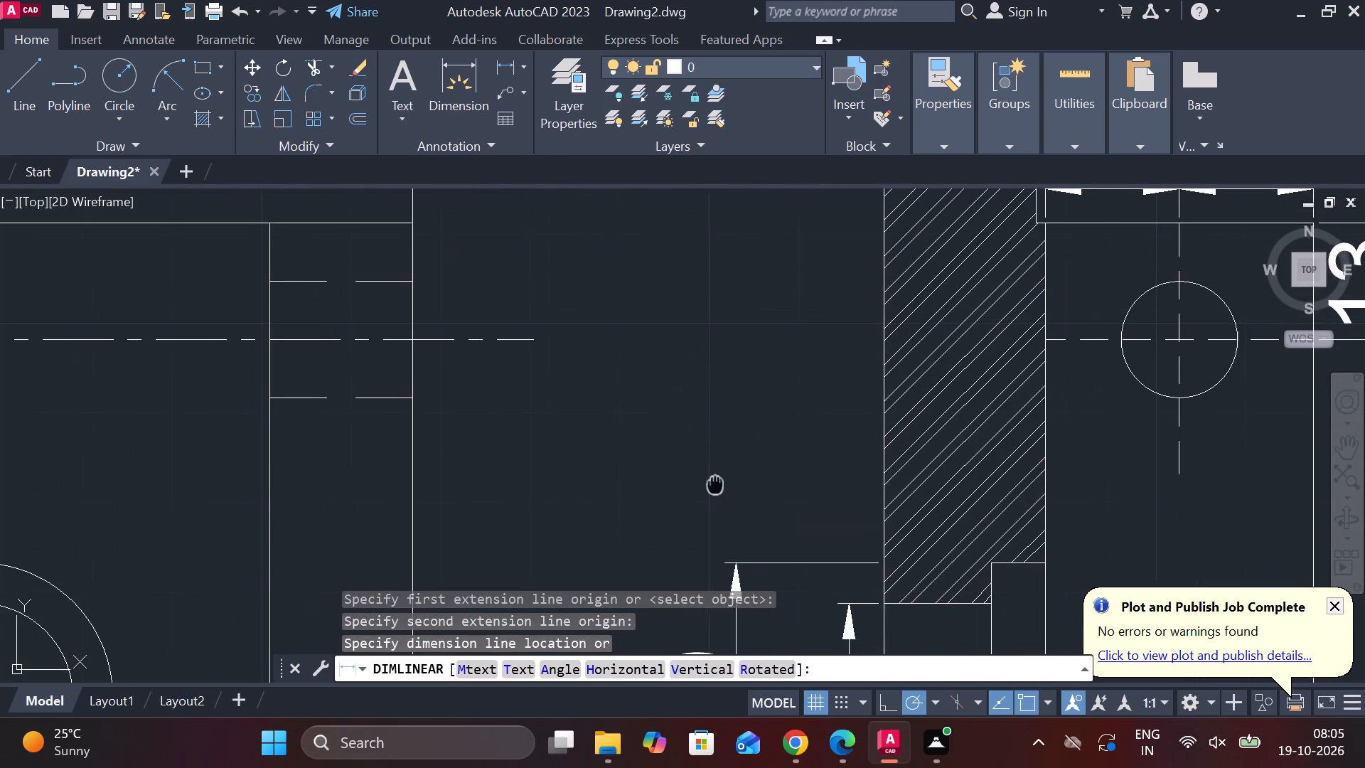
middle_click_drag(719, 478, 741, 353)
left_click(654, 562)
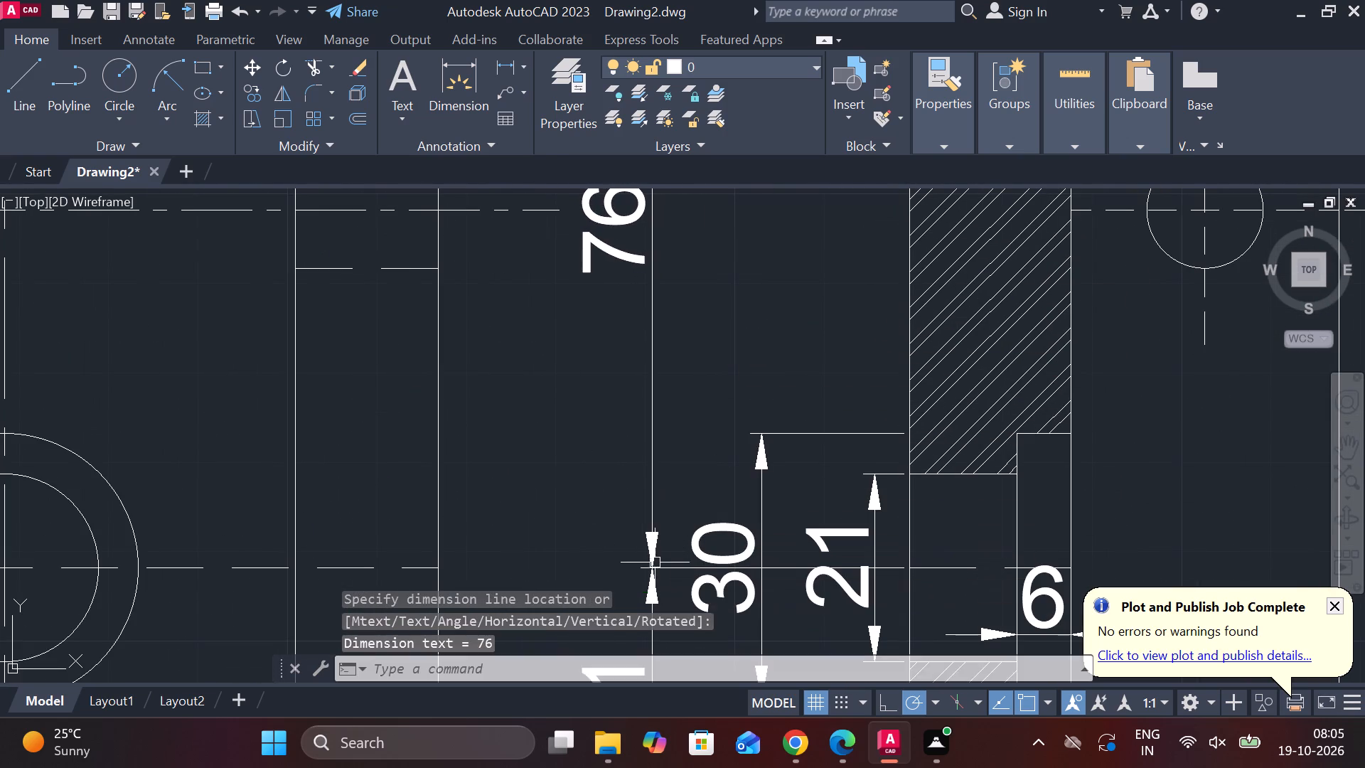
Add a diameter dimension to the circle in the side view's lug, with its text outside the lug's outer edge.
scroll(680, 538, "down", 2)
scroll(830, 498, "down", 1)
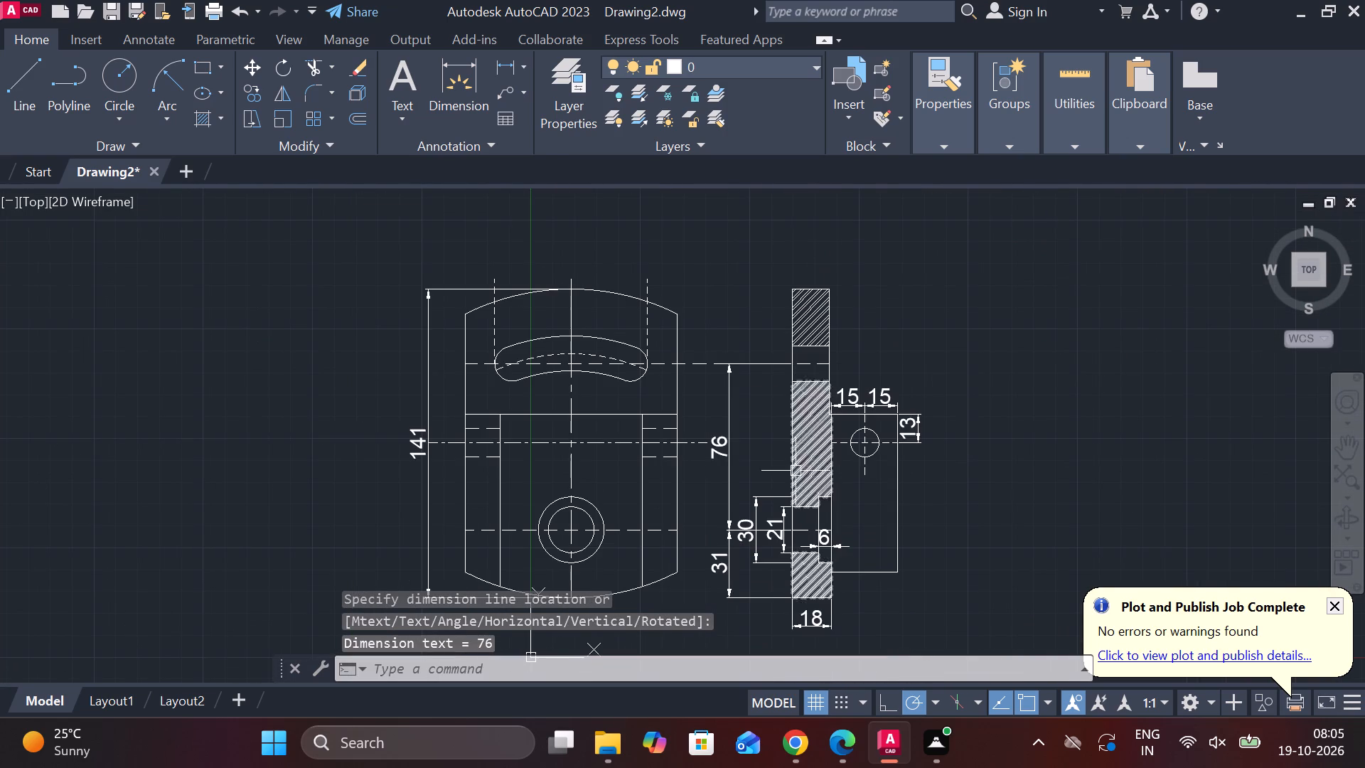
scroll(813, 439, "down", 1)
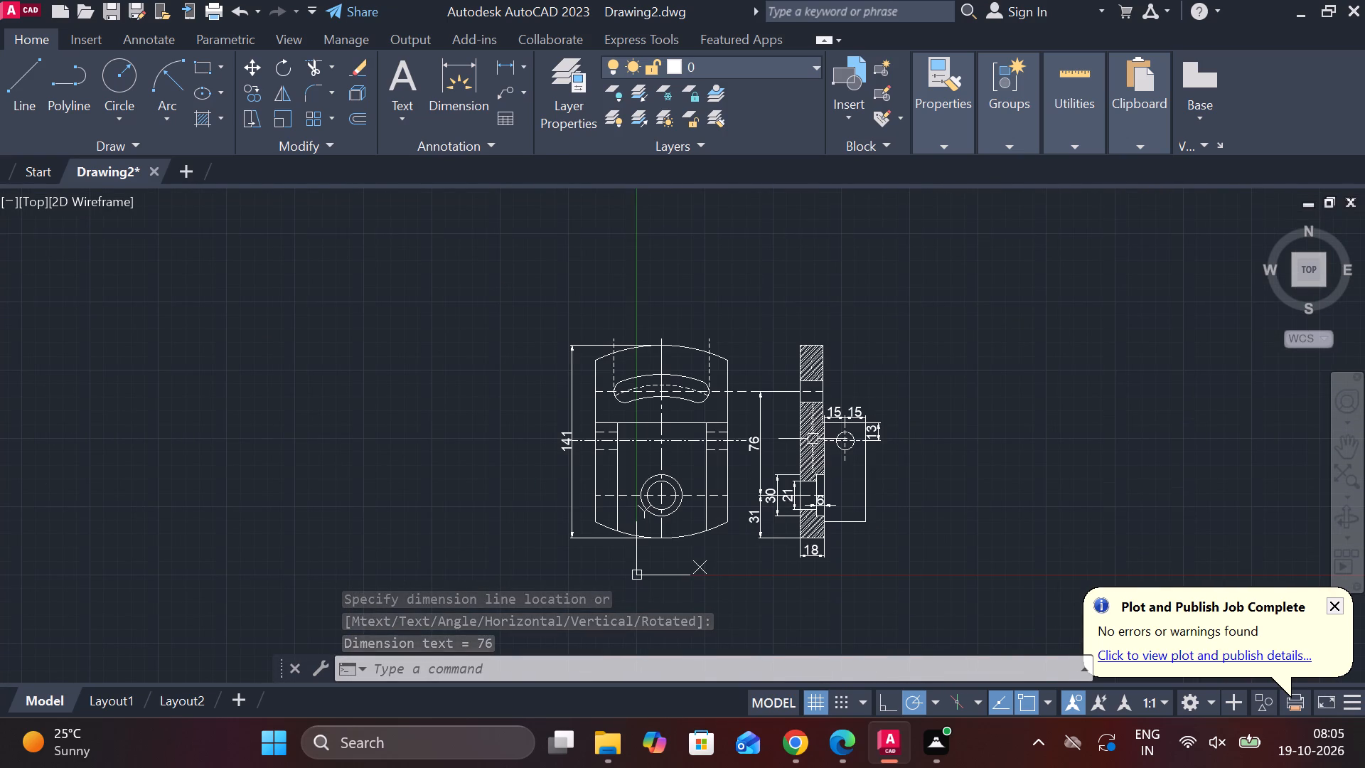
scroll(763, 515, "up", 1)
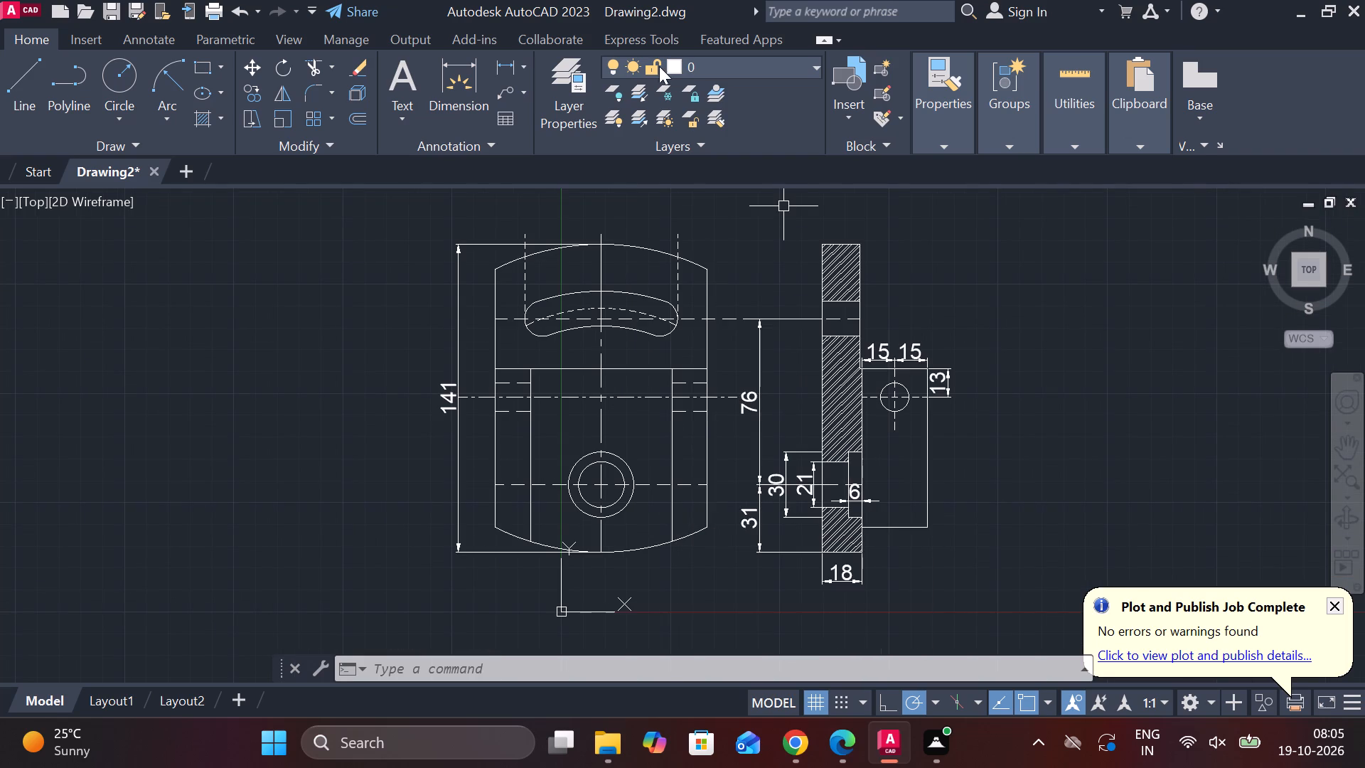
left_click(532, 63)
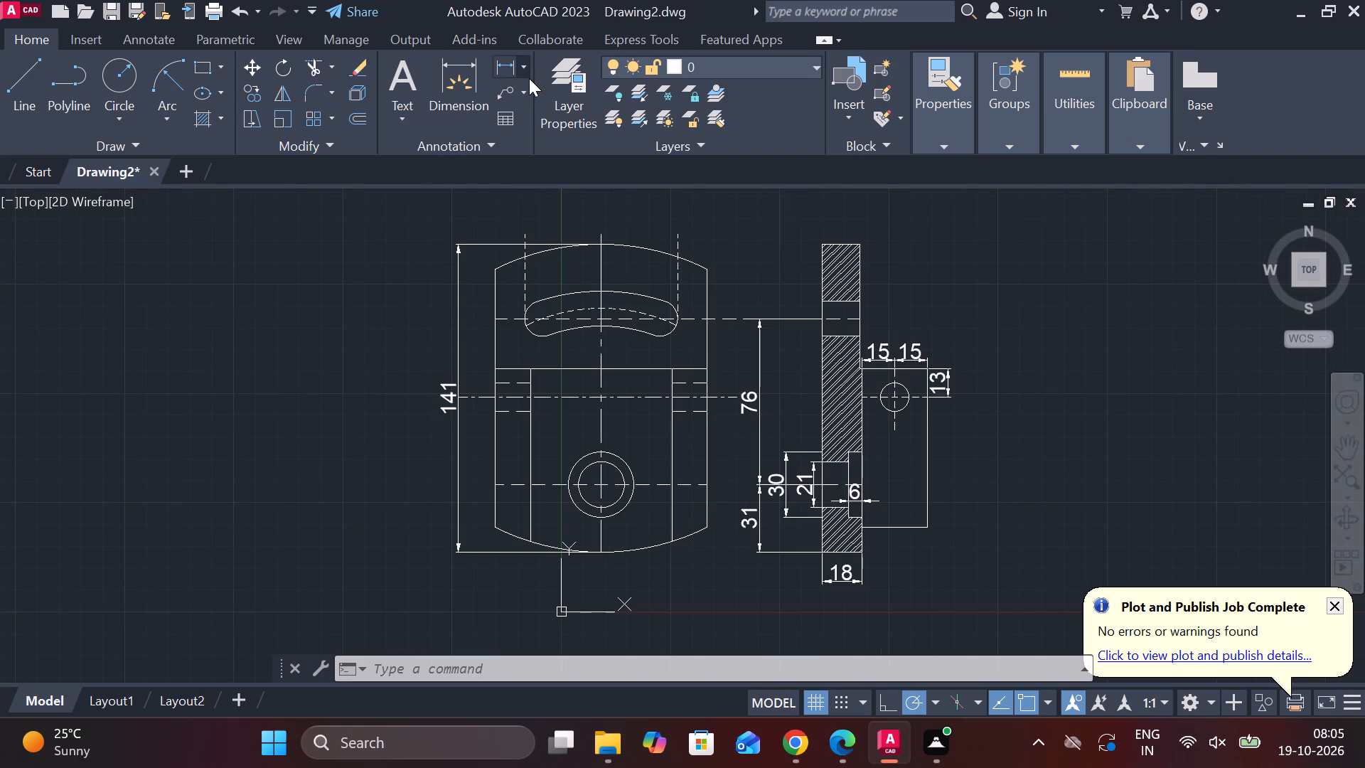
left_click(529, 75)
left_click(562, 327)
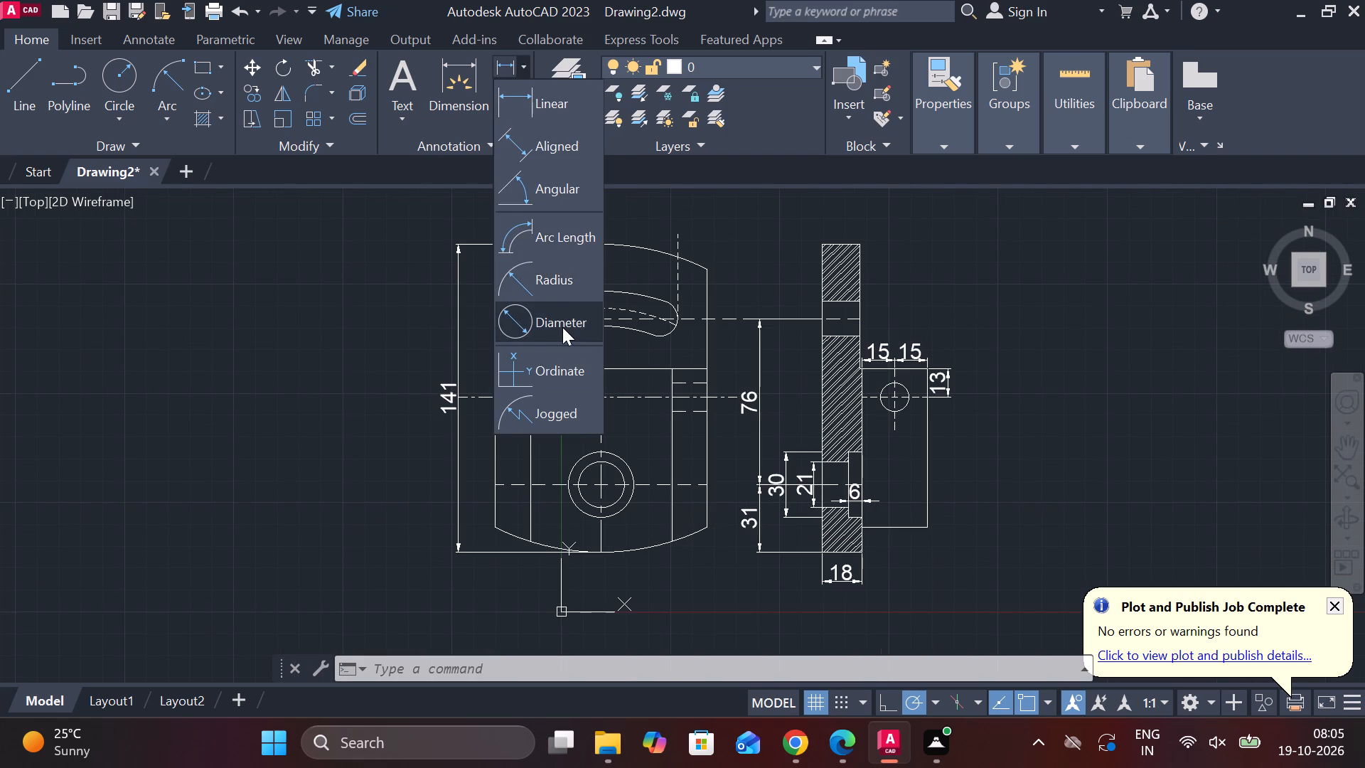
scroll(922, 416, "up", 2)
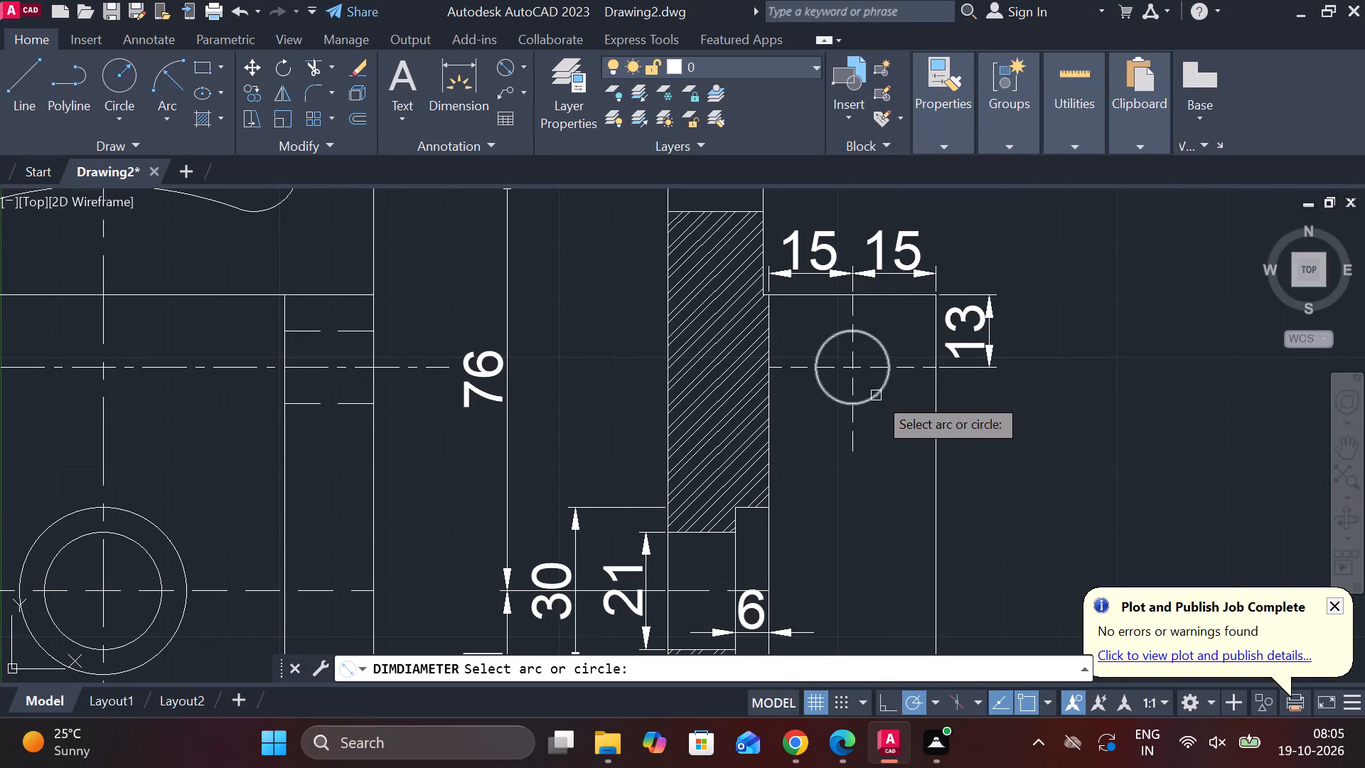
left_click(877, 395)
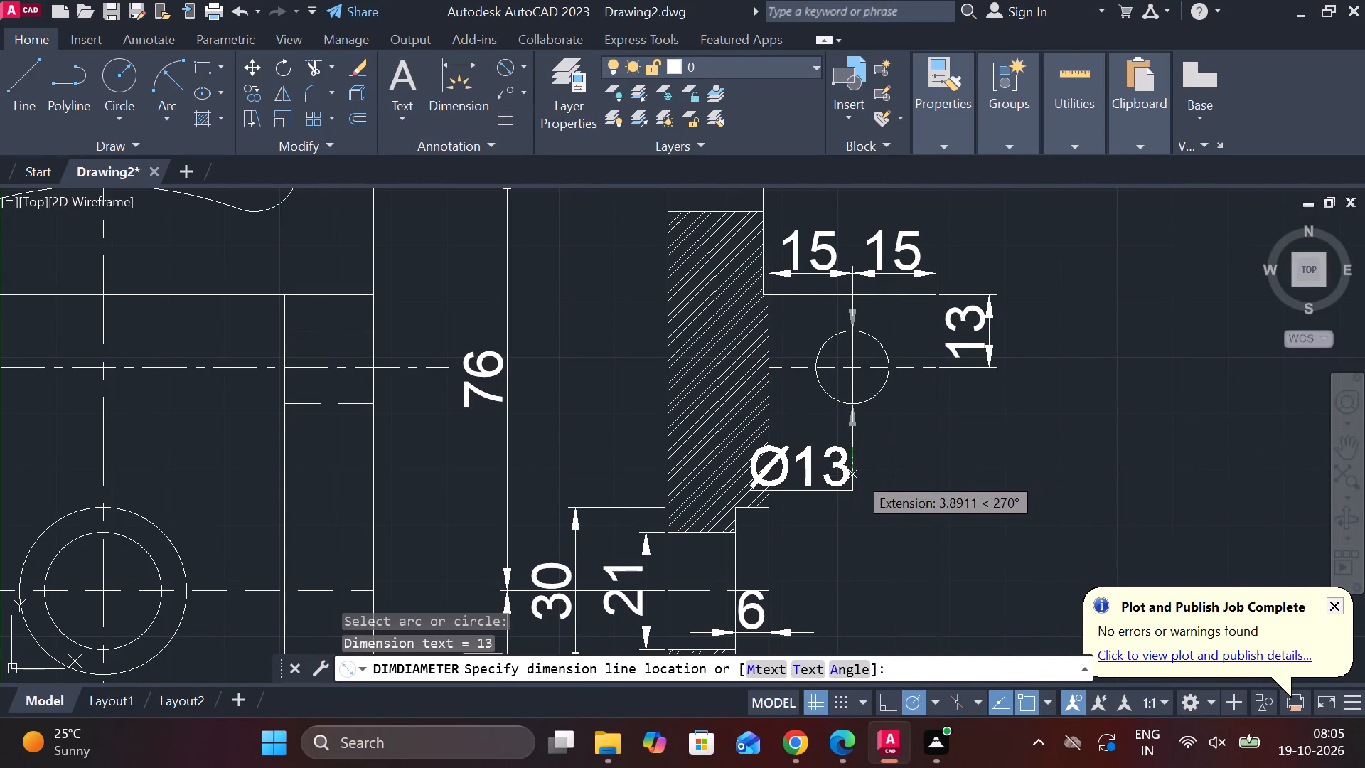
left_click(975, 467)
Add a vertical linear dimension to the slot opening in the side view's hatched body, placed on the lug side above the lug.
scroll(992, 460, "down", 1)
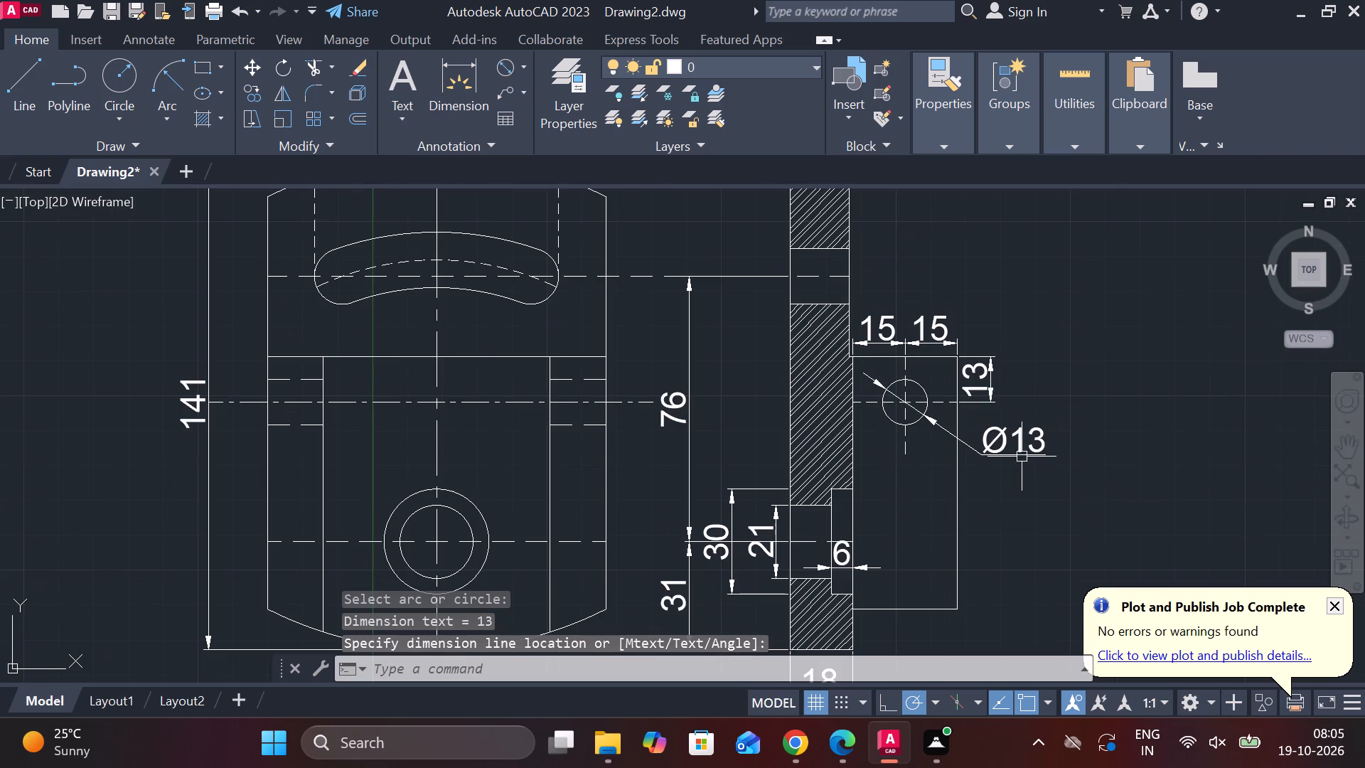
scroll(1031, 459, "down", 2)
middle_click_drag(997, 466, 1033, 387)
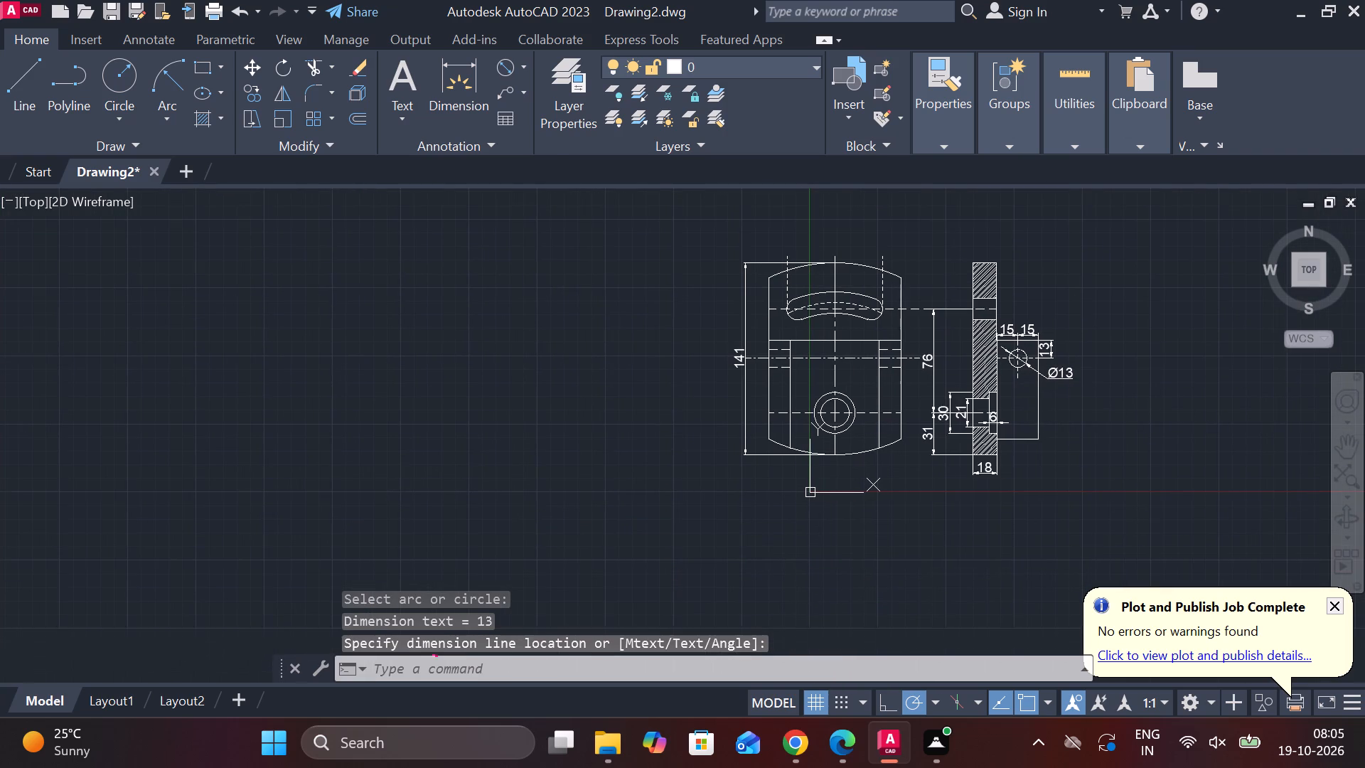
scroll(933, 289, "up", 2)
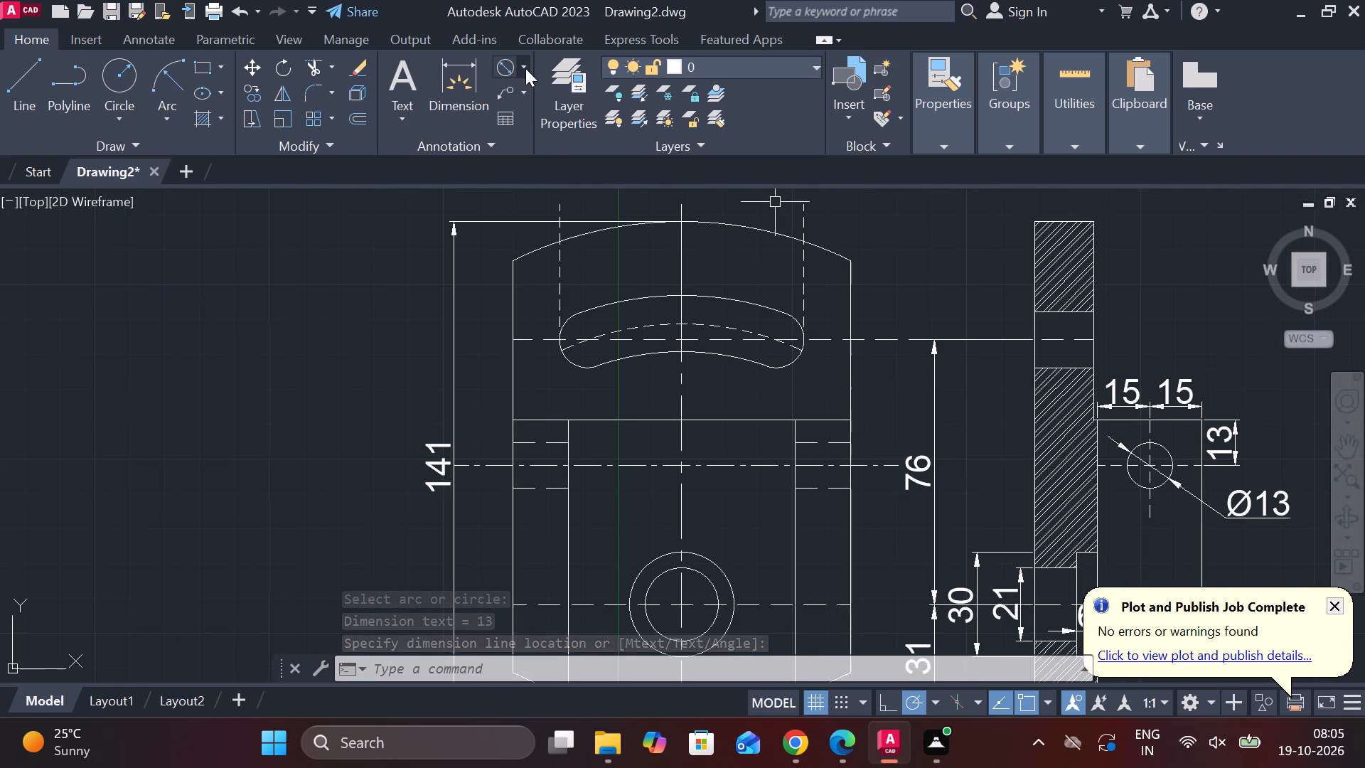
left_click(525, 68)
left_click(534, 105)
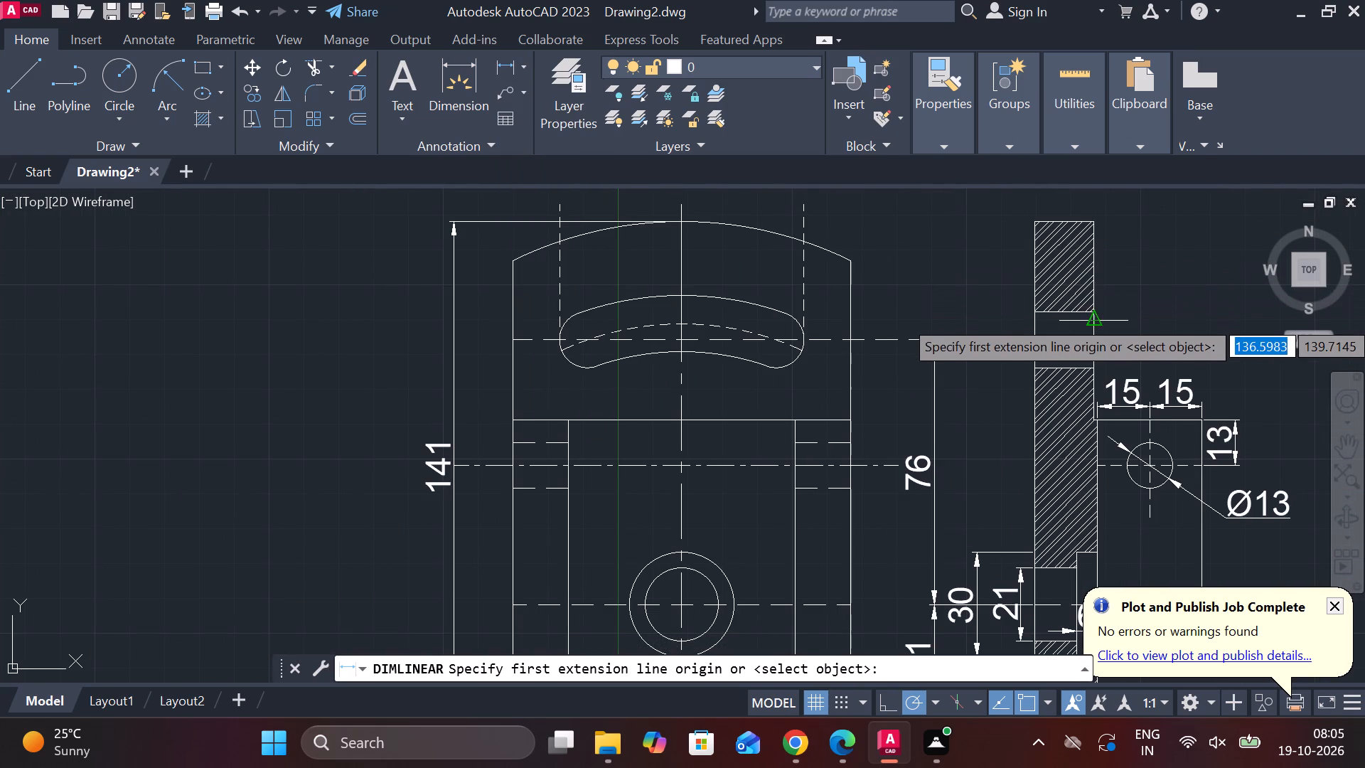
left_click(1097, 311)
left_click(1098, 362)
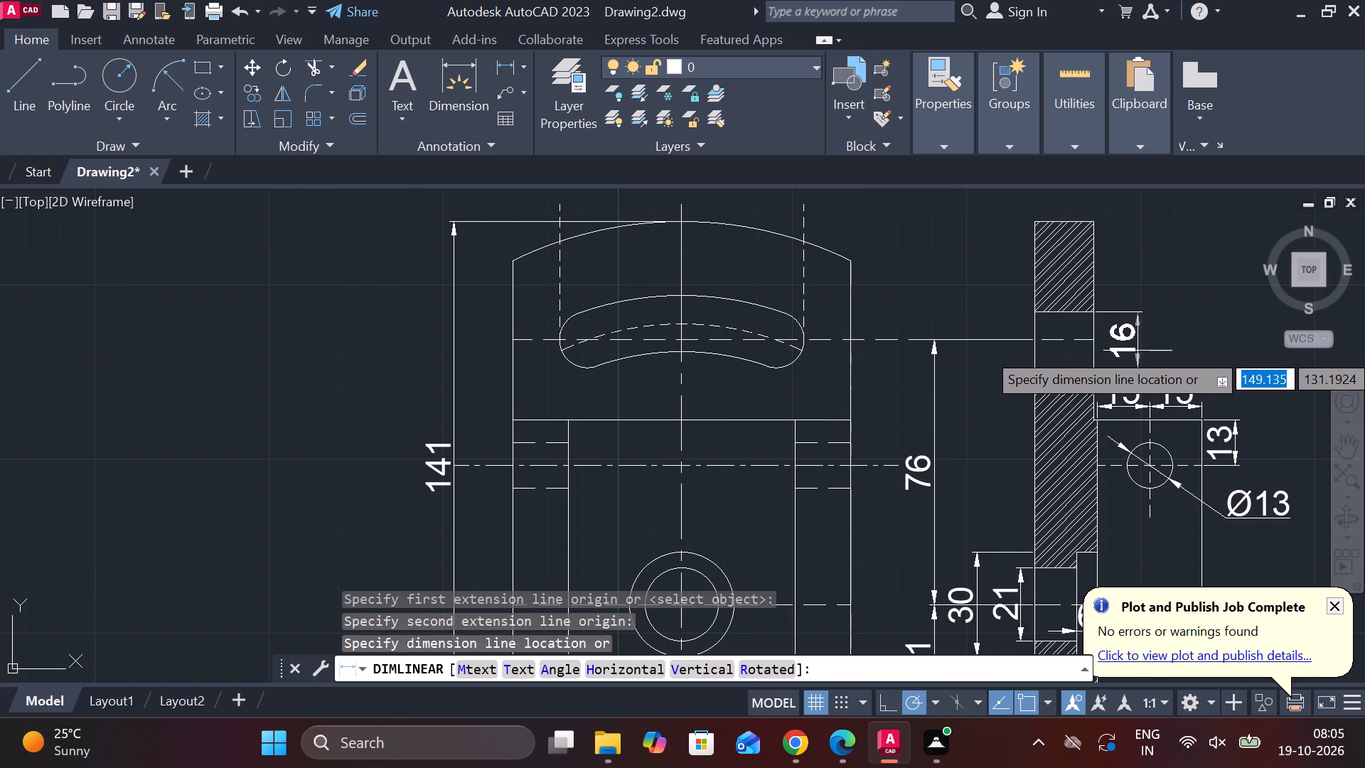
left_click(1137, 351)
Dimension the depth of the stepped hole's smaller bore in the side view, placed inside the bore on its centreline.
middle_click_drag(1070, 356, 849, 297)
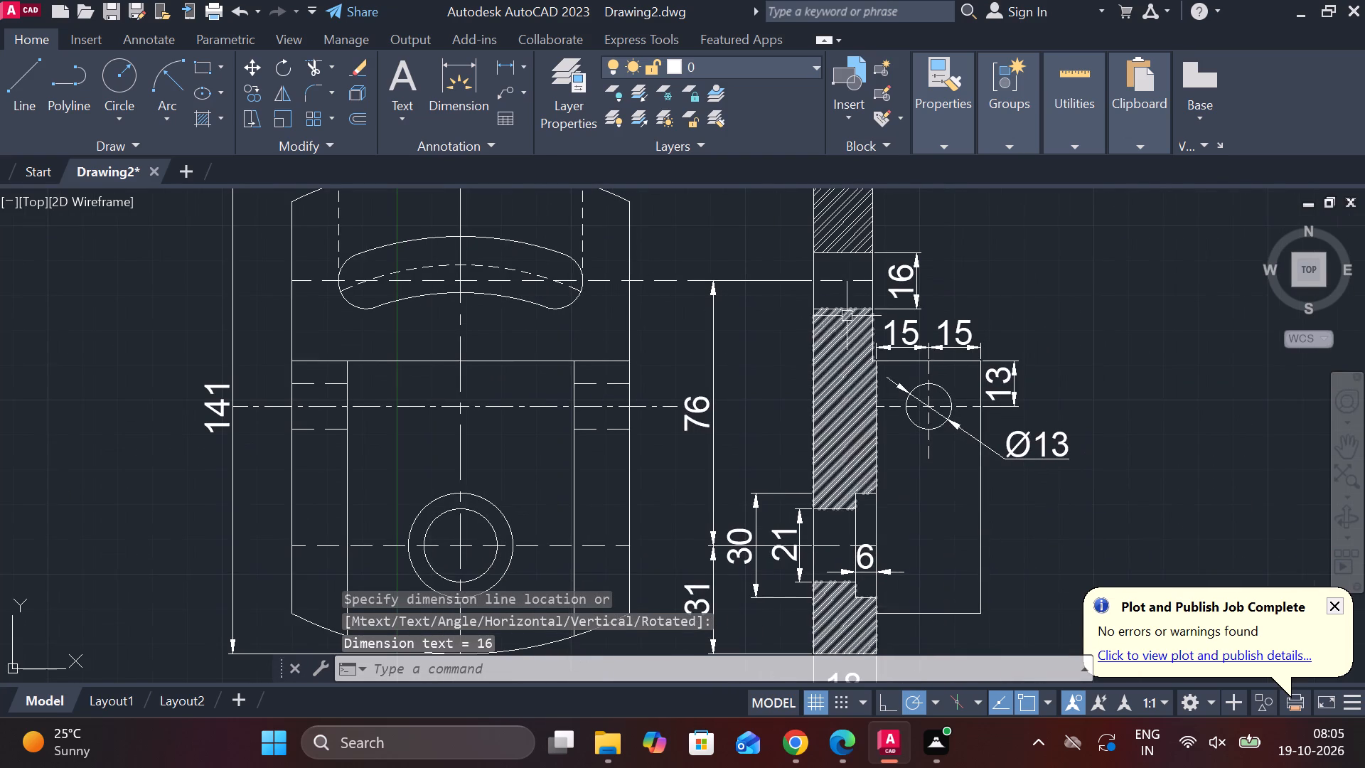
scroll(742, 512, "up", 1)
middle_click_drag(742, 512, 756, 455)
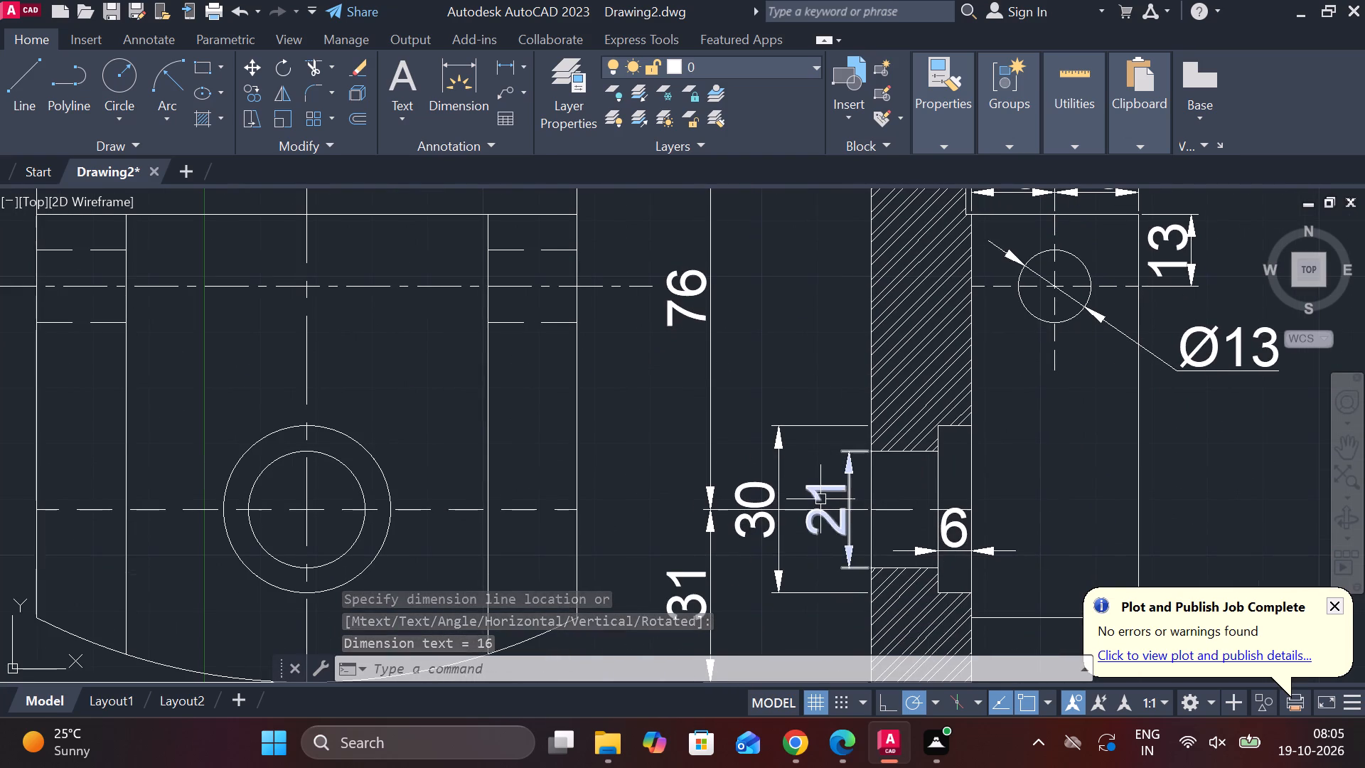
middle_click_drag(809, 498, 803, 407)
scroll(903, 412, "up", 1)
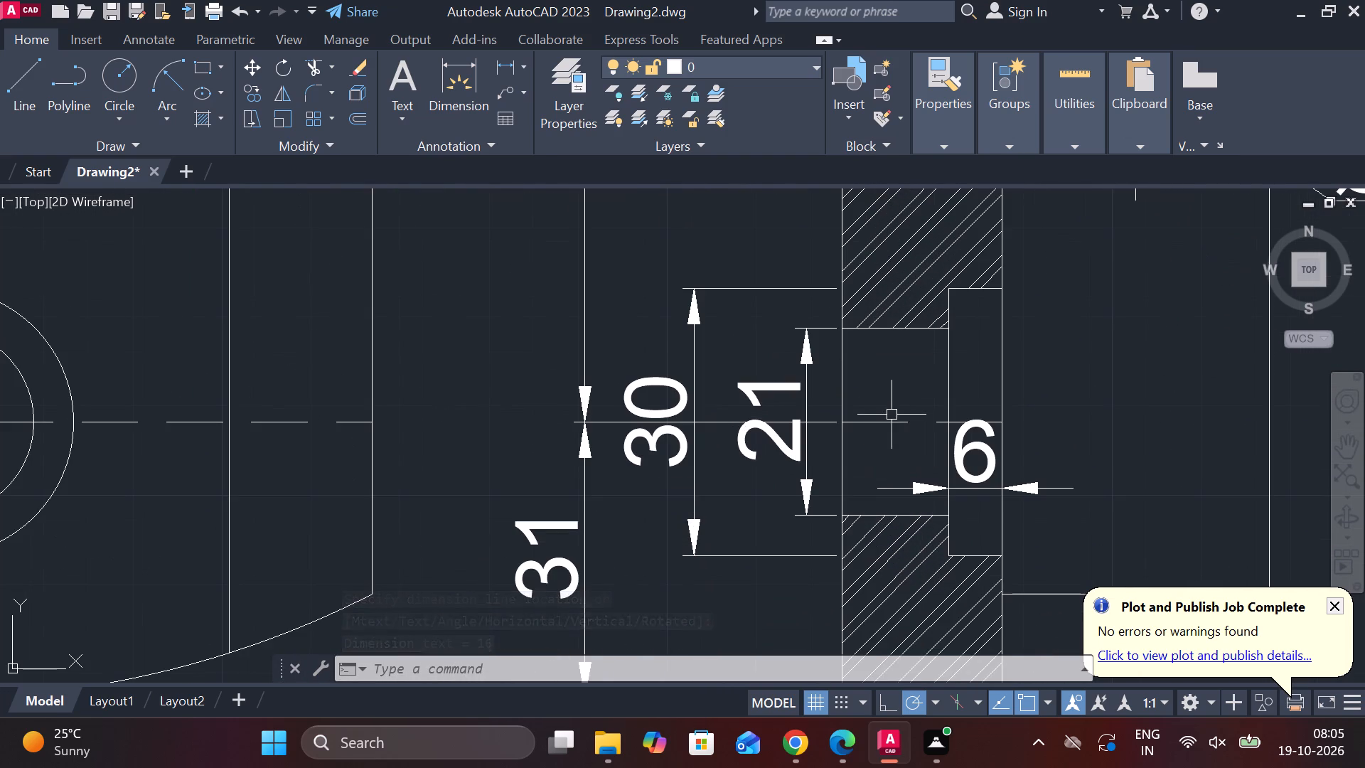
key("Escape")
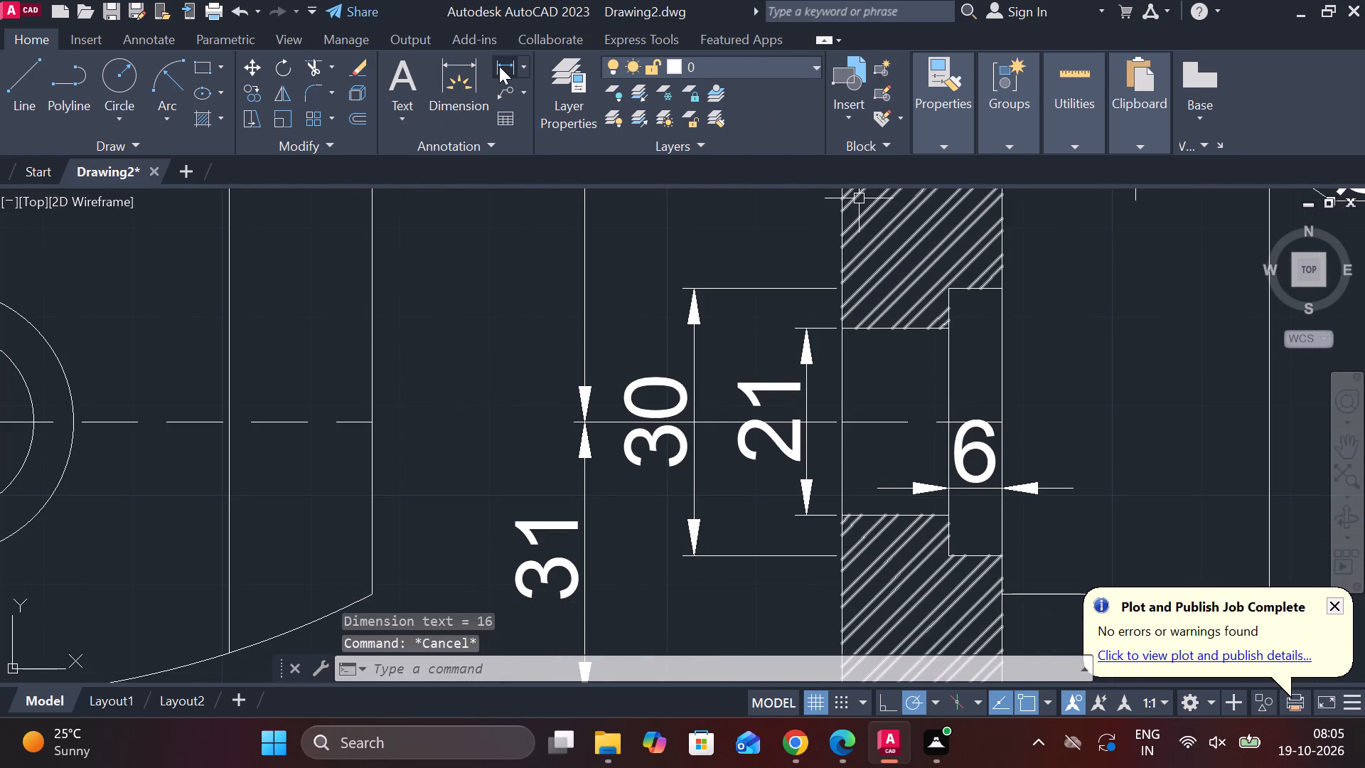
left_click(499, 66)
left_click(850, 385)
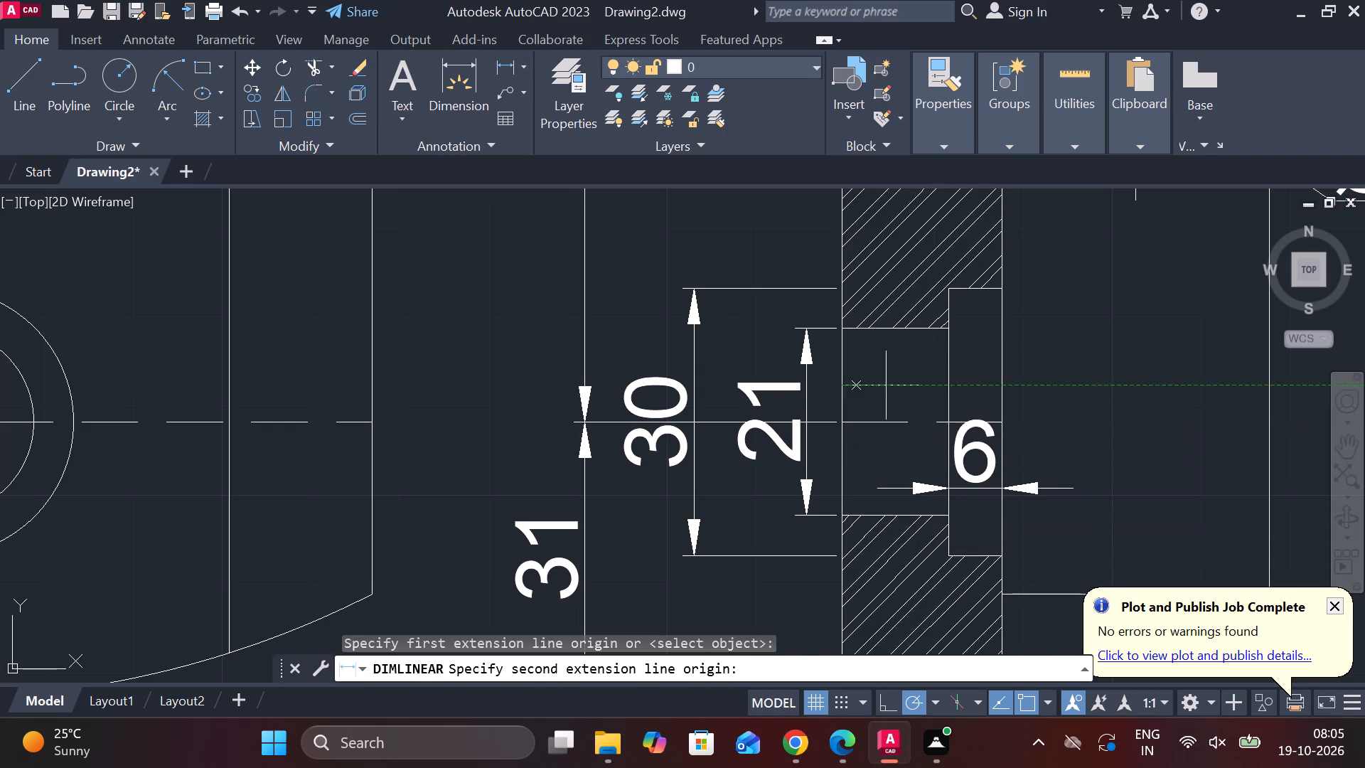
left_click(952, 384)
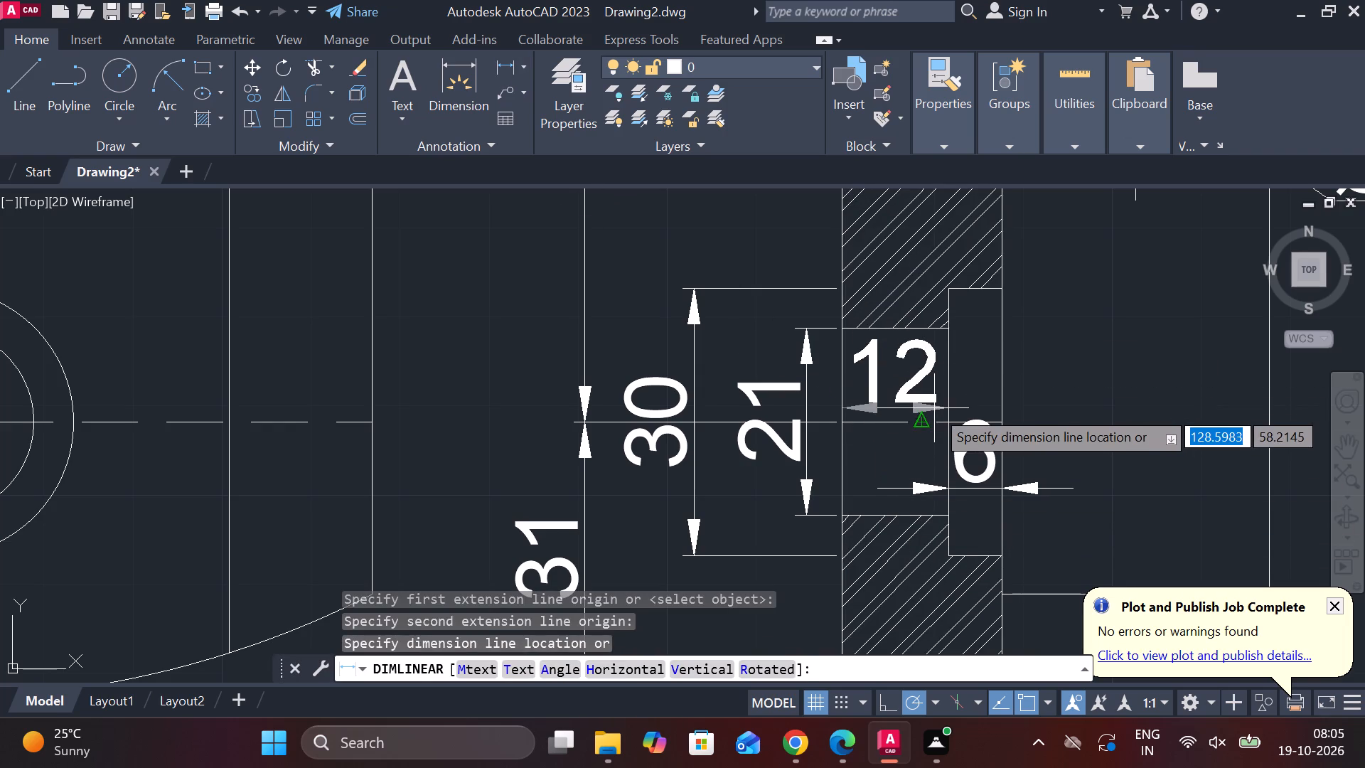
left_click(930, 424)
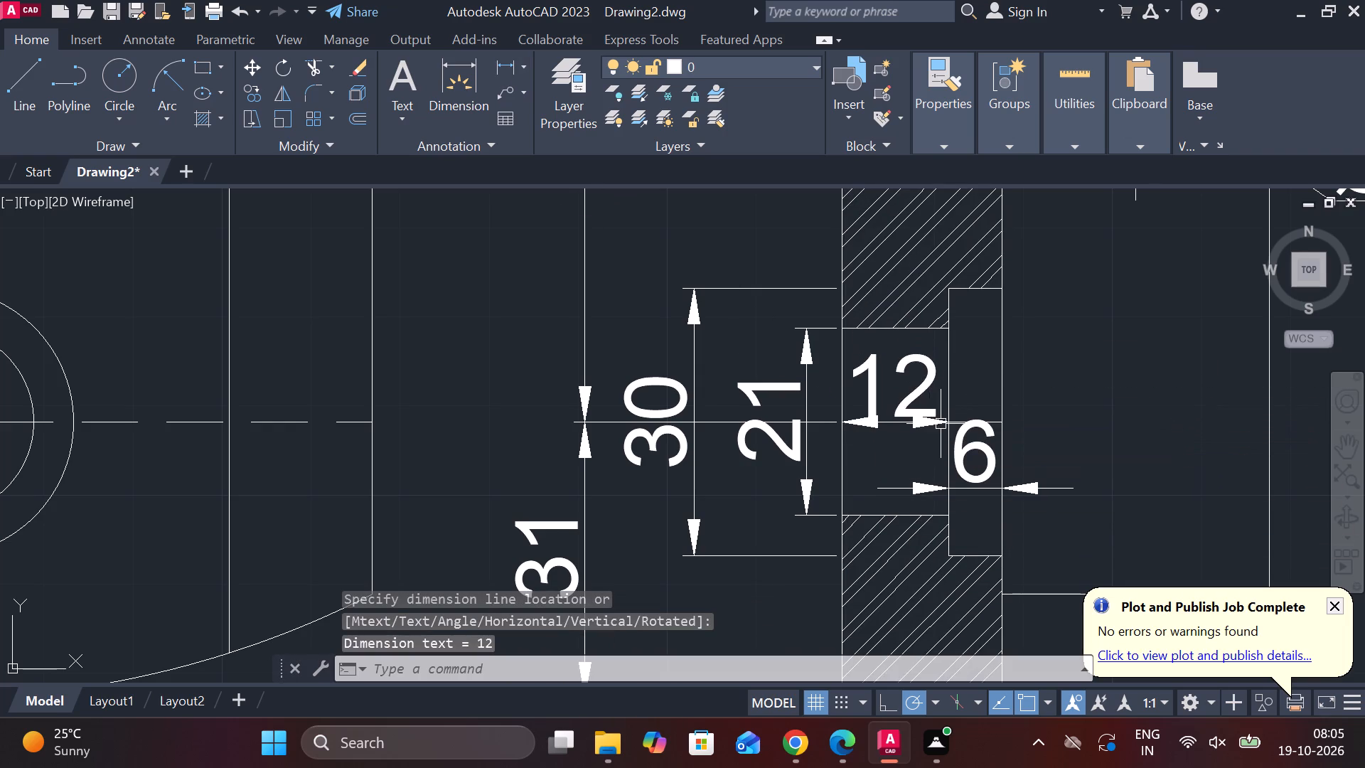
key("Escape")
Prefix the stepped hole's two vertical dimensions in the side view with the diameter symbol.
double_click(668, 405)
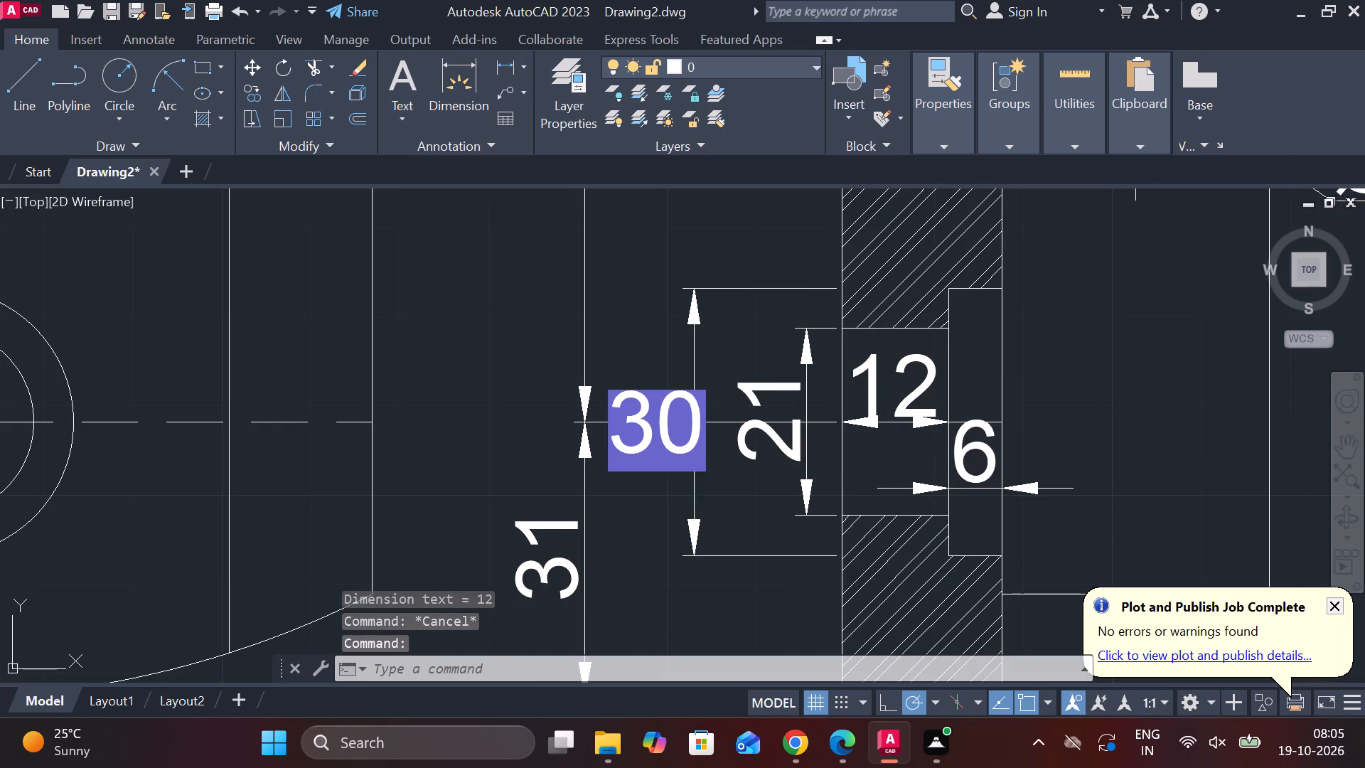
left_click(918, 125)
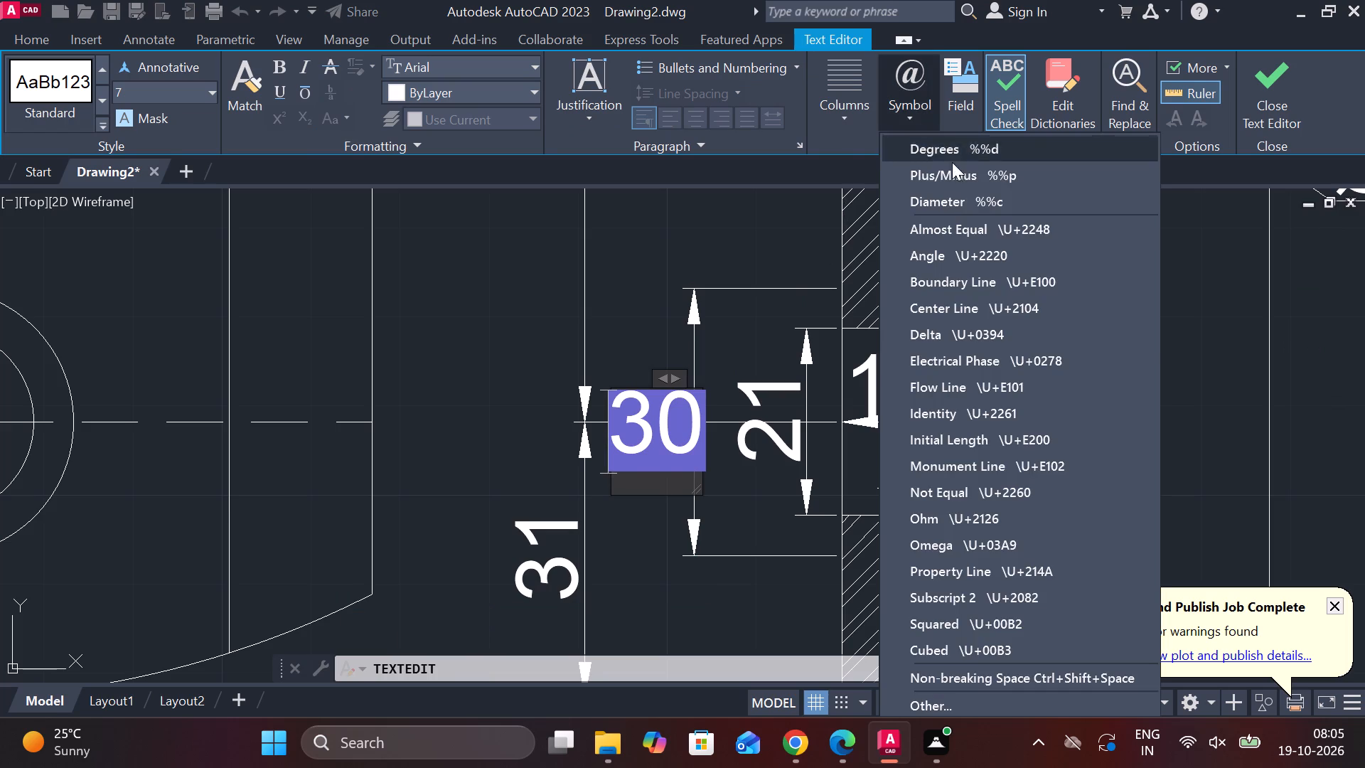
left_click(952, 197)
left_click(1248, 72)
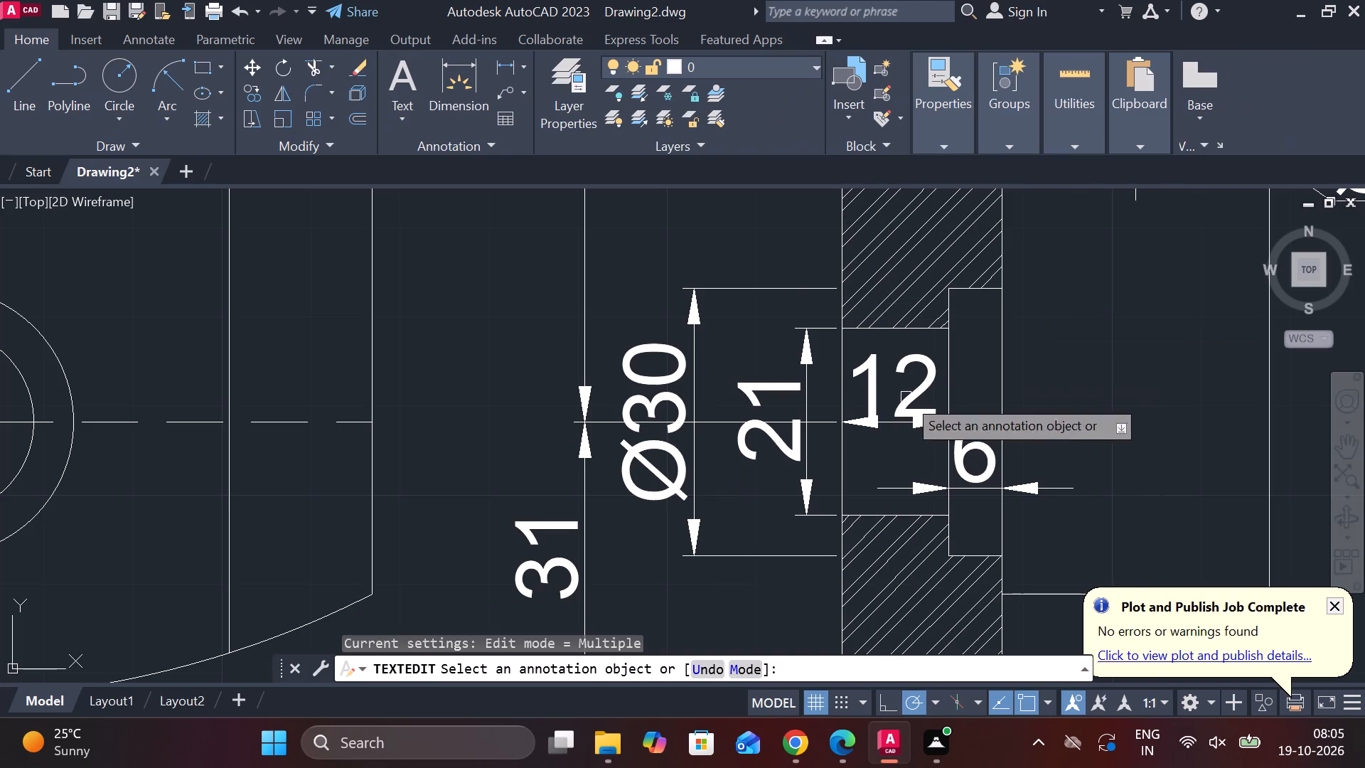
double_click(796, 395)
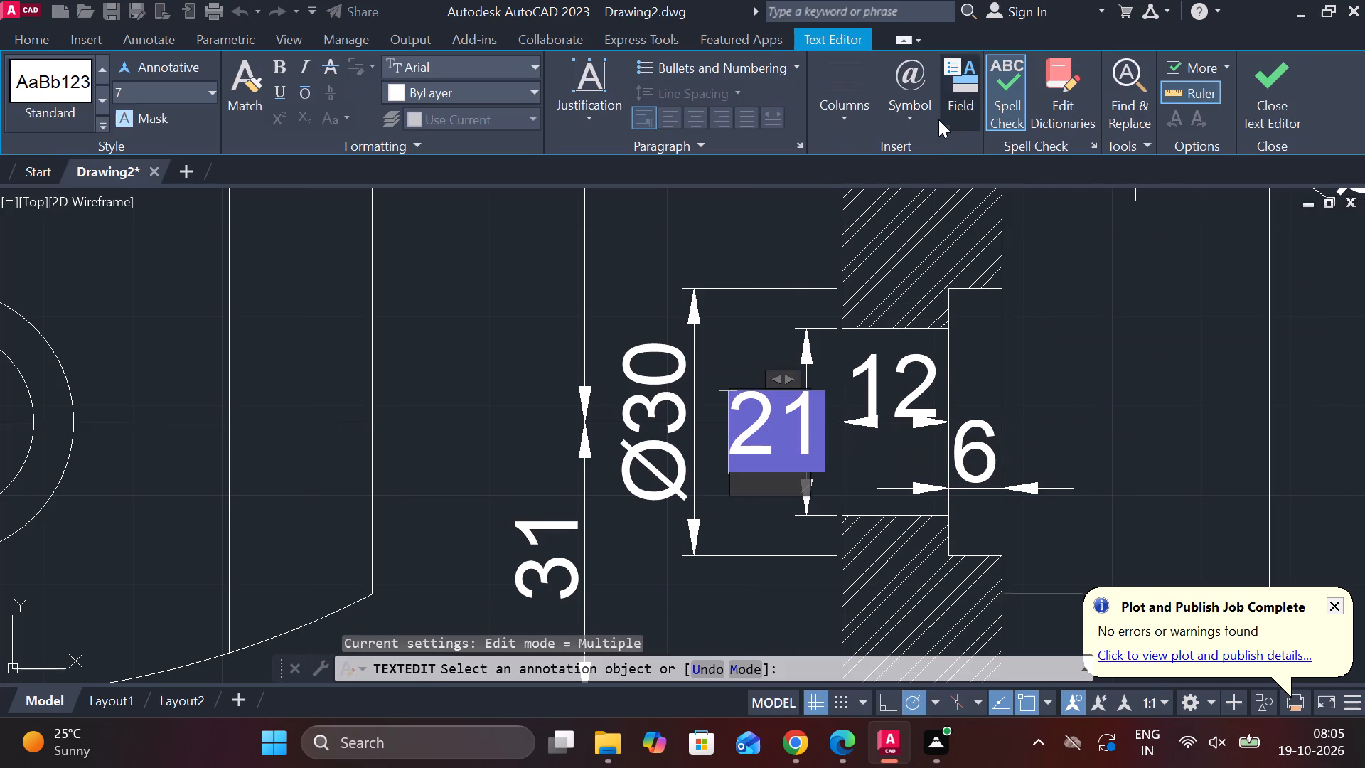
left_click(923, 122)
left_click(954, 201)
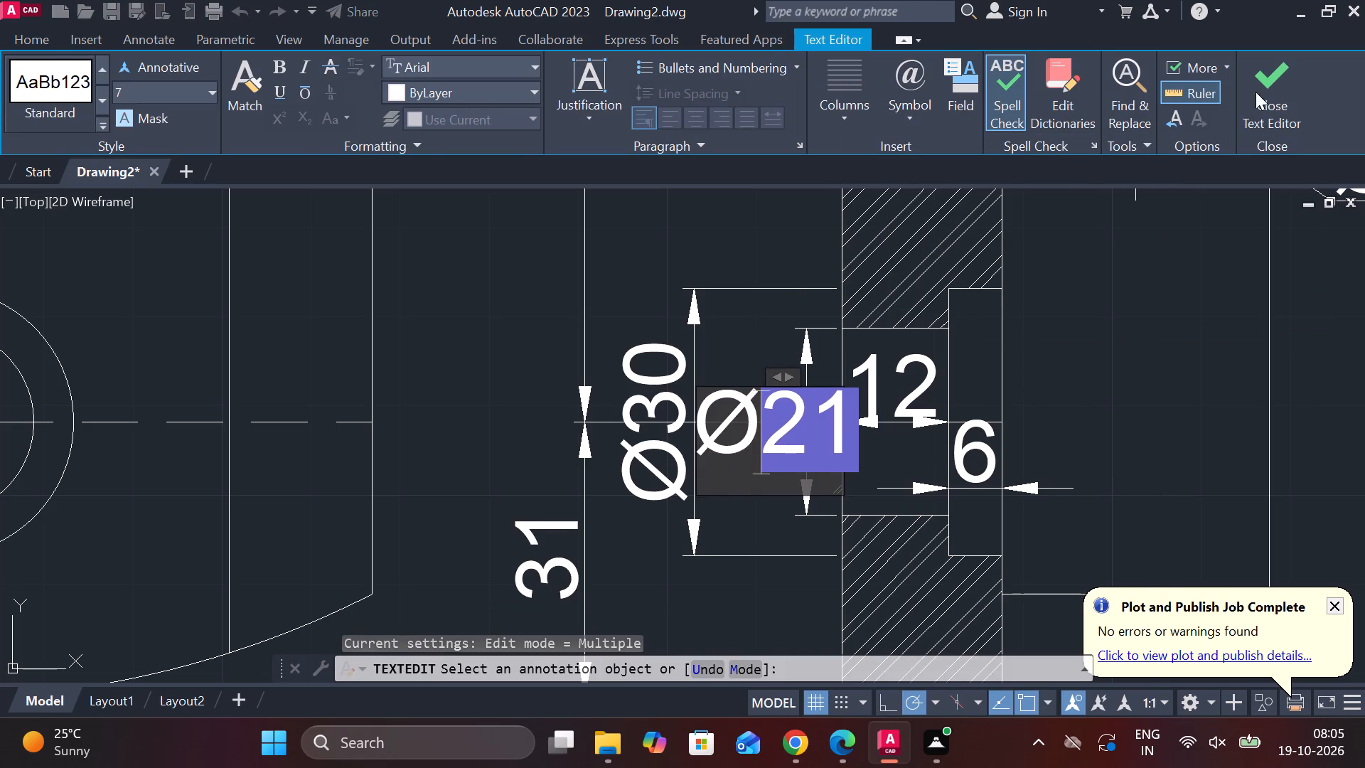
left_click(1303, 76)
scroll(1041, 242, "down", 1)
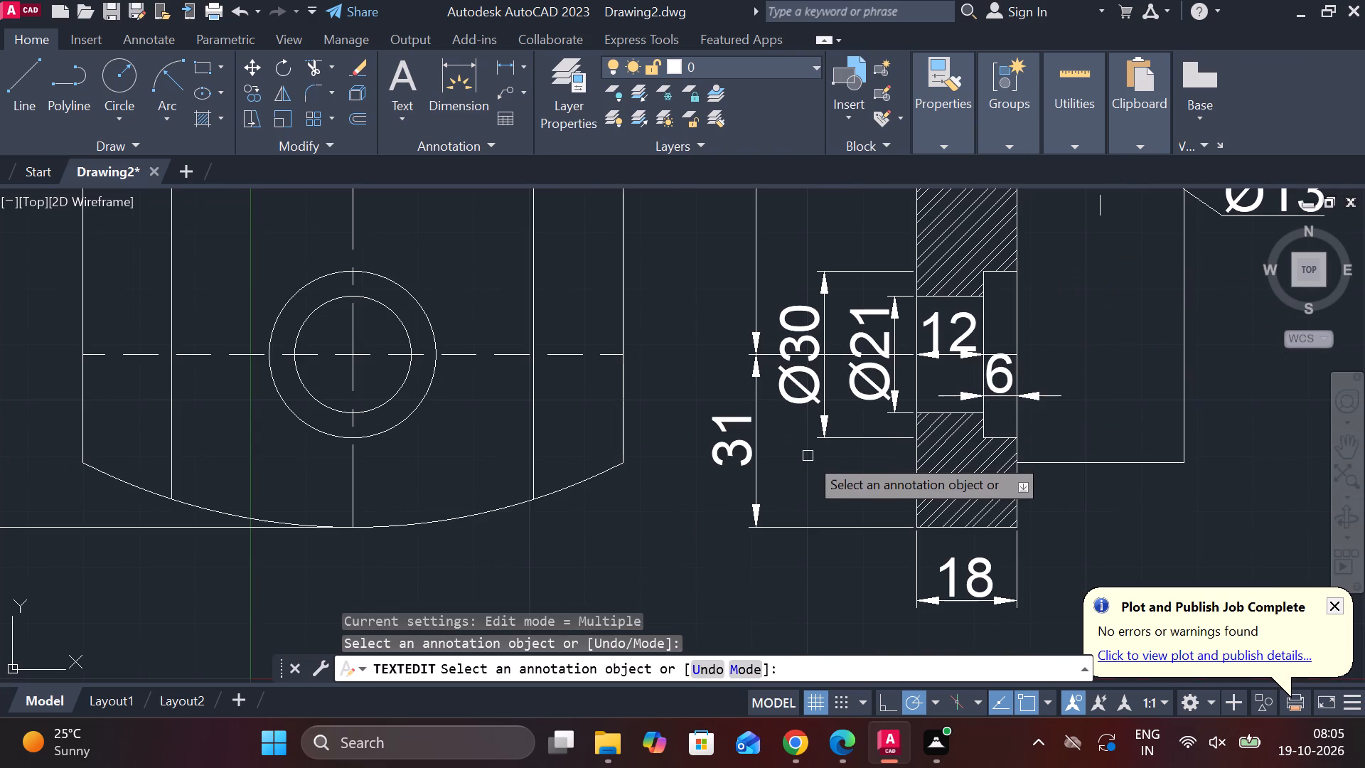
key("Escape")
Add a horizontal linear dimension across the curved slot's overall width, placed above the front view's top arc.
scroll(500, 492, "down", 2)
middle_click_drag(499, 486, 729, 428)
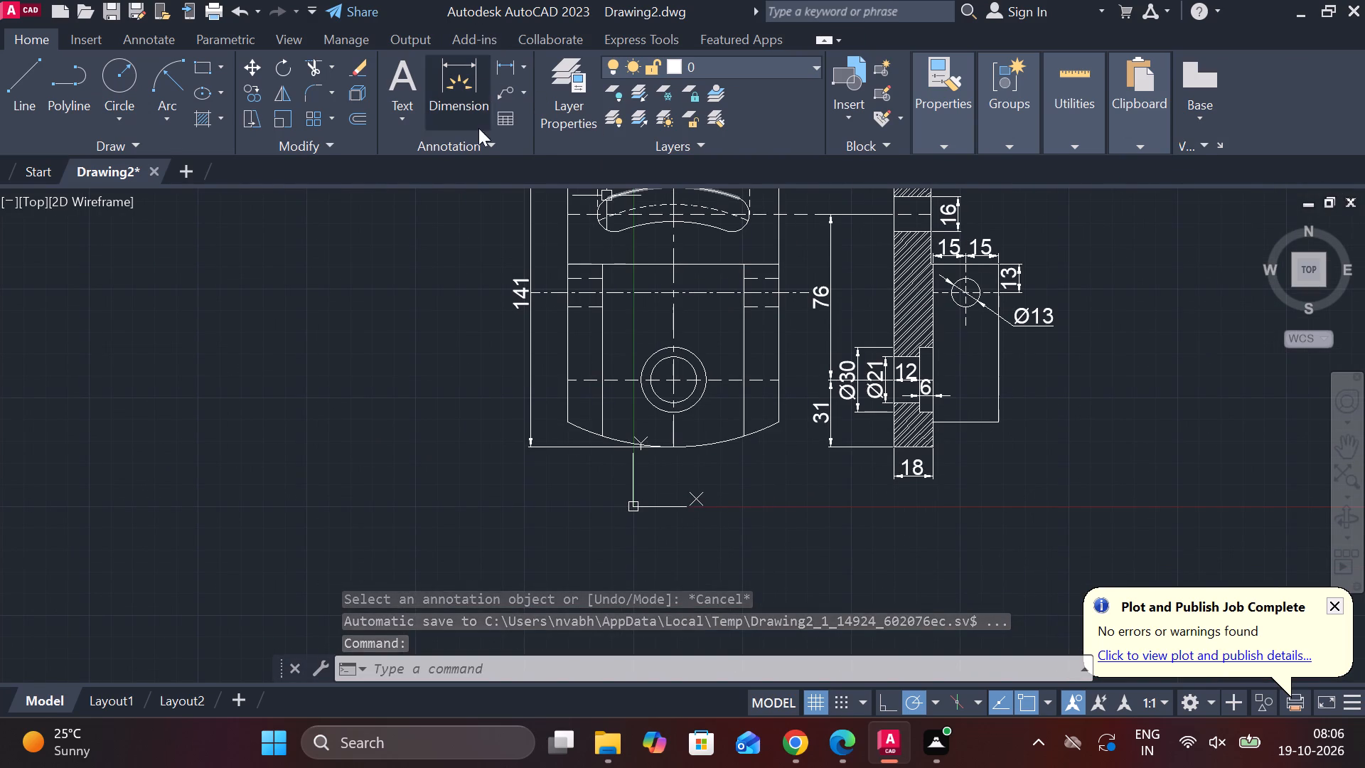
left_click(510, 63)
middle_click_drag(638, 251, 658, 447)
left_click(619, 343)
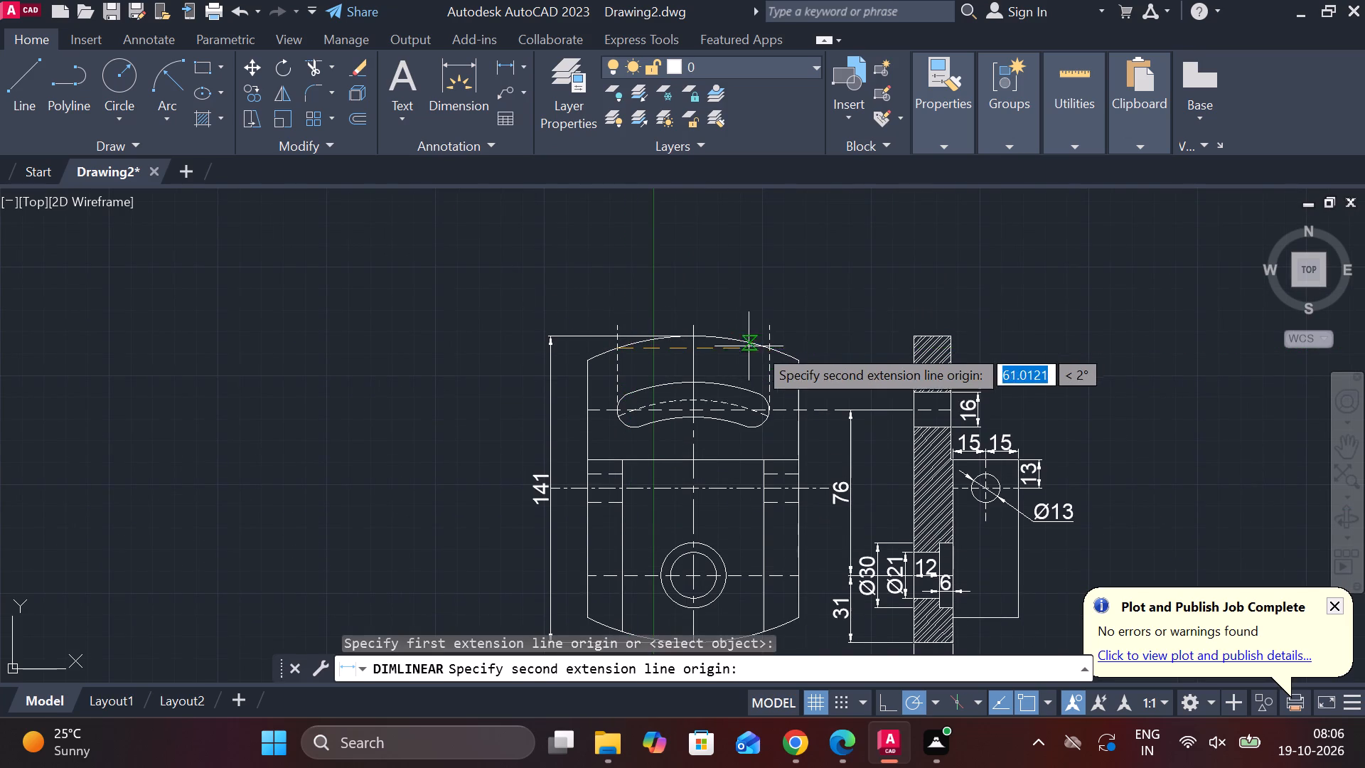
left_click(769, 346)
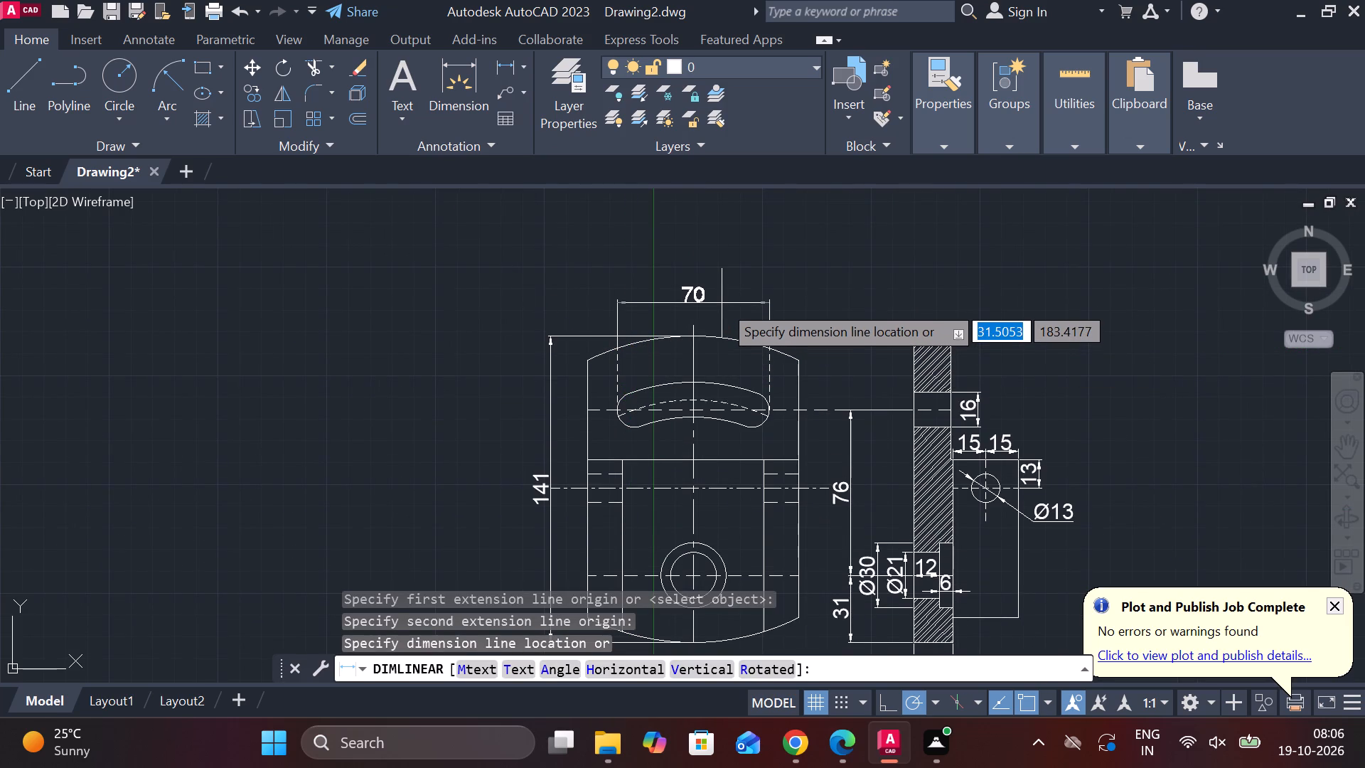
left_click(722, 303)
Dimension the horizontal distance between the front view's two inner vertical edges, placed between the lug hole's hidden lines and the concentric circles.
middle_click_drag(743, 322, 751, 252)
scroll(674, 299, "up", 1)
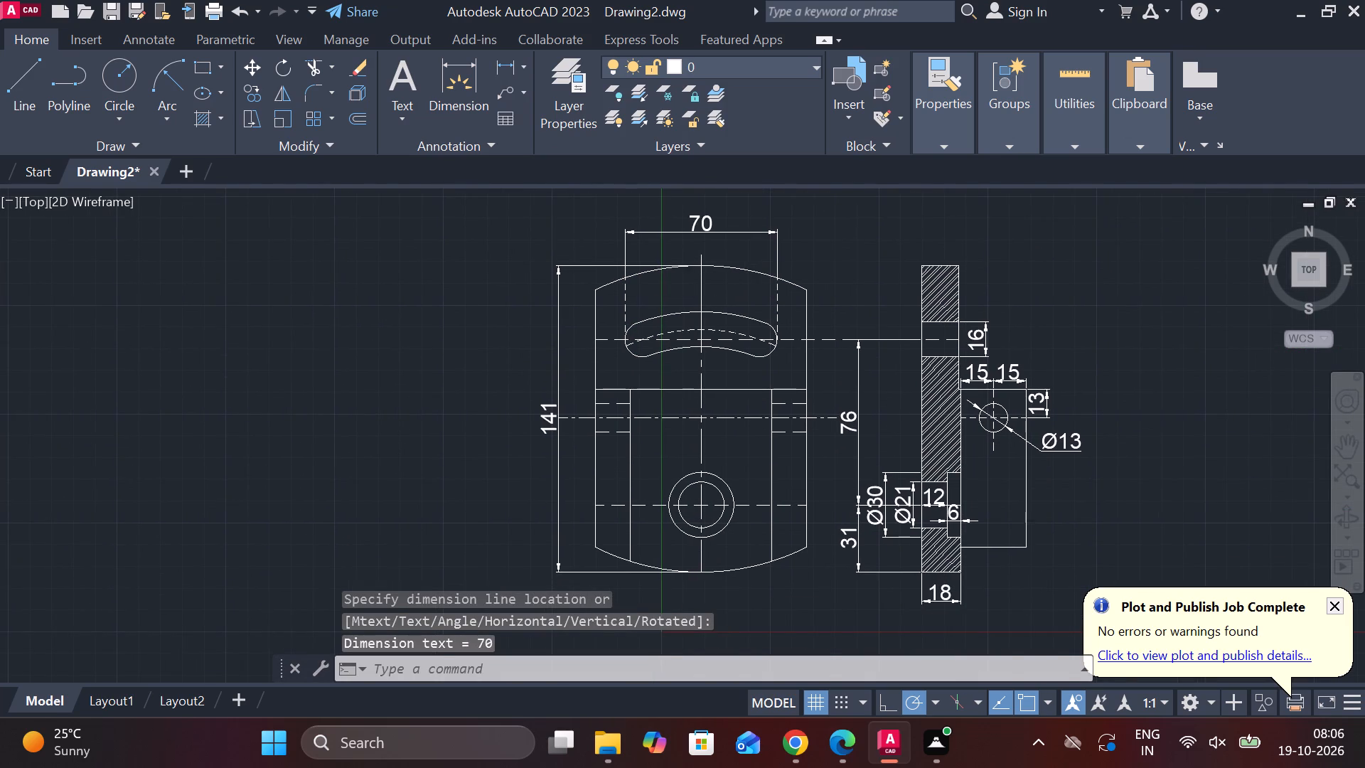
middle_click_drag(674, 299, 676, 225)
key("space")
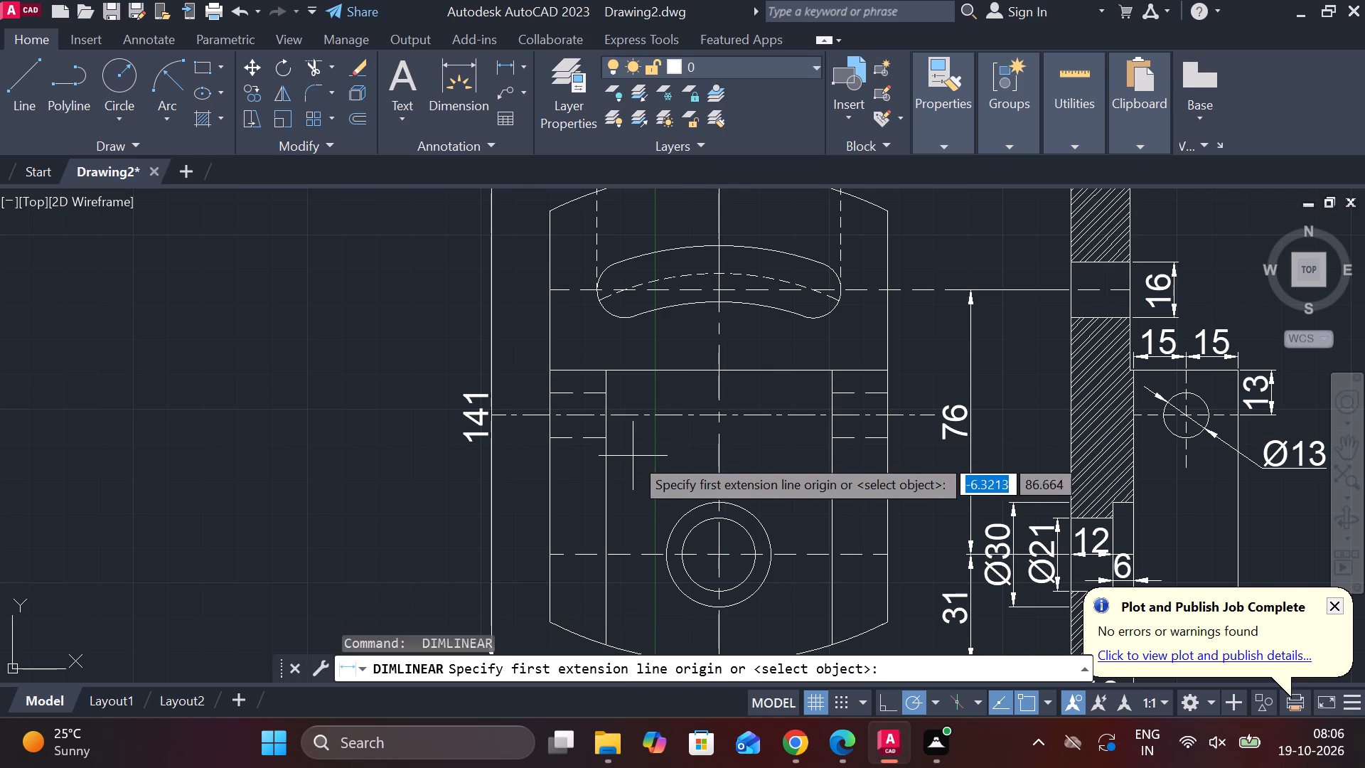
left_click(604, 463)
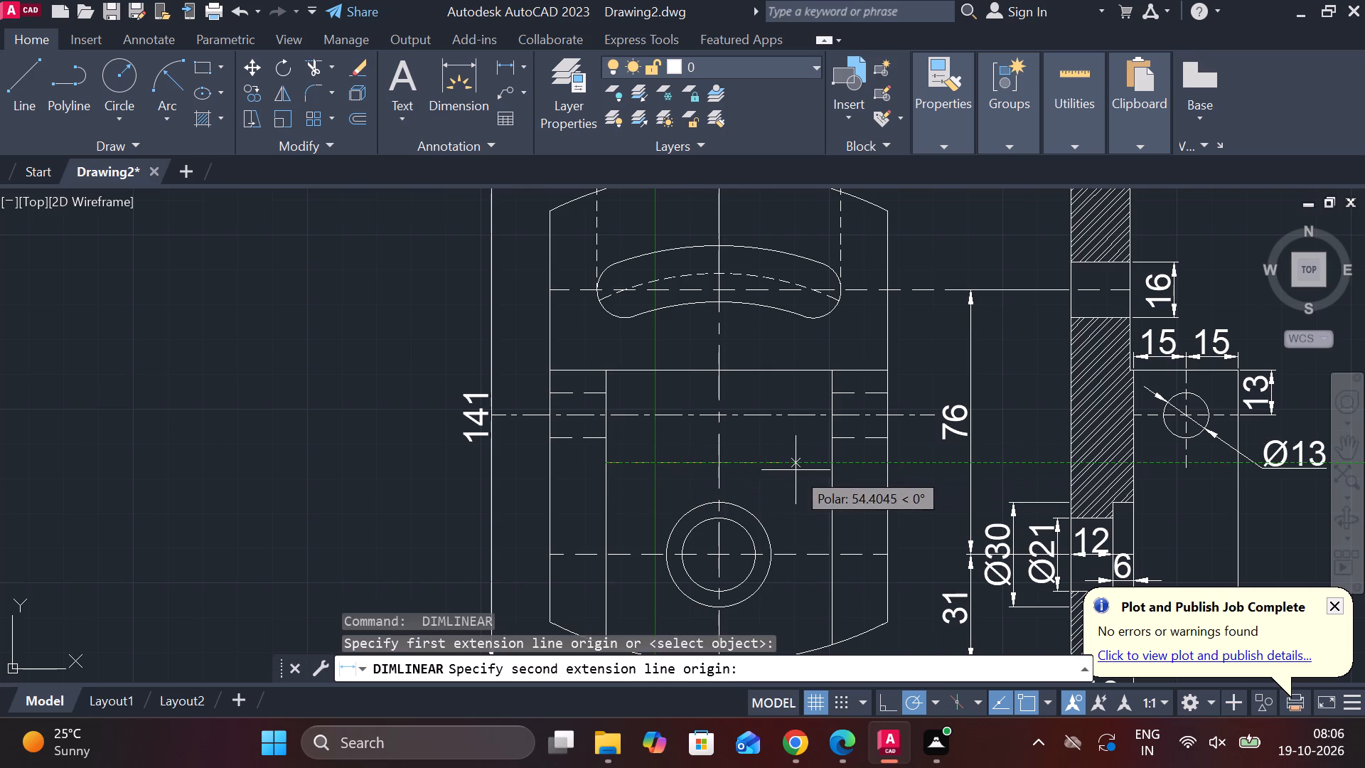
left_click(830, 462)
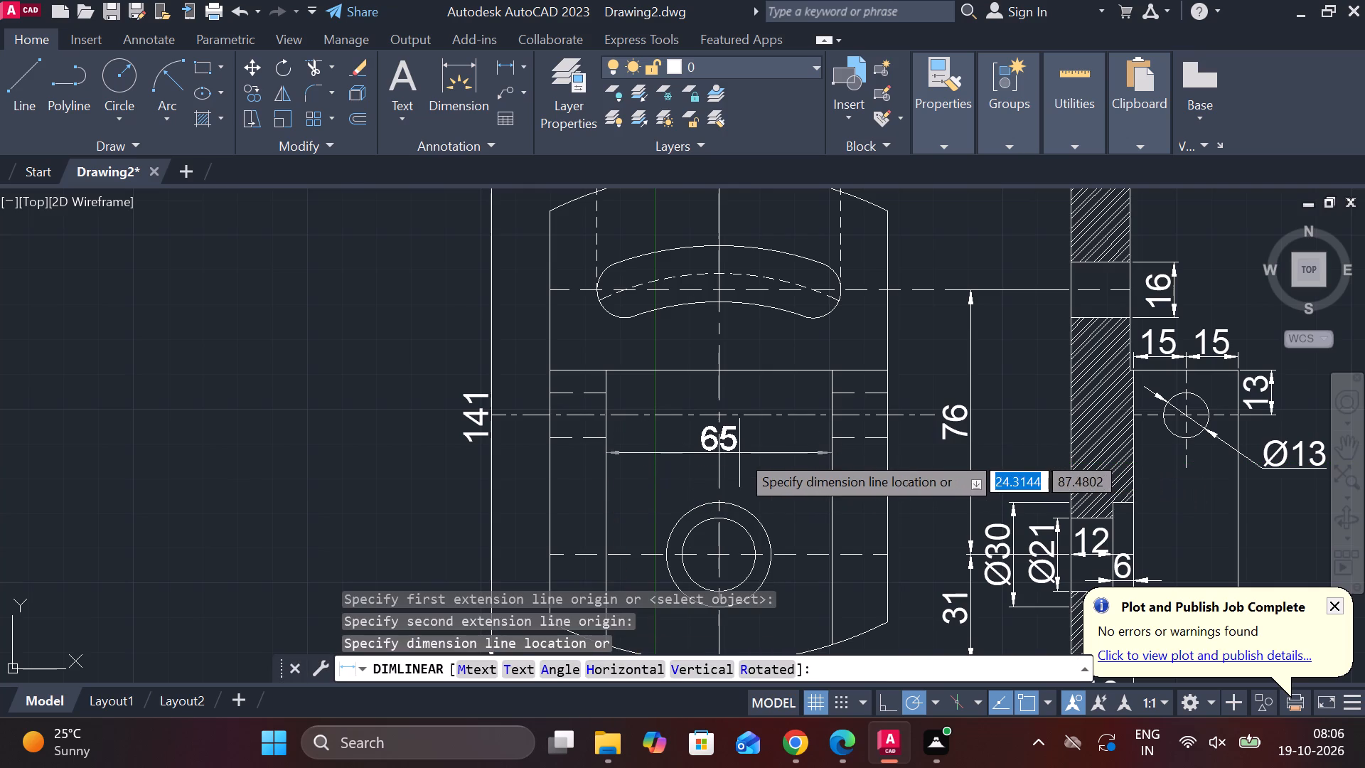
left_click(740, 471)
Dimension the widths of both outer lug strips in the front view, in line with the inner width dimension.
middle_click_drag(645, 466, 715, 449)
scroll(644, 455, "up", 1)
key("space")
left_click(611, 457)
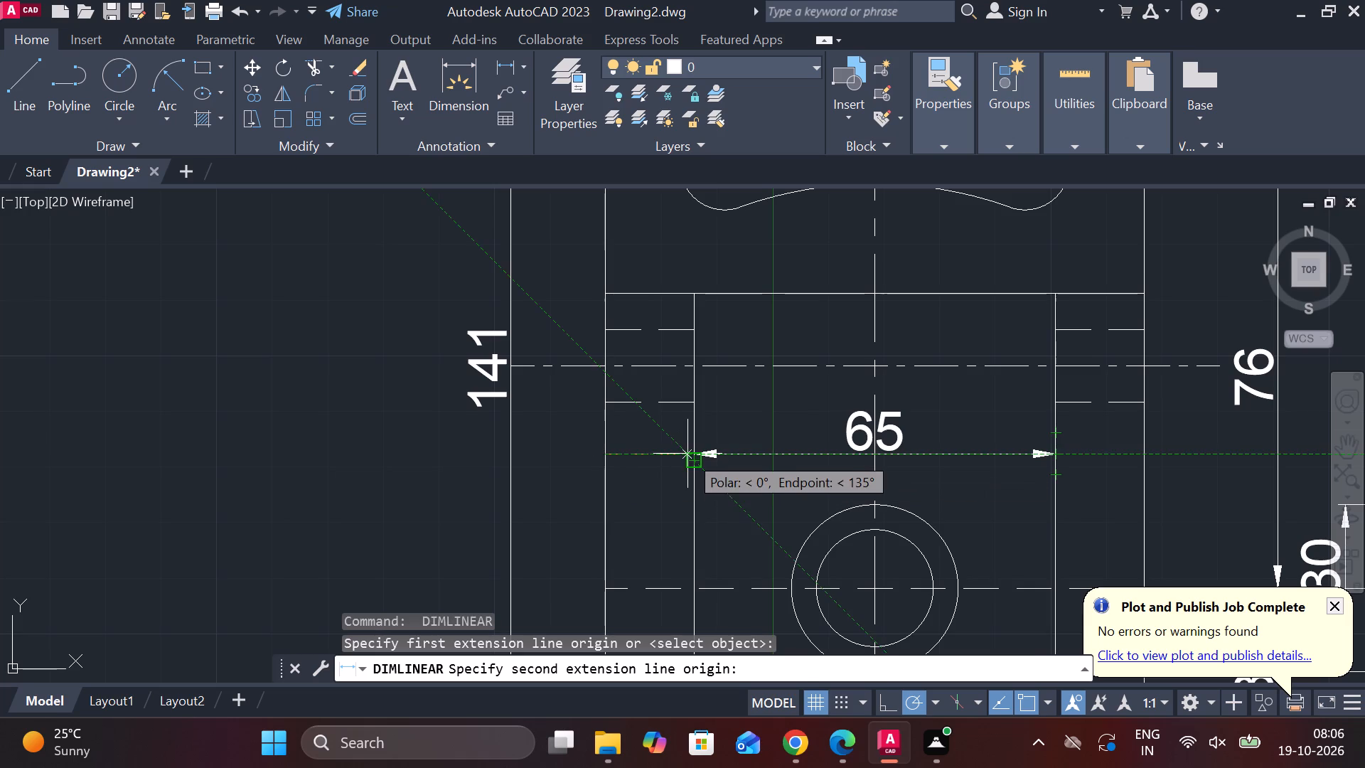
left_click(696, 454)
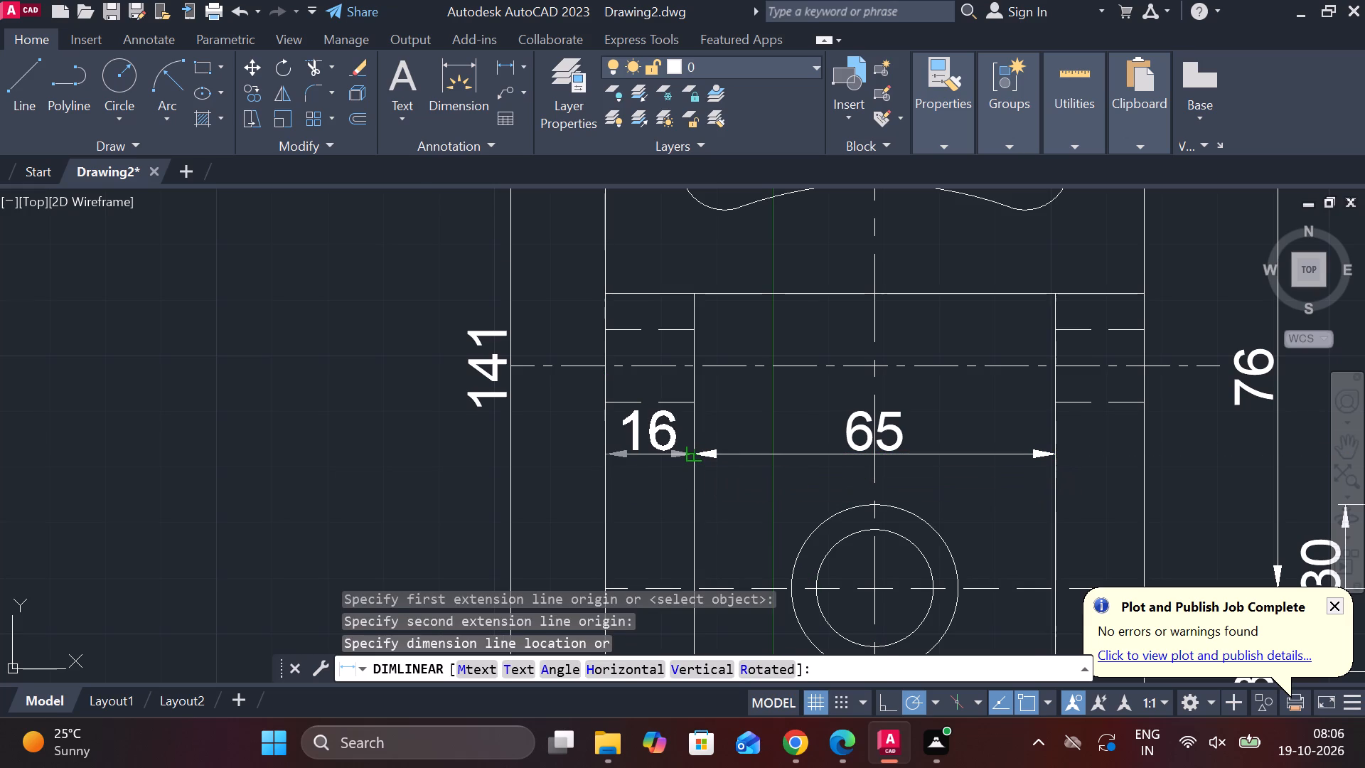
left_click(690, 454)
middle_click_drag(789, 458, 611, 412)
key("space")
left_click(883, 408)
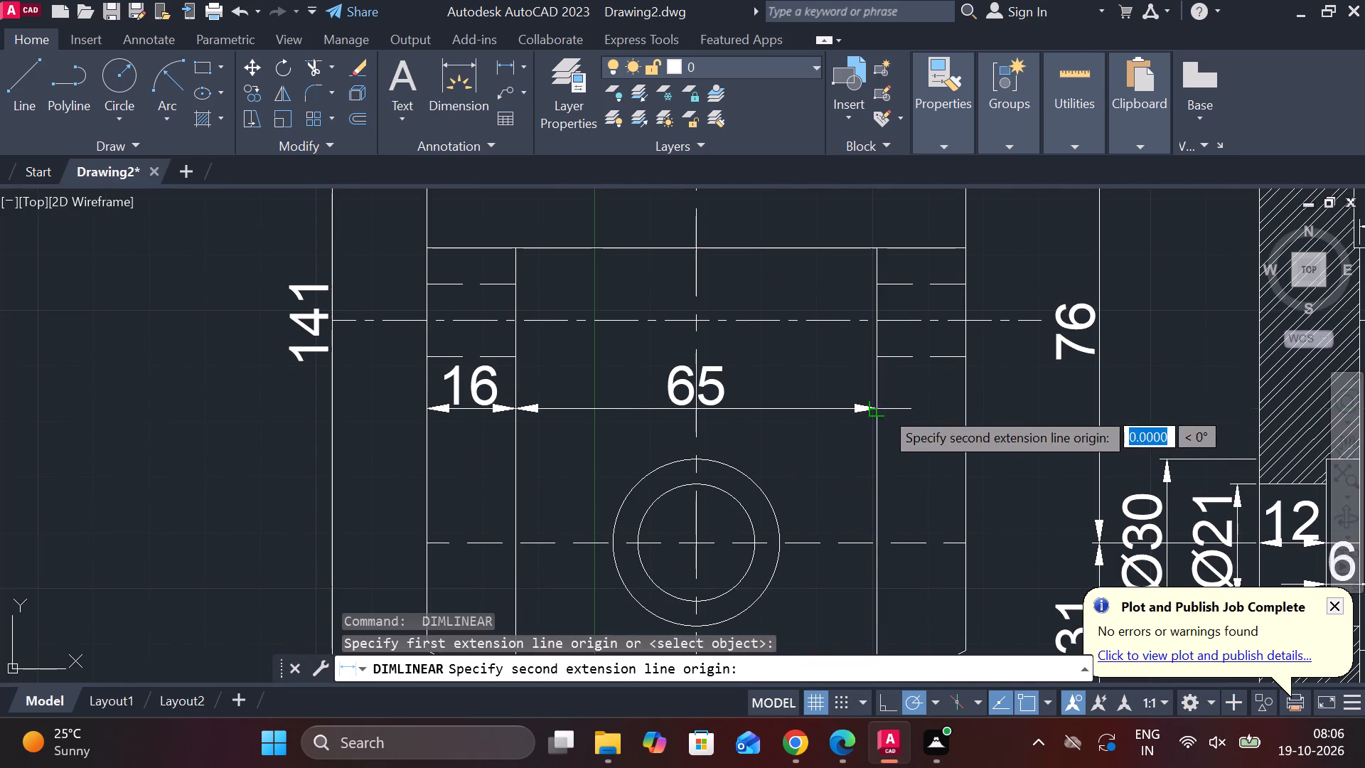
left_click(963, 413)
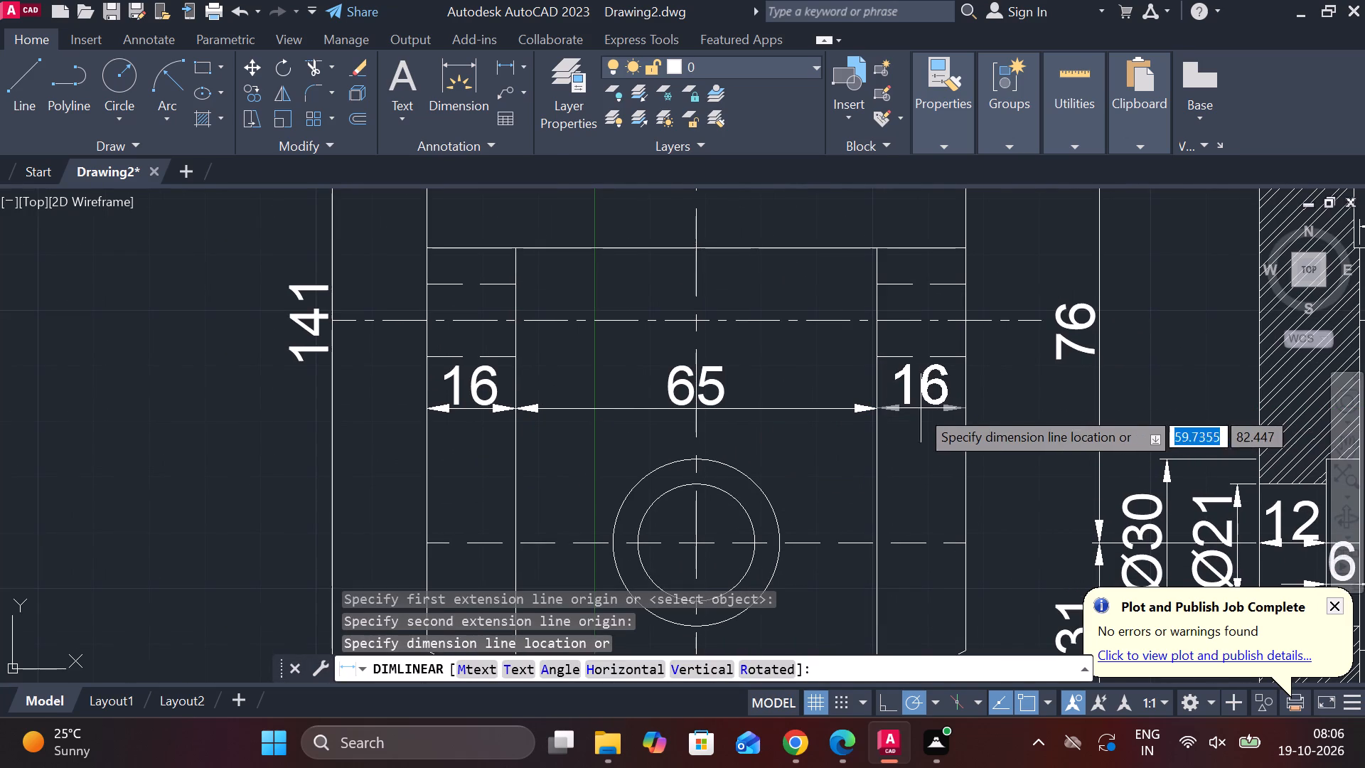
left_click(885, 408)
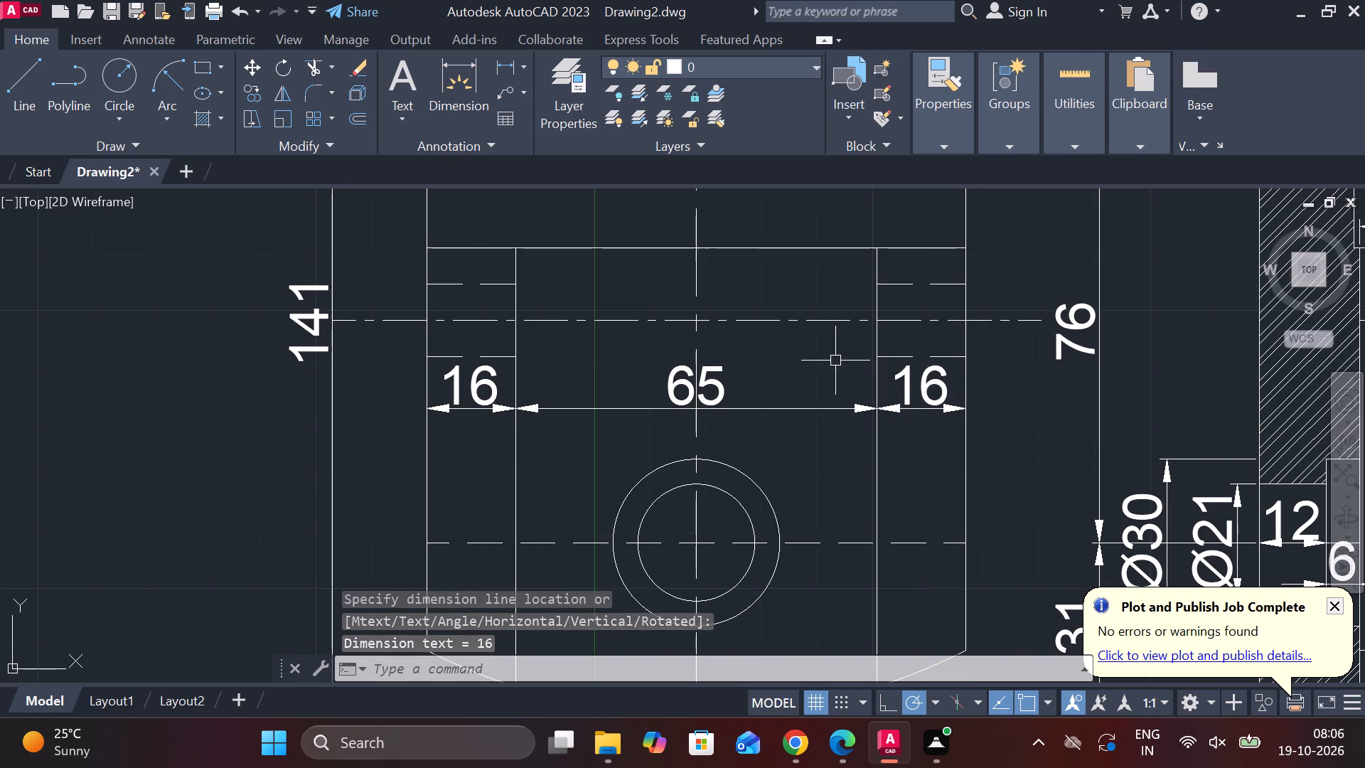
Add a radius dimension to the front view's bottom arc, with its text inside the outline beside the concentric circles.
left_click(524, 69)
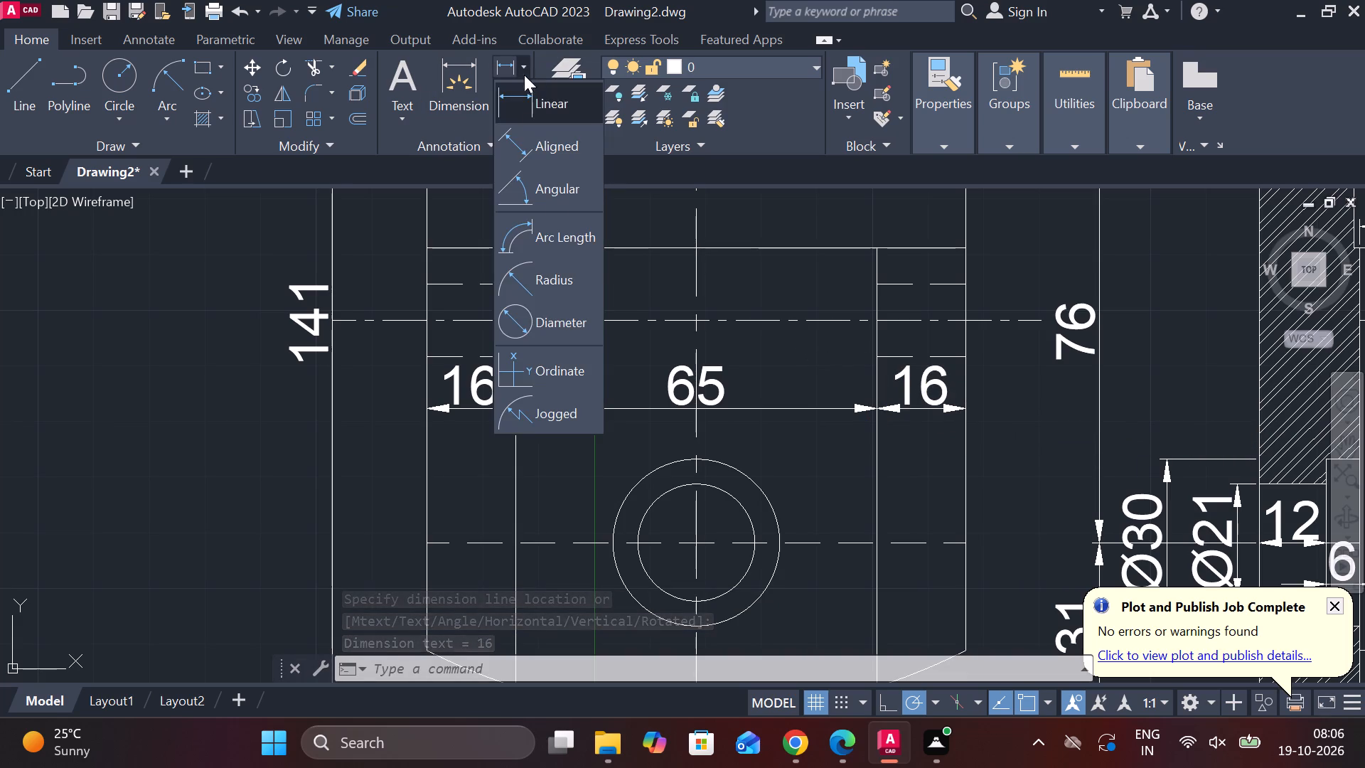
left_click(545, 290)
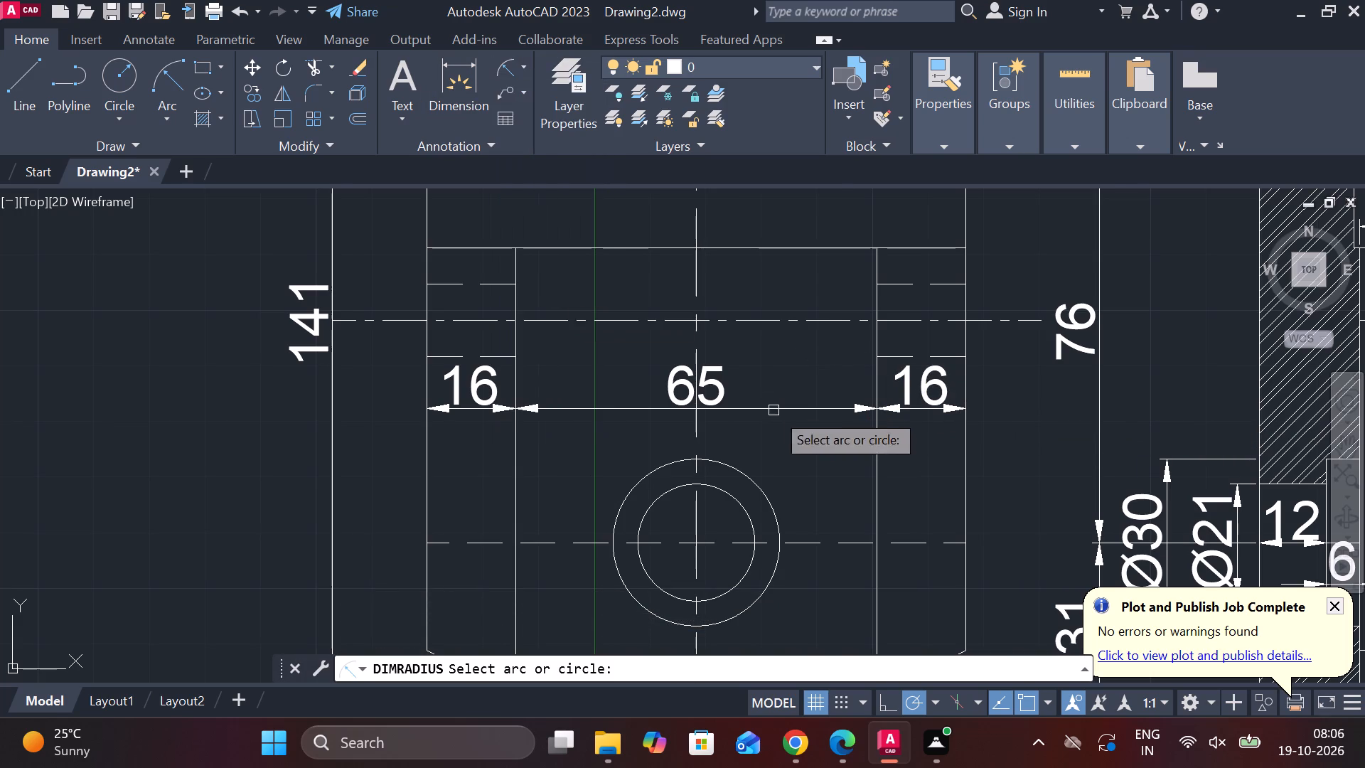
scroll(791, 426, "down", 1)
middle_click_drag(860, 480, 823, 432)
left_click(789, 547)
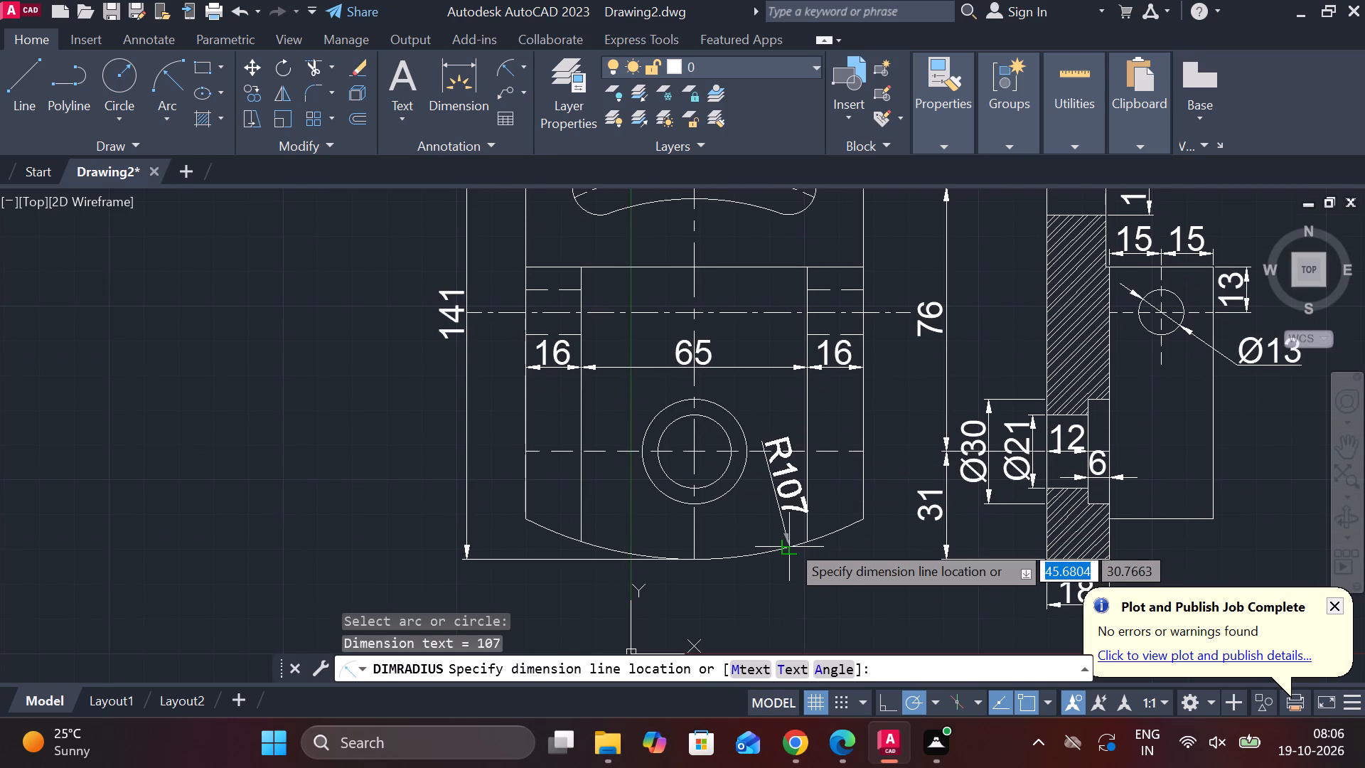
scroll(780, 528, "up", 1)
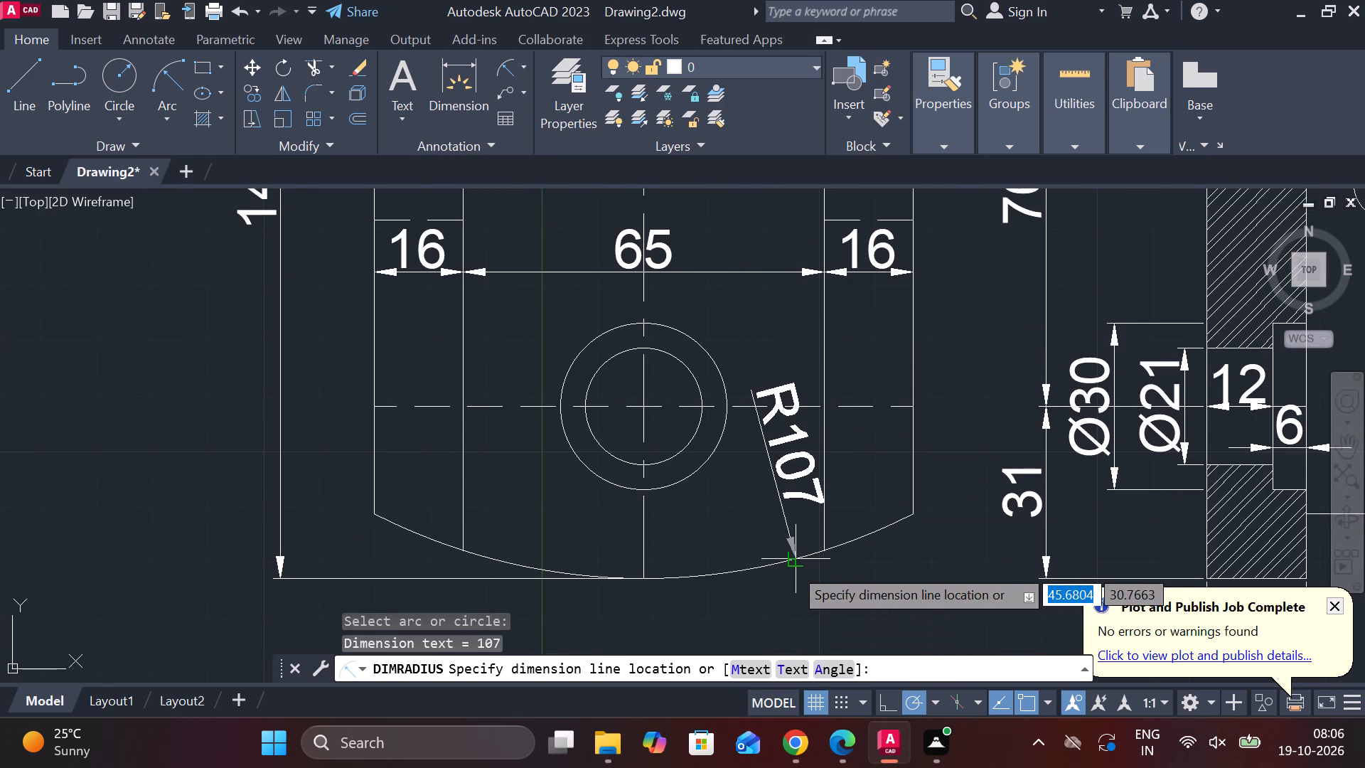
left_click(791, 541)
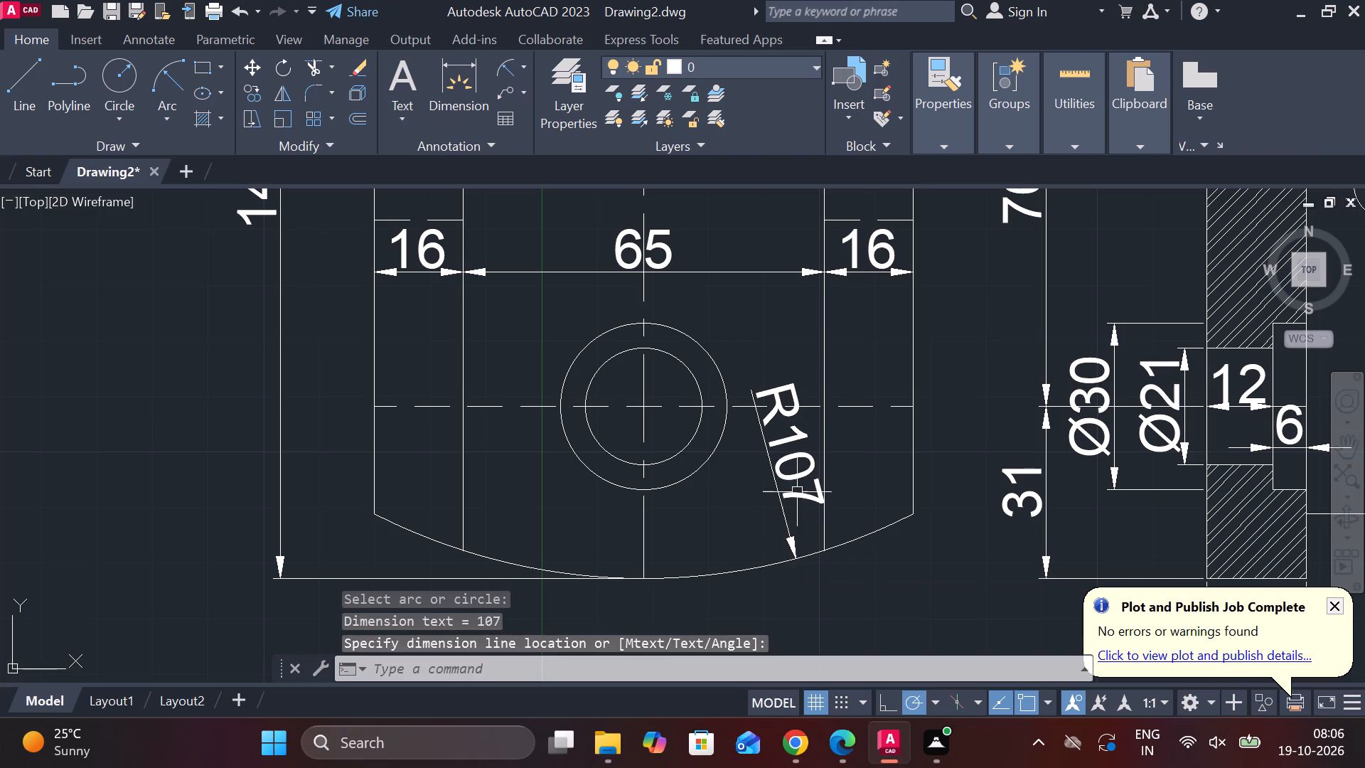
Override the bottom arc's radius dimension text with R108.
double_click(798, 486)
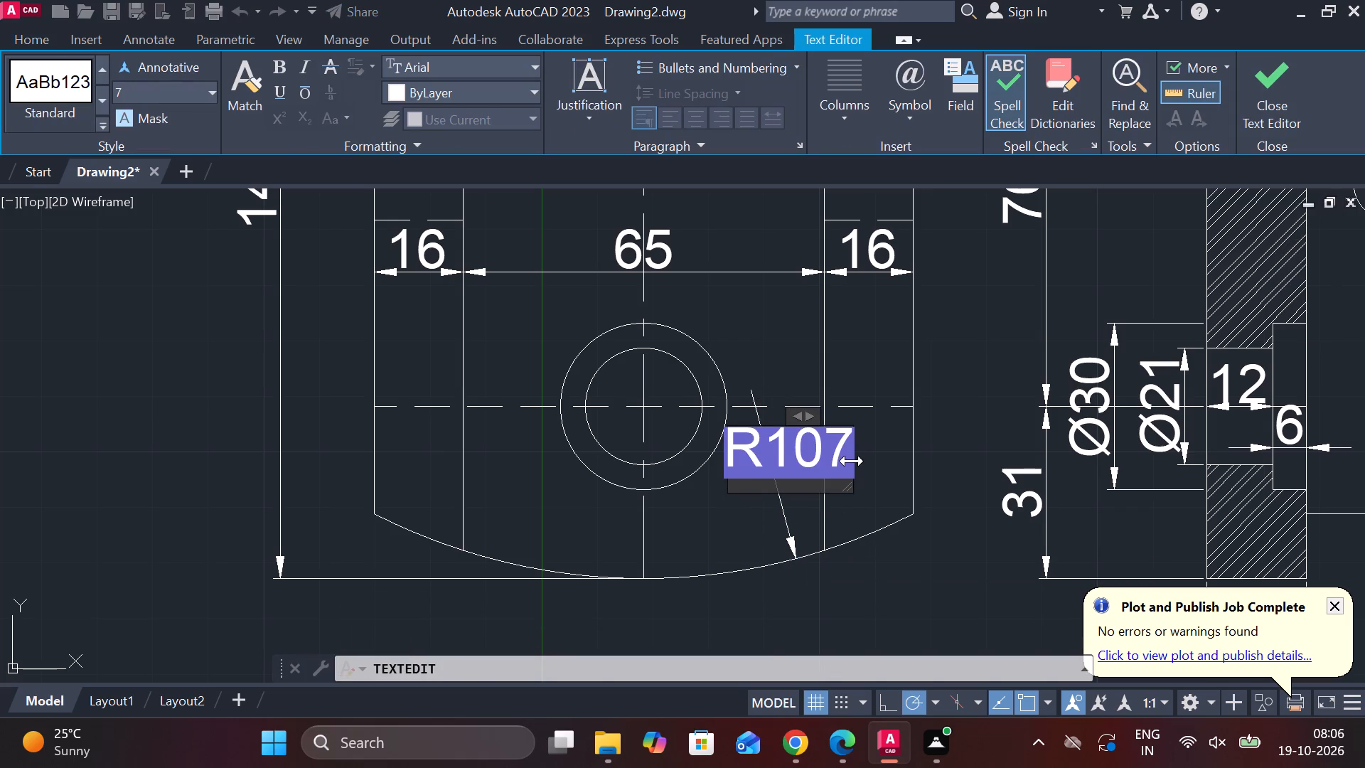
key("Right")
key("Right")
key("BackSpace")
key("r")
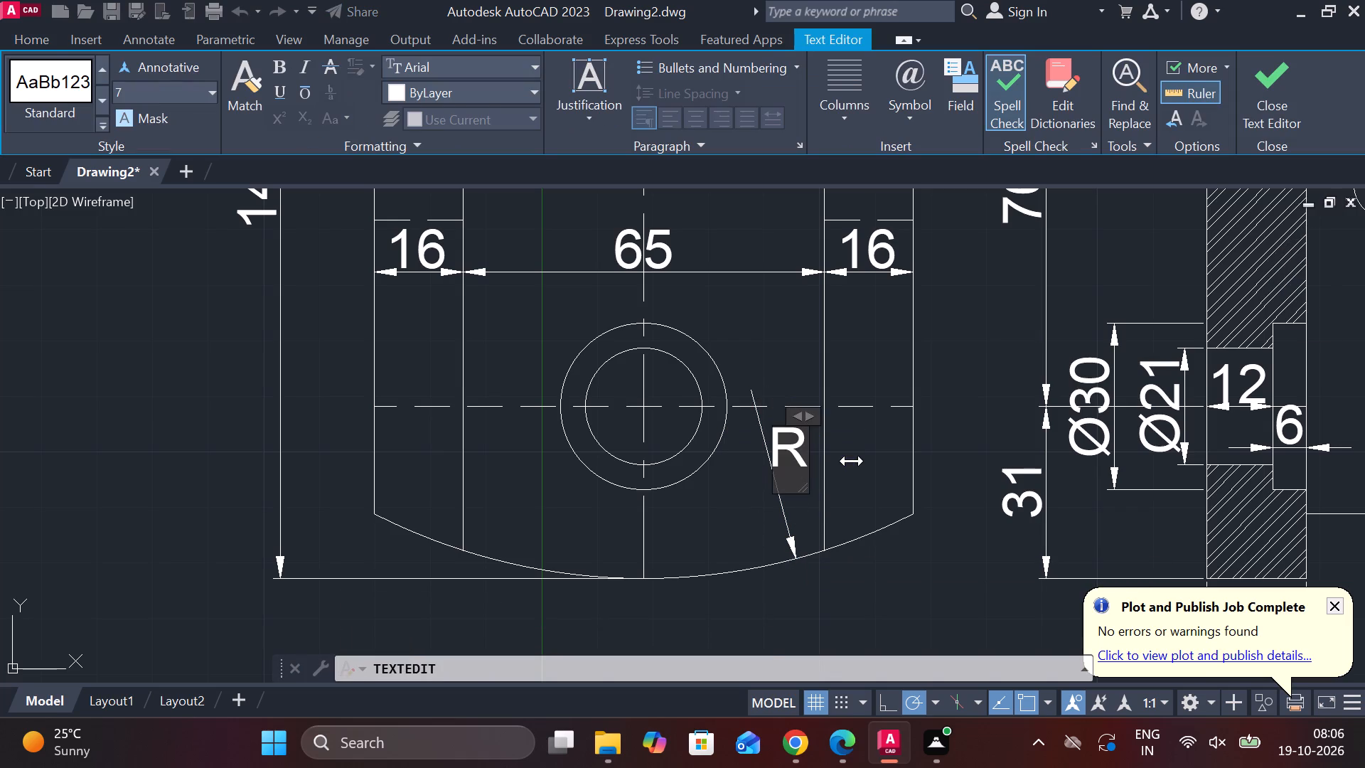
type("108")
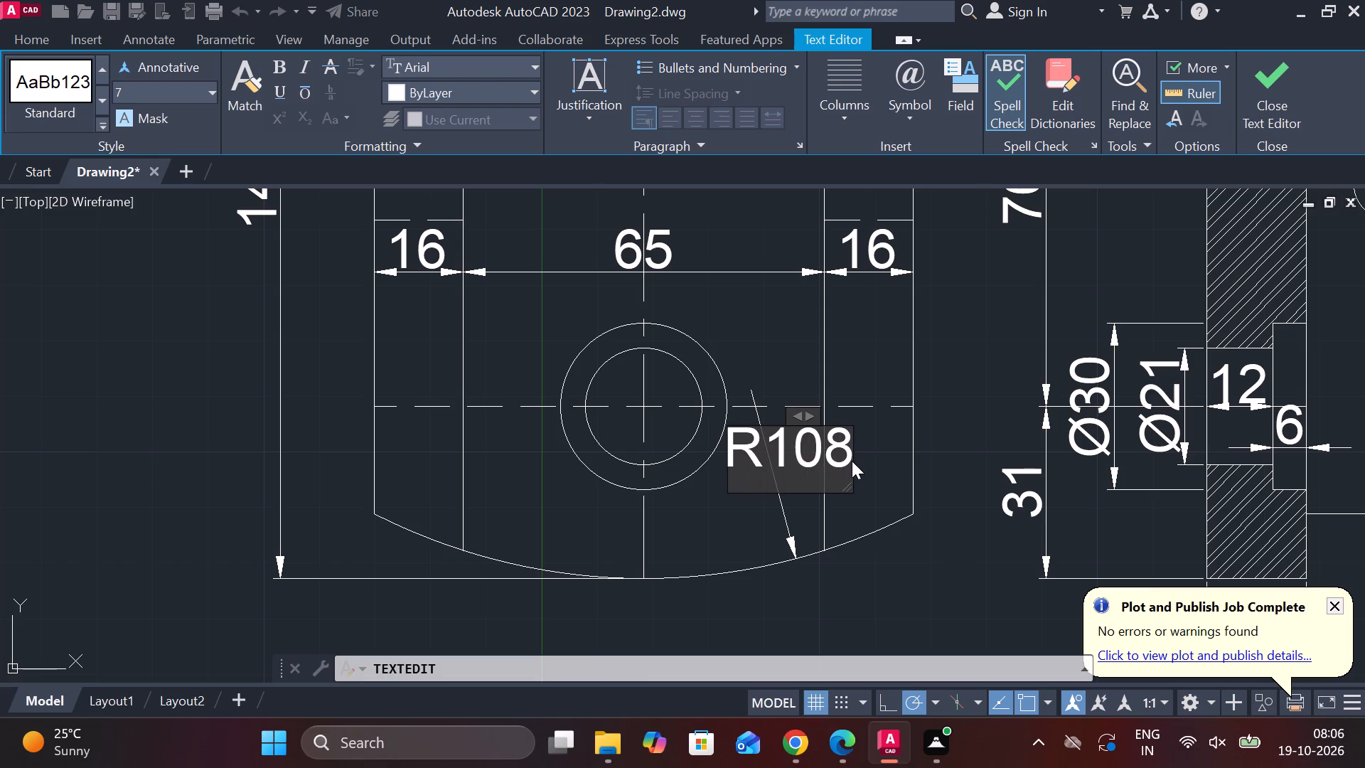
left_click(1255, 100)
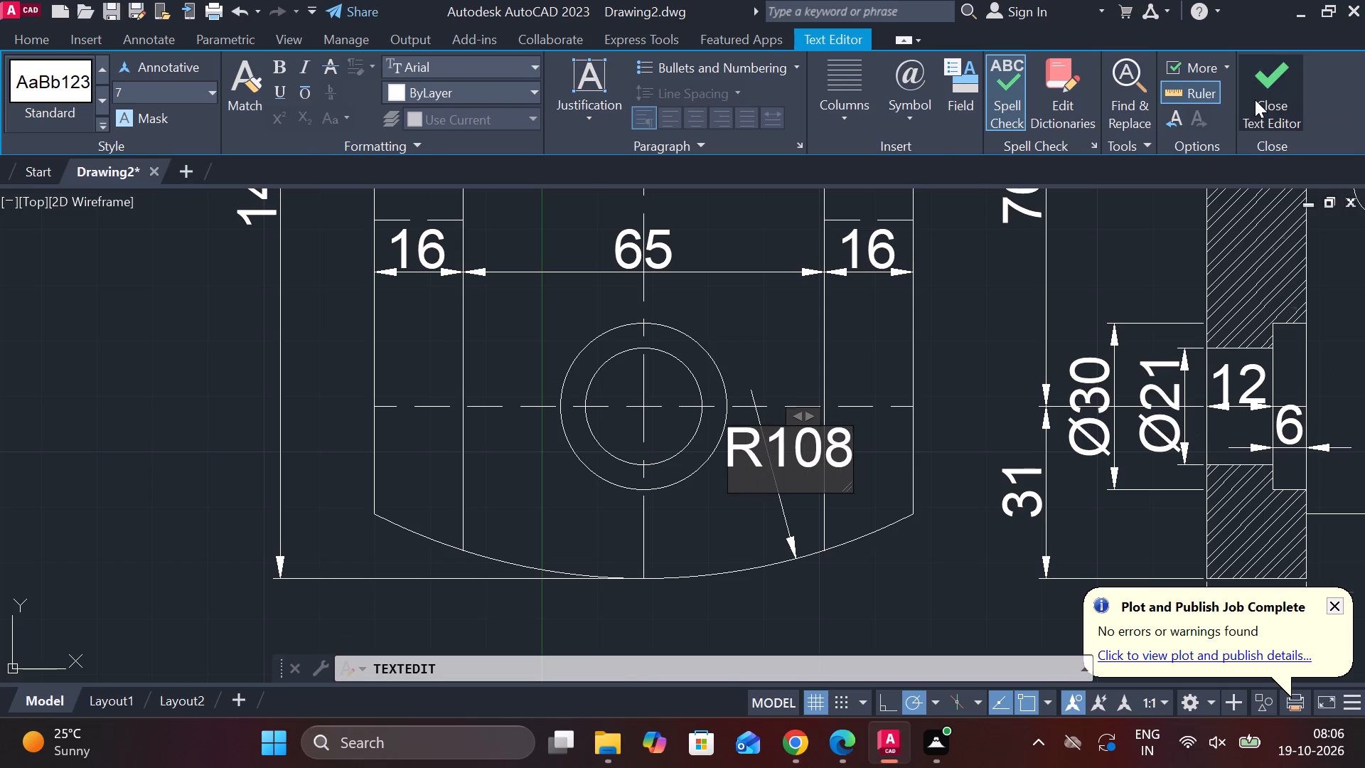
Add a radius dimension to the front view's top arc, with its text outside the outline above the upper-left corner.
scroll(844, 444, "down", 2)
middle_click_drag(781, 391, 807, 486)
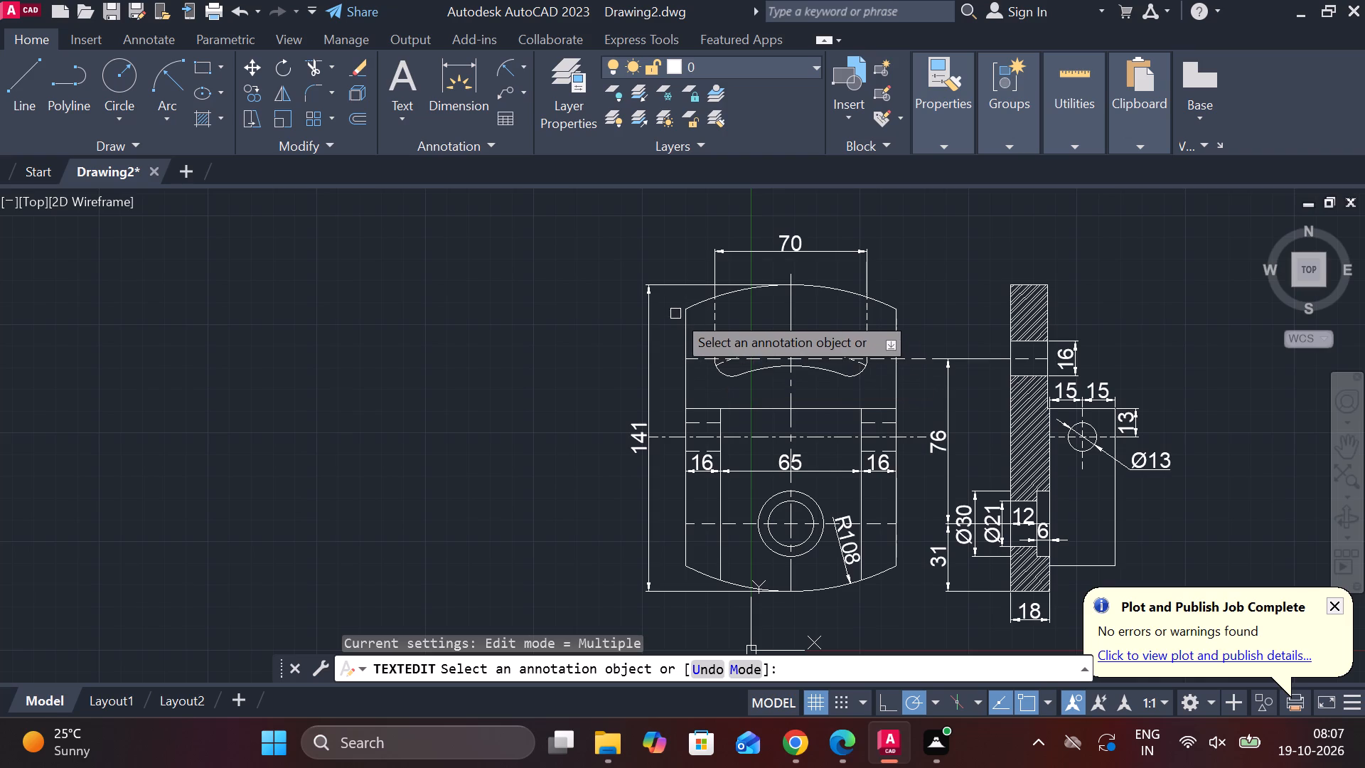
scroll(680, 307, "up", 2)
left_click(500, 64)
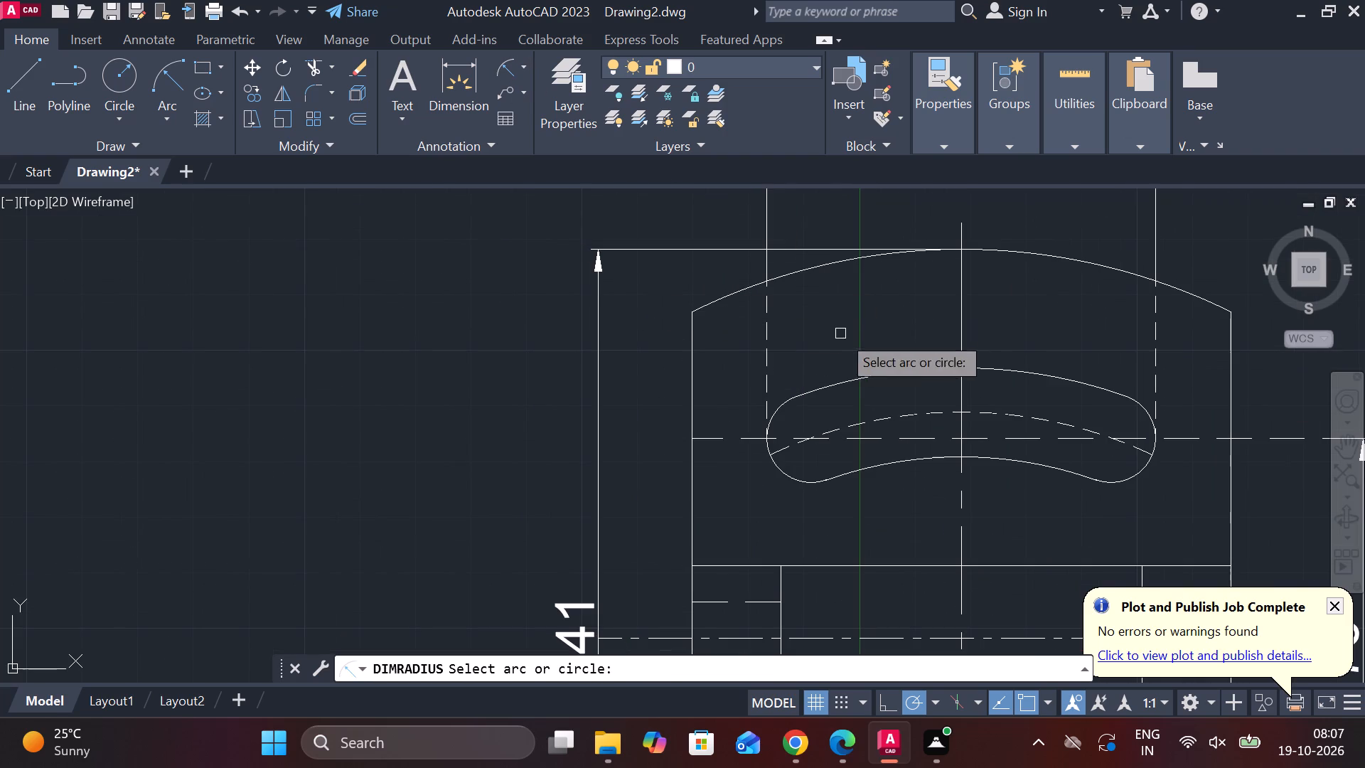
left_click(746, 289)
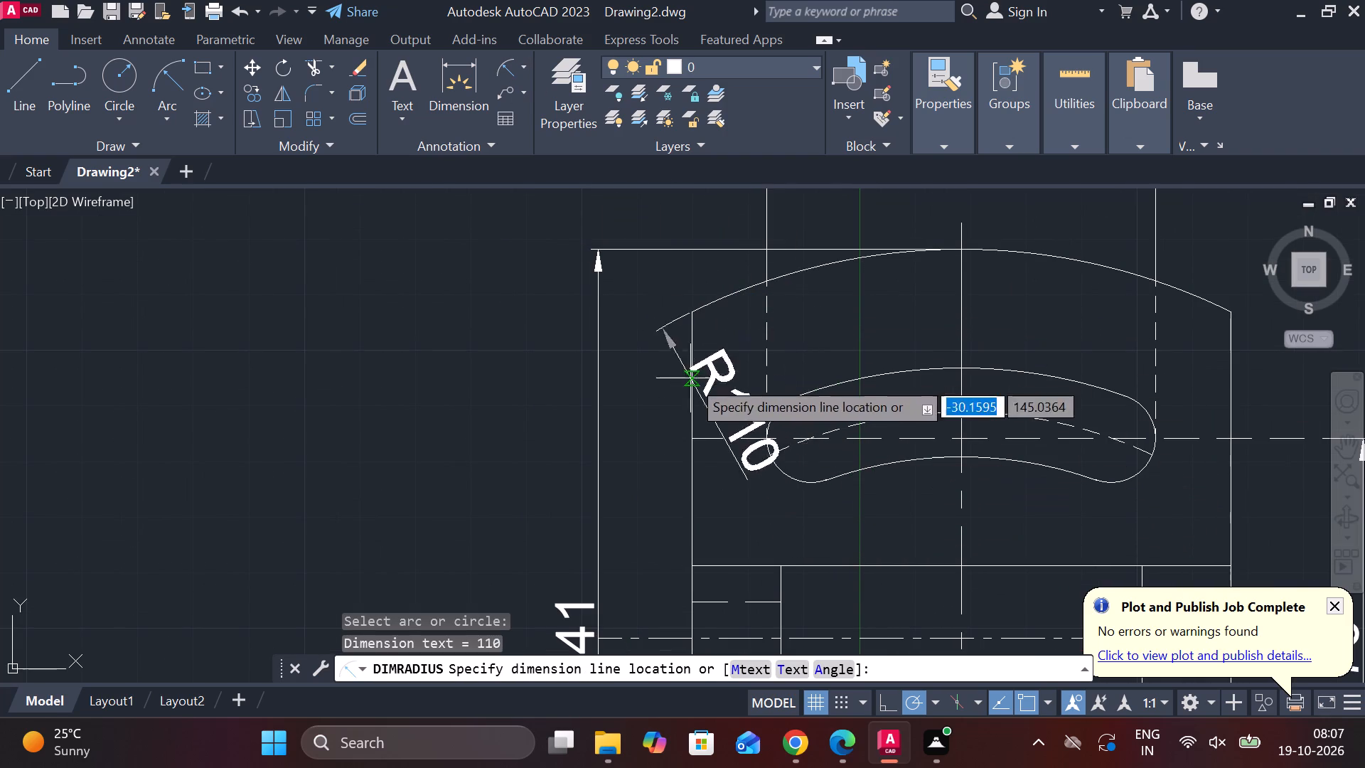
scroll(714, 248, "down", 1)
middle_click_drag(714, 248, 719, 248)
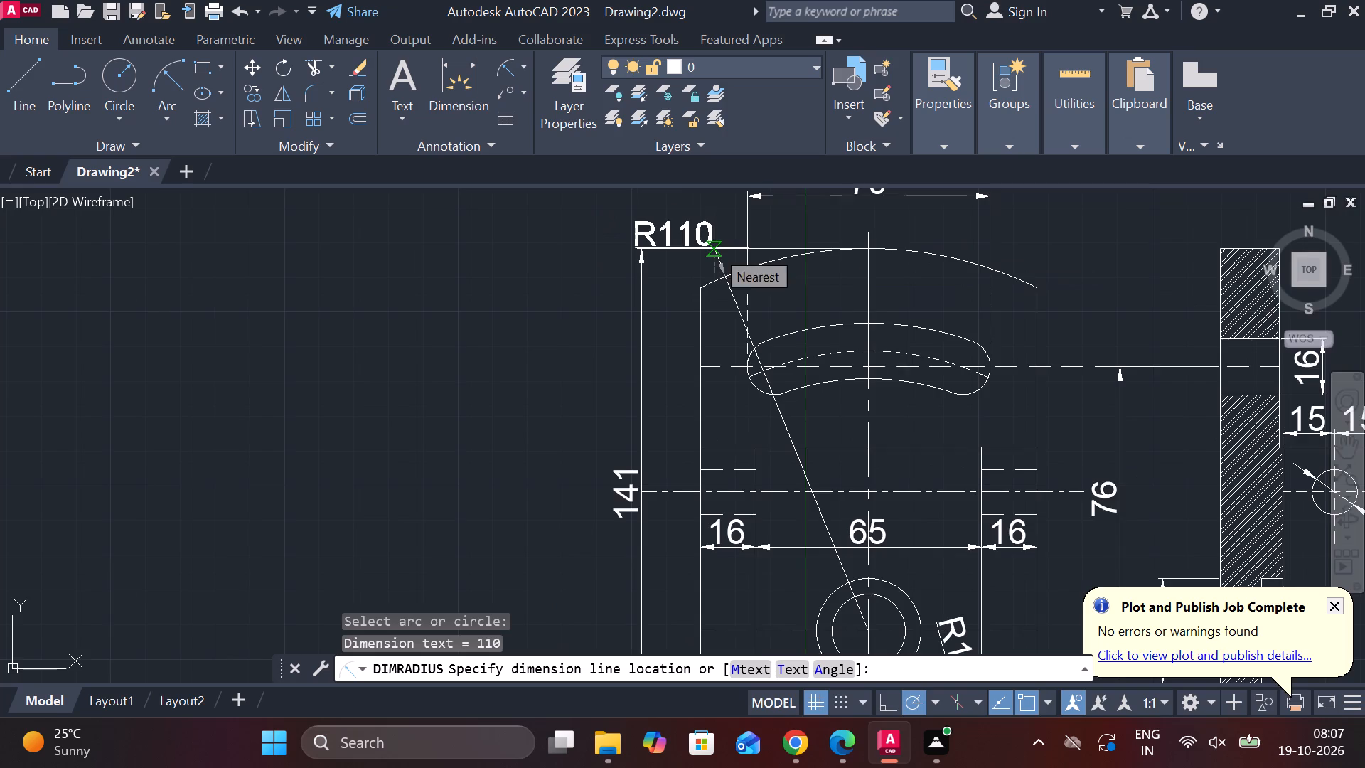
middle_click_drag(719, 248, 751, 308)
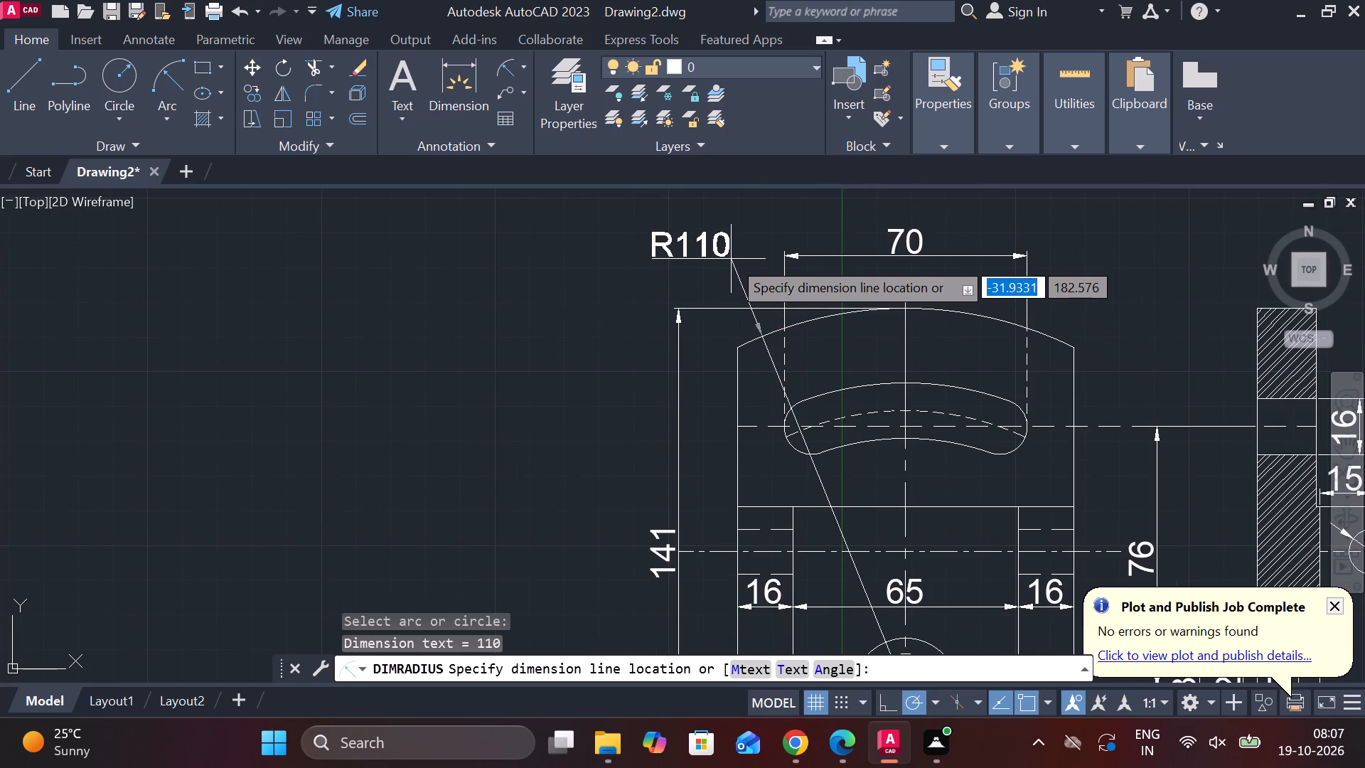
left_click(731, 259)
Override the top arc's radius dimension text with R108.
scroll(731, 259, "up", 1)
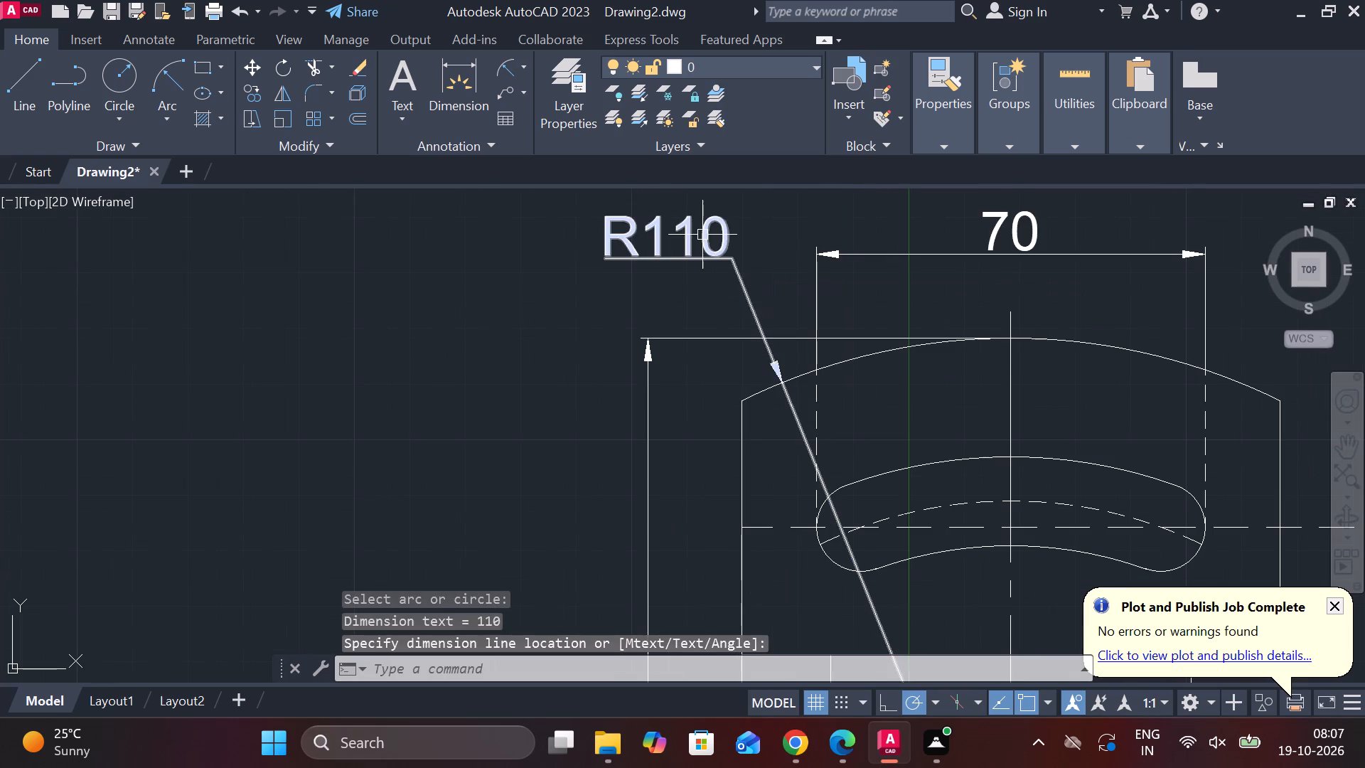
double_click(702, 234)
left_click(697, 241)
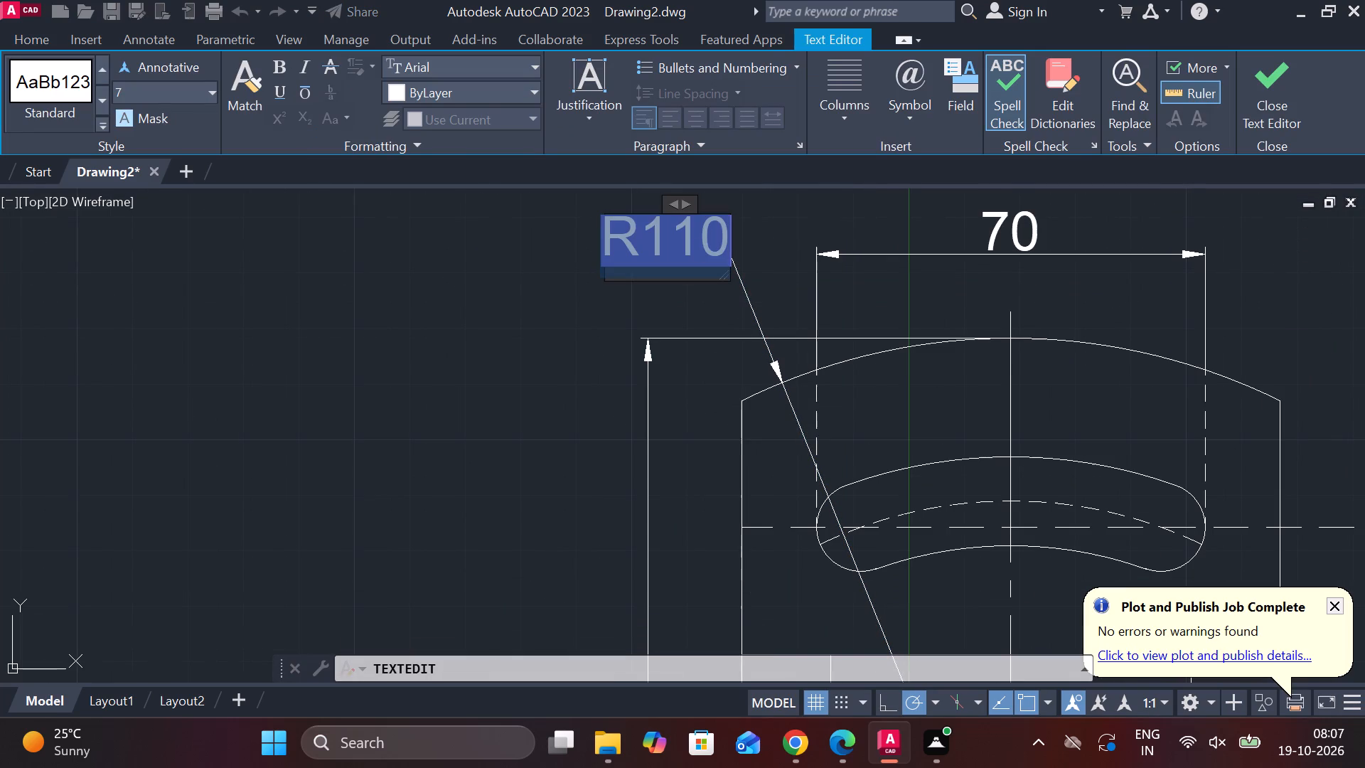
left_click(720, 238)
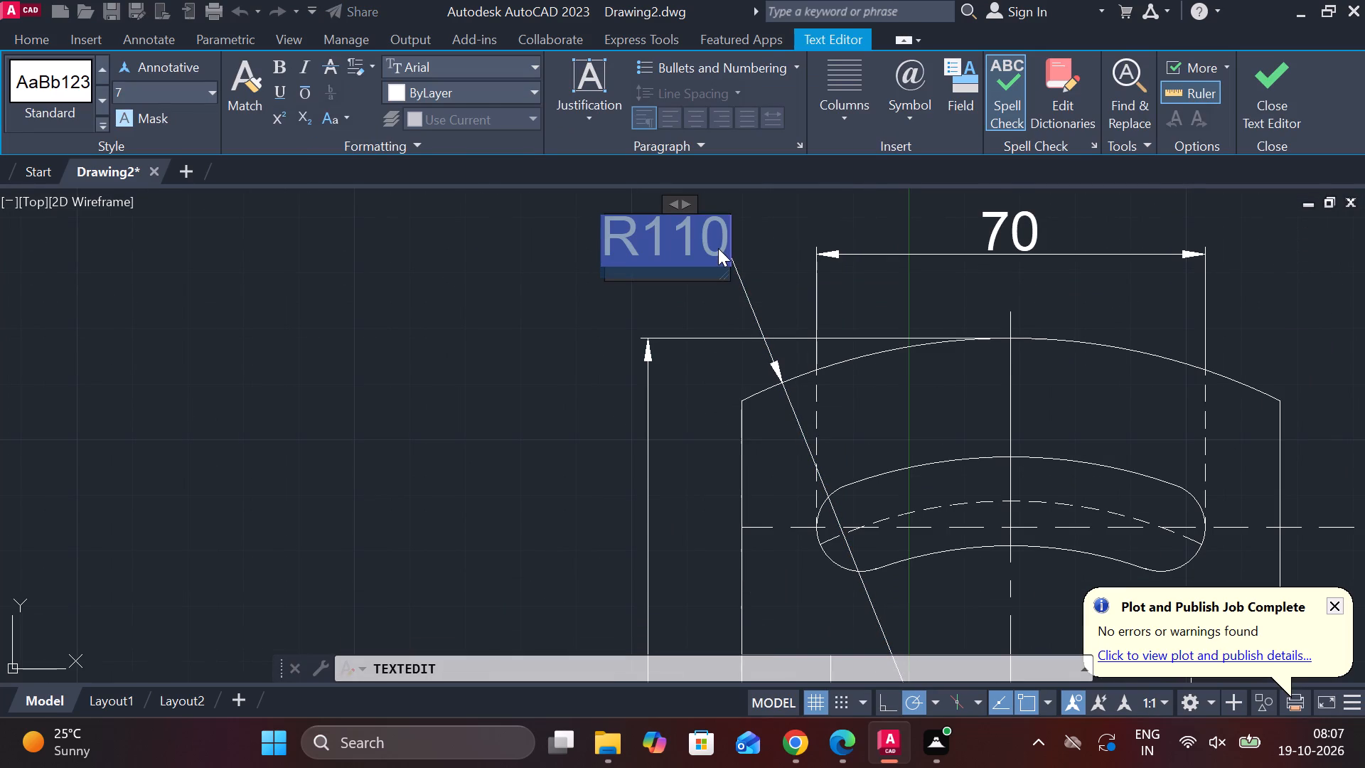
left_click(718, 248)
key("r")
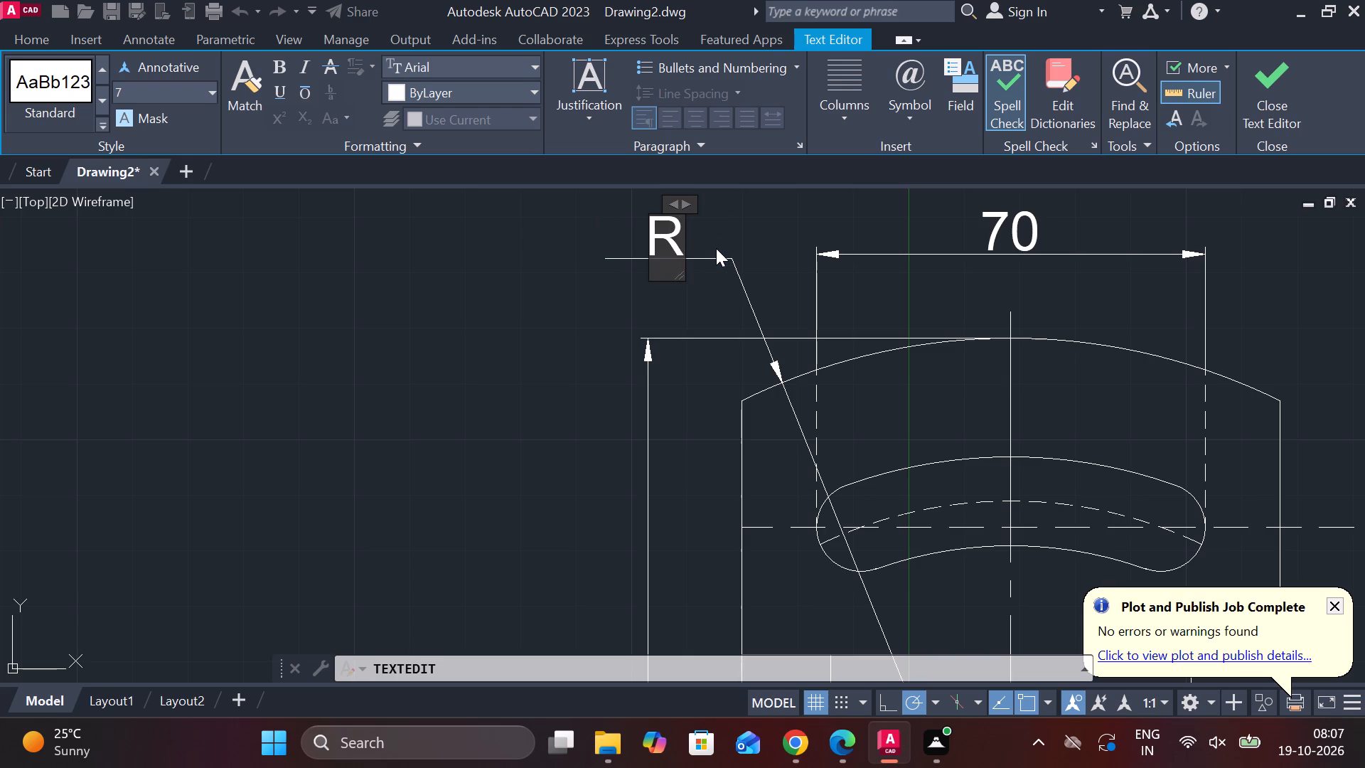
type("108")
left_click(1259, 94)
scroll(982, 367, "down", 1)
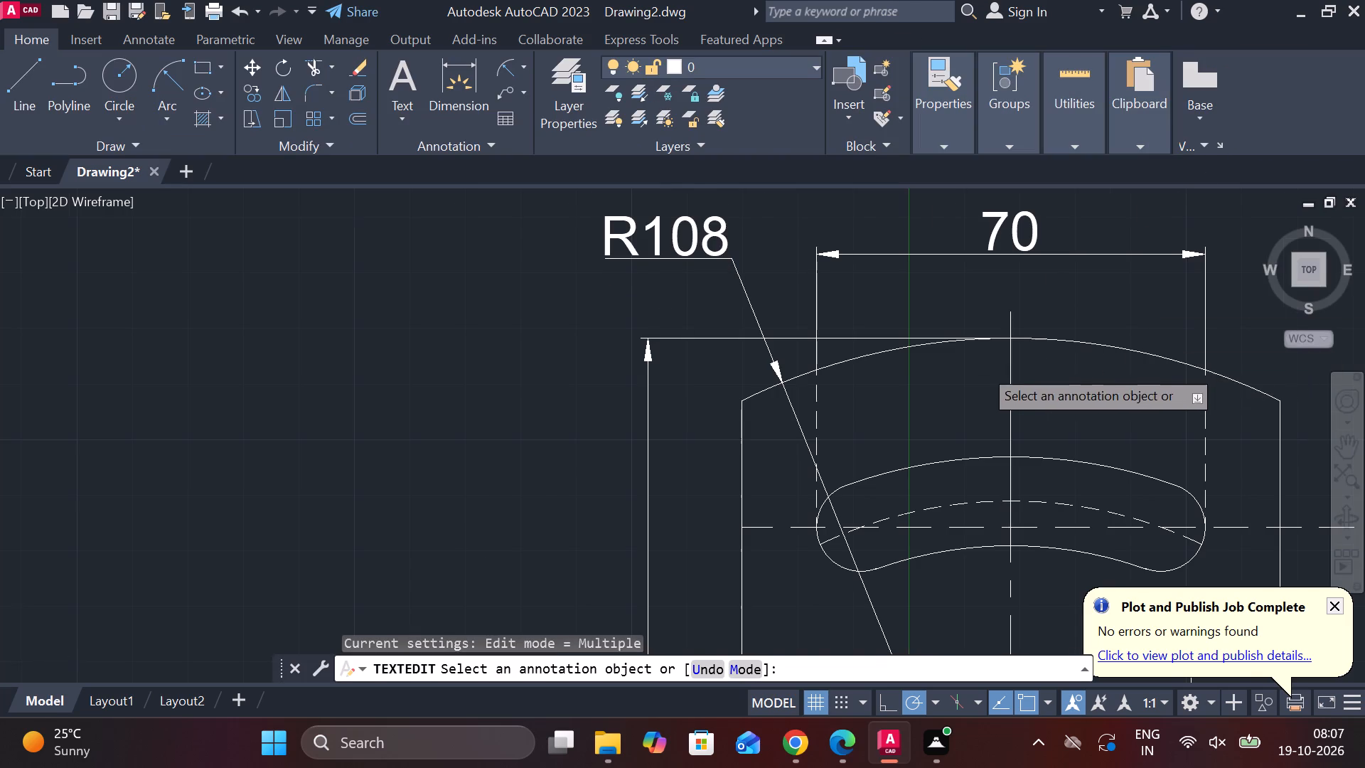
scroll(982, 367, "down", 1)
middle_click_drag(785, 425, 763, 294)
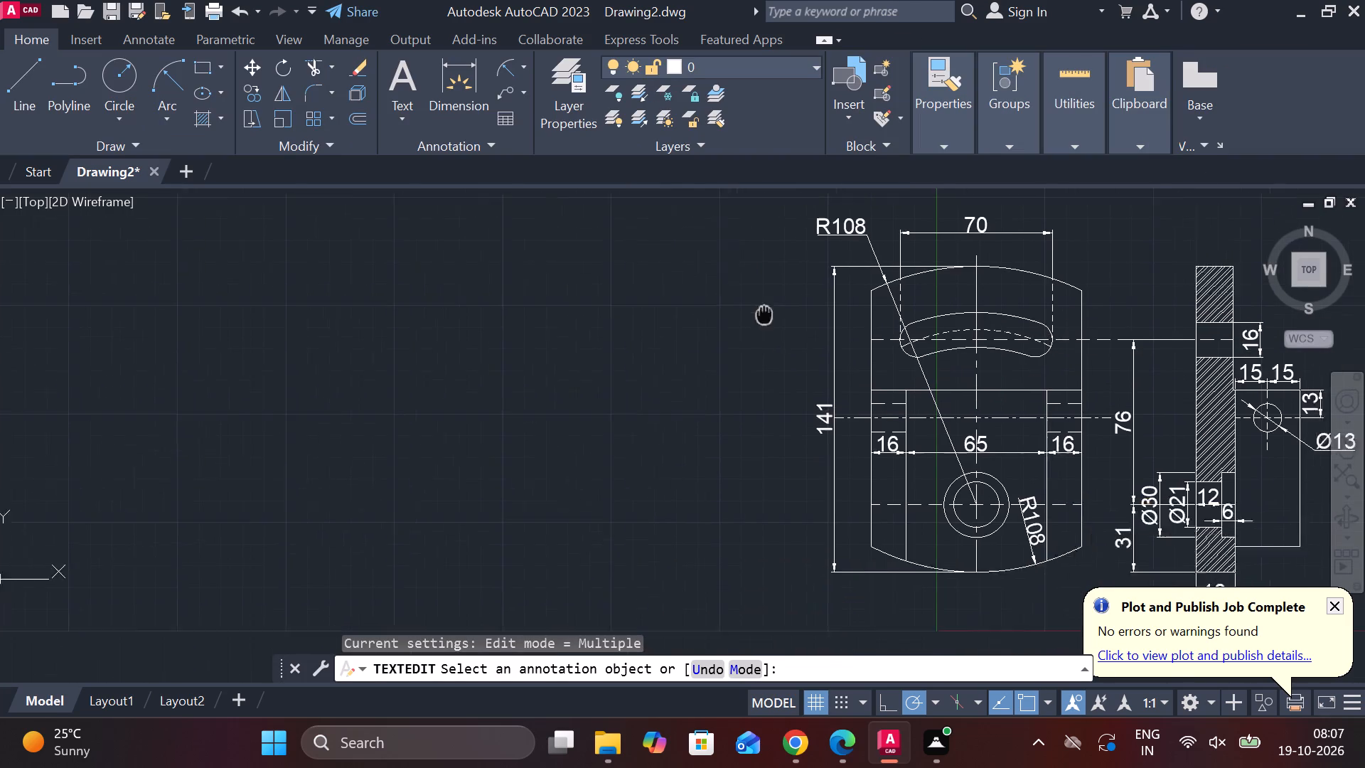
key("Escape")
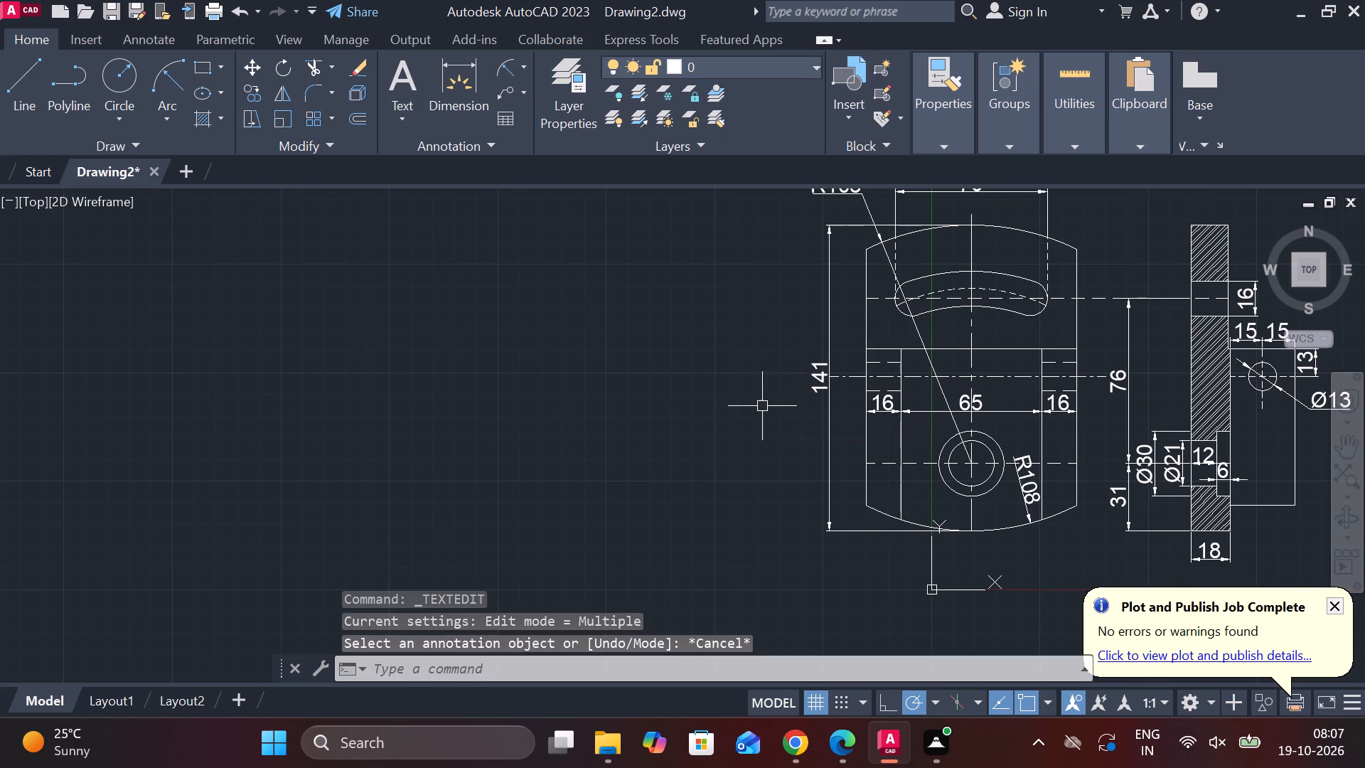
Place a multiline text reading 1 with height 20 below the views, between the front and side views.
middle_click_drag(759, 406, 593, 322)
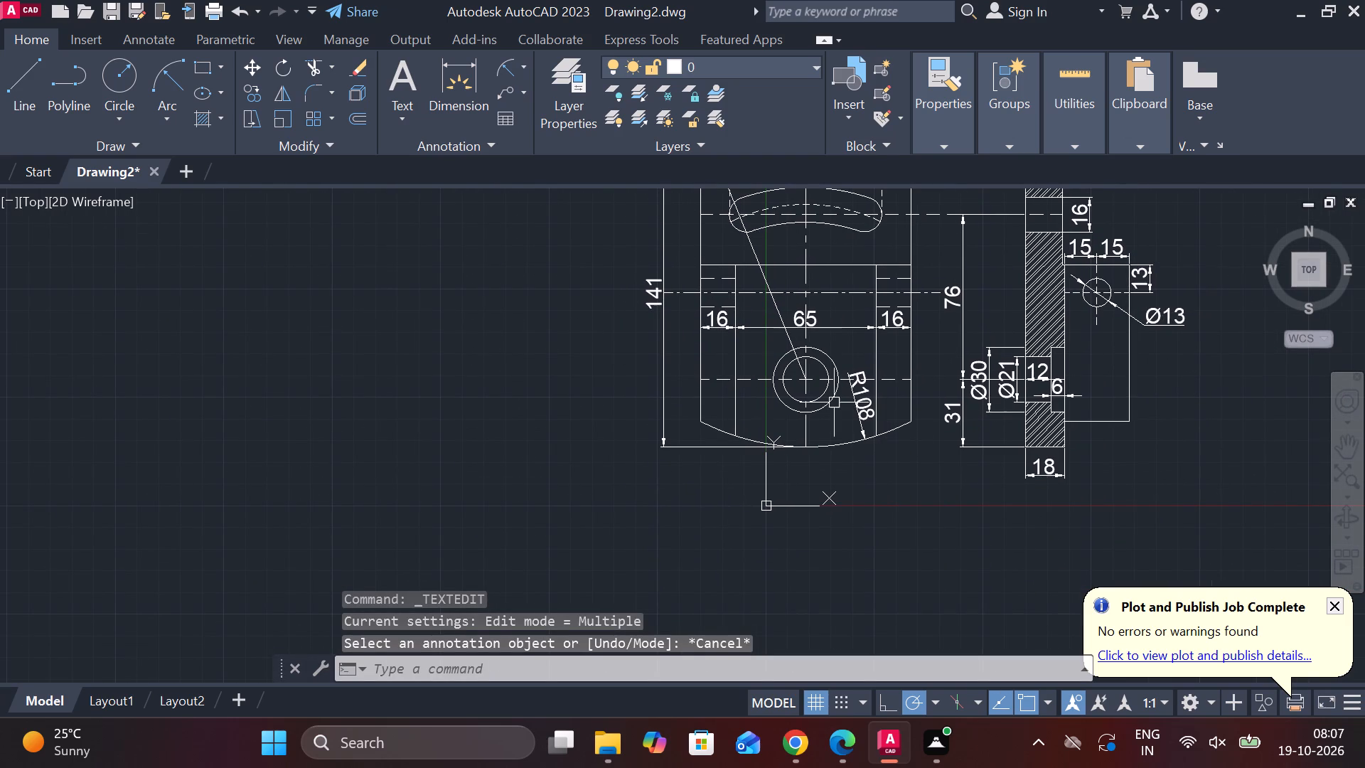
middle_click_drag(818, 411, 721, 313)
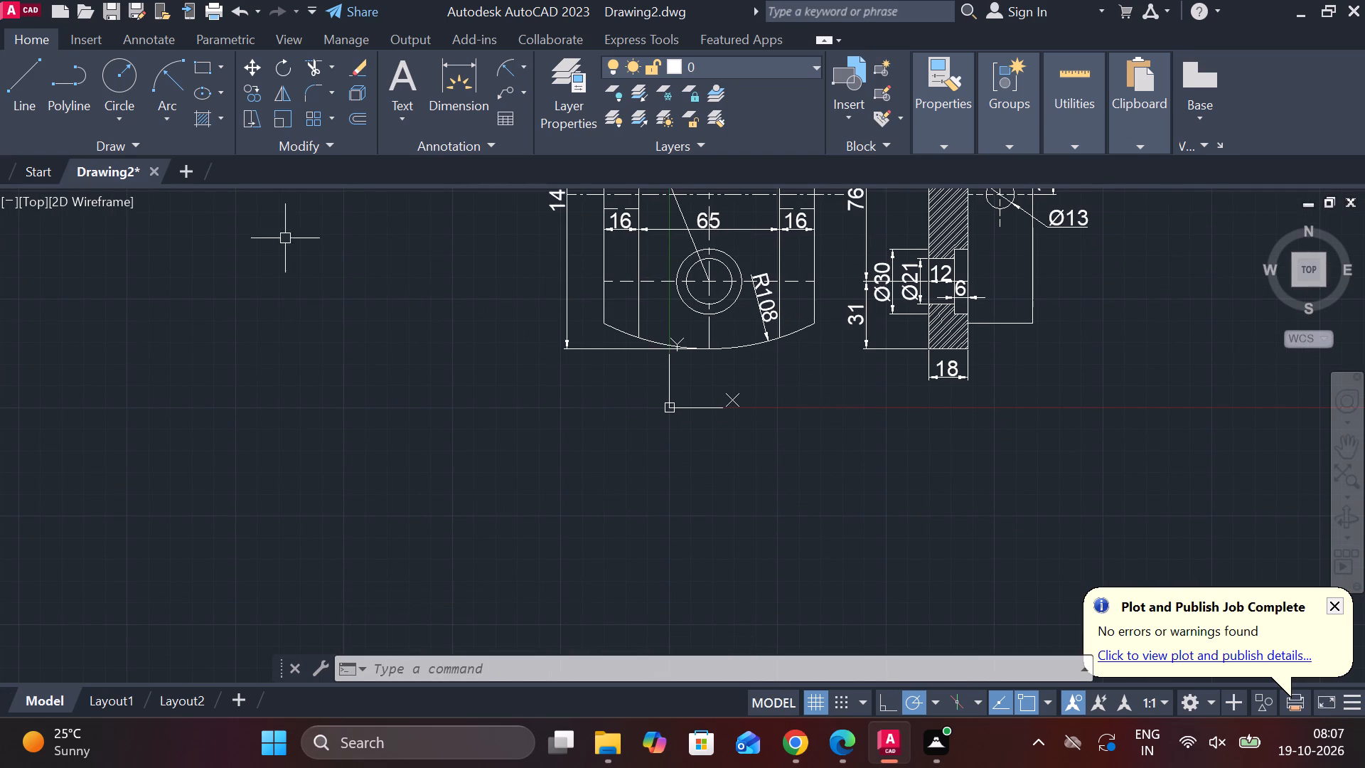
type("MT")
key("space")
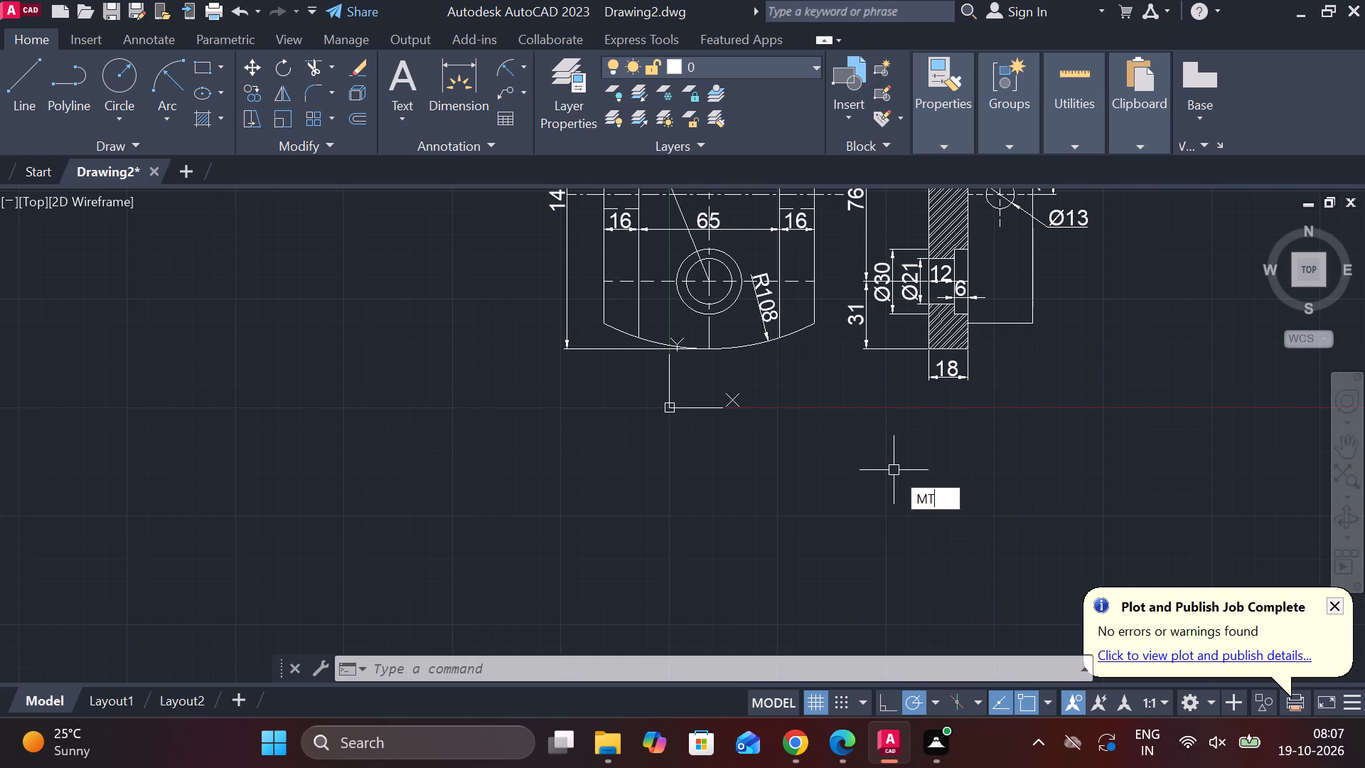
left_click(801, 420)
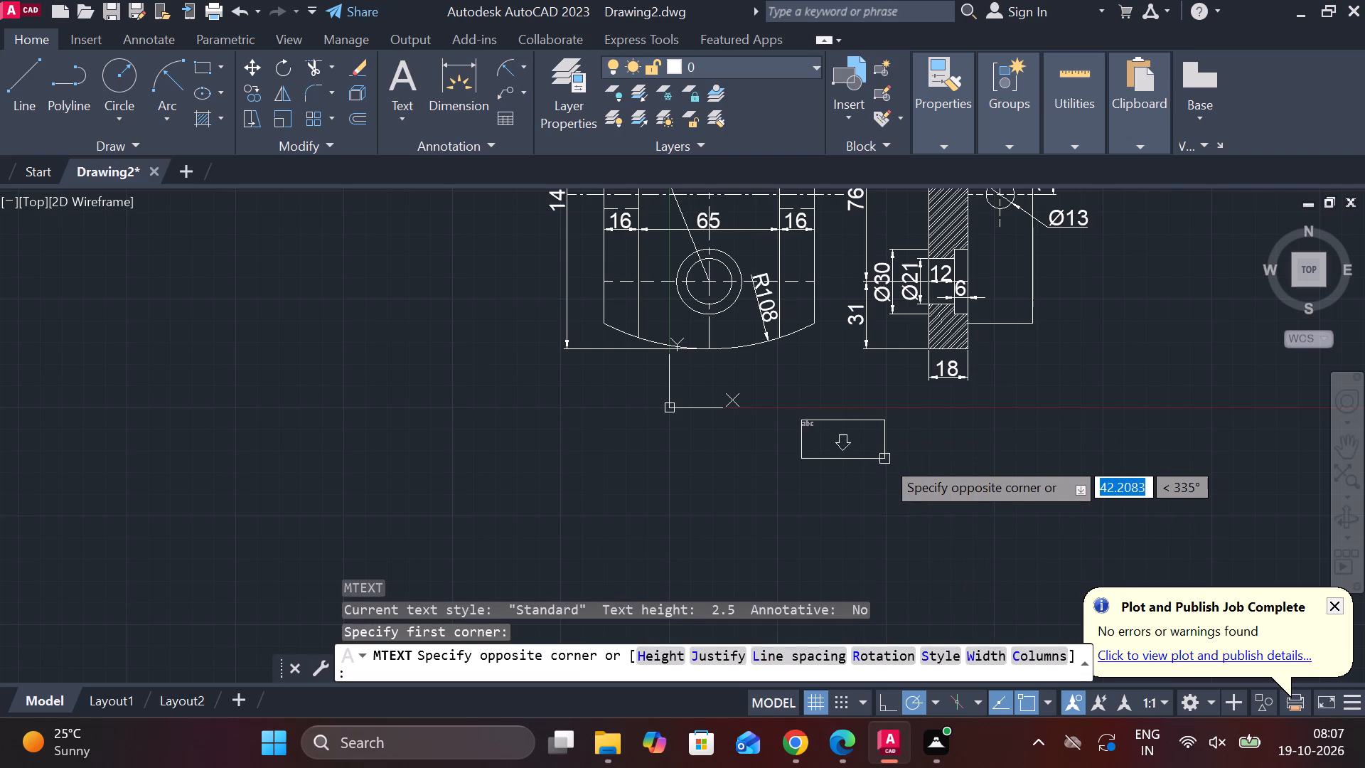
left_click(887, 477)
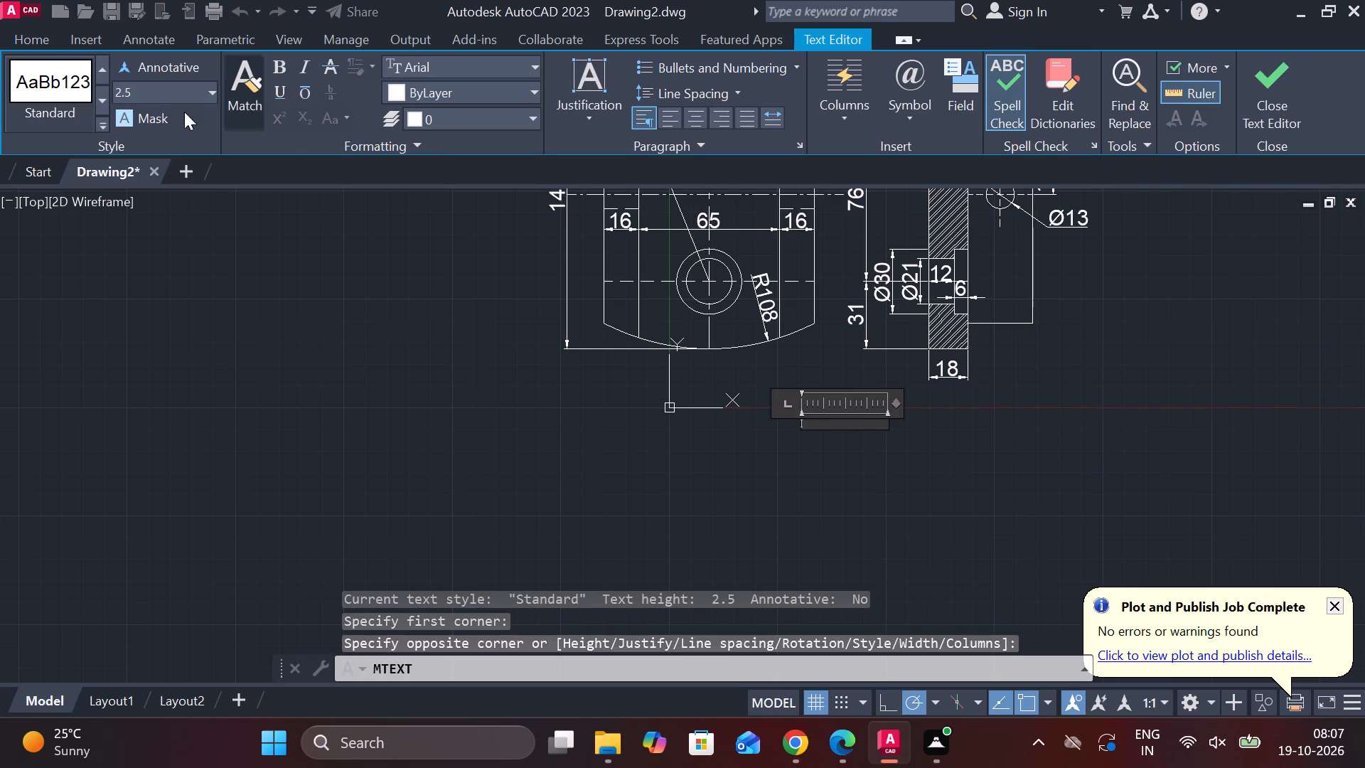
left_click(208, 98)
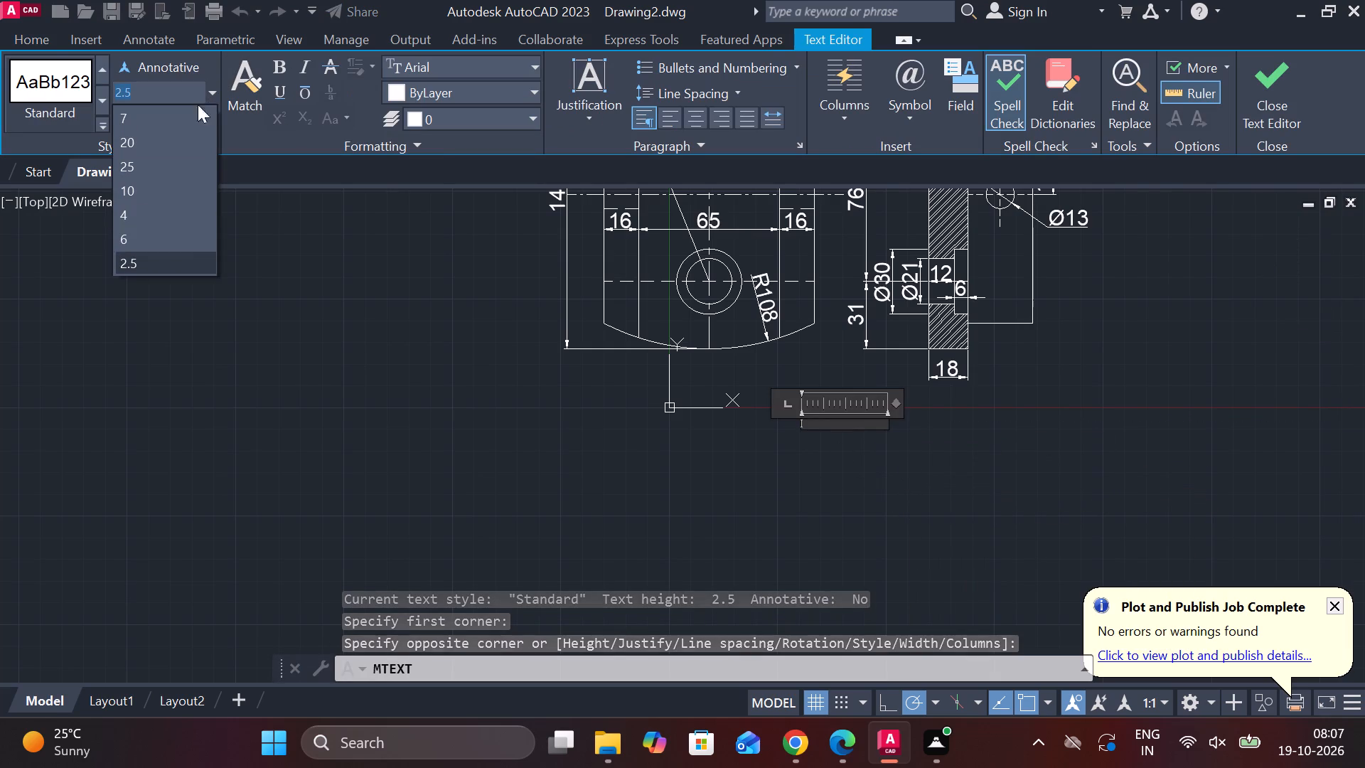
left_click(139, 145)
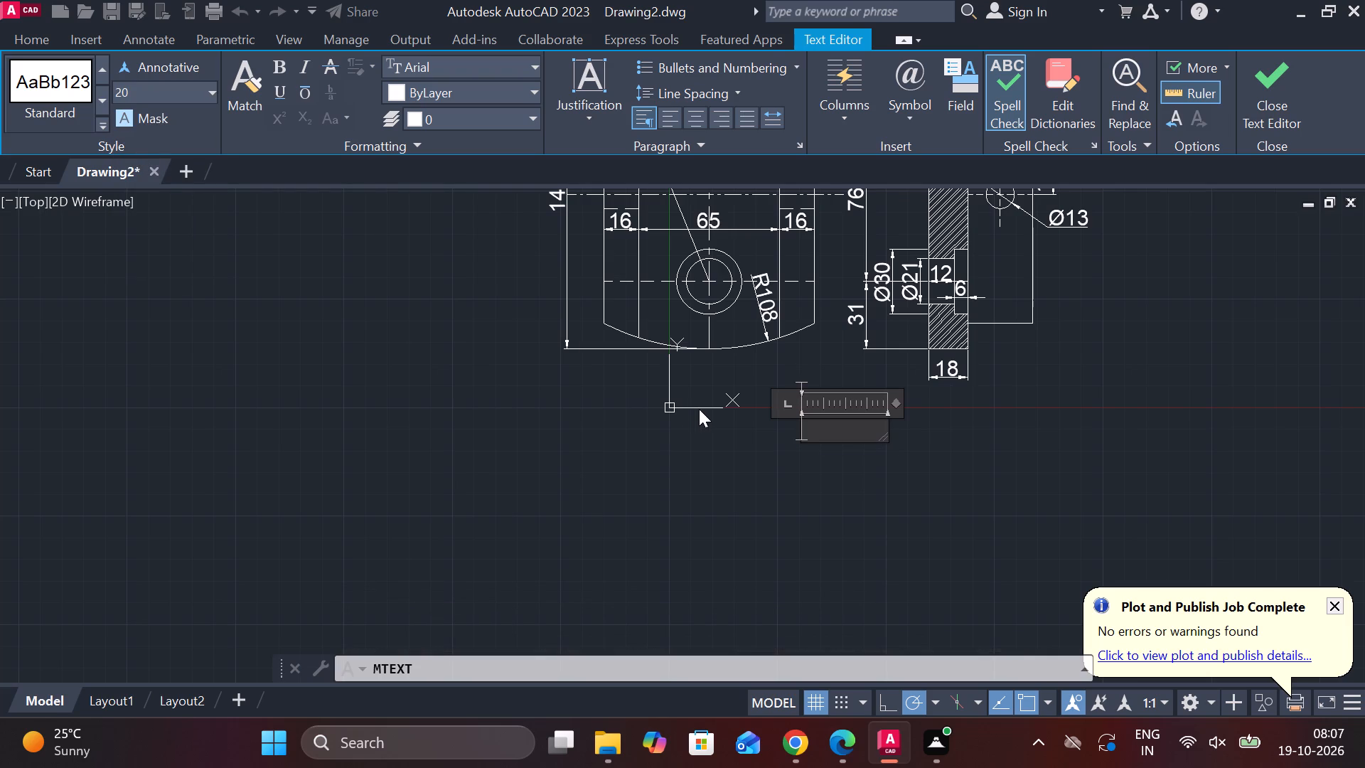
key("1")
left_click(1249, 102)
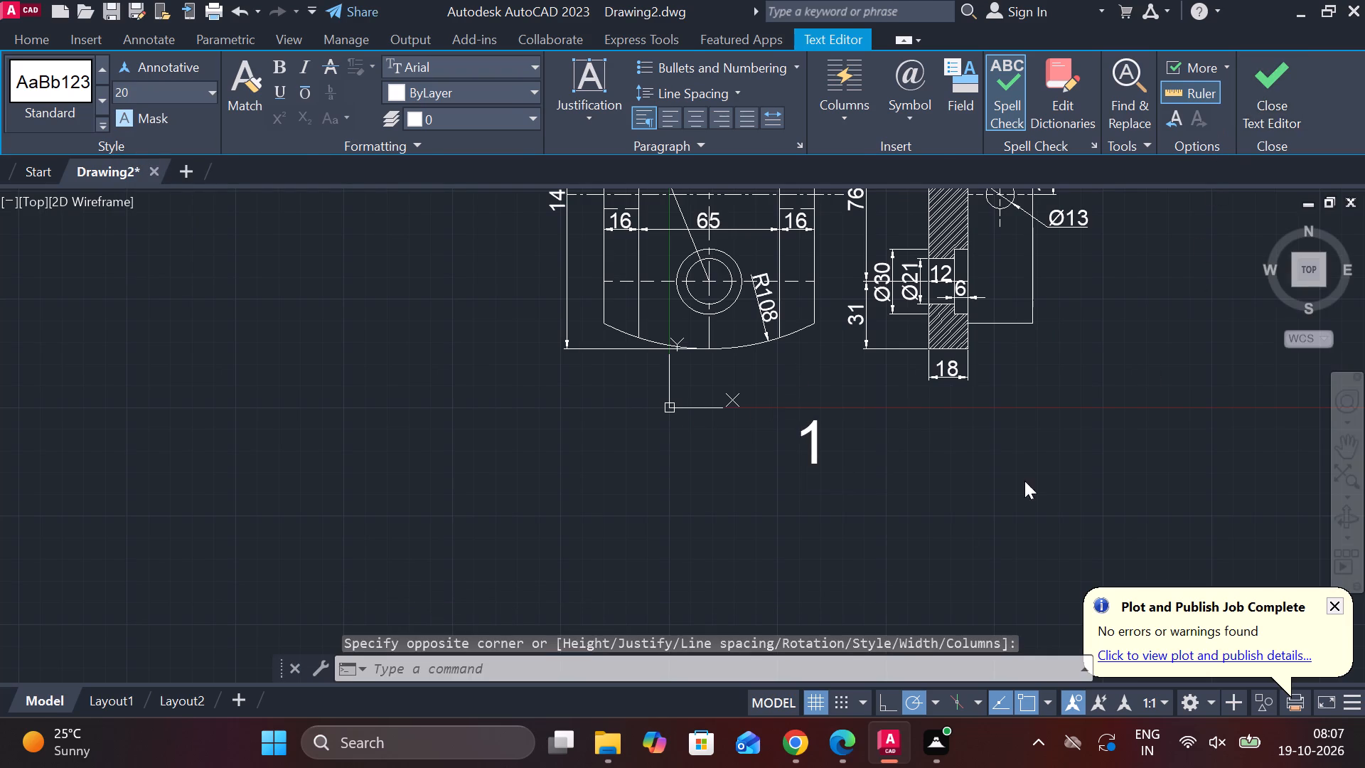
Reopen the number 1 text below the views for editing and narrow its text frame to about half its width.
scroll(821, 491, "down", 2)
scroll(829, 493, "up", 1)
middle_click_drag(829, 493, 850, 549)
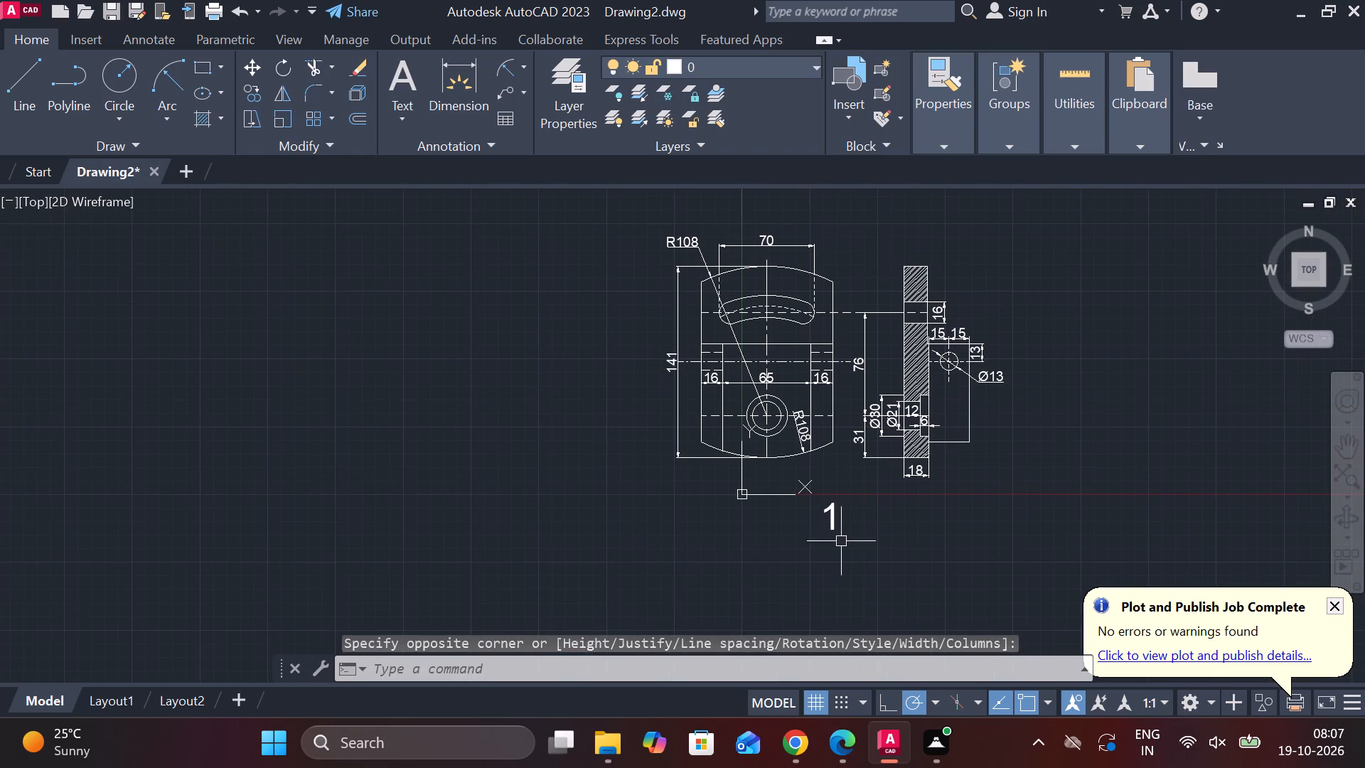
left_click(830, 527)
left_click(833, 520)
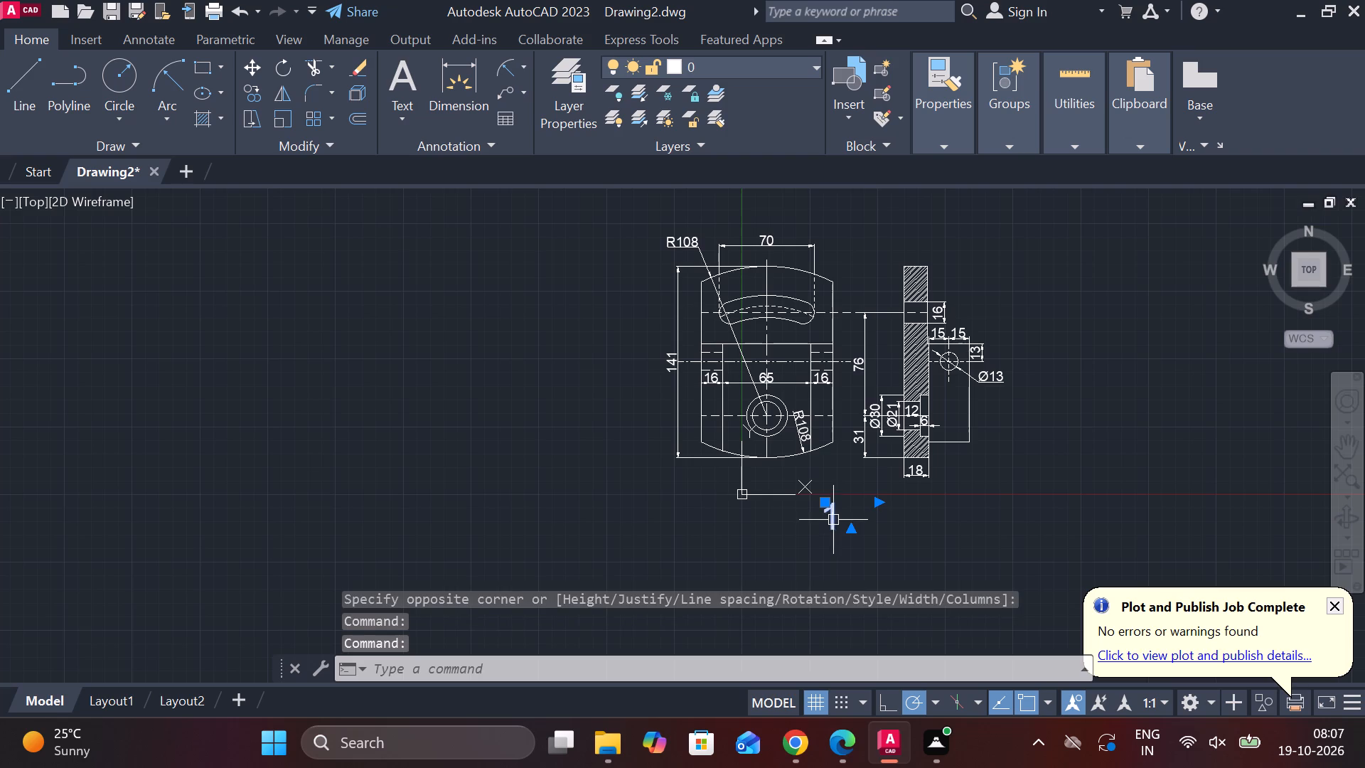
left_click(860, 514)
triple_click(826, 521)
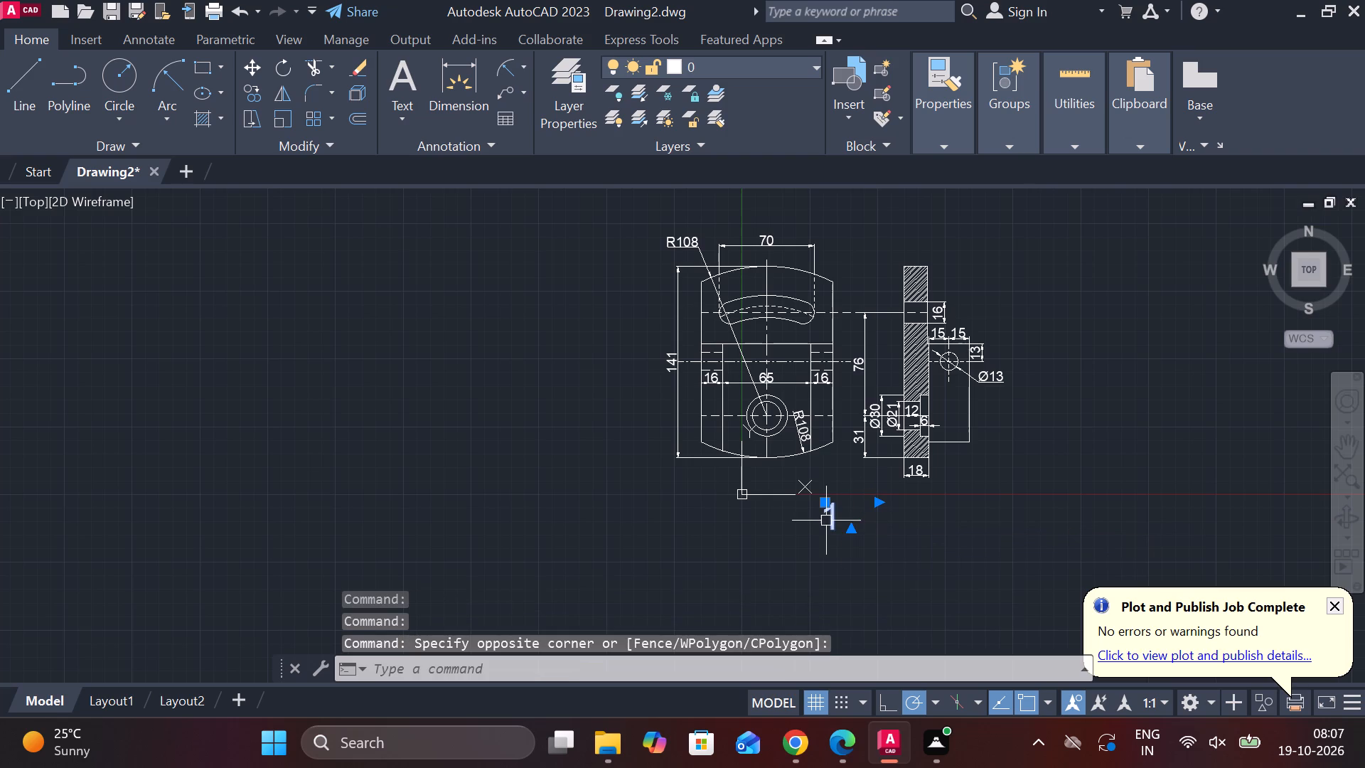
left_click_drag(872, 541, 872, 542)
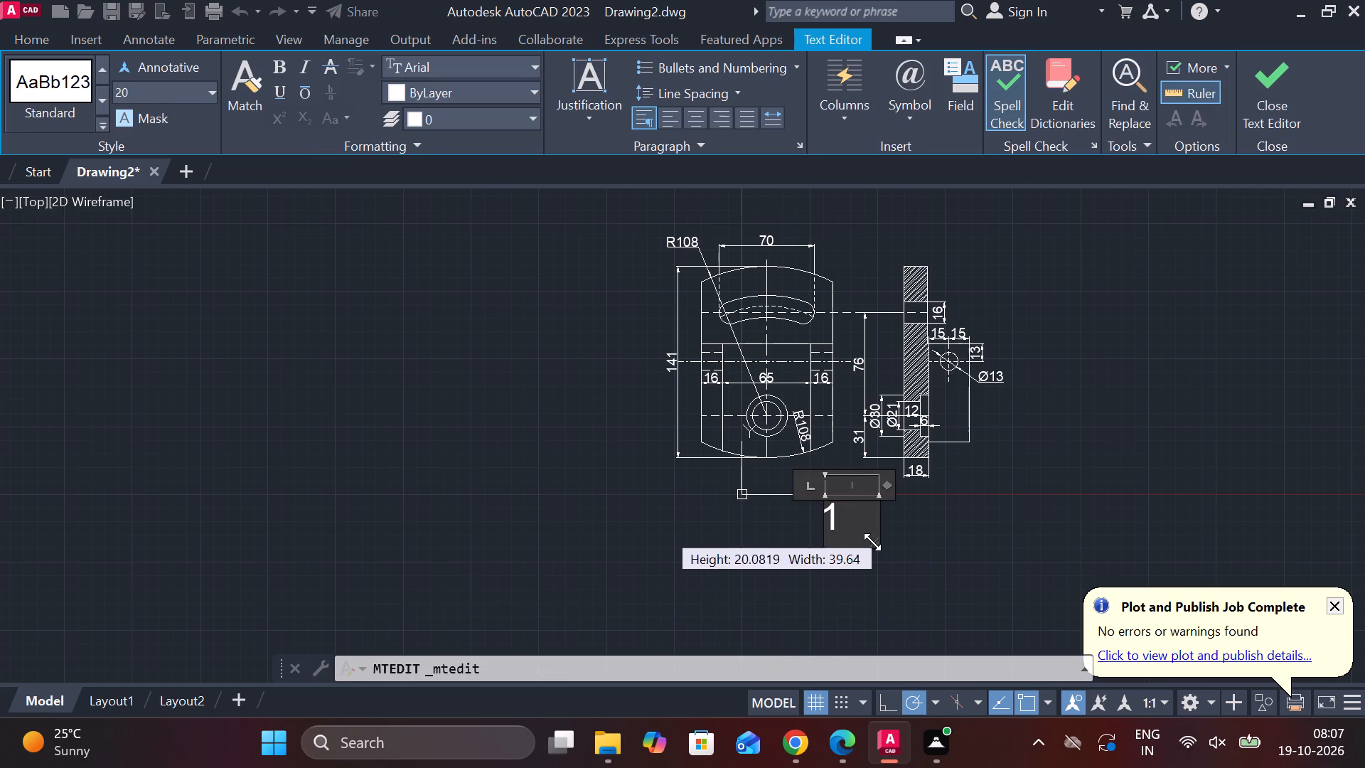
left_click_drag(872, 542, 838, 516)
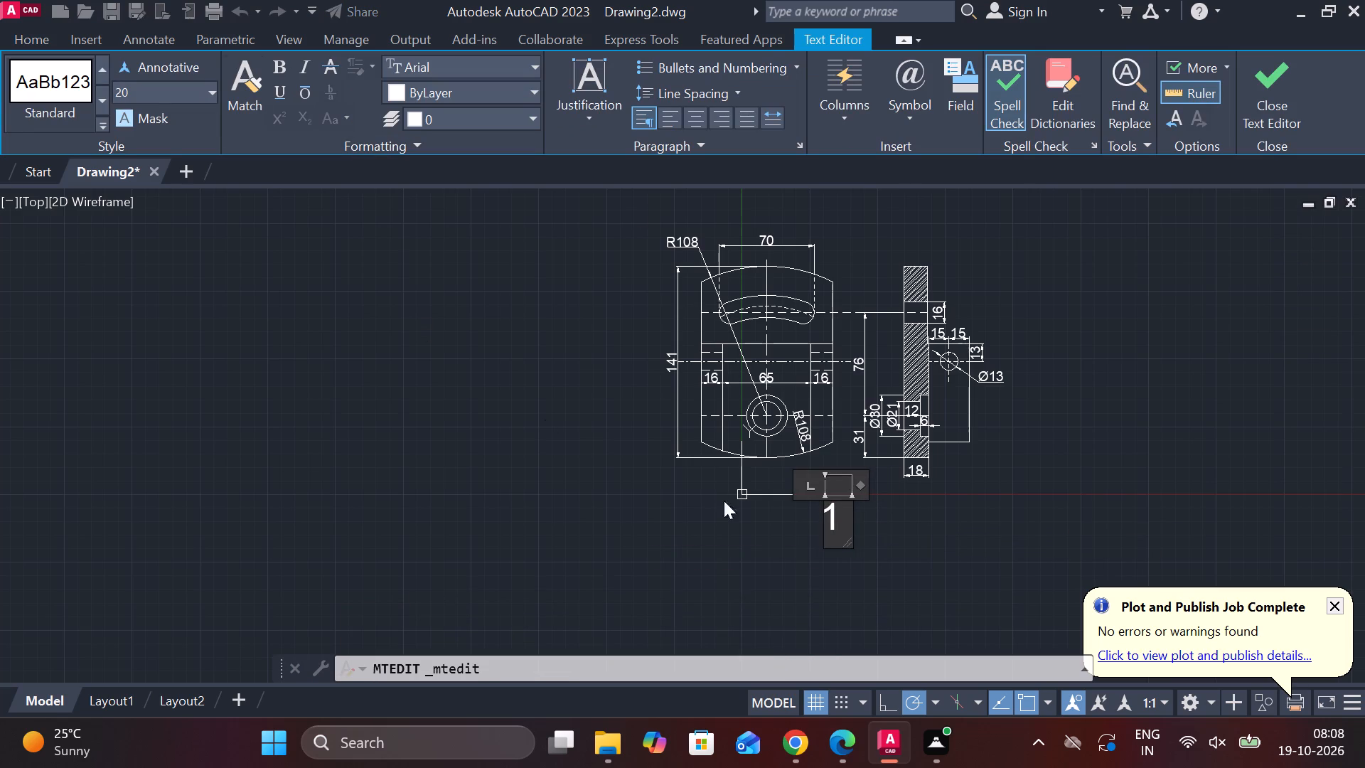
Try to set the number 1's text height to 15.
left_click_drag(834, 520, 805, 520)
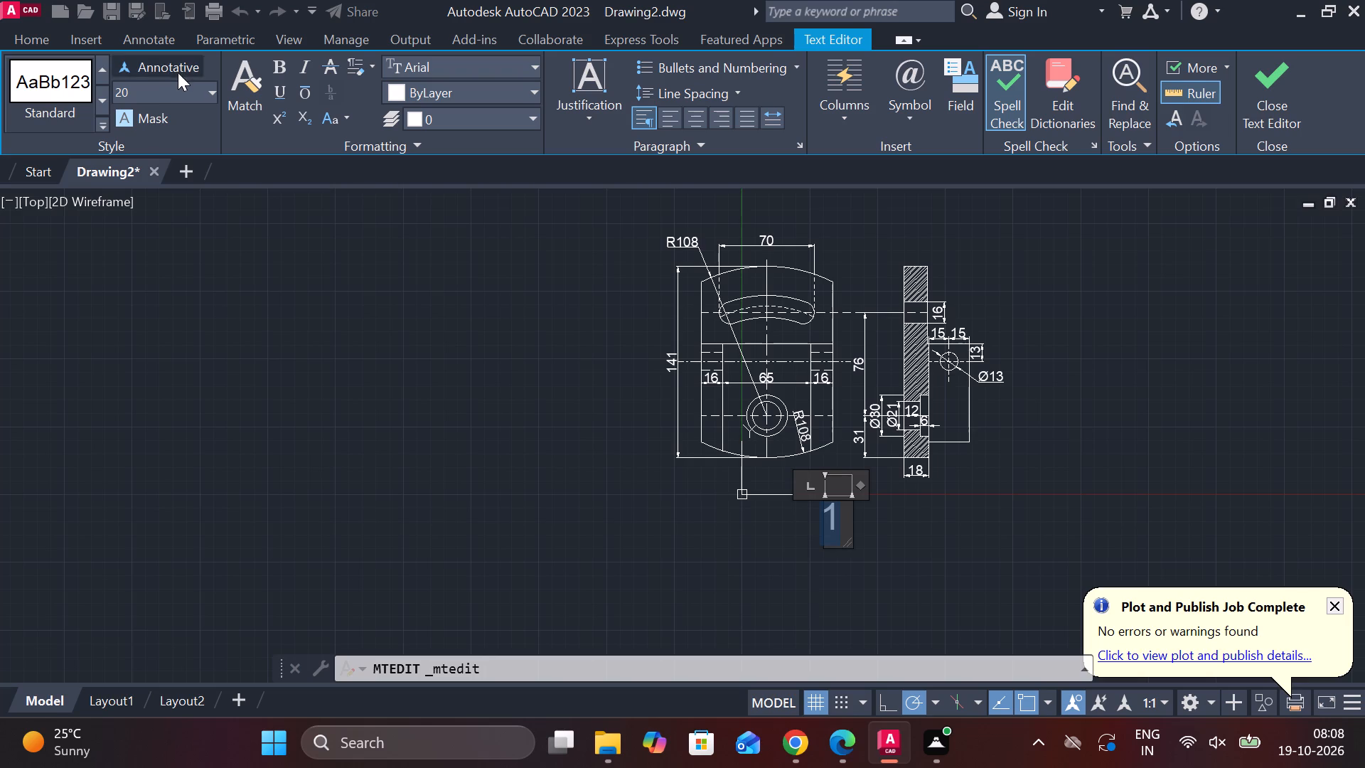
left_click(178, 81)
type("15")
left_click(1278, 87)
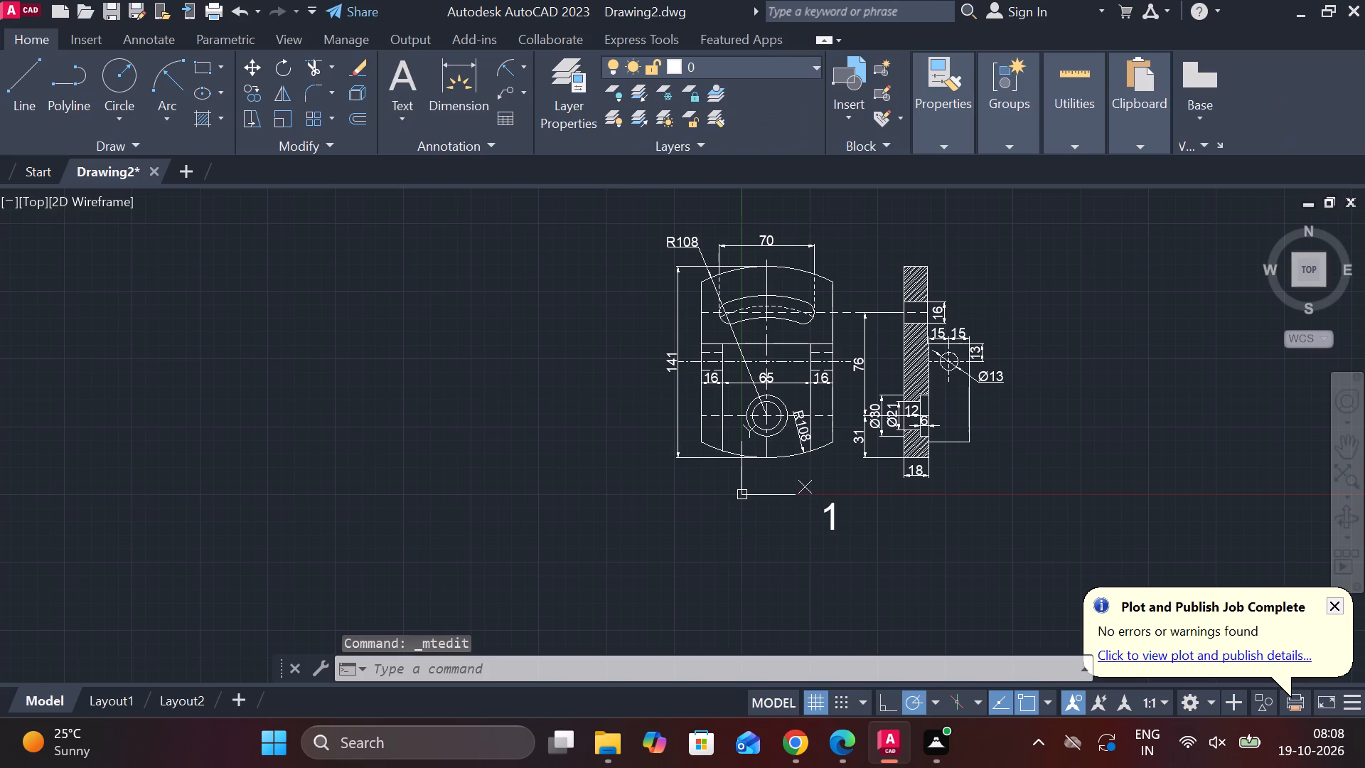
Set the text height of the number 1 below the views to 15.
left_click(828, 511)
double_click(828, 511)
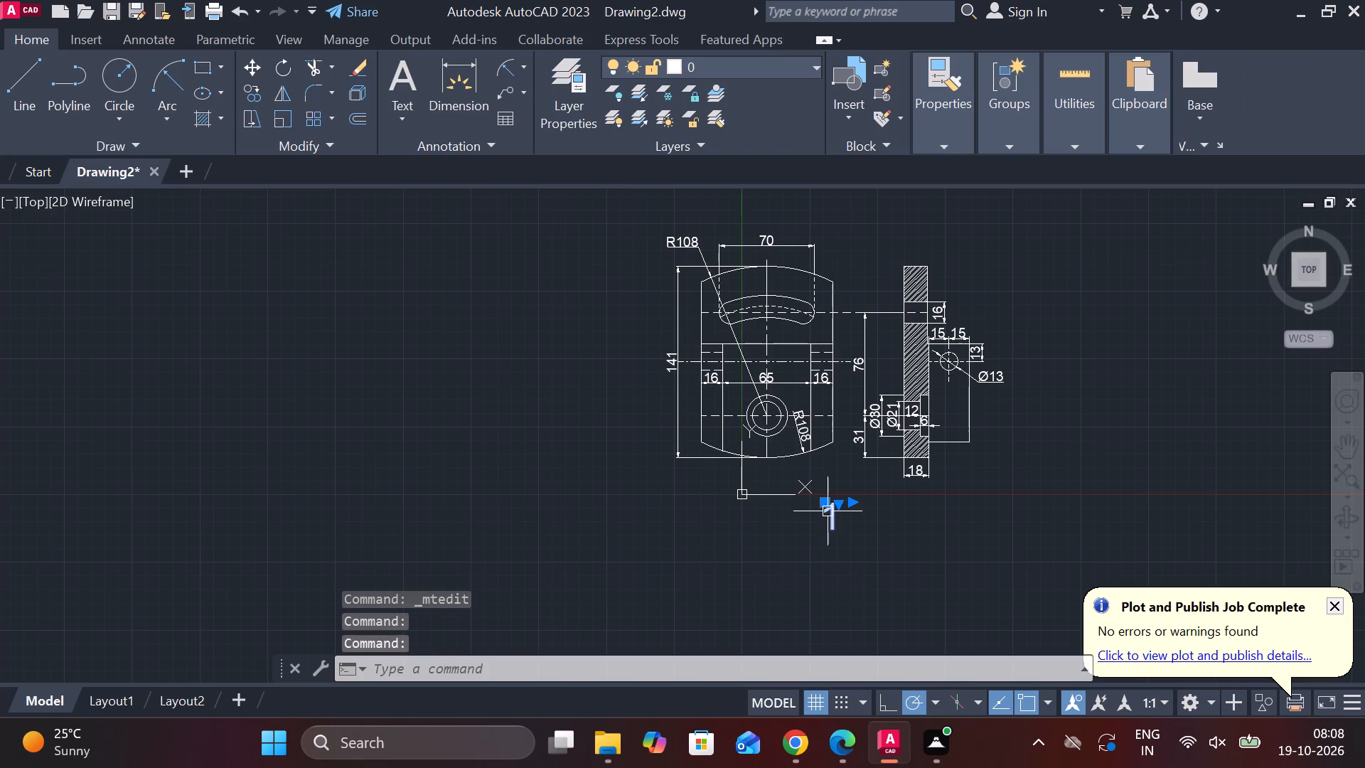
left_click_drag(845, 524, 825, 525)
left_click(164, 92)
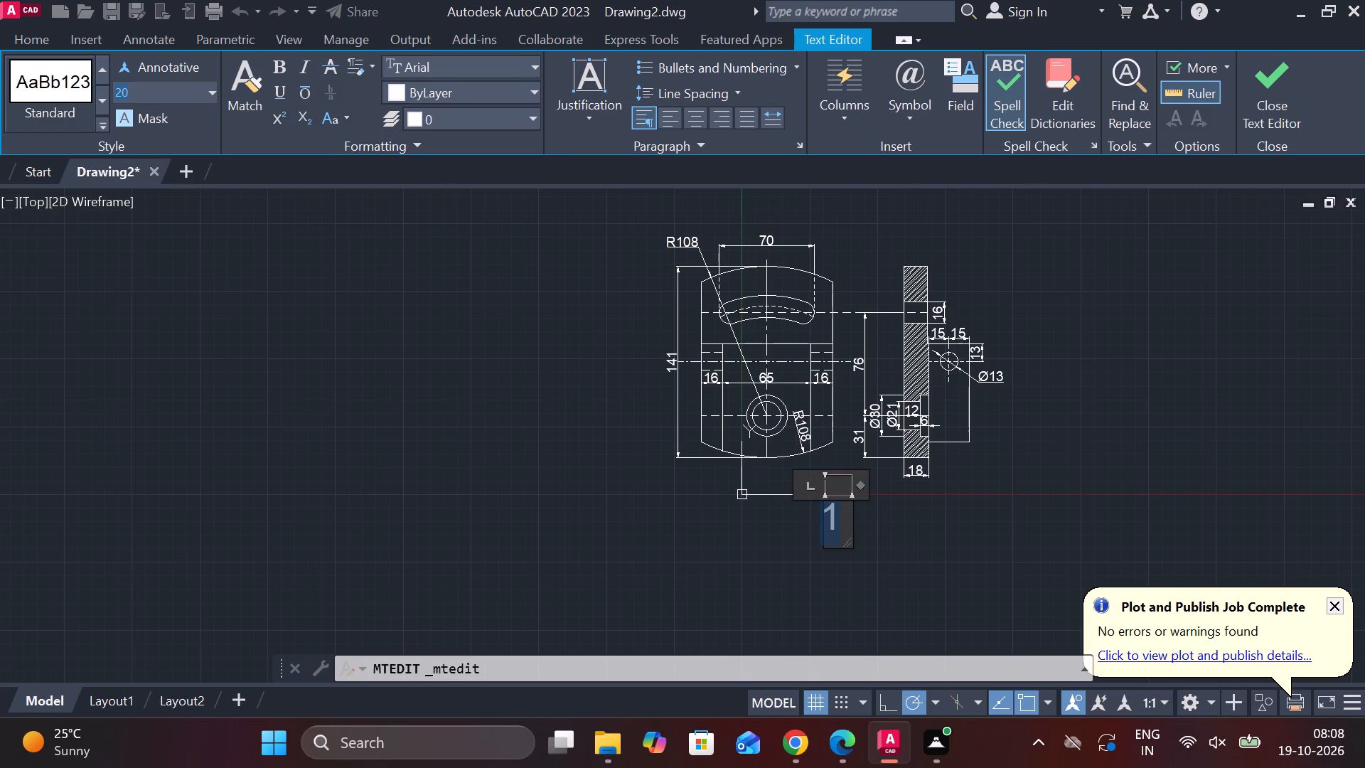
type("15")
key("Return")
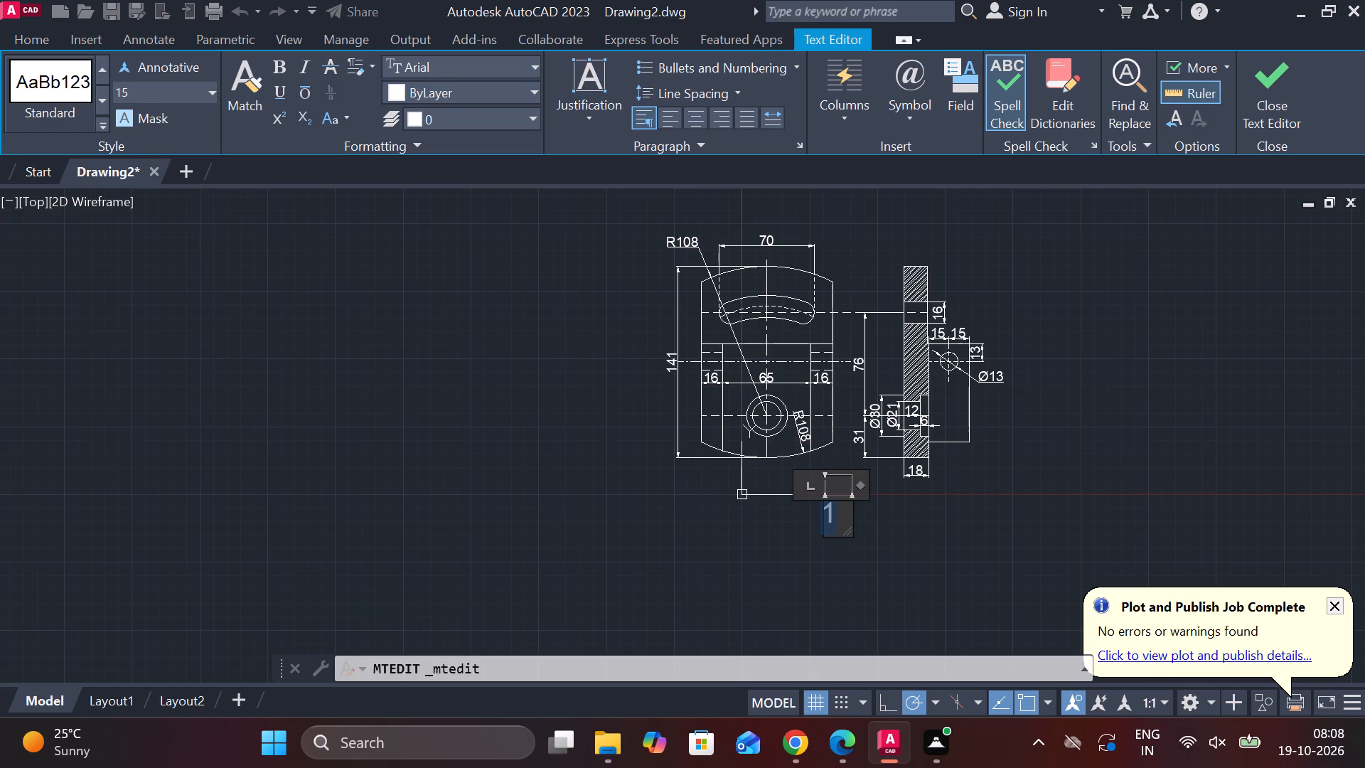
left_click(1271, 76)
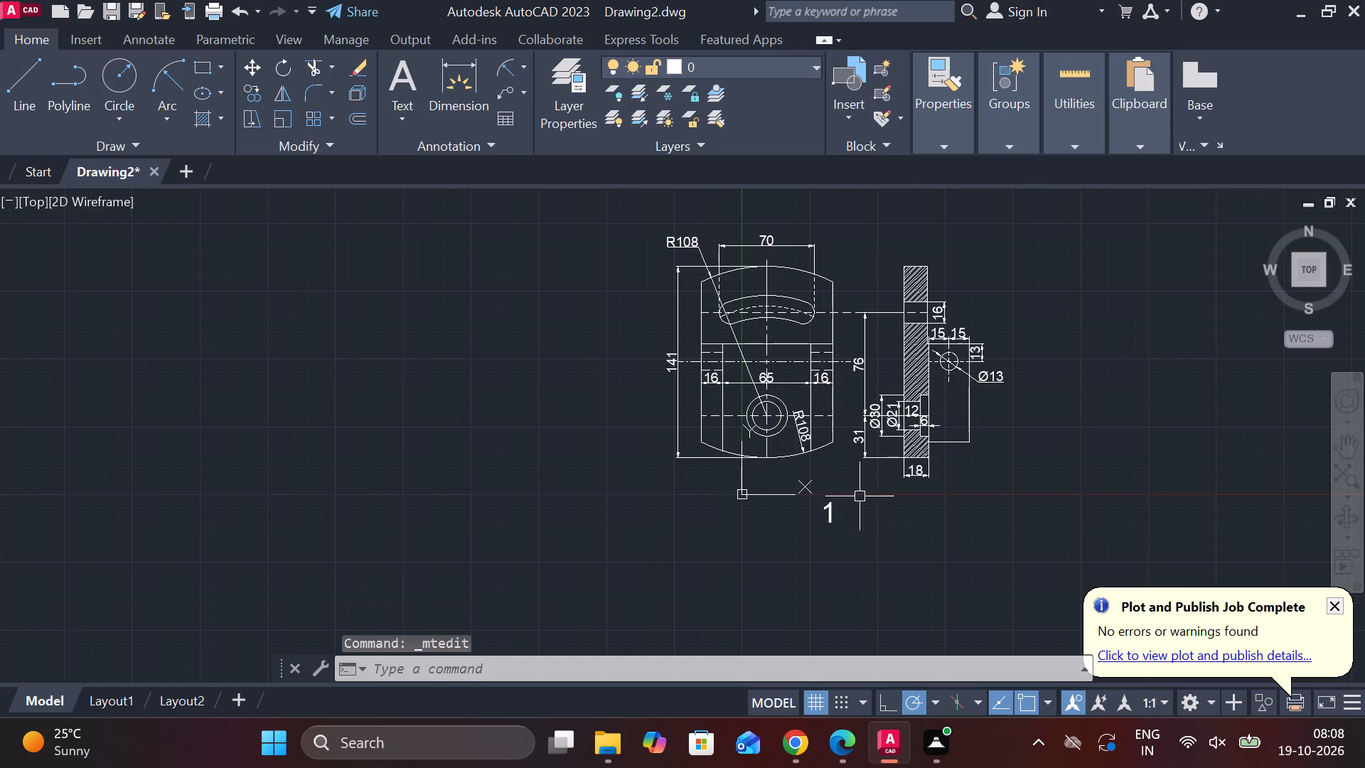
Draw a circle directly beside the number 1, slightly larger in diameter than the digit's height.
key("c")
key("space")
scroll(807, 501, "up", 2)
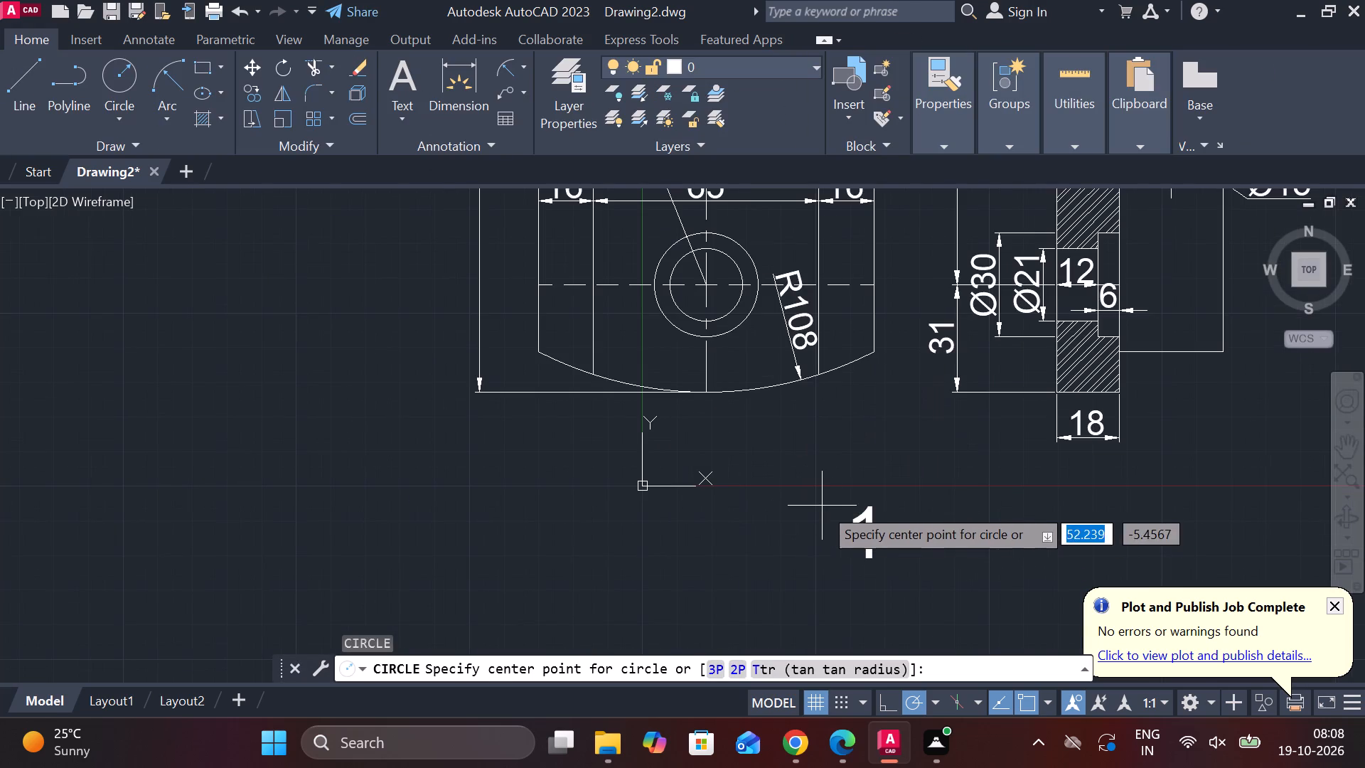
left_click(914, 530)
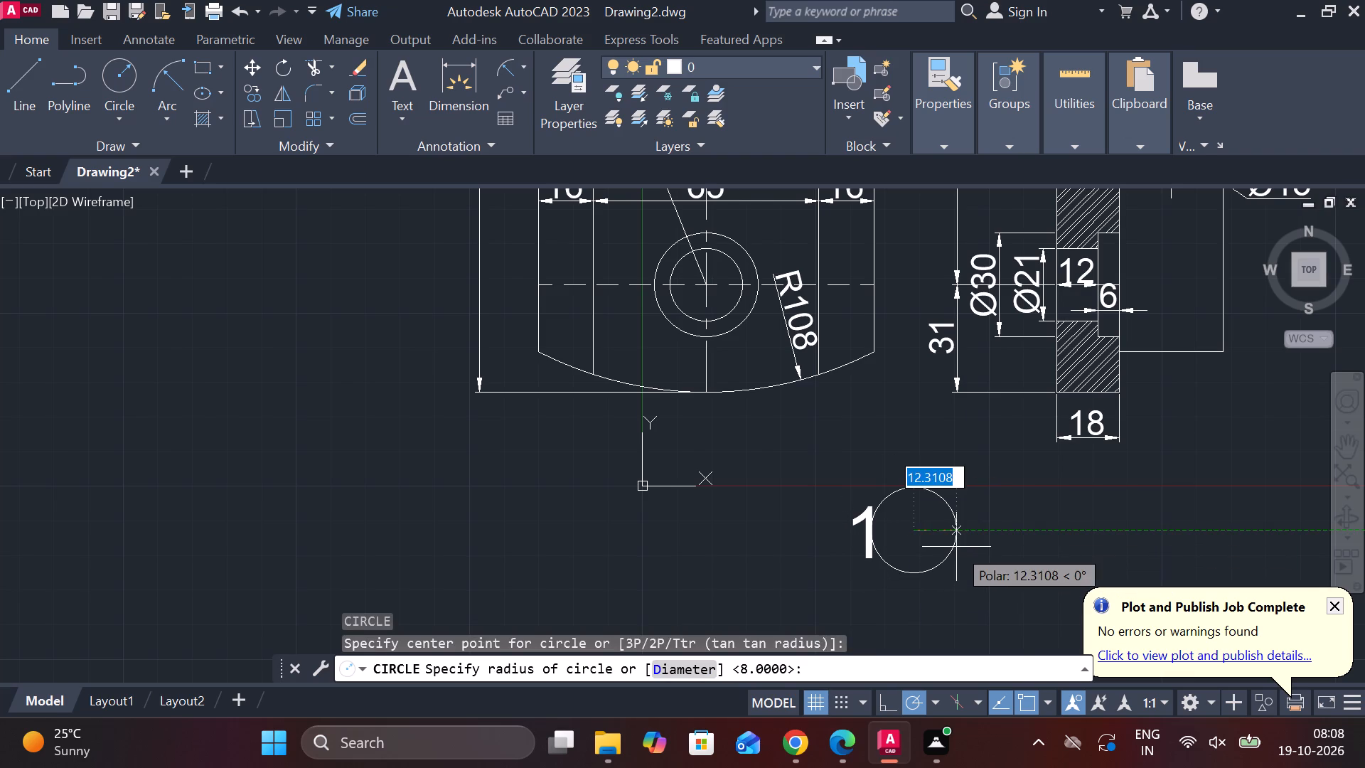
scroll(956, 547, "down", 1)
left_click(951, 547)
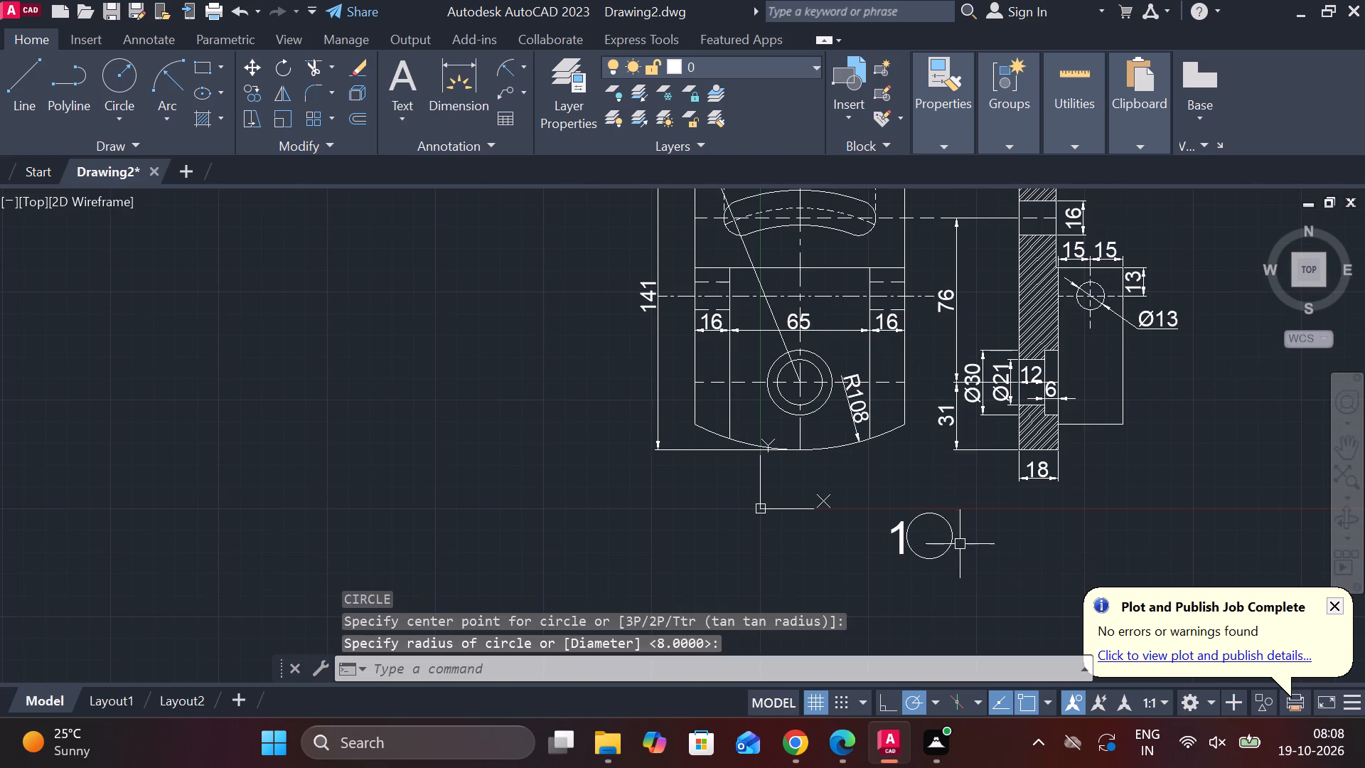
Move the number 1 into the middle of the adjacent circle.
scroll(943, 543, "up", 1)
left_click(874, 528)
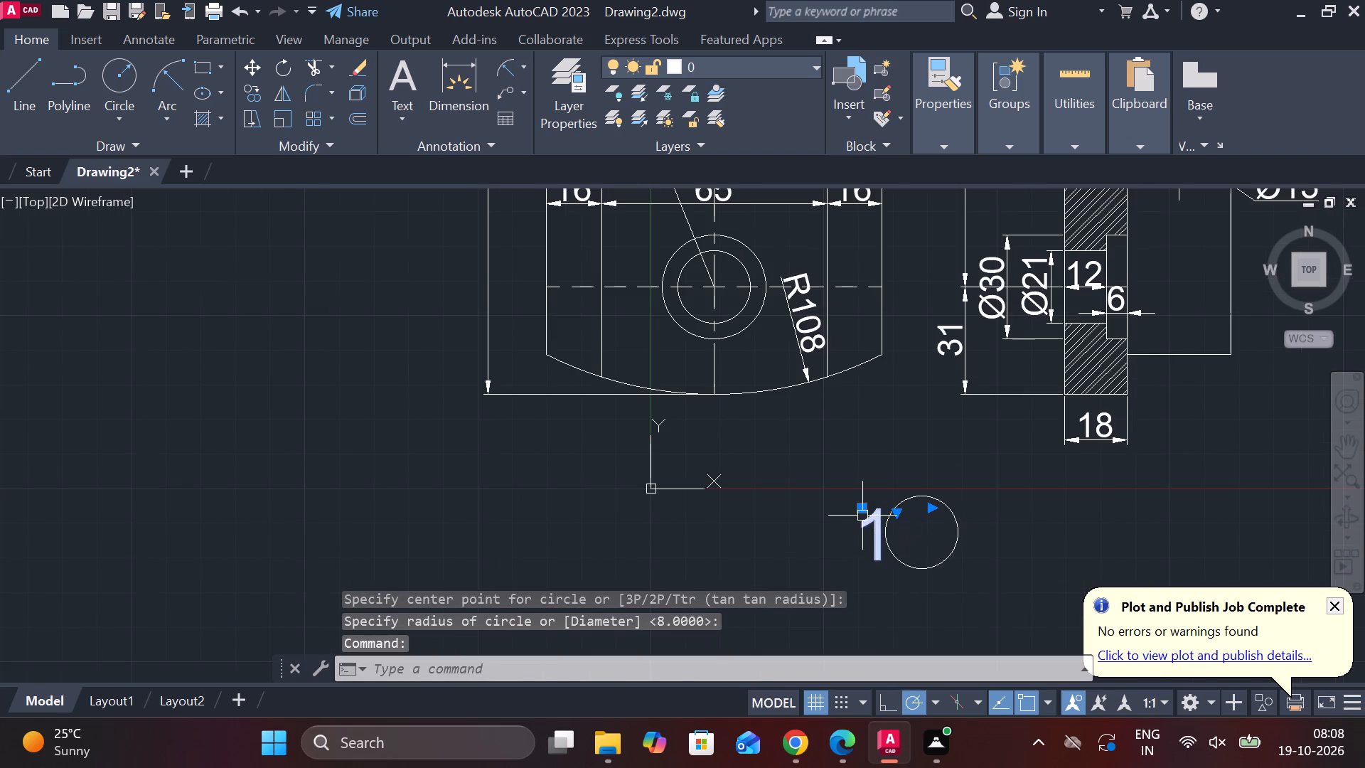
left_click(862, 513)
scroll(901, 513, "up", 2)
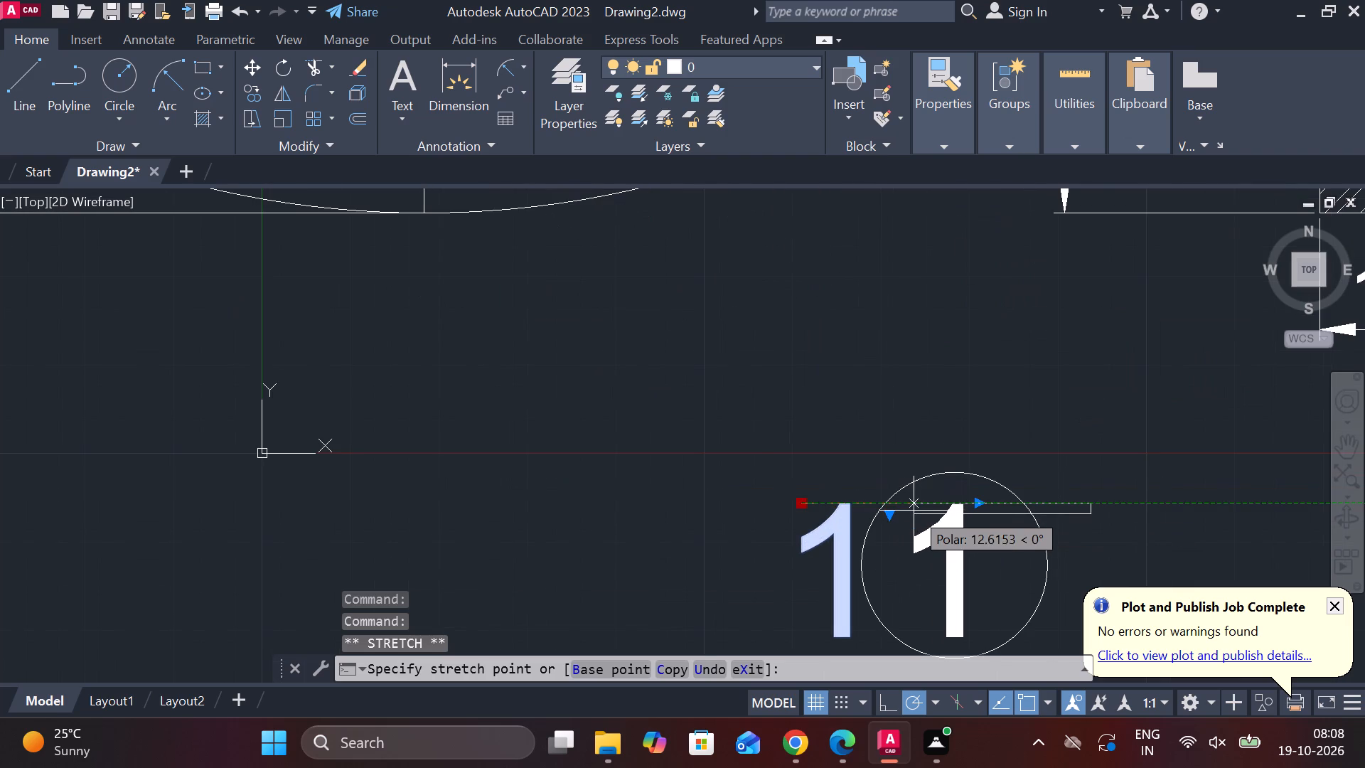
left_click(914, 511)
scroll(1055, 520, "down", 1)
key("Escape")
scroll(1085, 528, "down", 1)
Move the circled number 1 from below the views to above them, in the gap between front and side views.
middle_click_drag(1085, 528, 1036, 526)
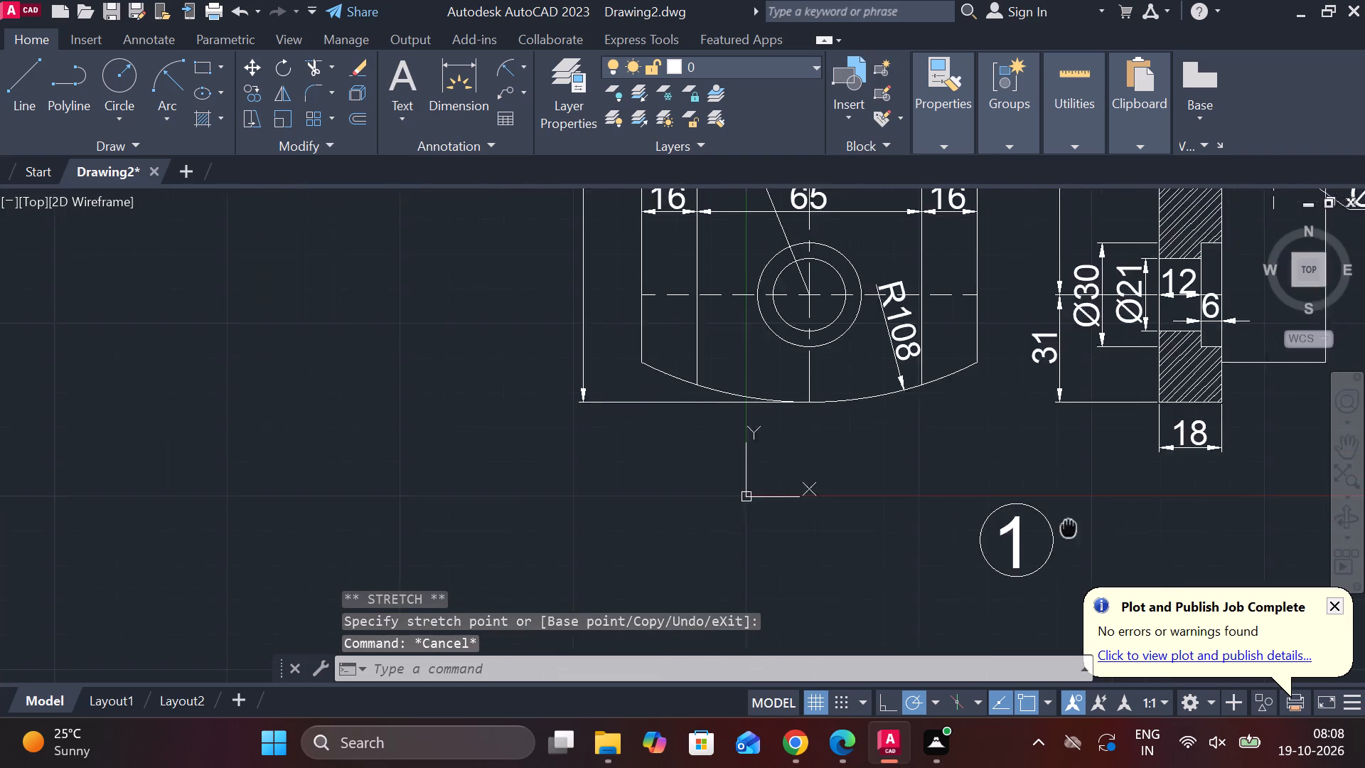
middle_click_drag(1036, 526, 952, 431)
left_click(840, 368)
left_click(999, 504)
key("m")
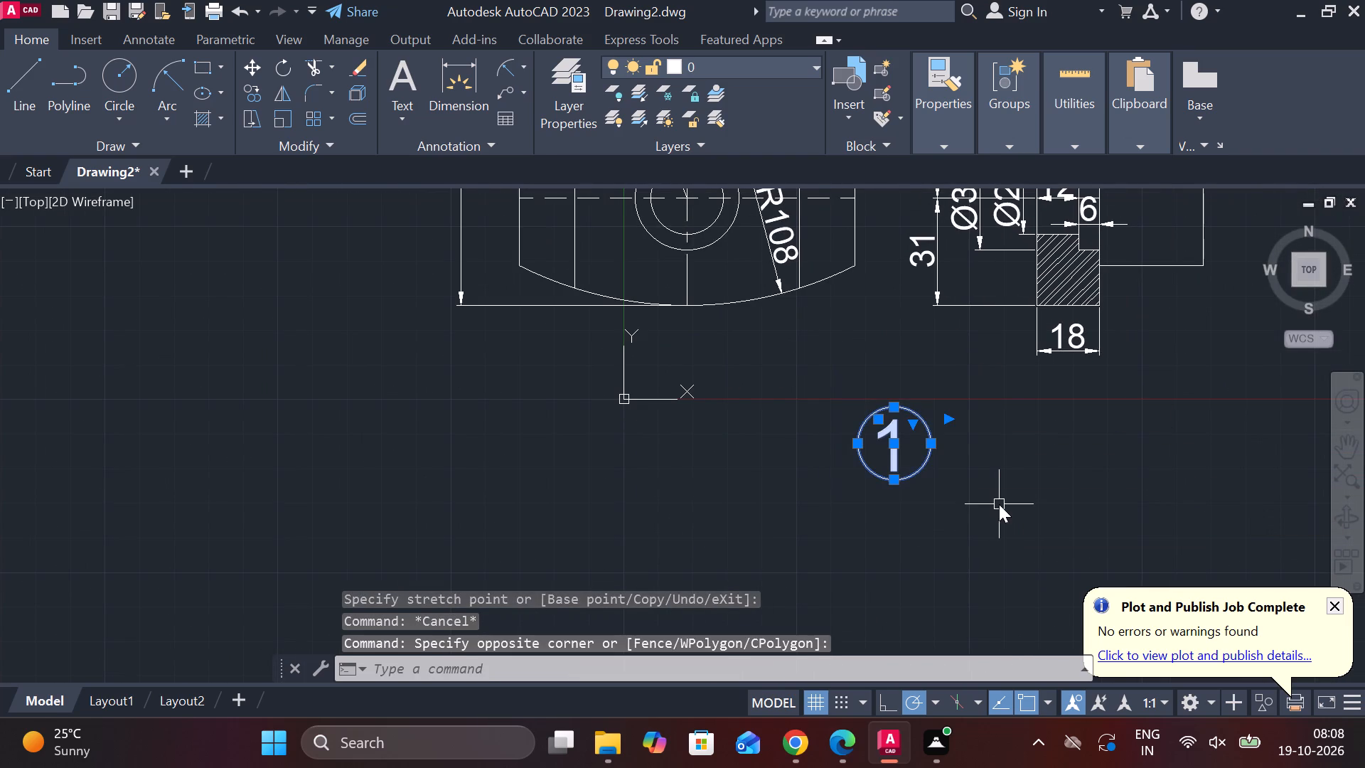
key("Return")
left_click(999, 504)
scroll(948, 466, "down", 2)
middle_click_drag(948, 466, 970, 545)
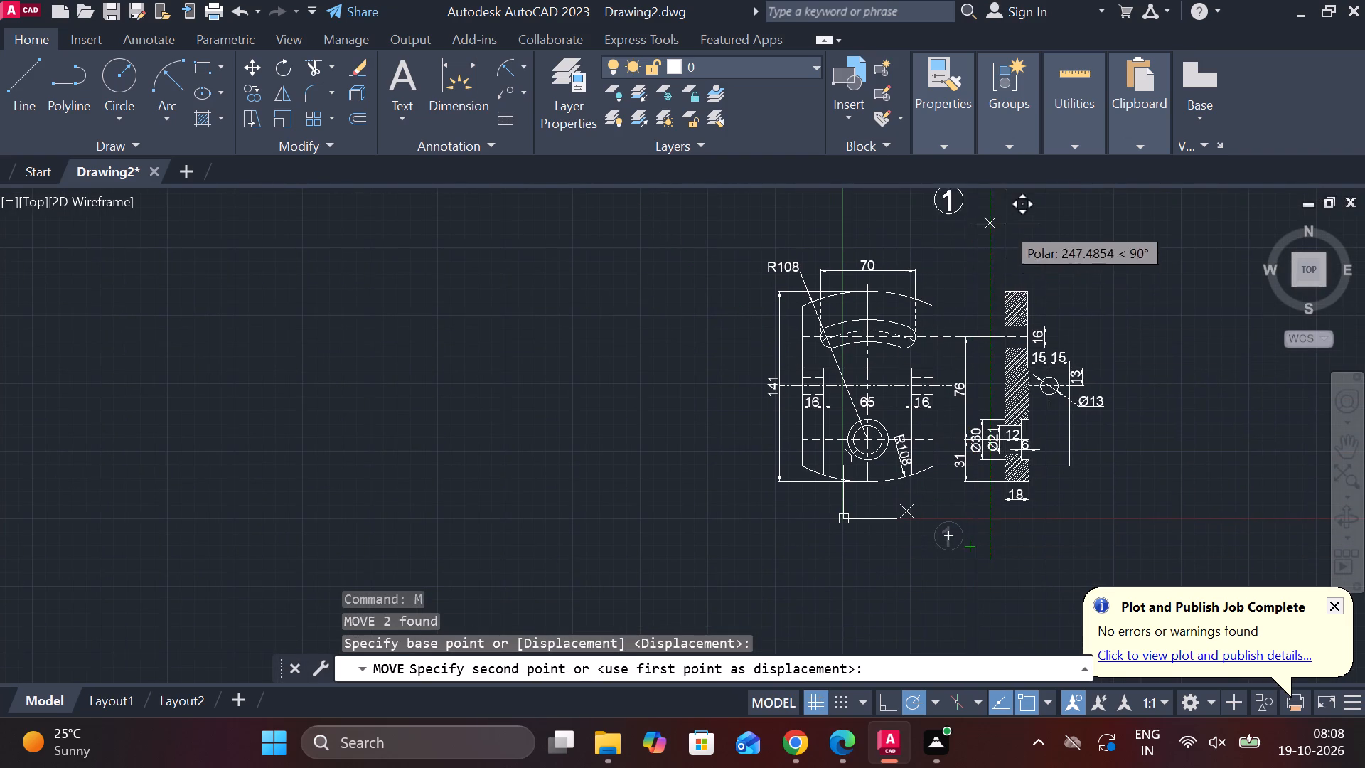
left_click(980, 264)
Draw a closed rectangle 100 long and 13 high with lines, below the front view.
middle_click_drag(1118, 338, 1106, 338)
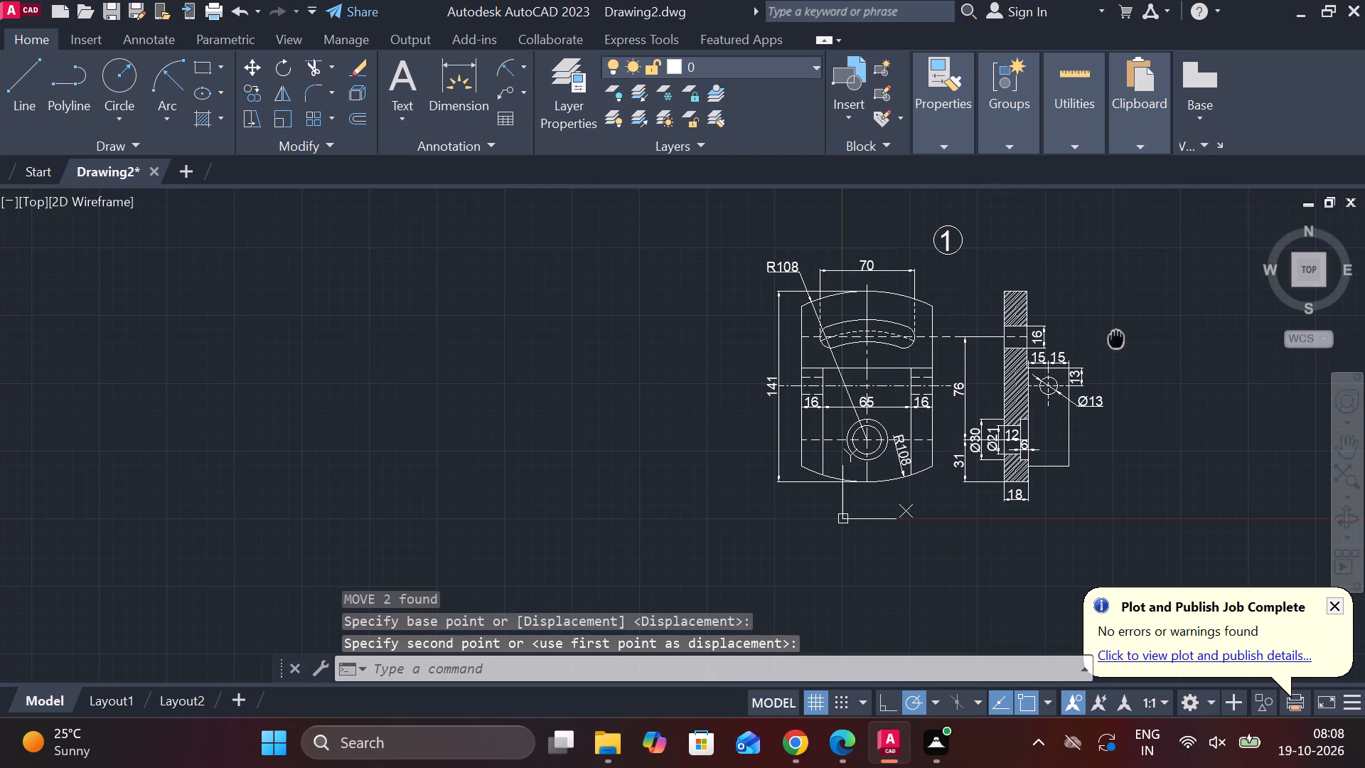
middle_click_drag(1106, 338, 900, 313)
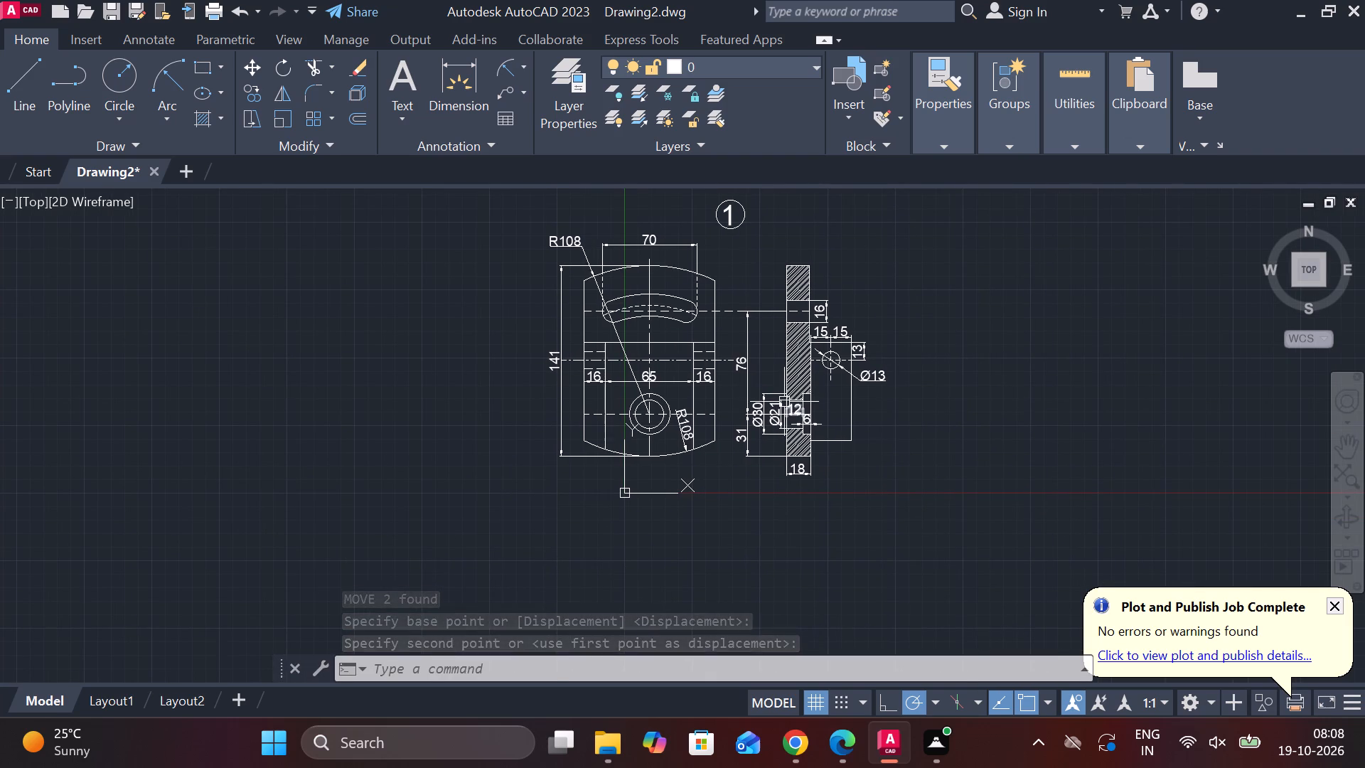
middle_click_drag(762, 405, 769, 294)
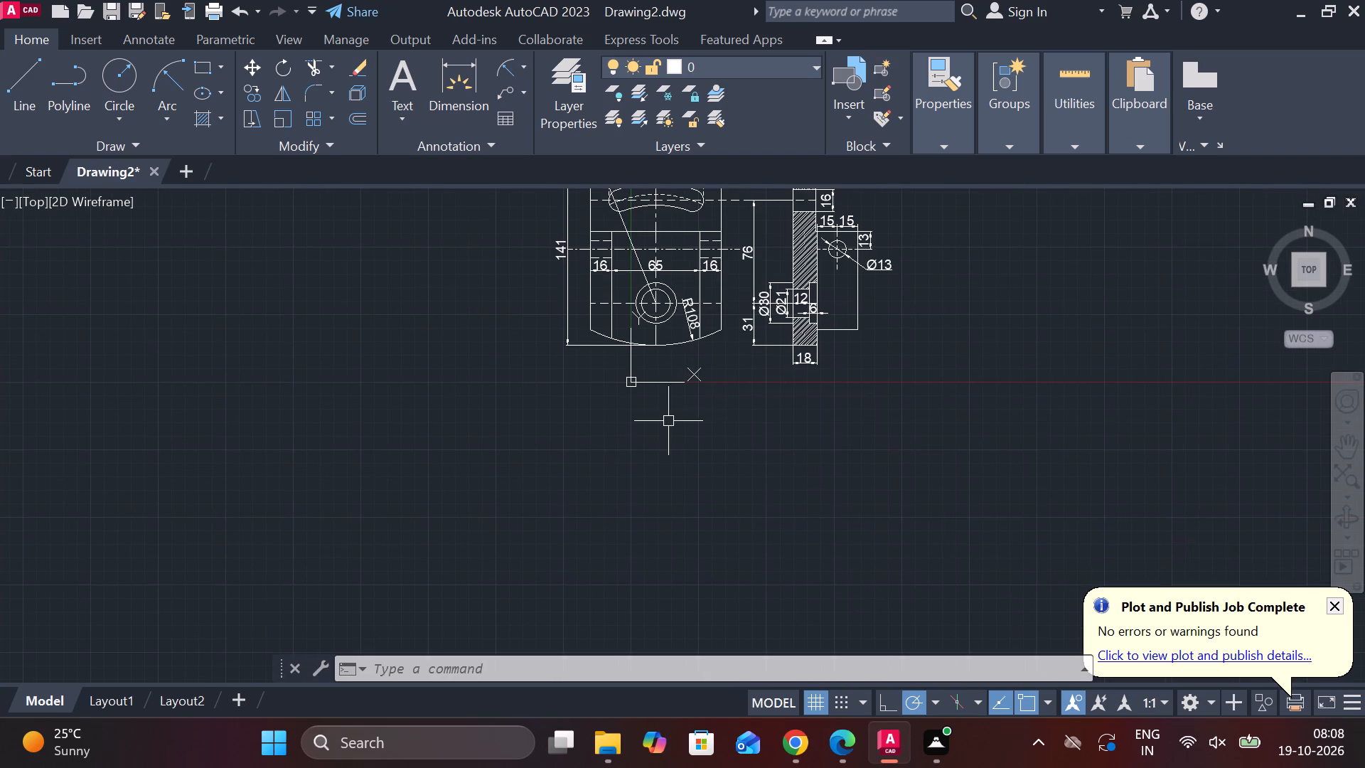
key("l")
key("Return")
left_click(579, 420)
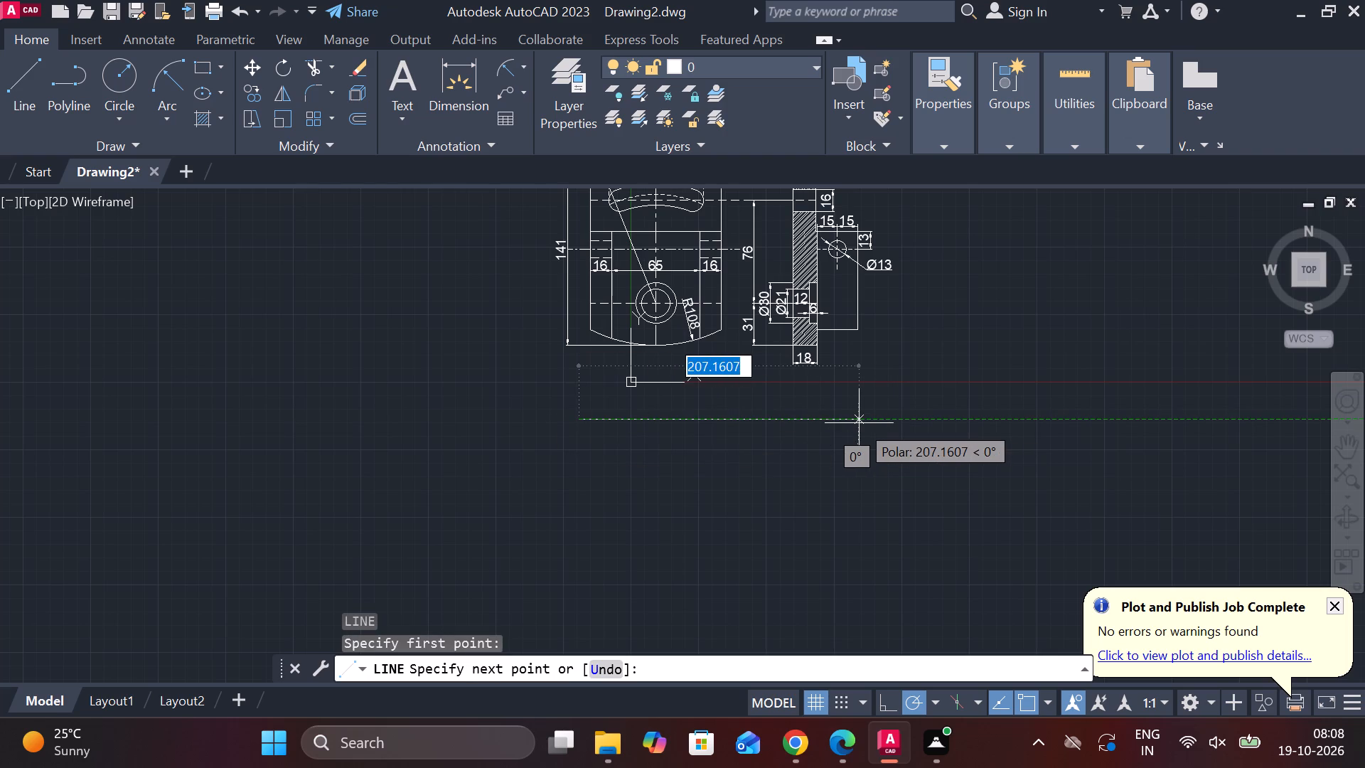
key("1")
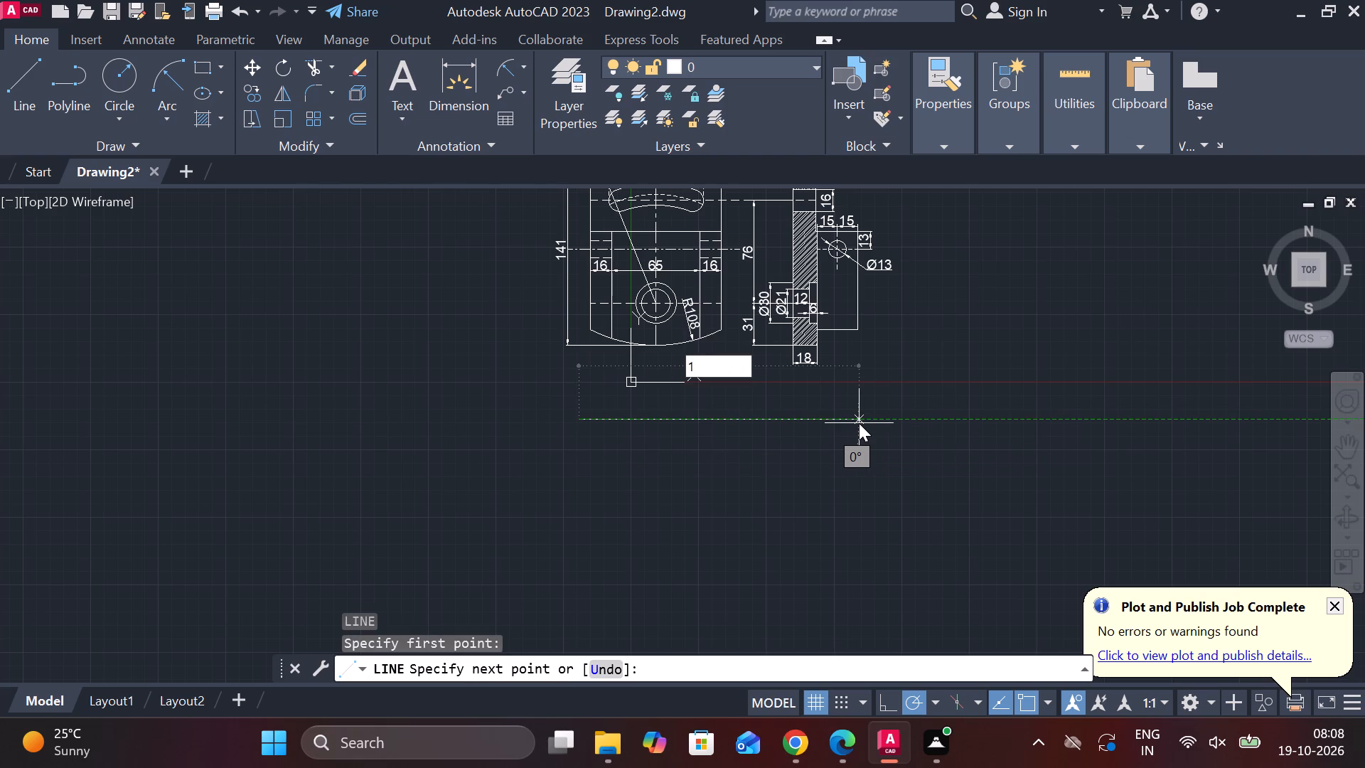
type("OO")
key("BackSpace")
key("BackSpace")
type("00")
key("Return")
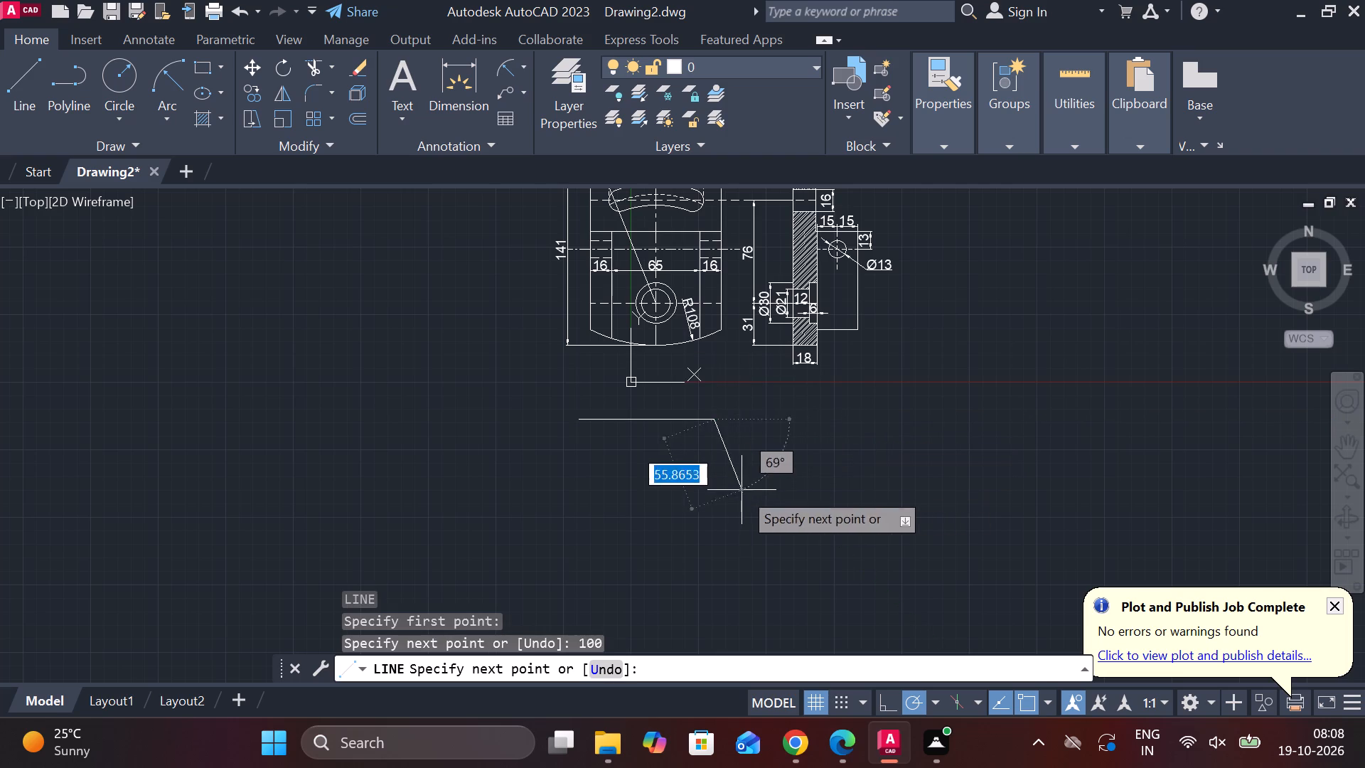
type("13")
key("space")
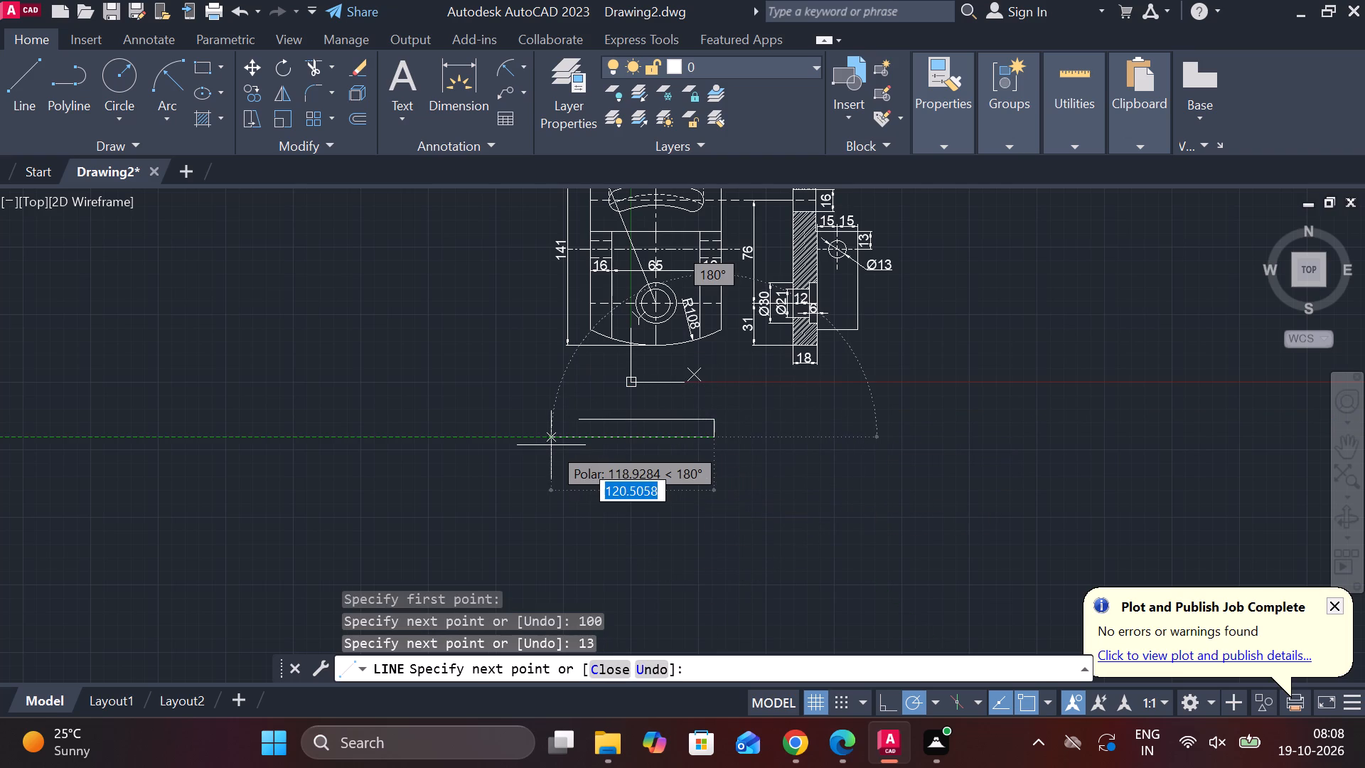
type("100")
key("Return")
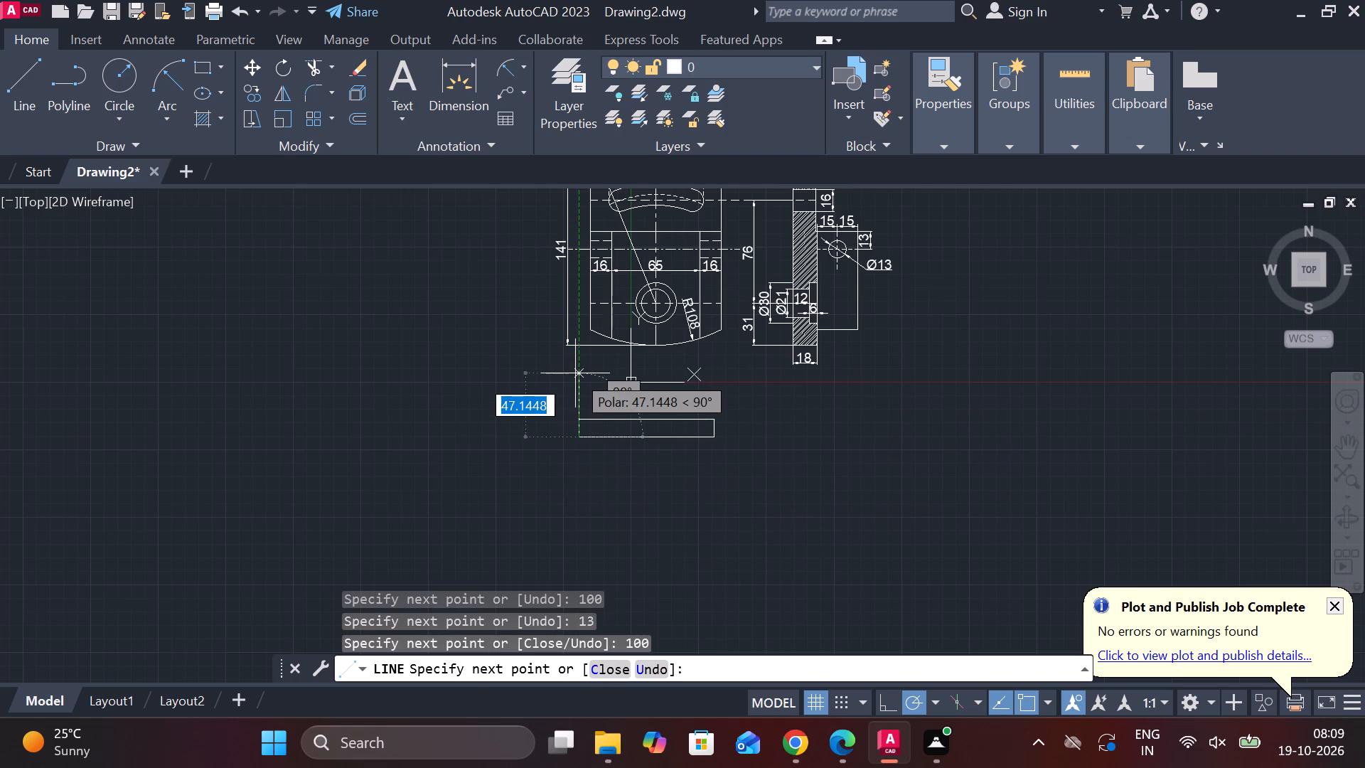
type("C")
key("space")
Draw a horizontal centre line through the rectangle's mid-height, extending past both ends, and give it the CENTER linetype.
scroll(597, 419, "up", 2)
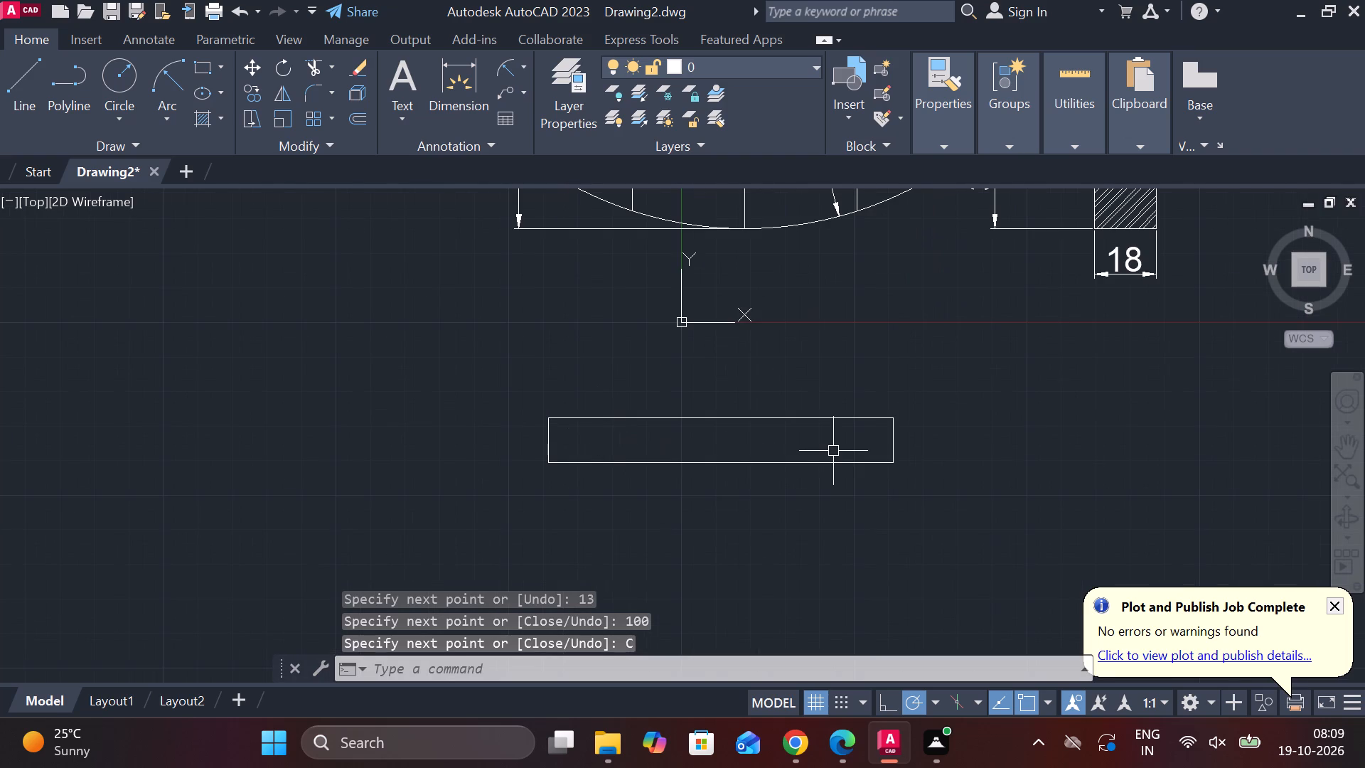
key("l")
key("Return")
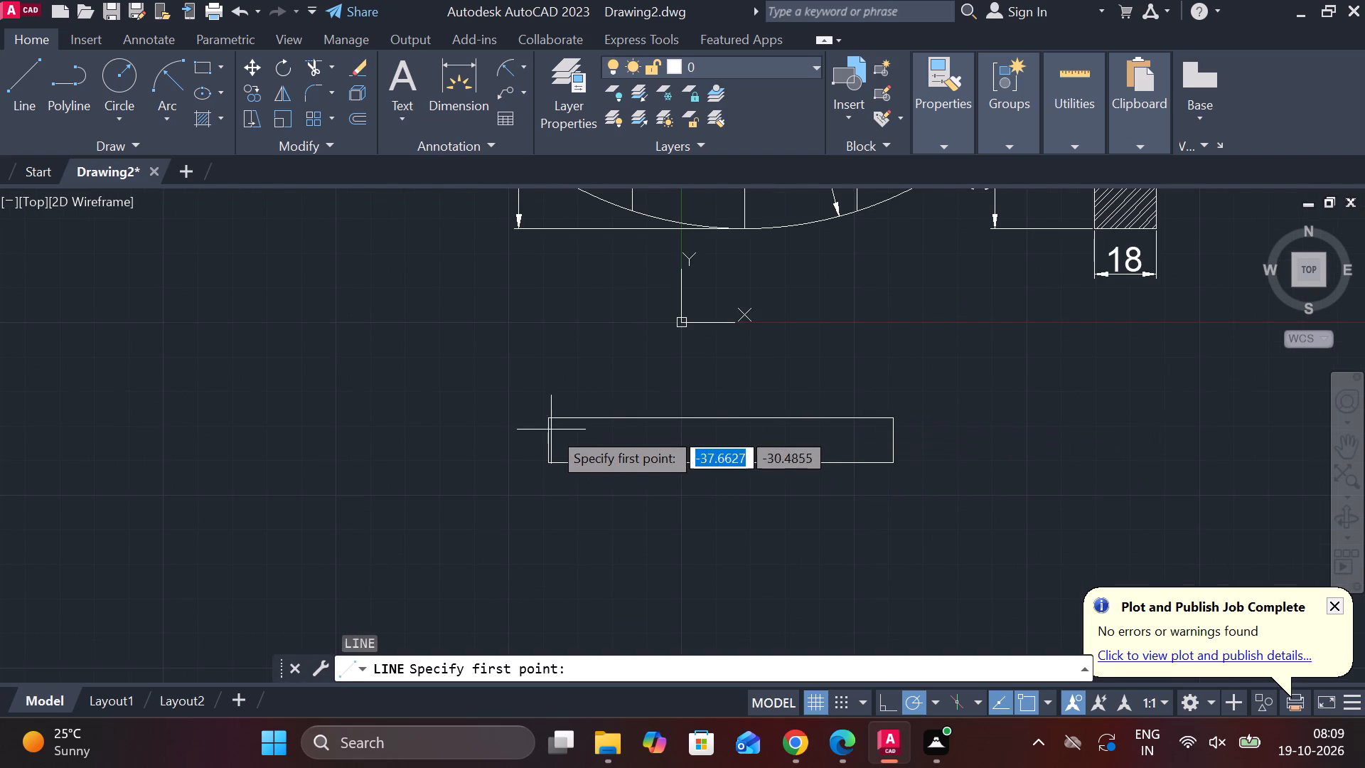
left_click(518, 444)
left_click(928, 447)
key("Escape")
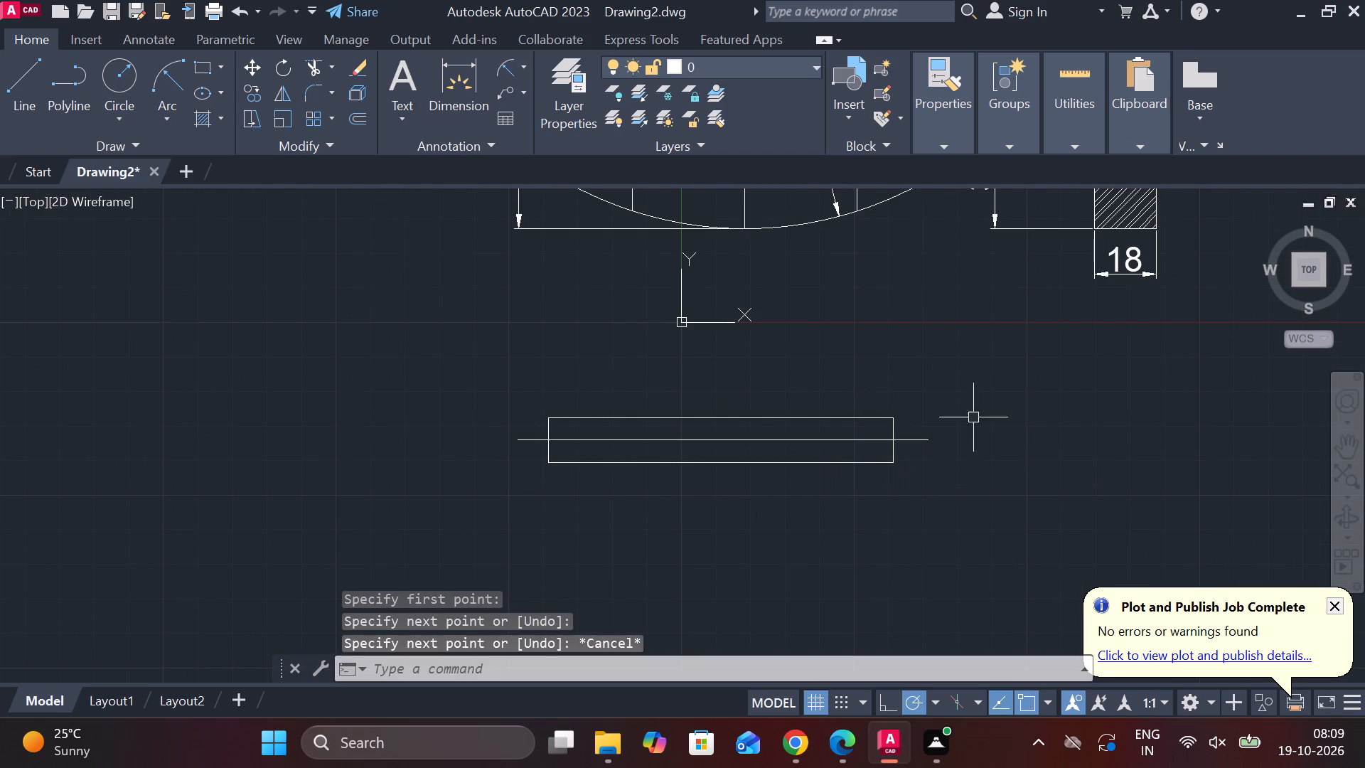
left_click(846, 440)
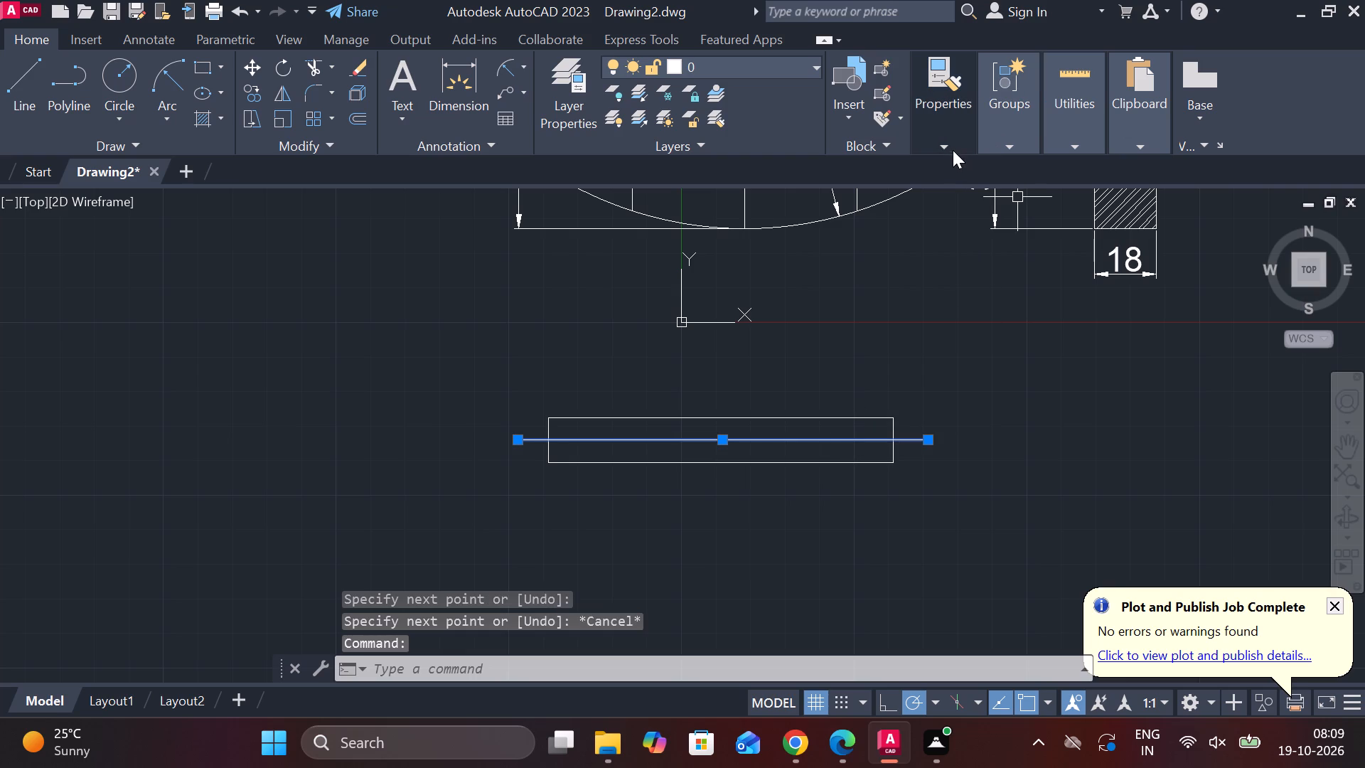
left_click(953, 150)
left_click(1081, 222)
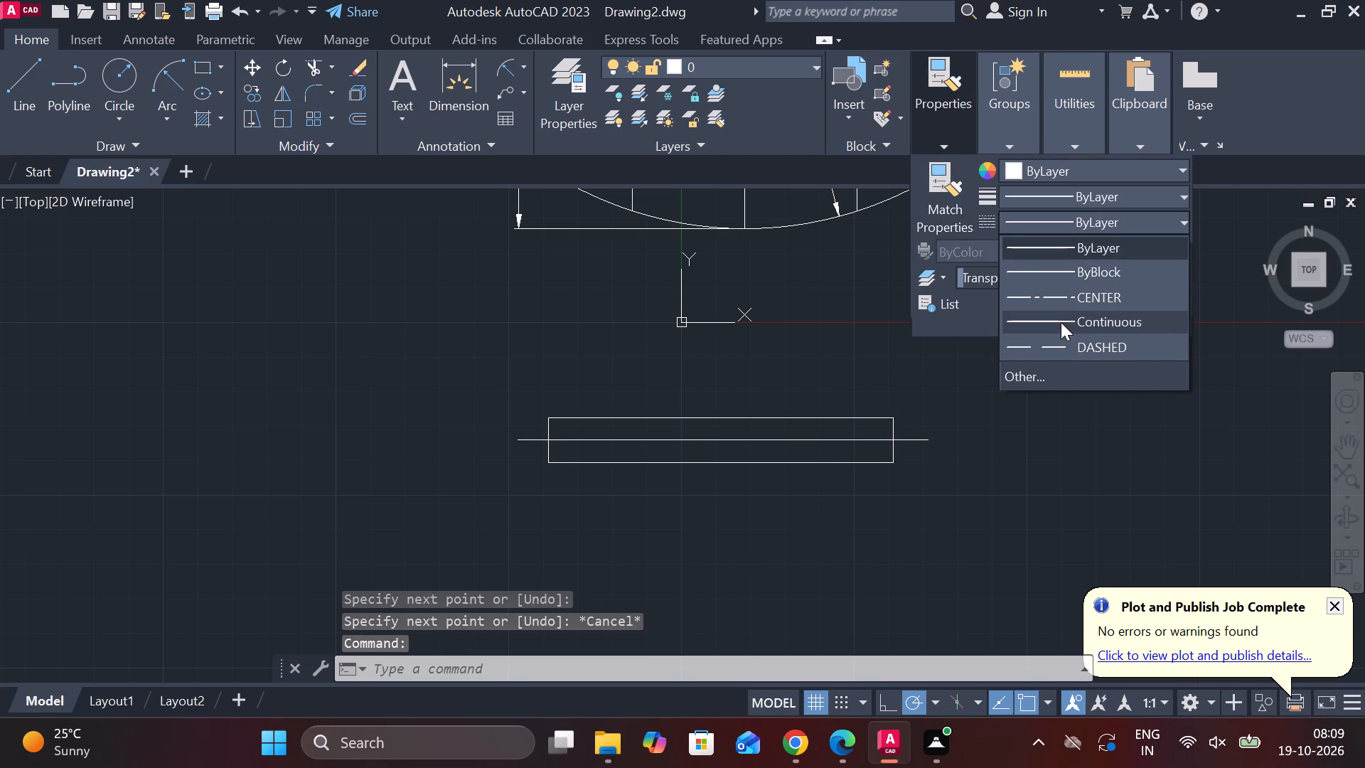
left_click(1045, 299)
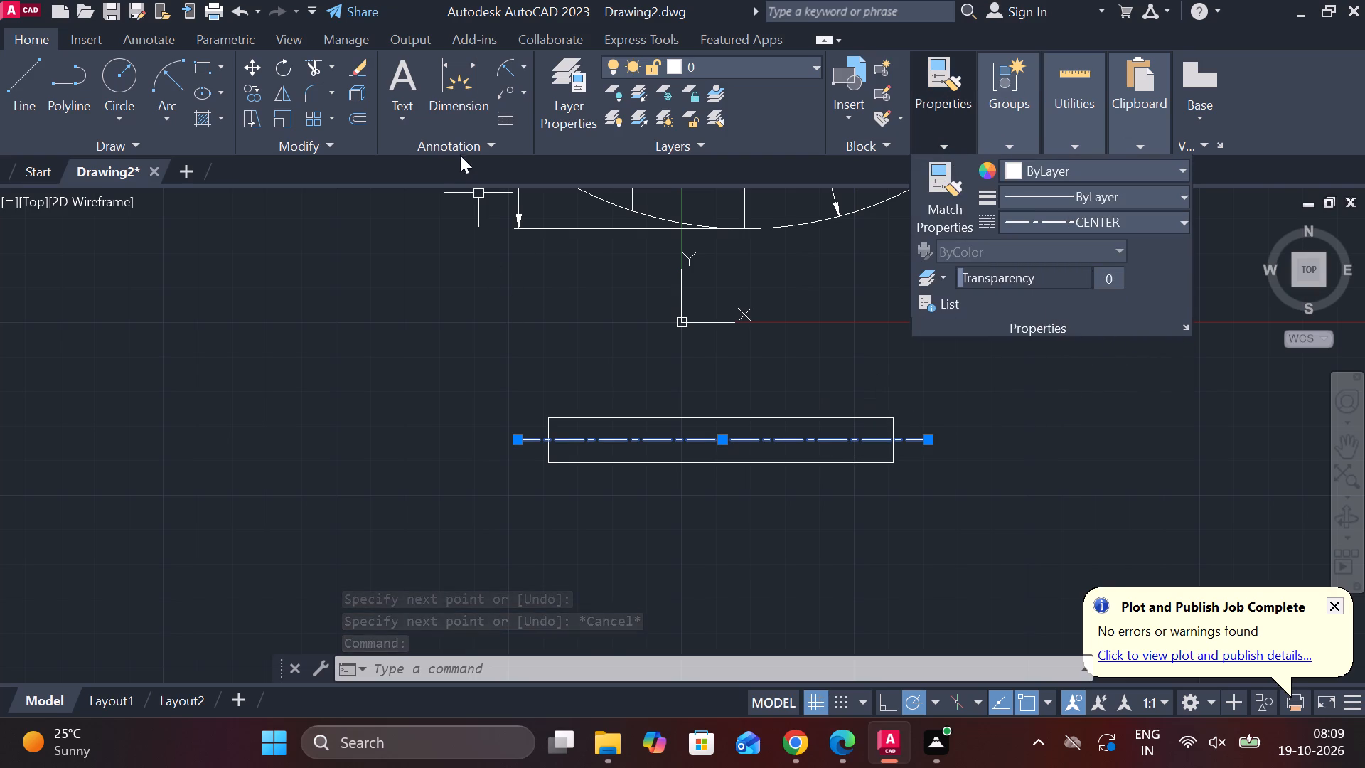
Add linear dimensions for the rectangle's height beside its end and its length above it.
left_click(523, 71)
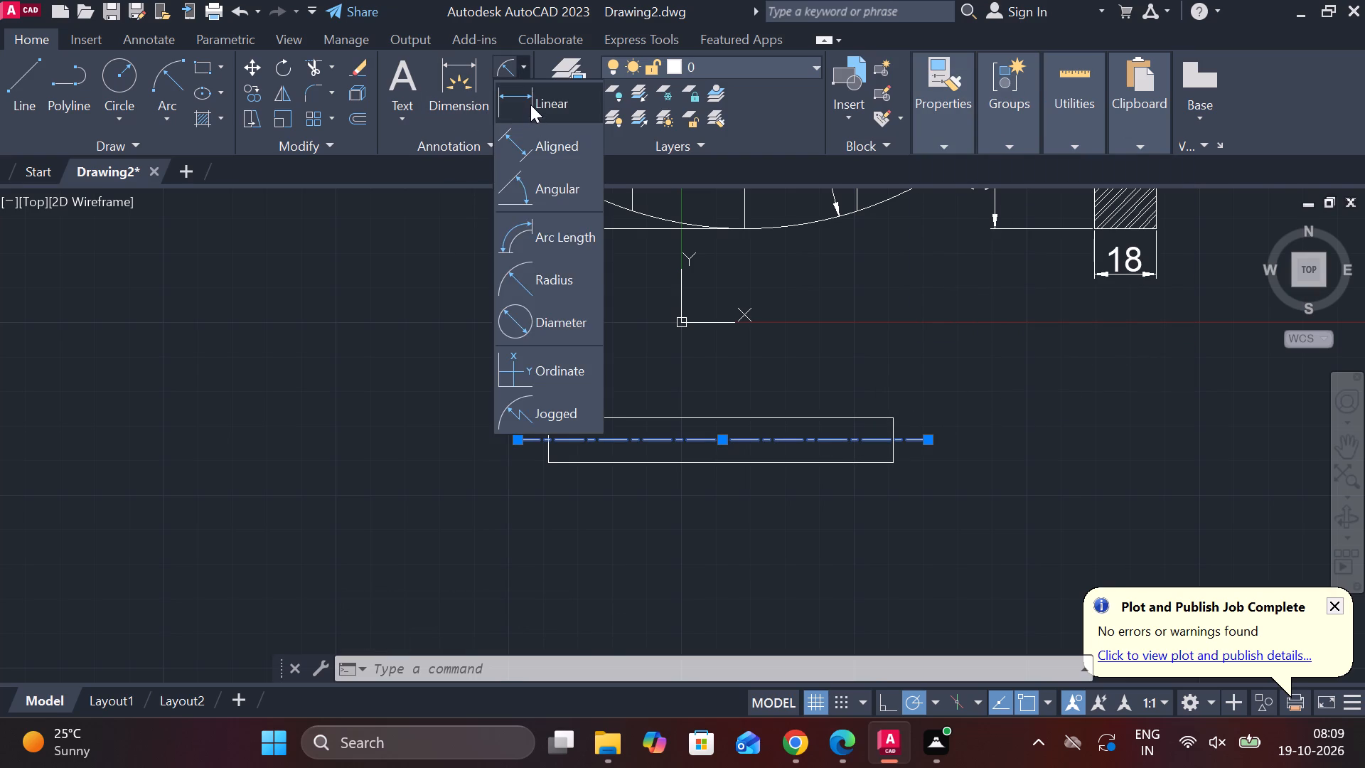
left_click(530, 105)
left_click(555, 405)
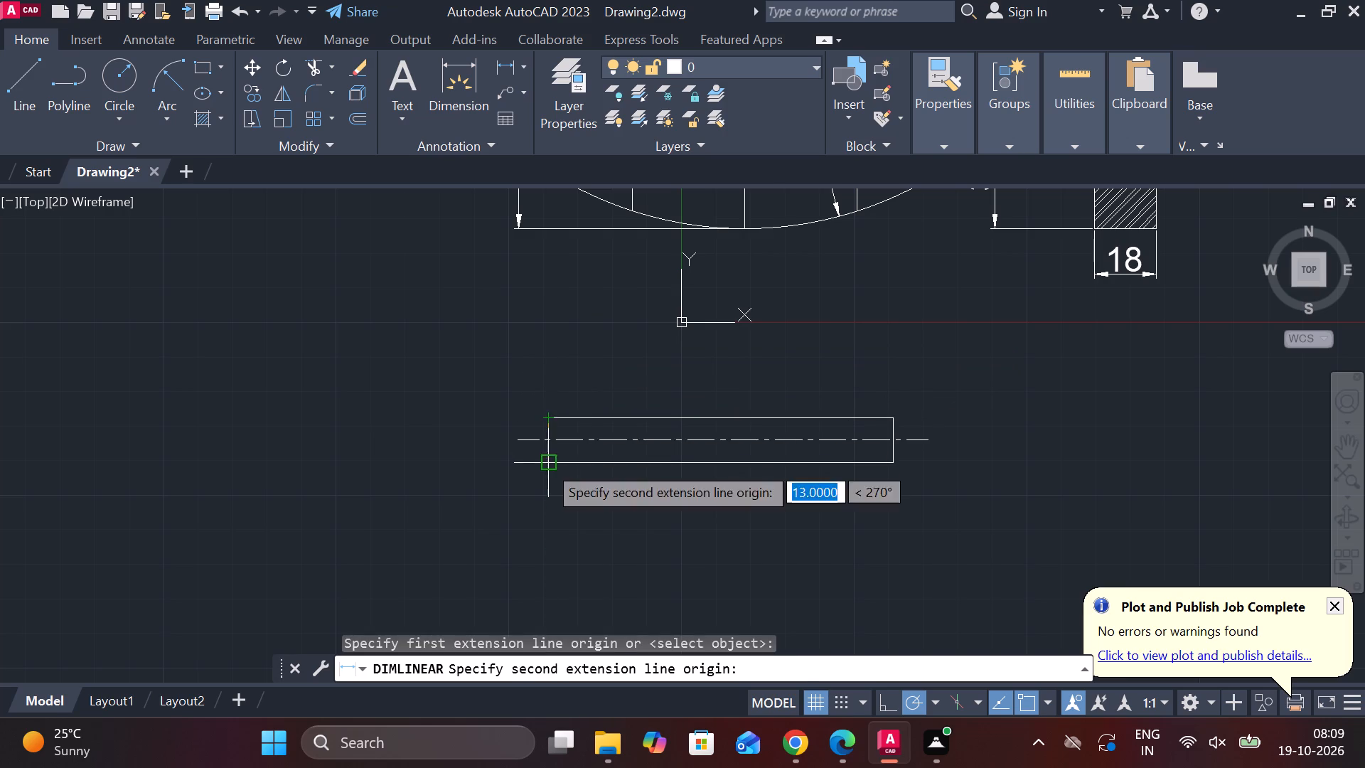
left_click(546, 465)
left_click(505, 453)
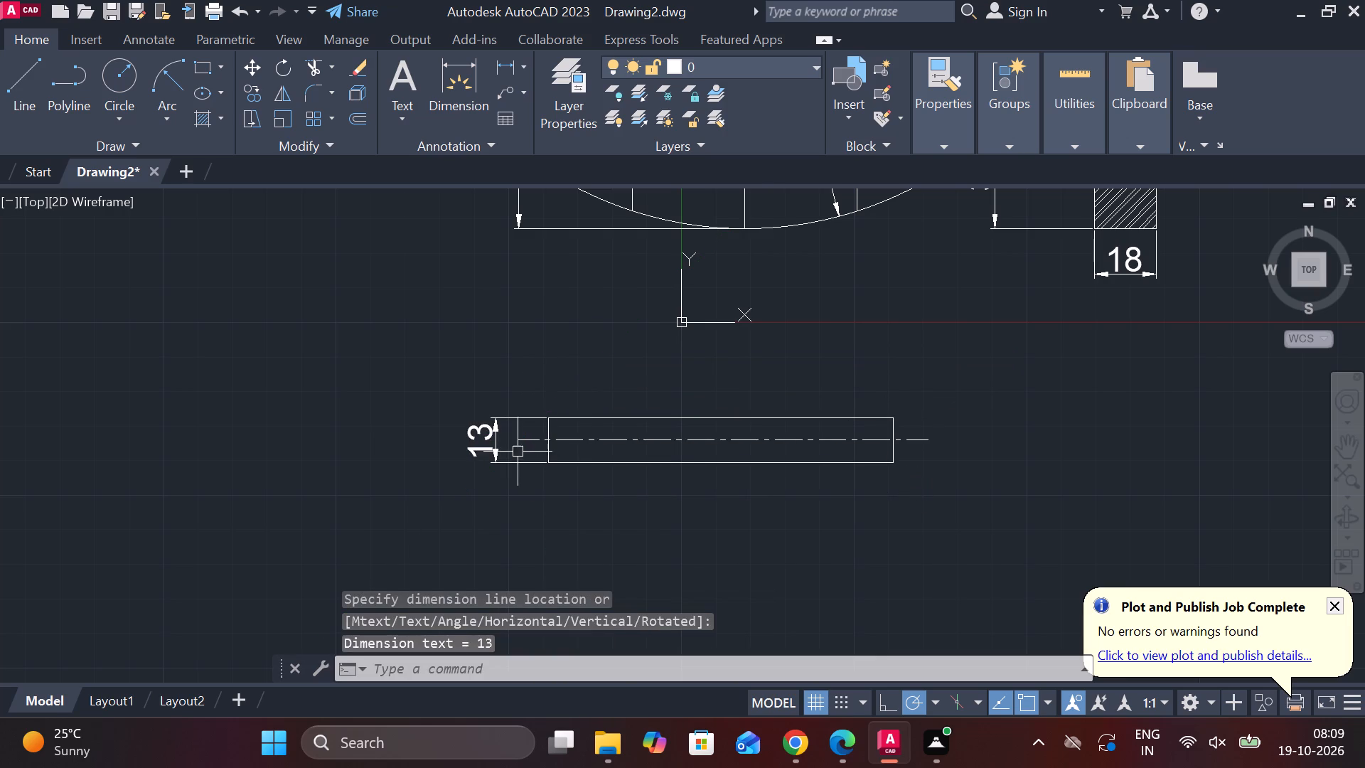
key("space")
left_click(555, 417)
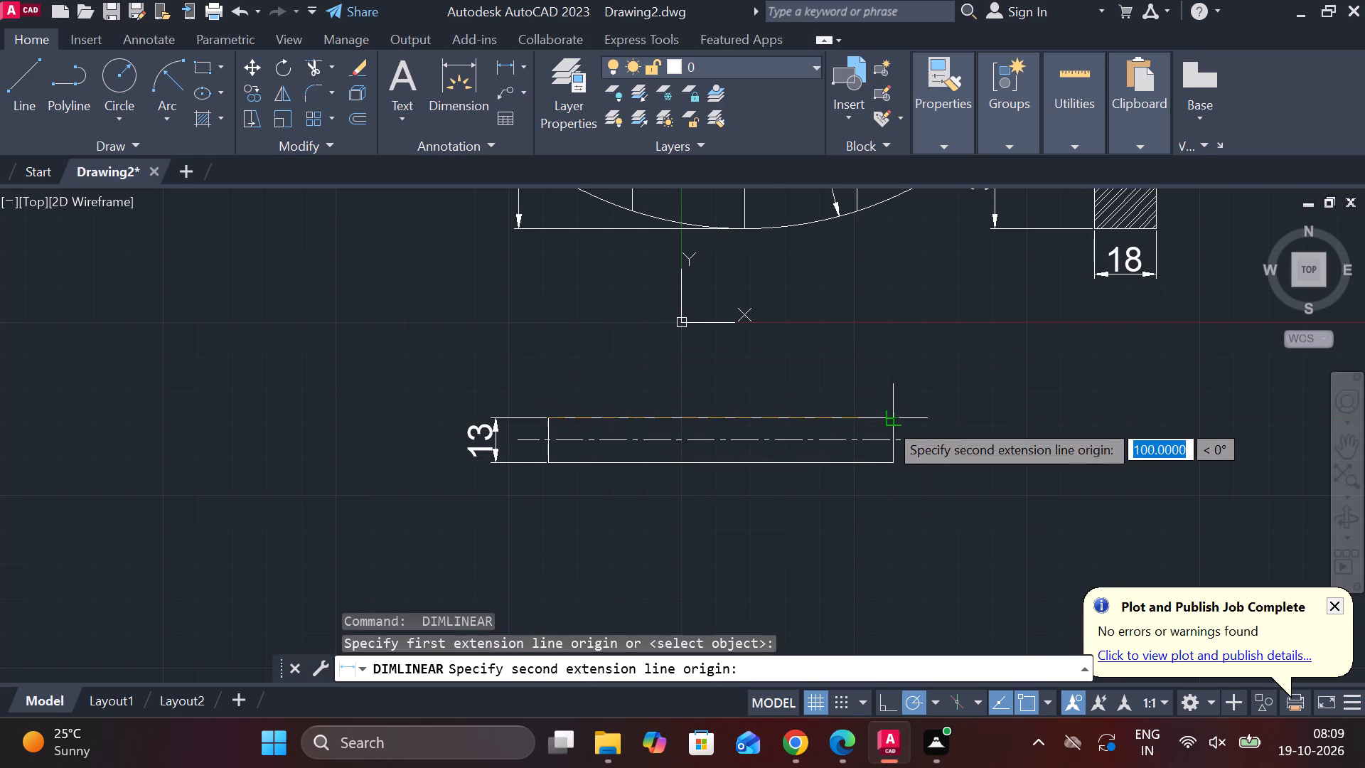
left_click(887, 421)
double_click(841, 390)
Insert a diameter symbol in front of the 13 height dimension's text on the rectangle.
scroll(480, 415, "up", 1)
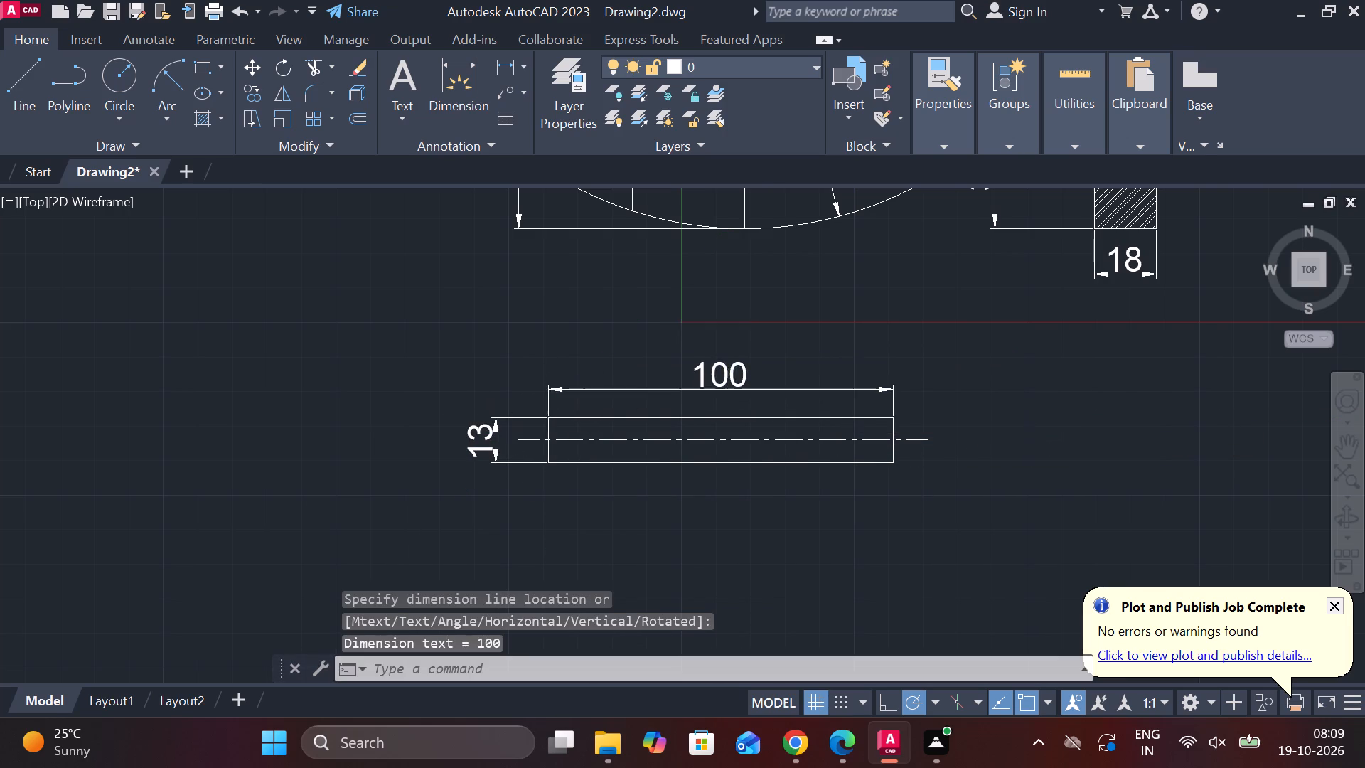
double_click(491, 437)
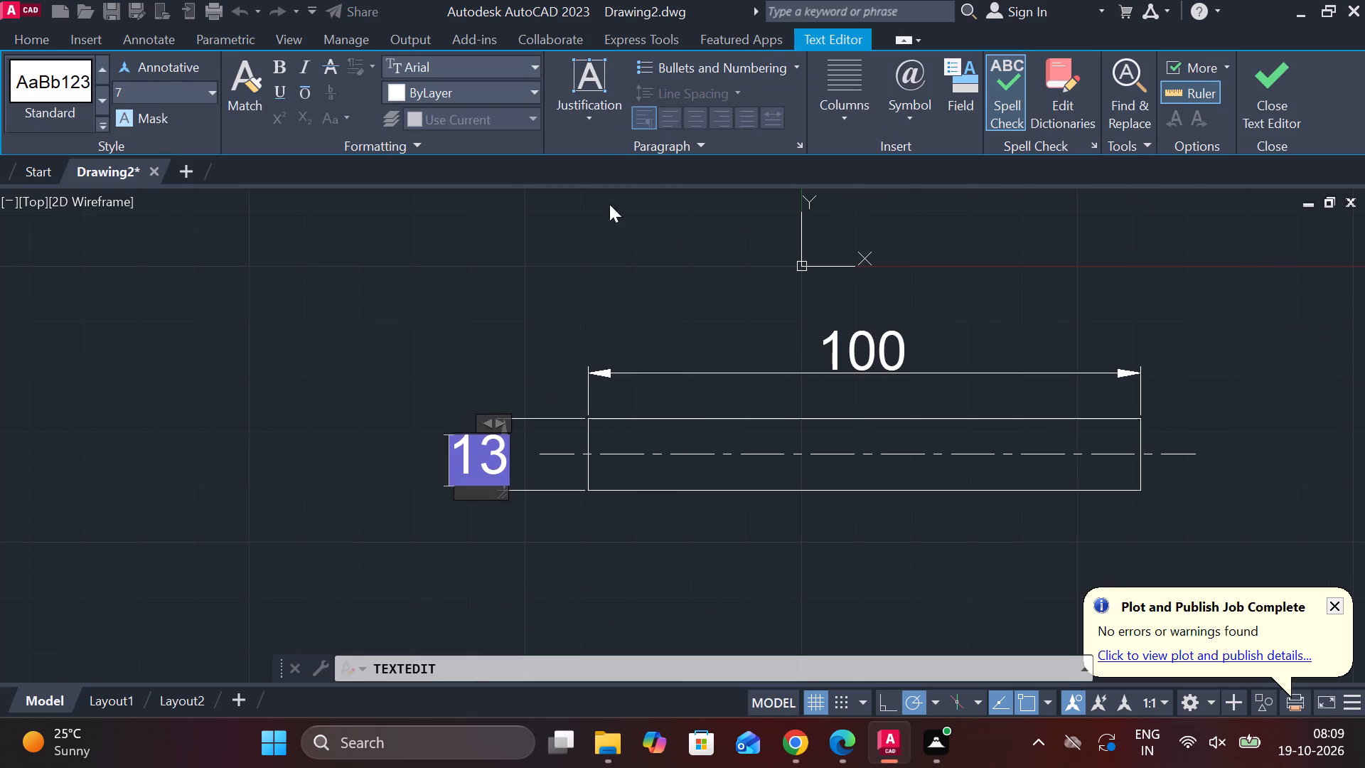
left_click(915, 124)
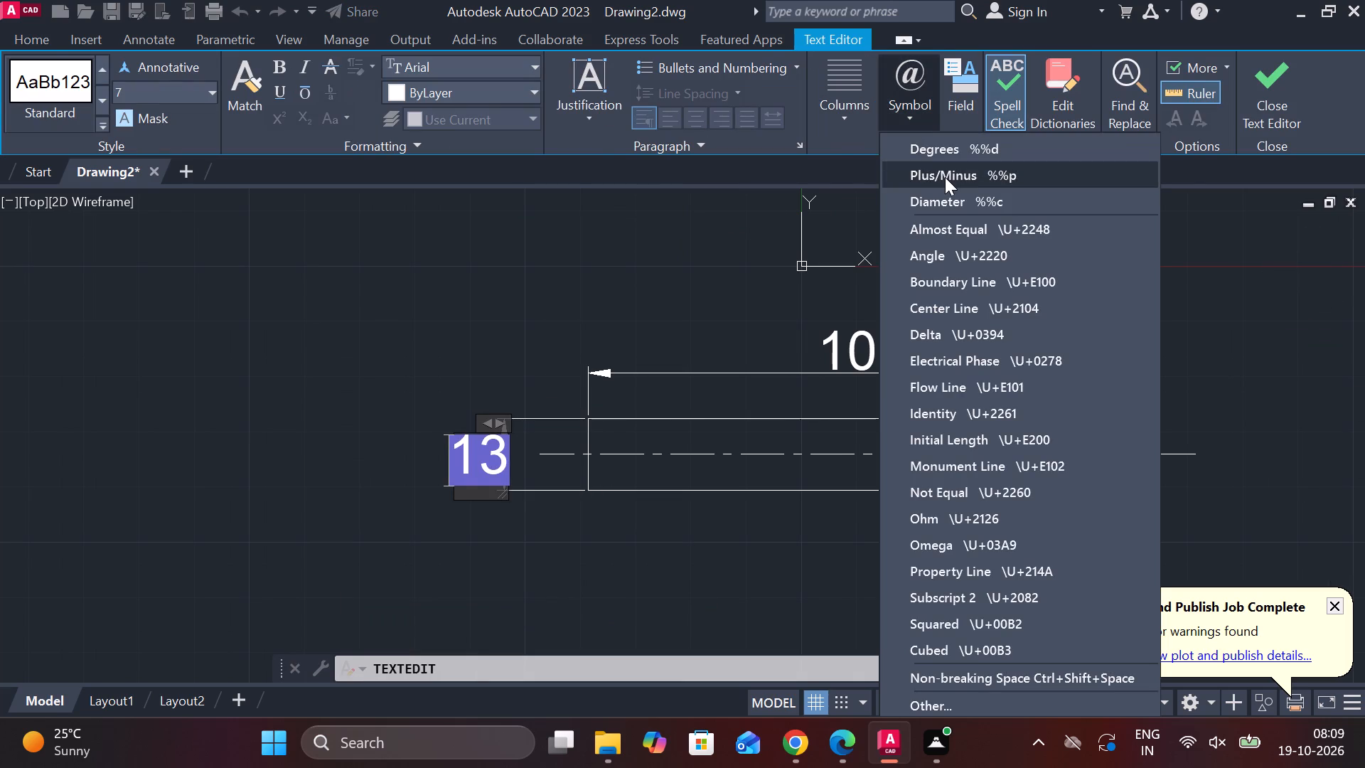
left_click(953, 209)
left_click(1270, 100)
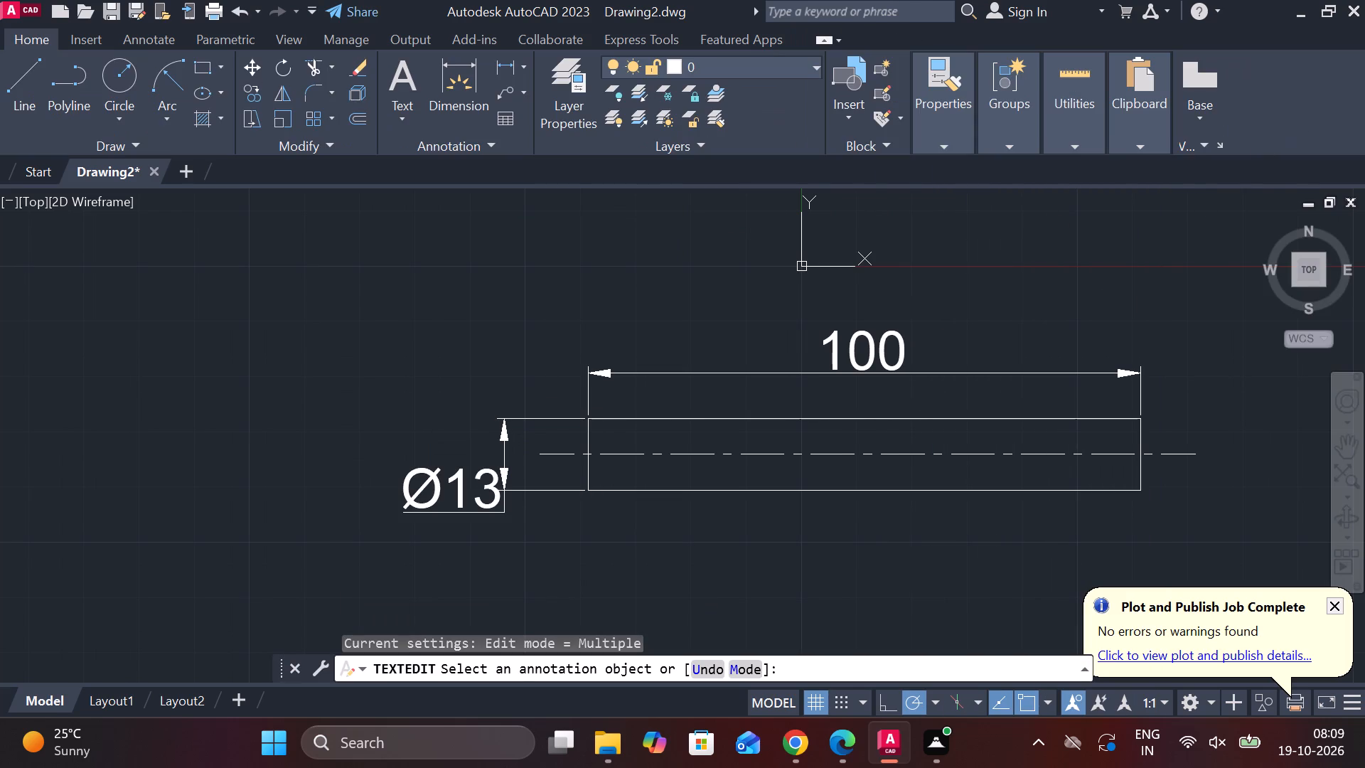
key("Escape")
Copy the circled number 1 from above the views to just below the new rectangle.
scroll(803, 281, "down", 2)
middle_click_drag(813, 280, 636, 524)
middle_click_drag(703, 300, 671, 484)
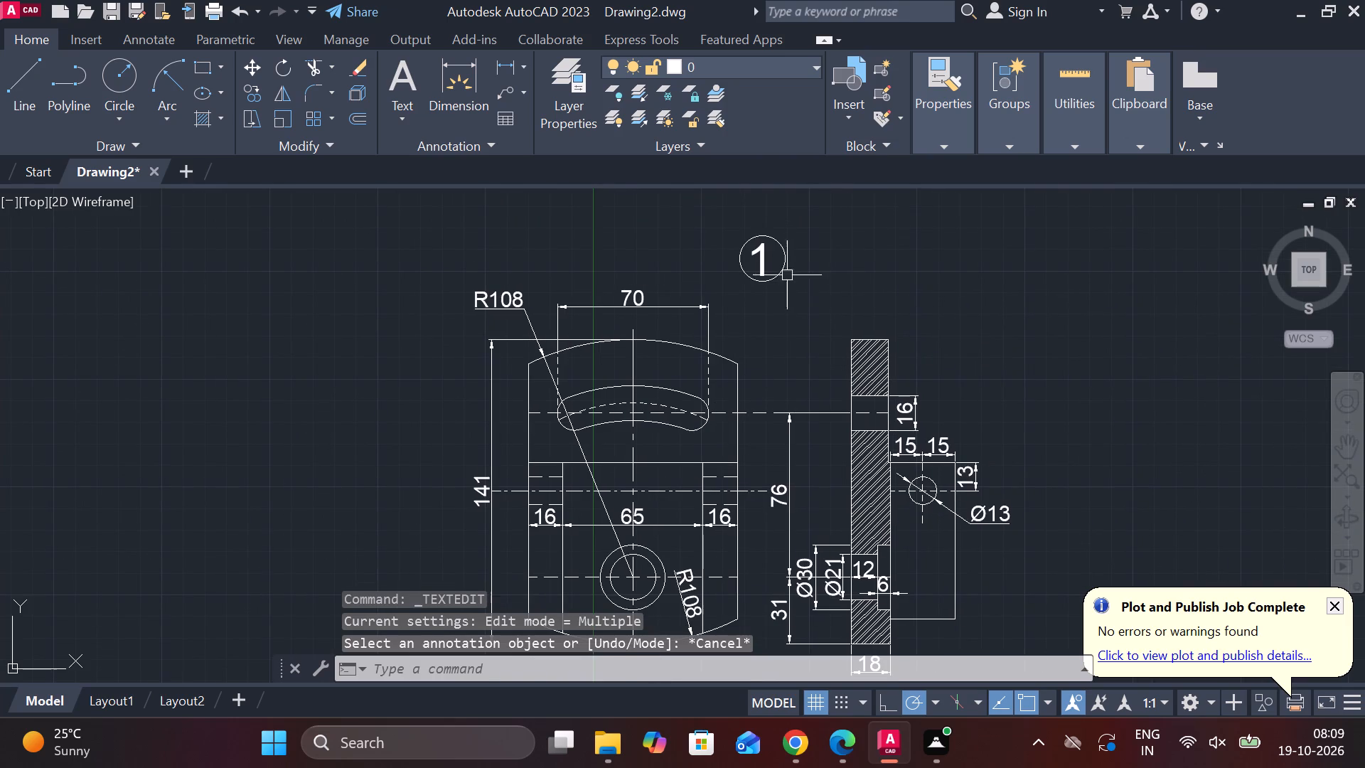
left_click_drag(810, 305, 798, 297)
left_click(714, 228)
type("CO")
key("Return")
left_click(824, 239)
scroll(828, 255, "down", 2)
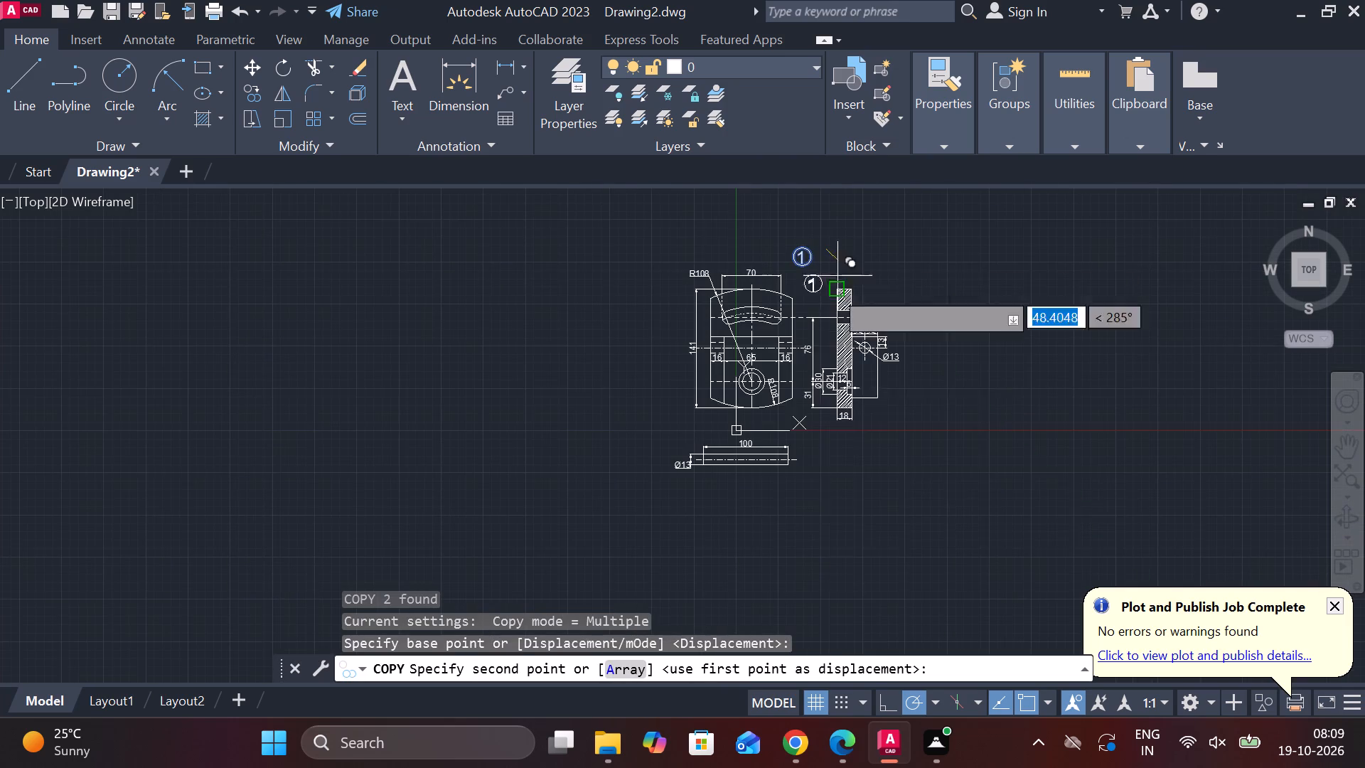
scroll(771, 487, "up", 3)
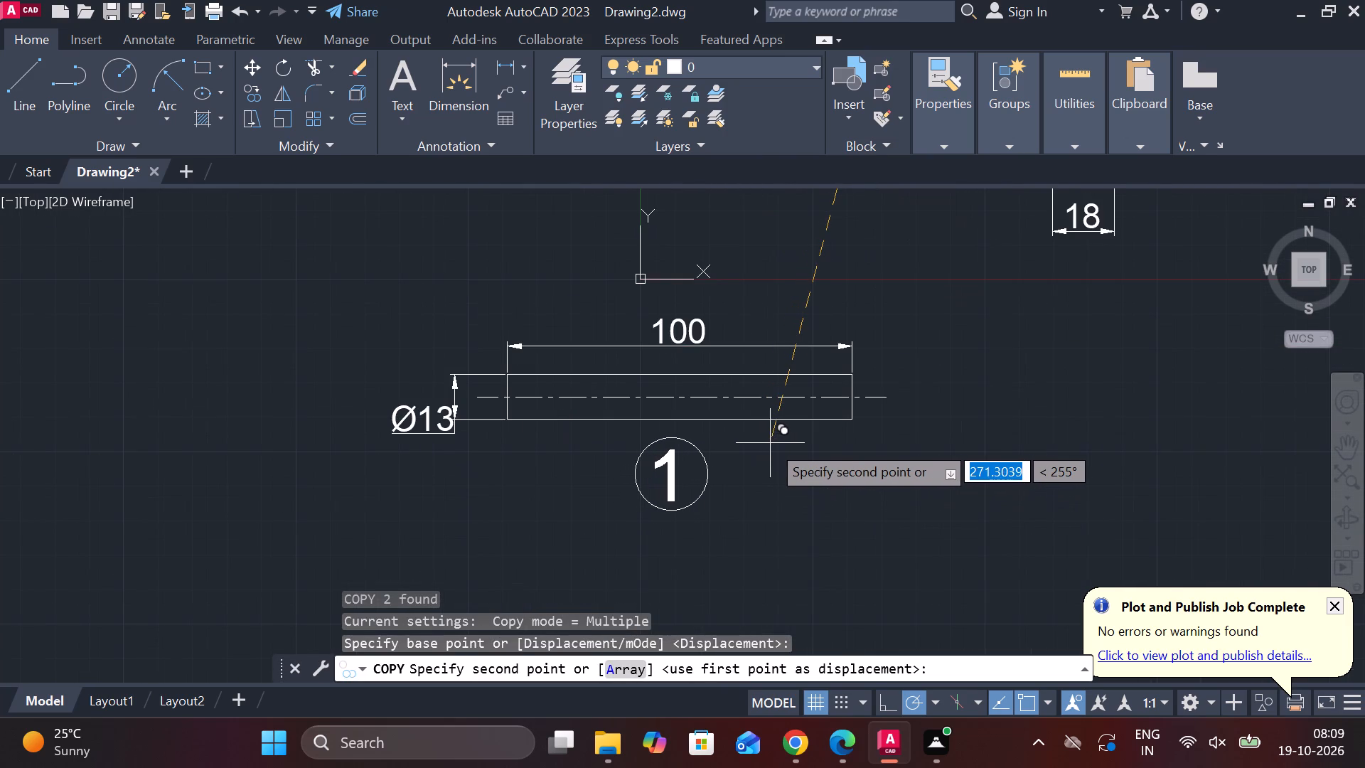
left_click(770, 443)
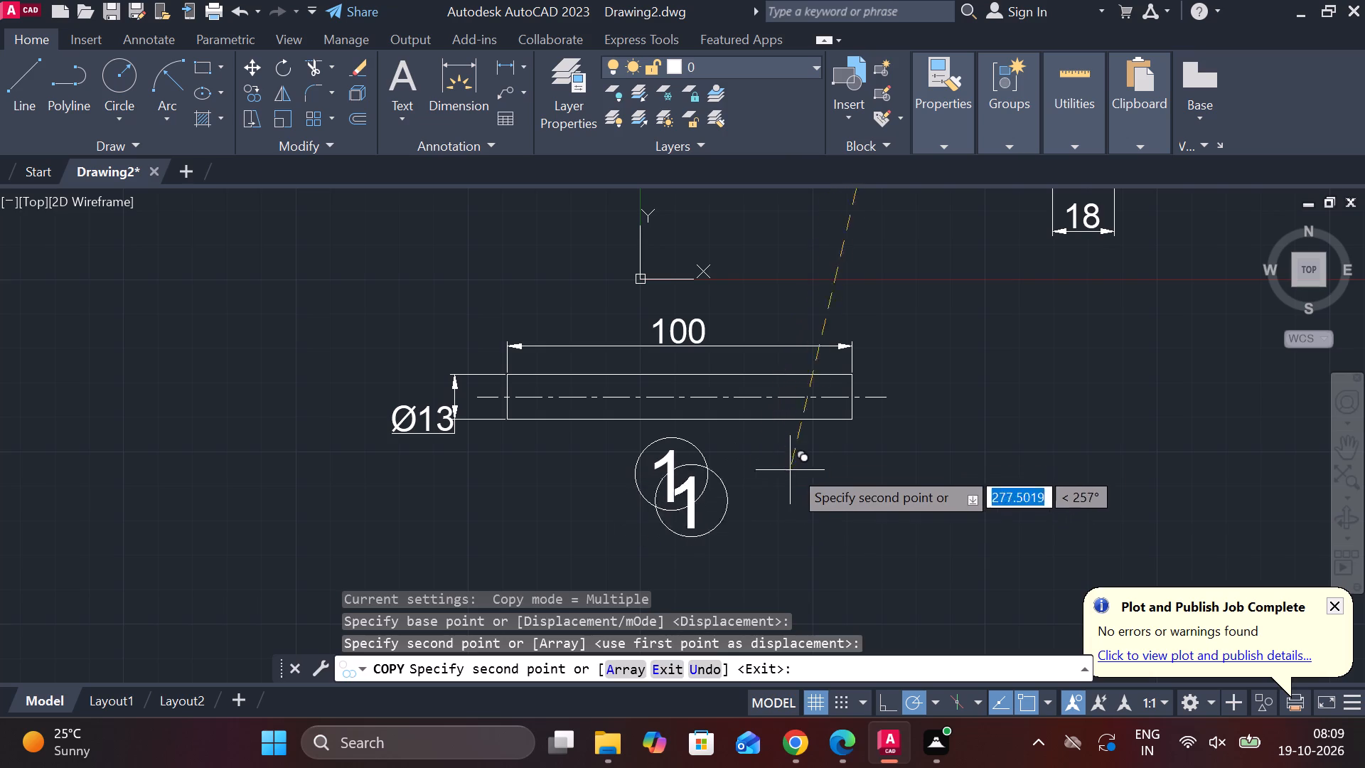
key("Escape")
Change the number in the copied circle below the rectangle to 3.
double_click(670, 460)
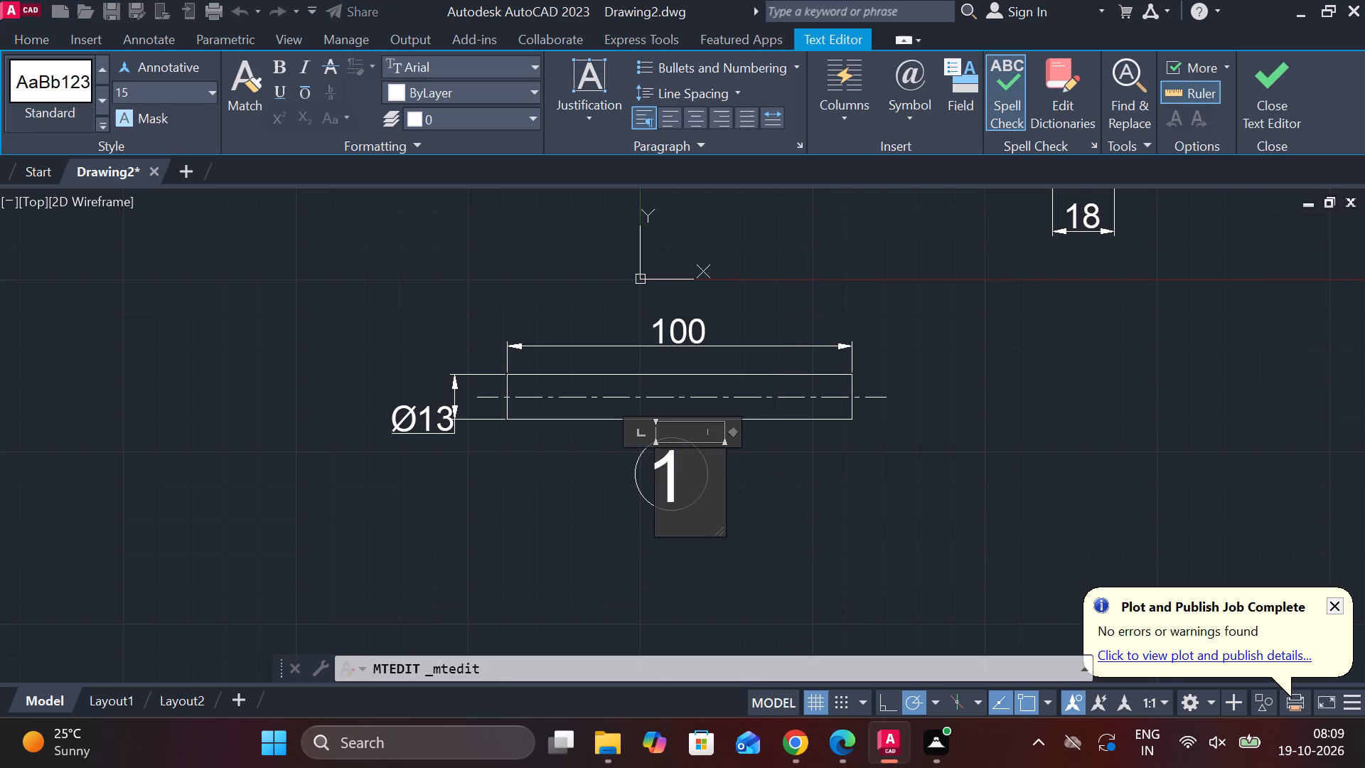
key("BackSpace")
key("3")
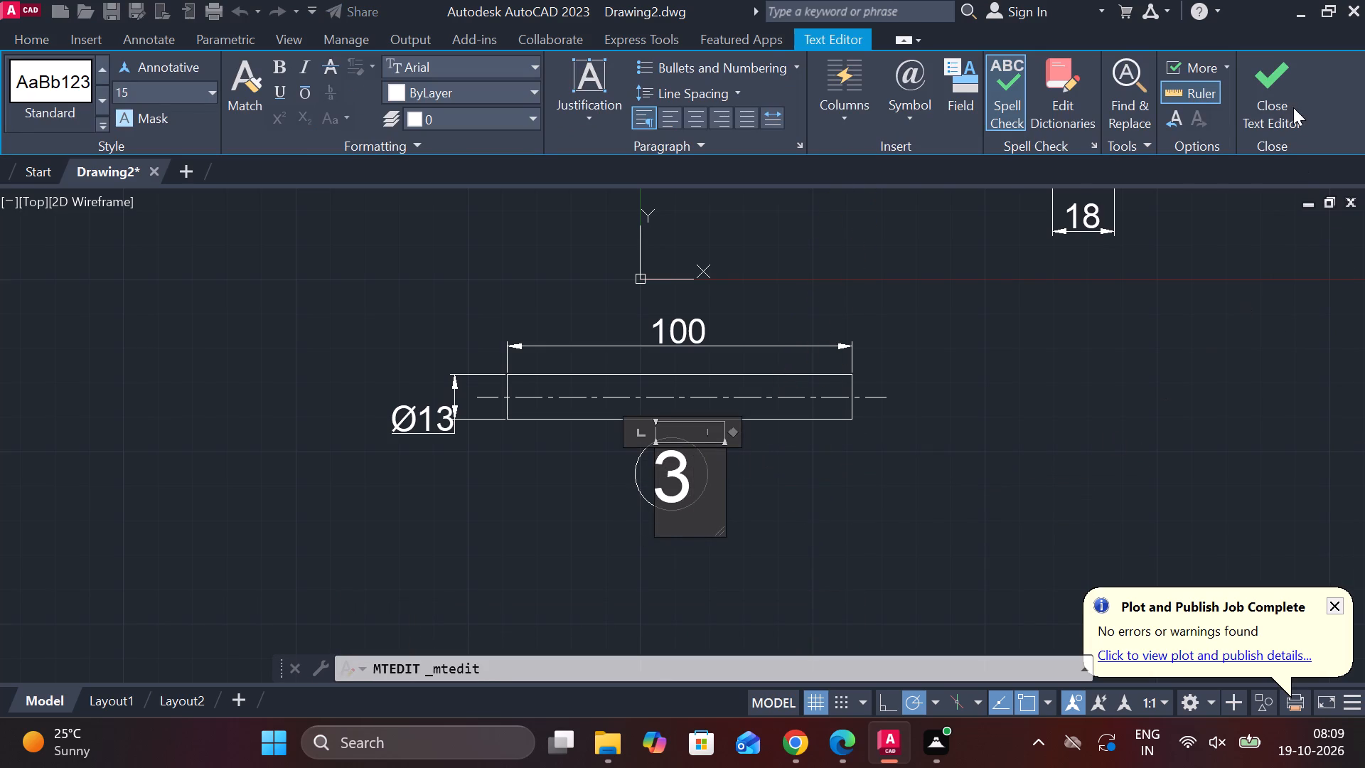
left_click(1288, 87)
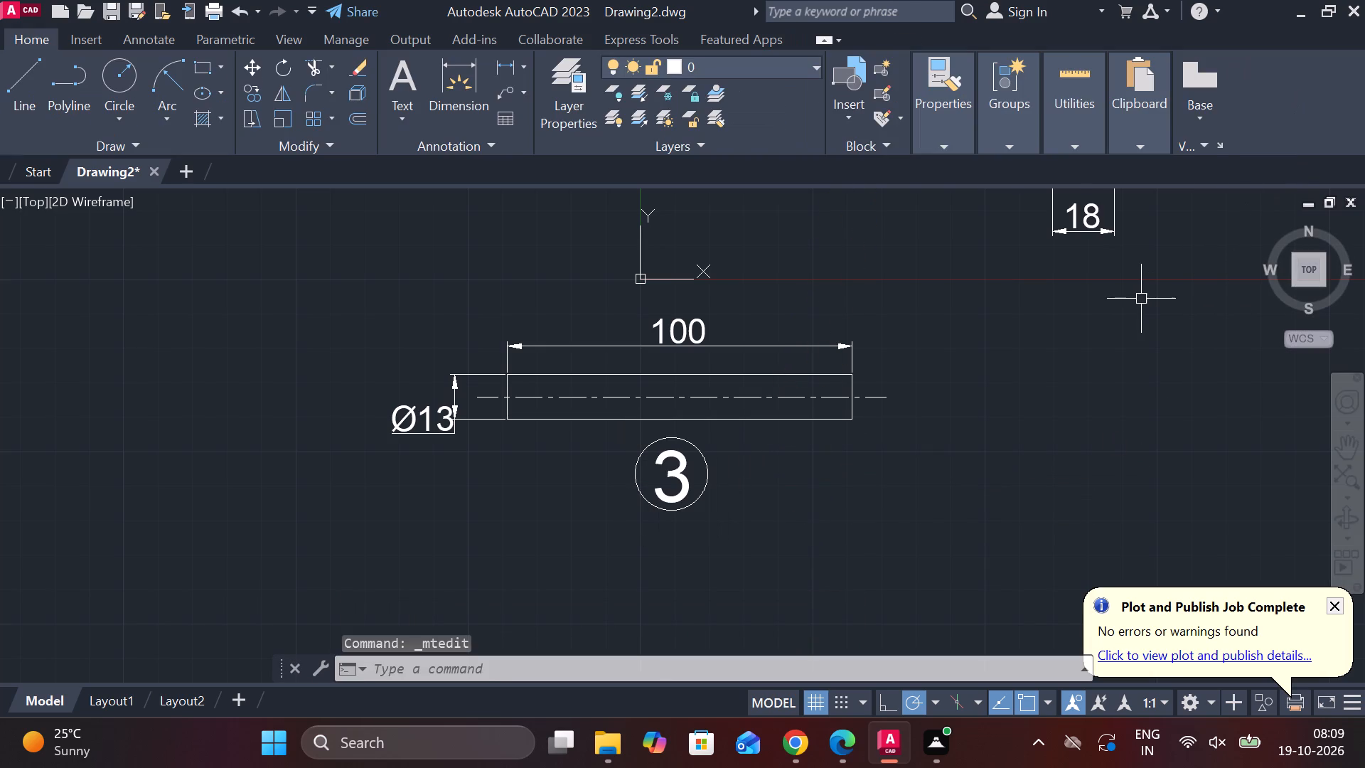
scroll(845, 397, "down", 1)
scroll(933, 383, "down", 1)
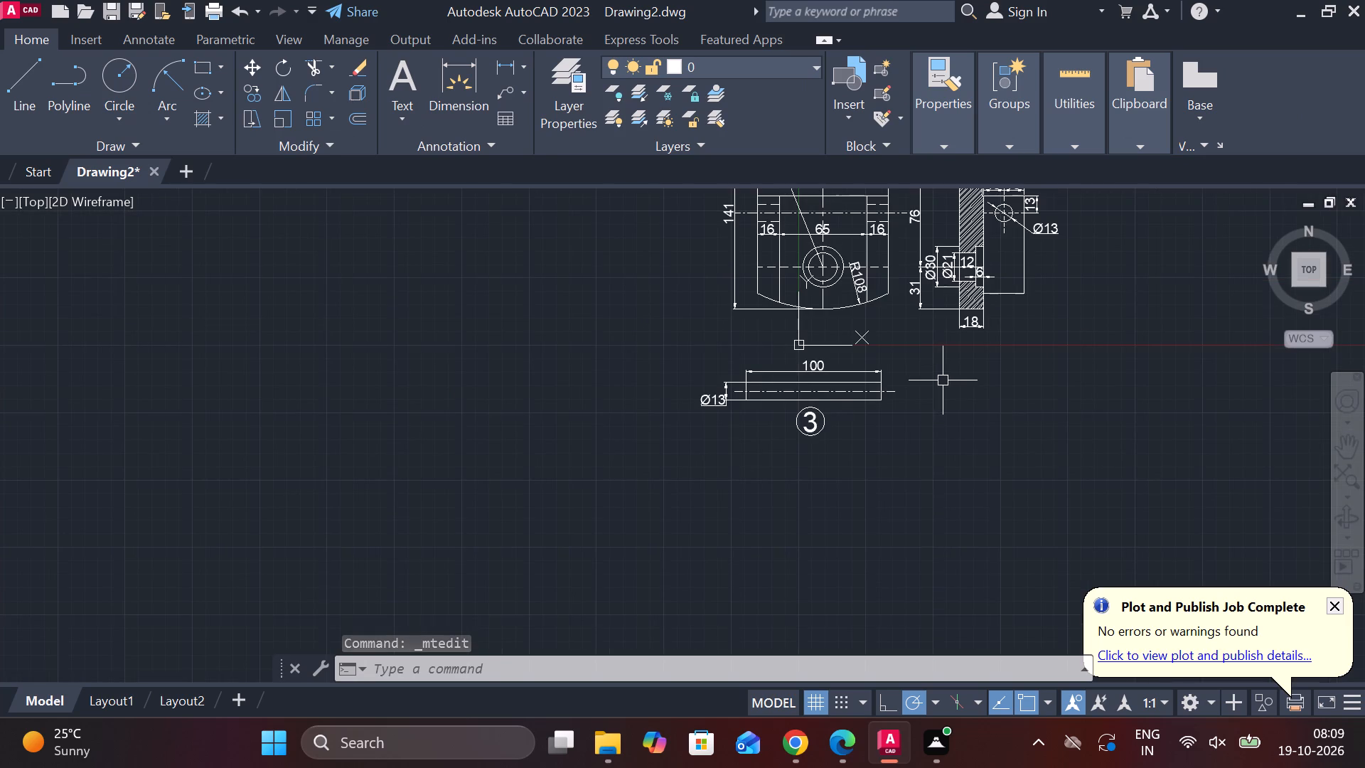
Draw a closed rectangle 30 wide by 84 high with lines, in the empty area beyond the pin and the stepped part.
middle_click_drag(943, 380, 887, 531)
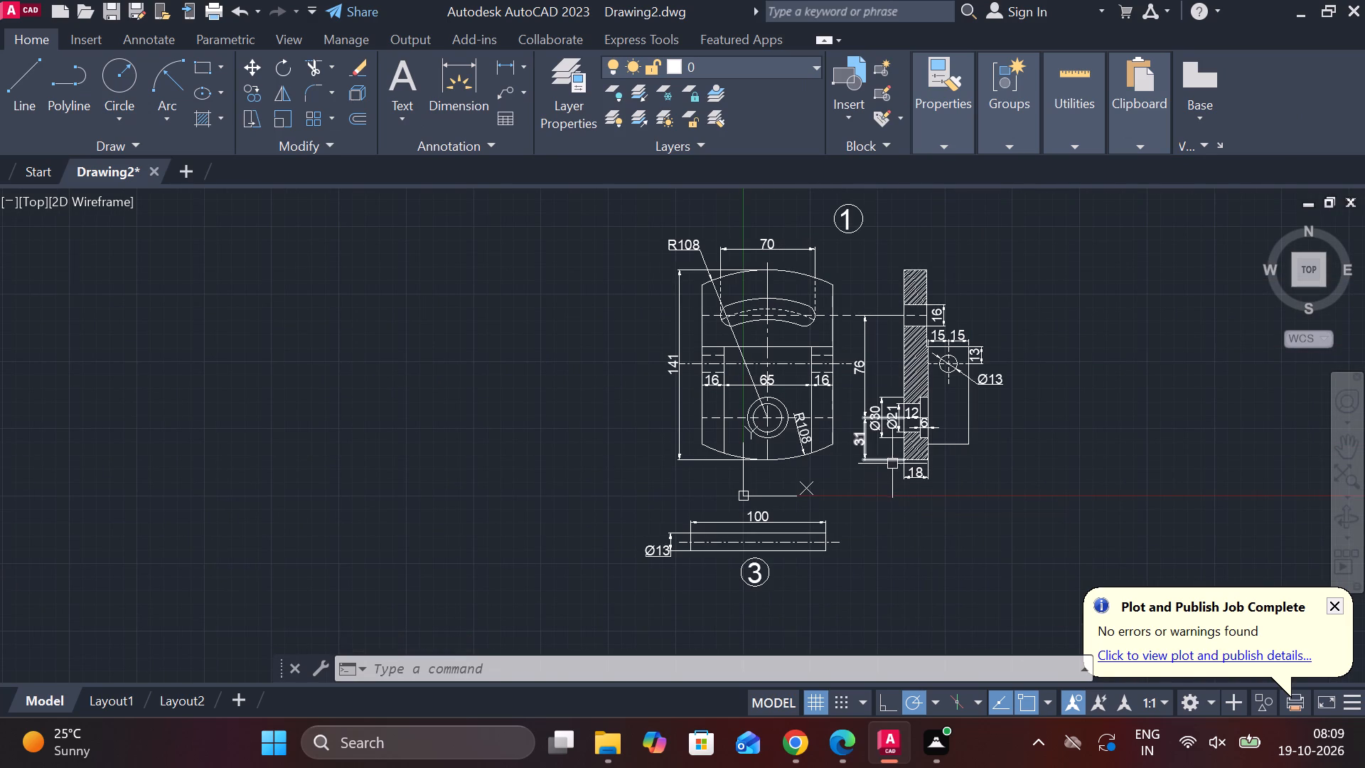
middle_click_drag(887, 454, 909, 306)
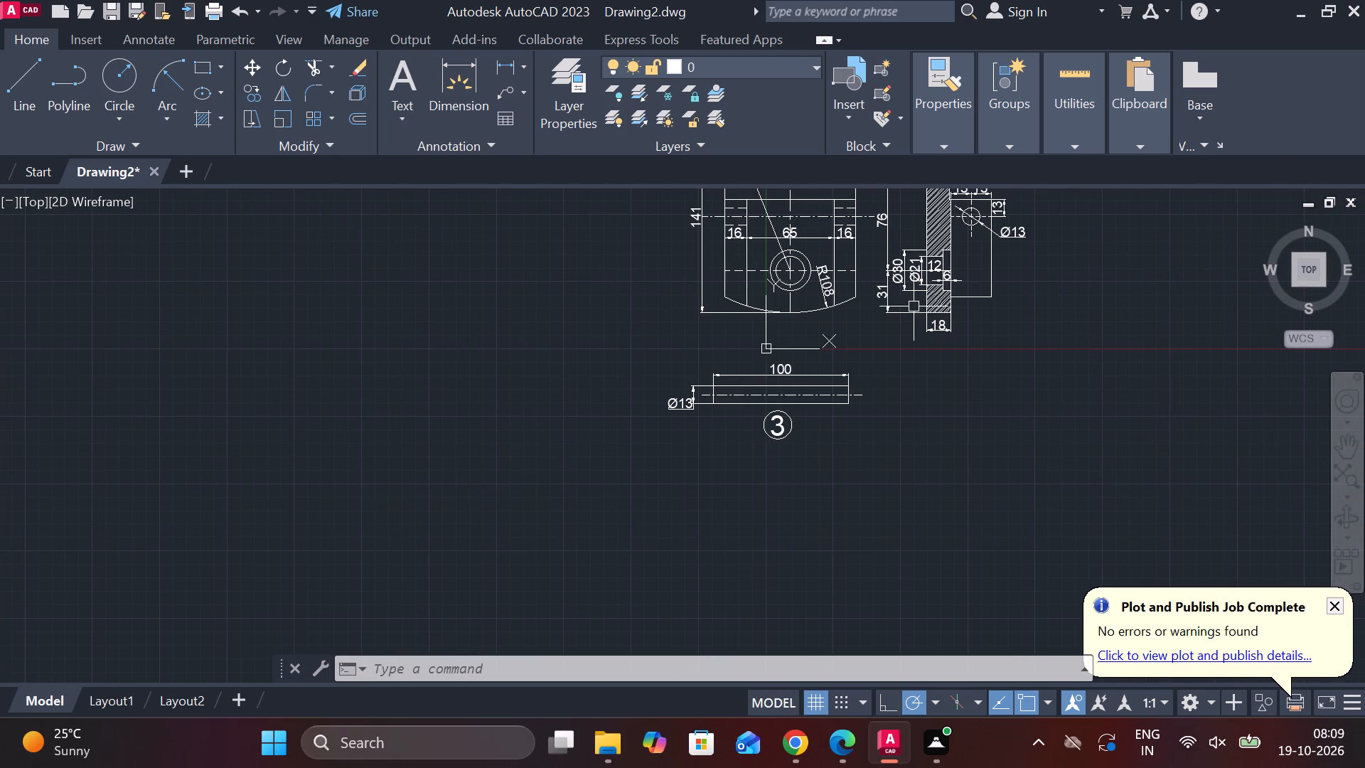
middle_click(835, 434)
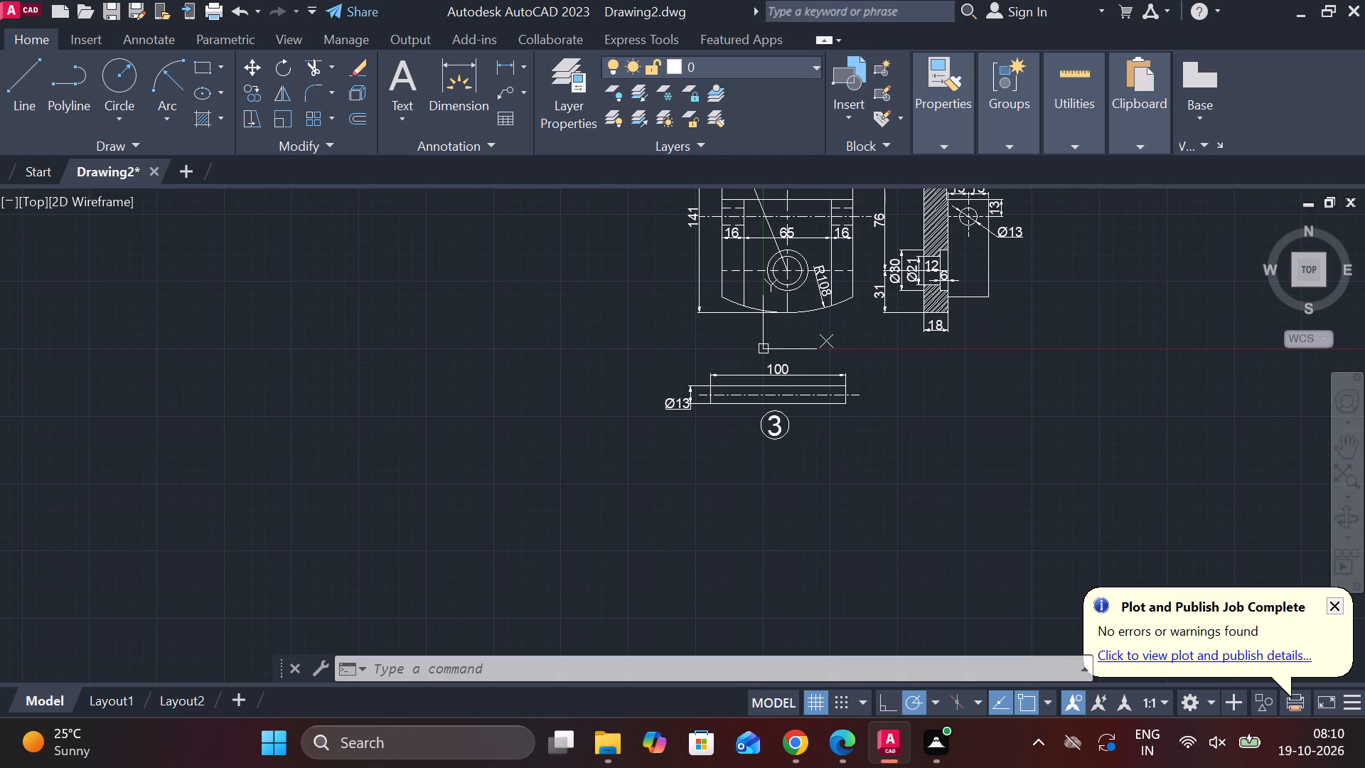
middle_click_drag(904, 442, 565, 417)
middle_click_drag(646, 375, 616, 374)
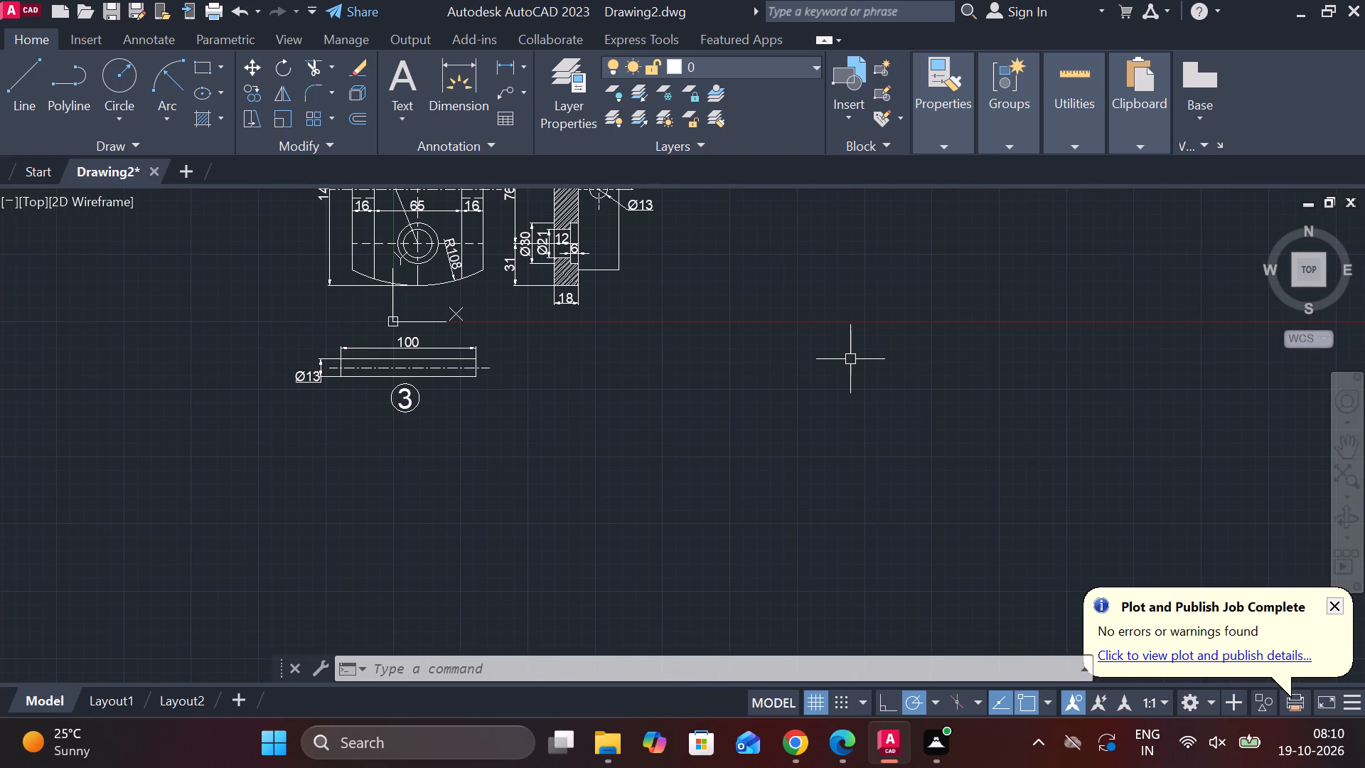
key("l")
key("Return")
left_click(741, 347)
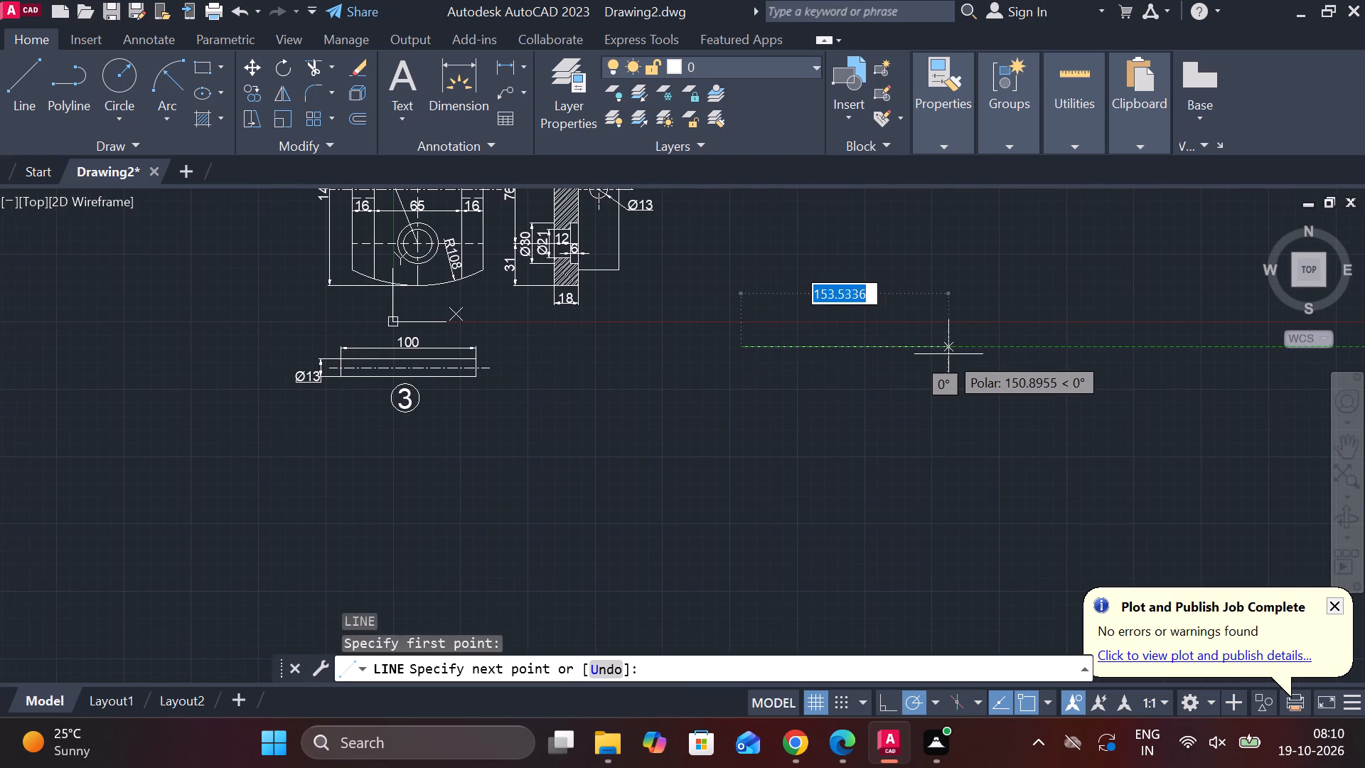
type("30")
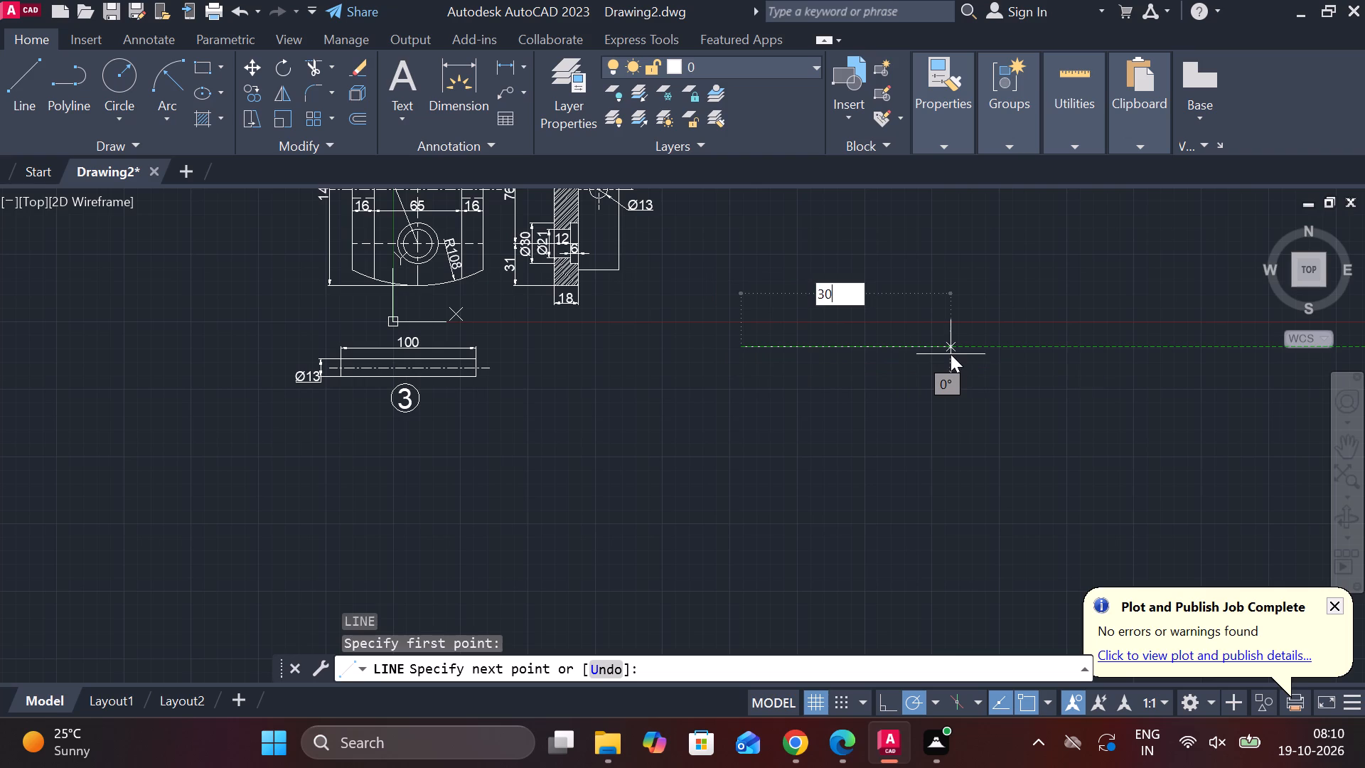
key("Return")
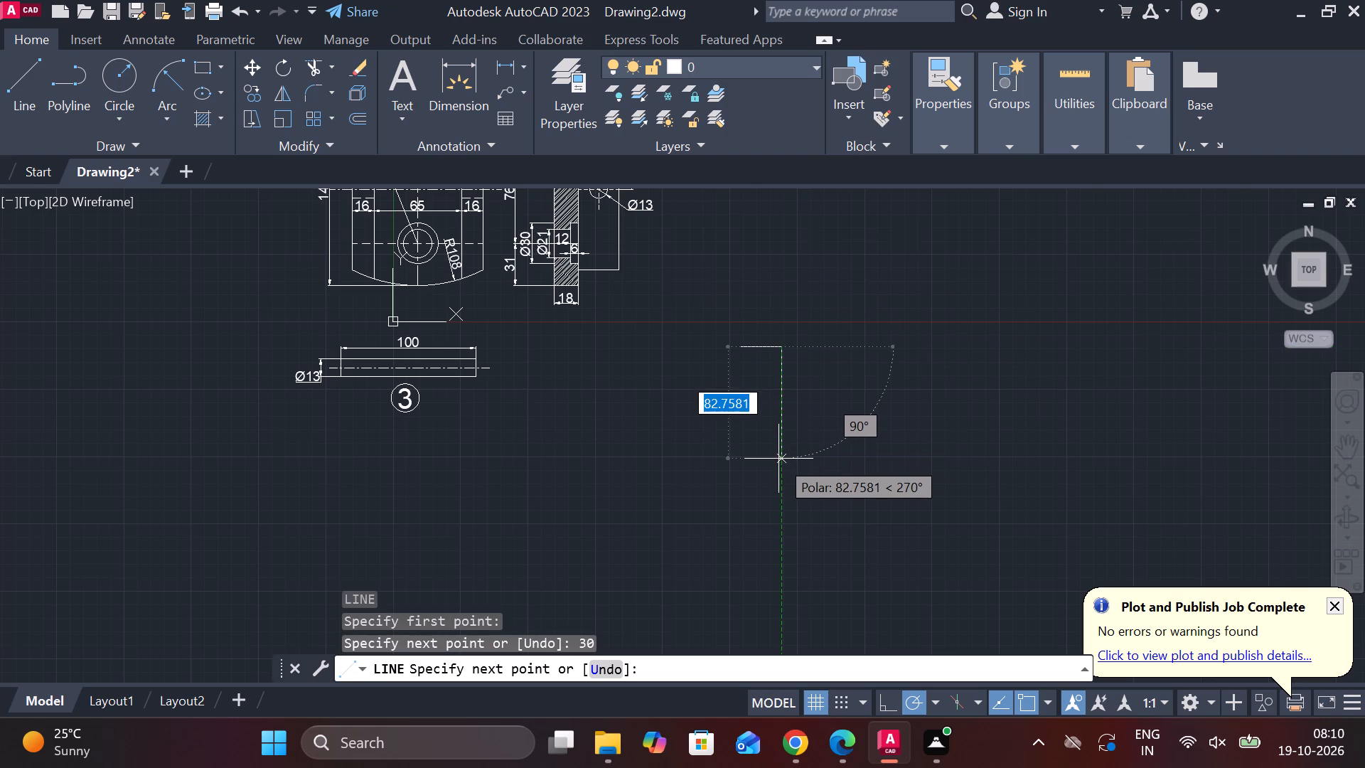
type("84")
key("space")
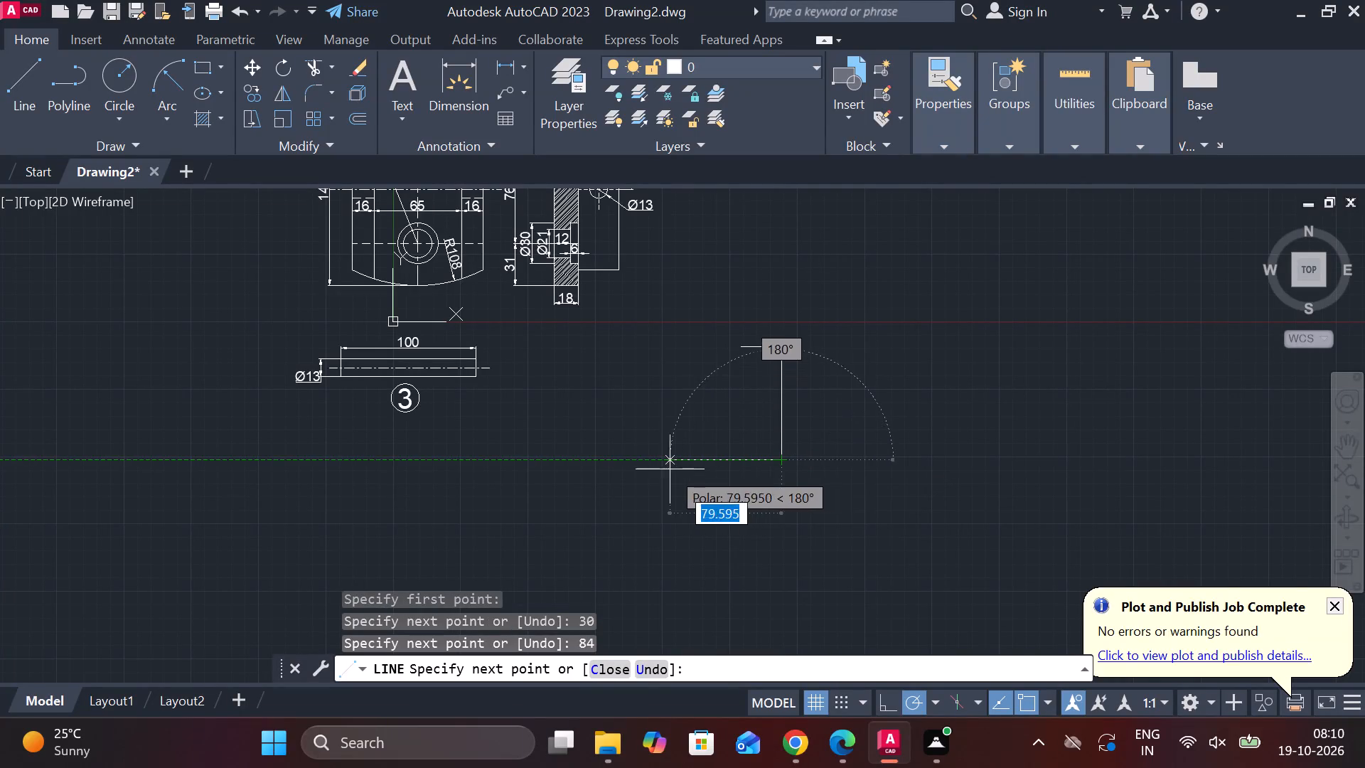
type("30")
key("Return")
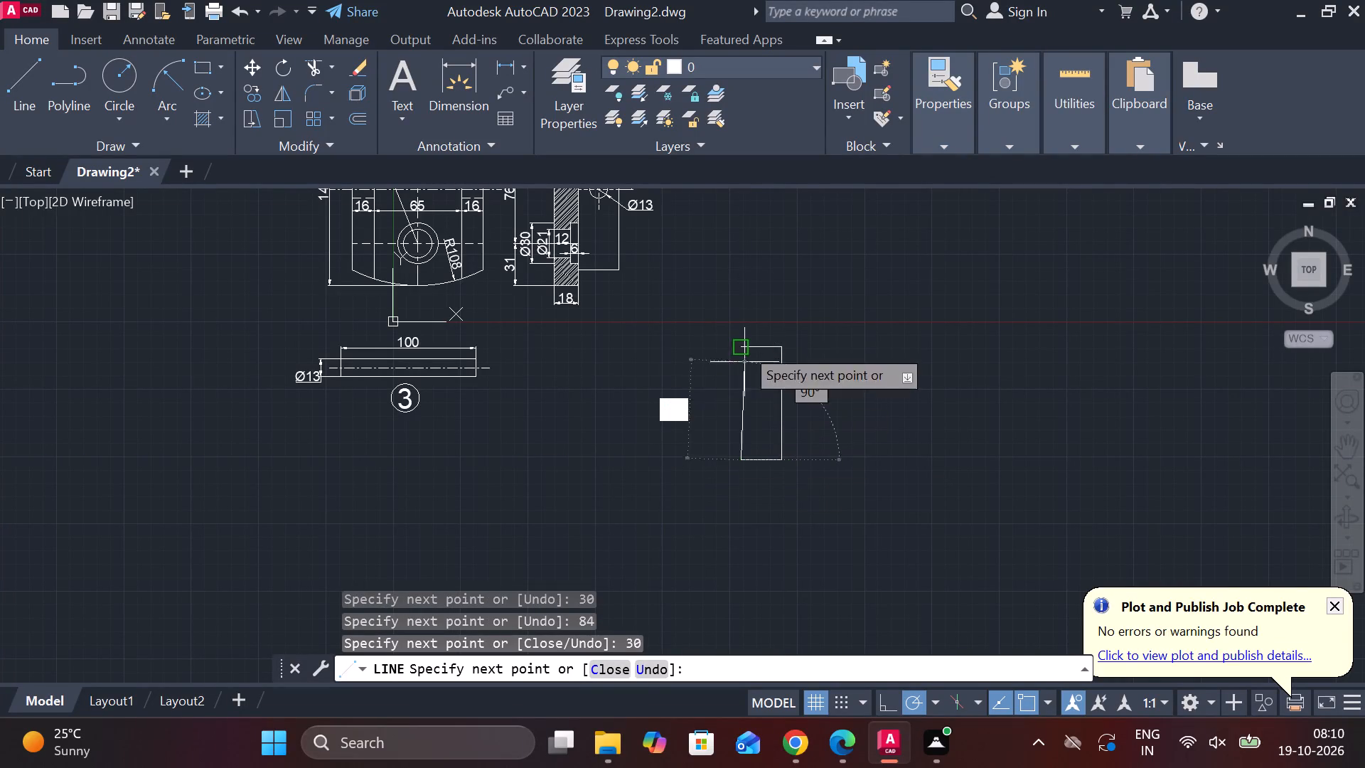
scroll(732, 329, "up", 2)
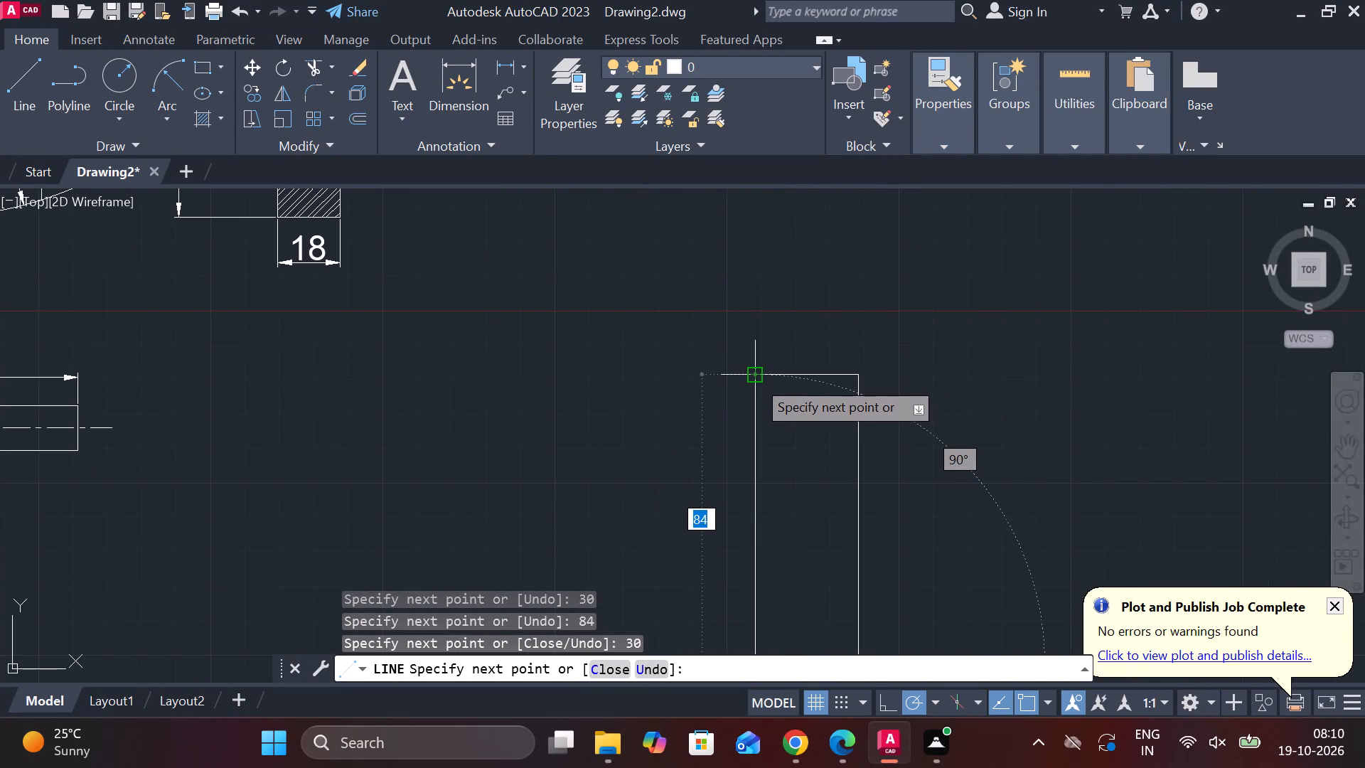
left_click(755, 378)
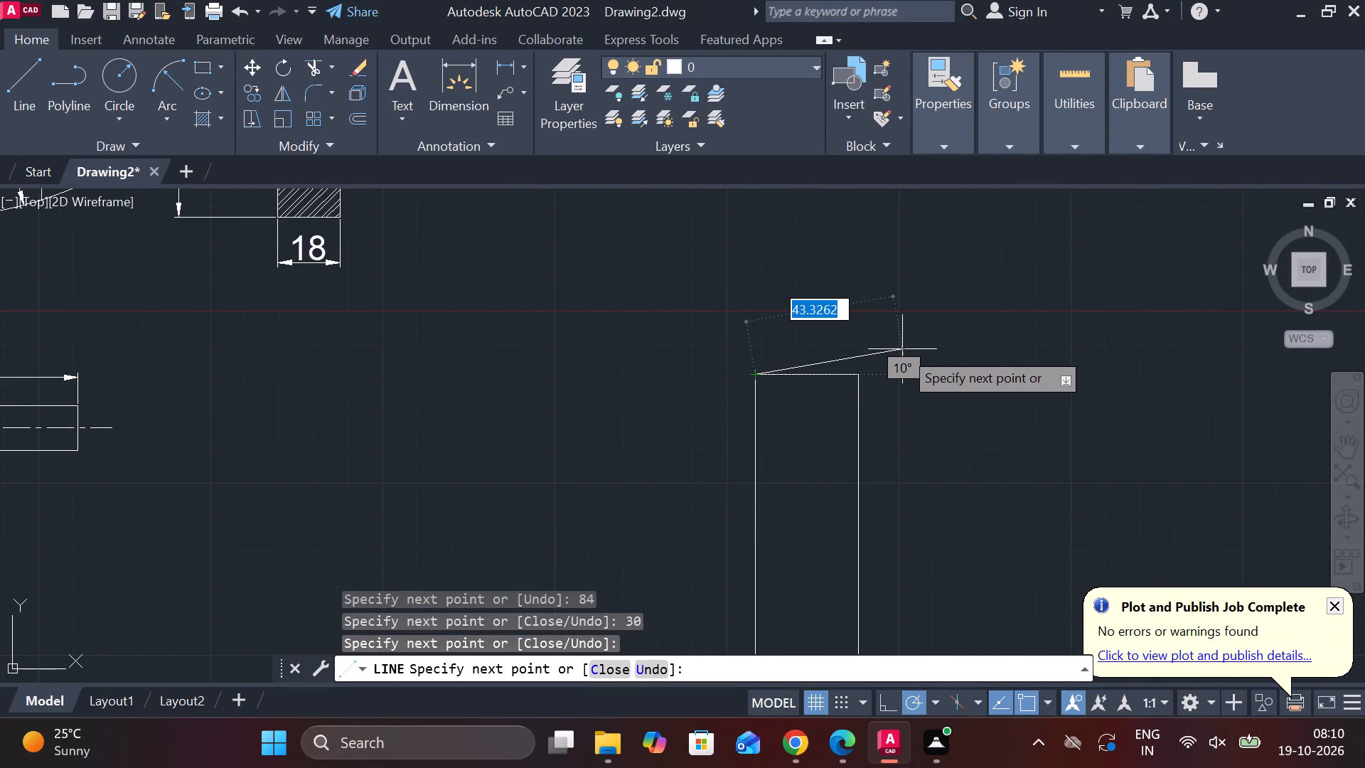
scroll(902, 349, "down", 1)
middle_click(958, 358)
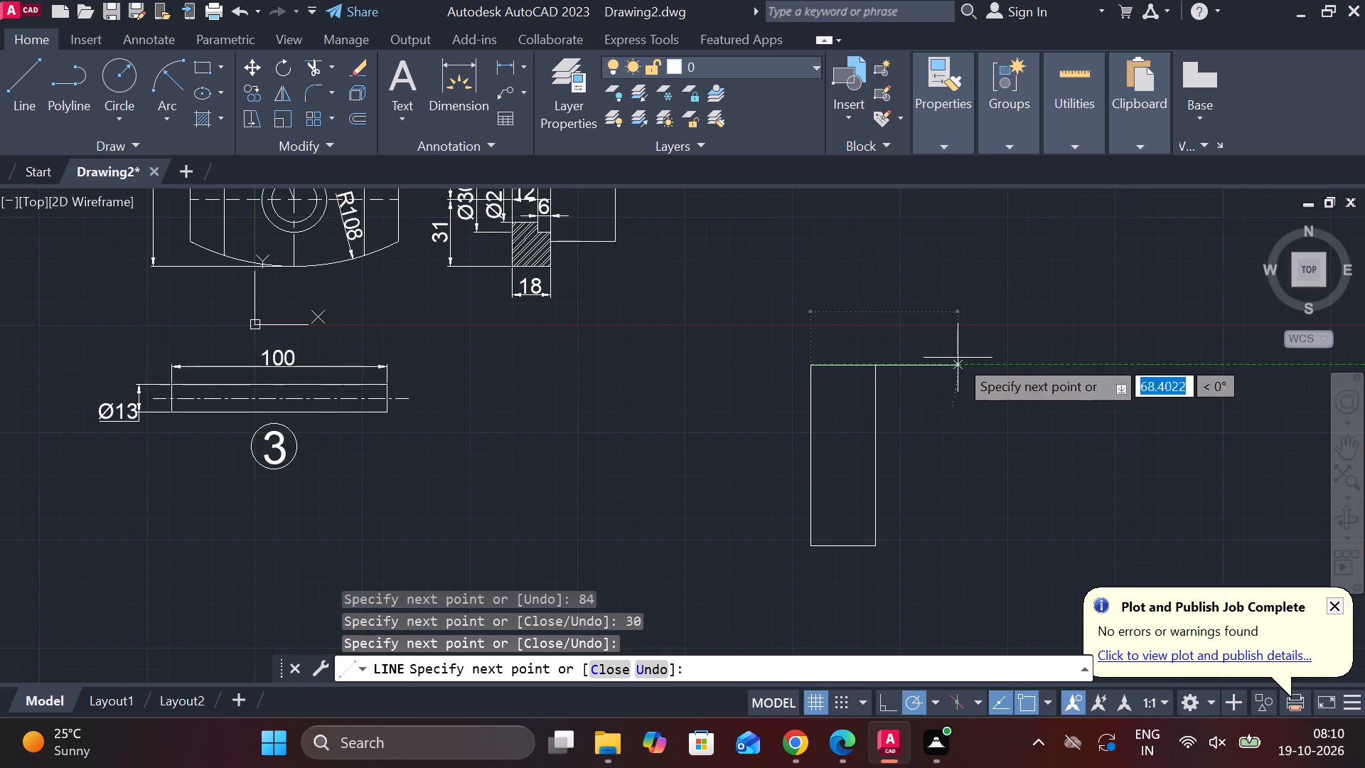
key("Escape")
Draw a 13 diameter circle centred on the rectangle's upper right corner.
scroll(874, 390, "up", 1)
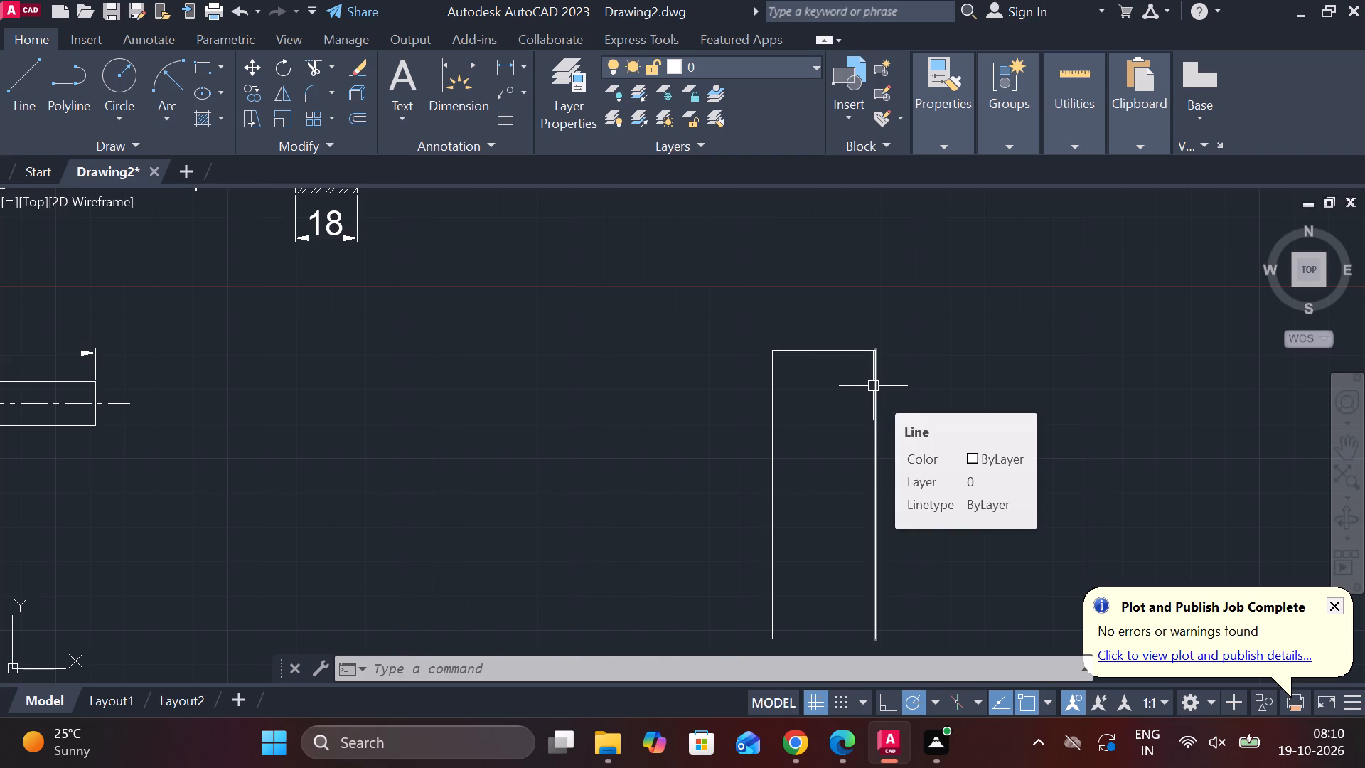
key("l")
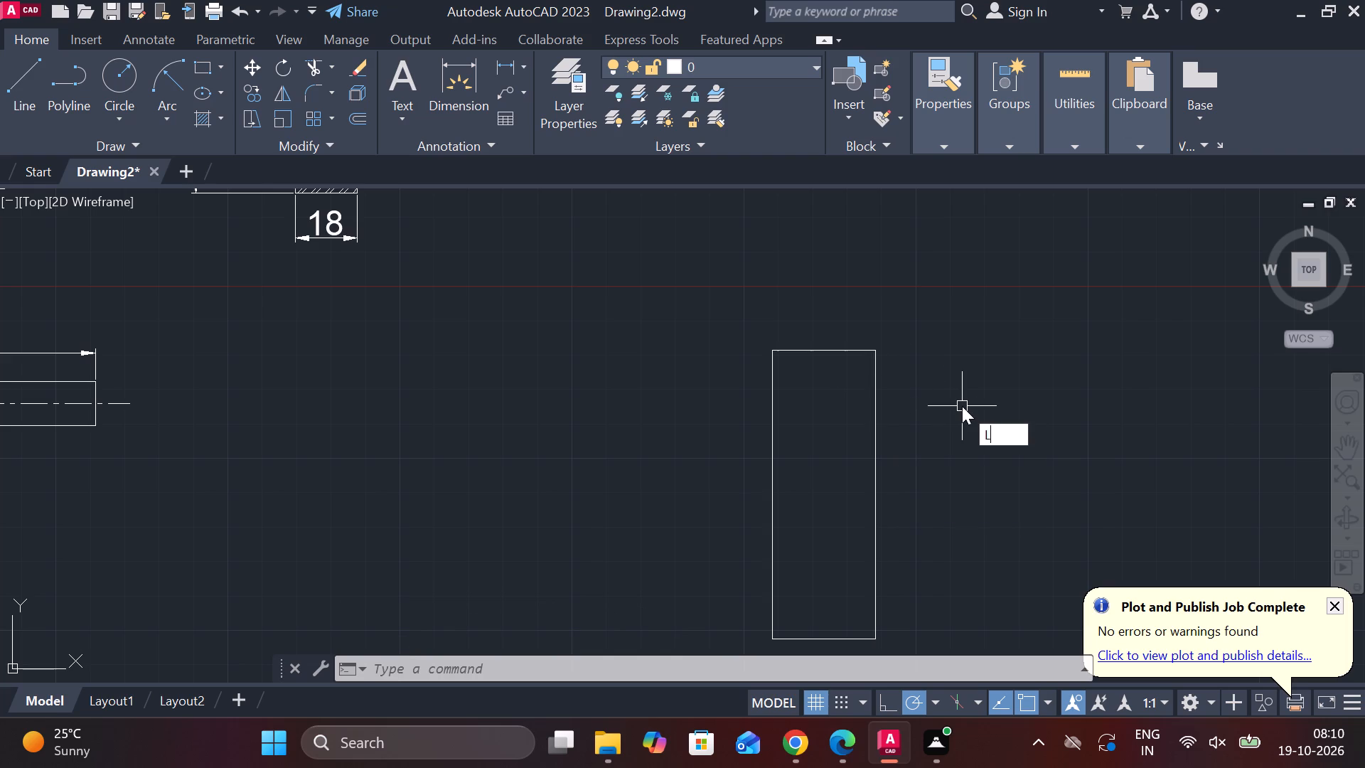
key("Escape")
type("C")
key("space")
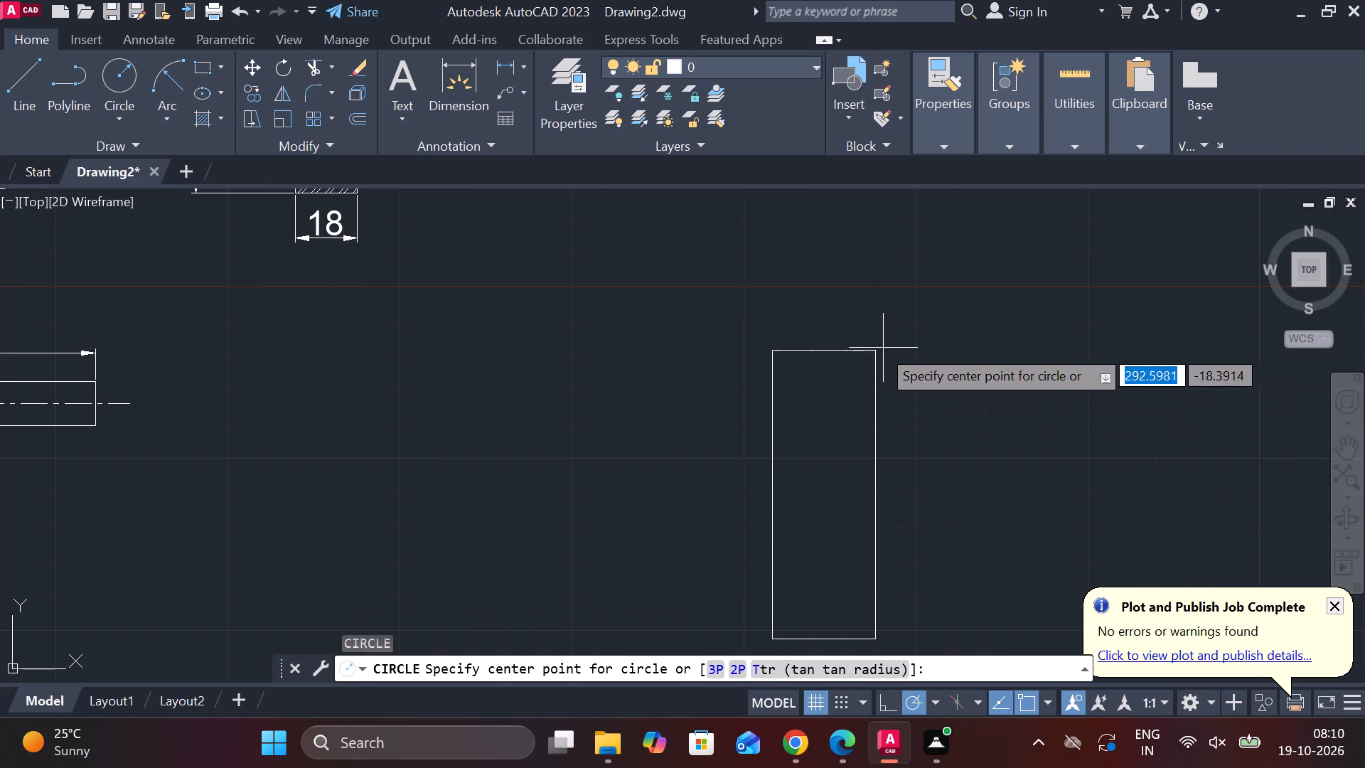
left_click(879, 346)
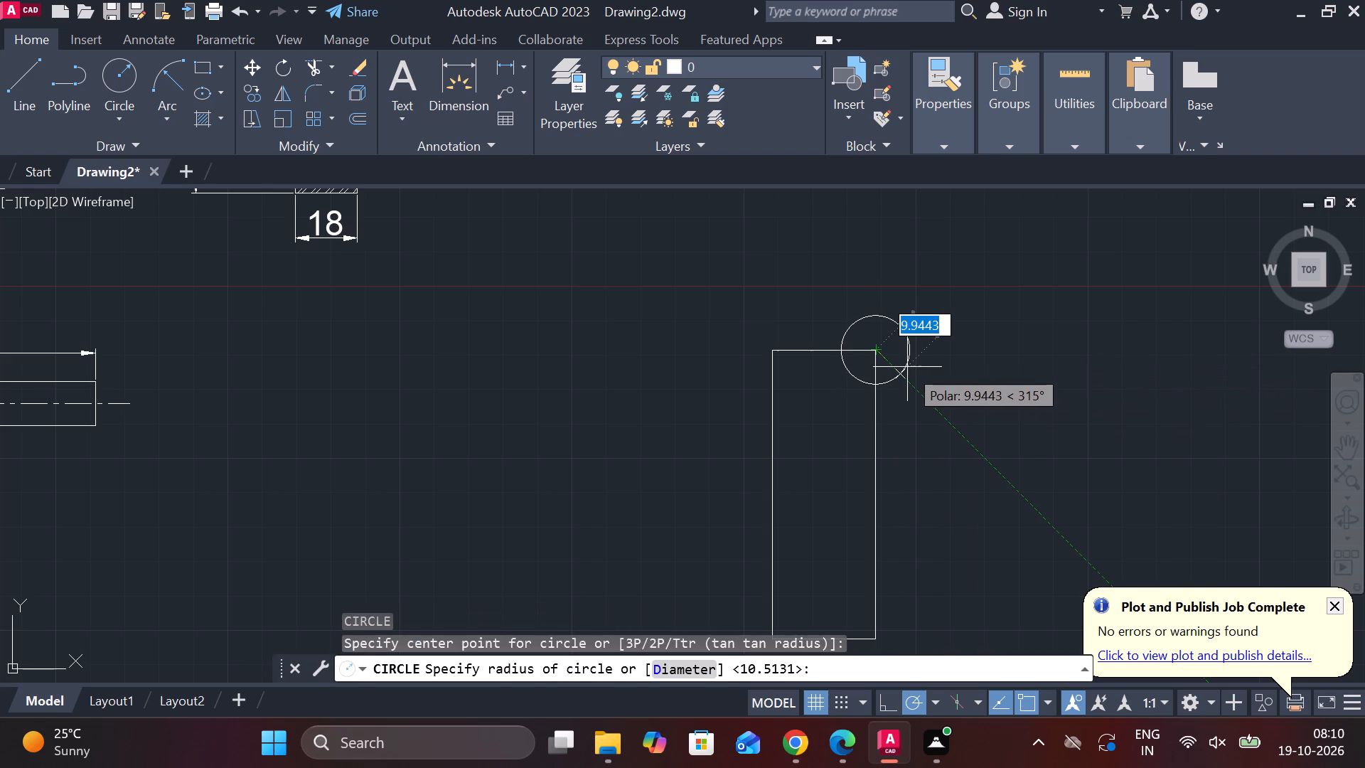
type("D 13")
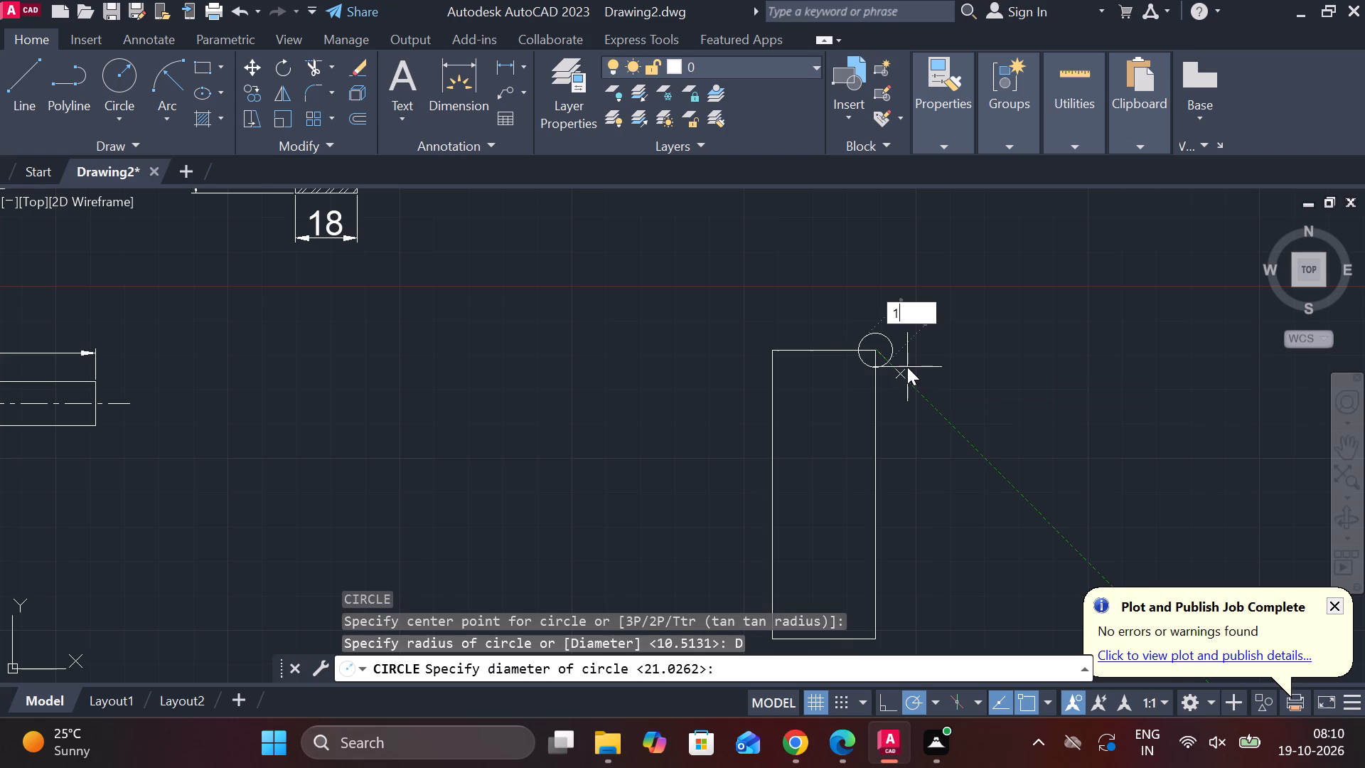
key("space")
Move the circle 15 to the left and 13 down, into the rectangle.
left_click(899, 346)
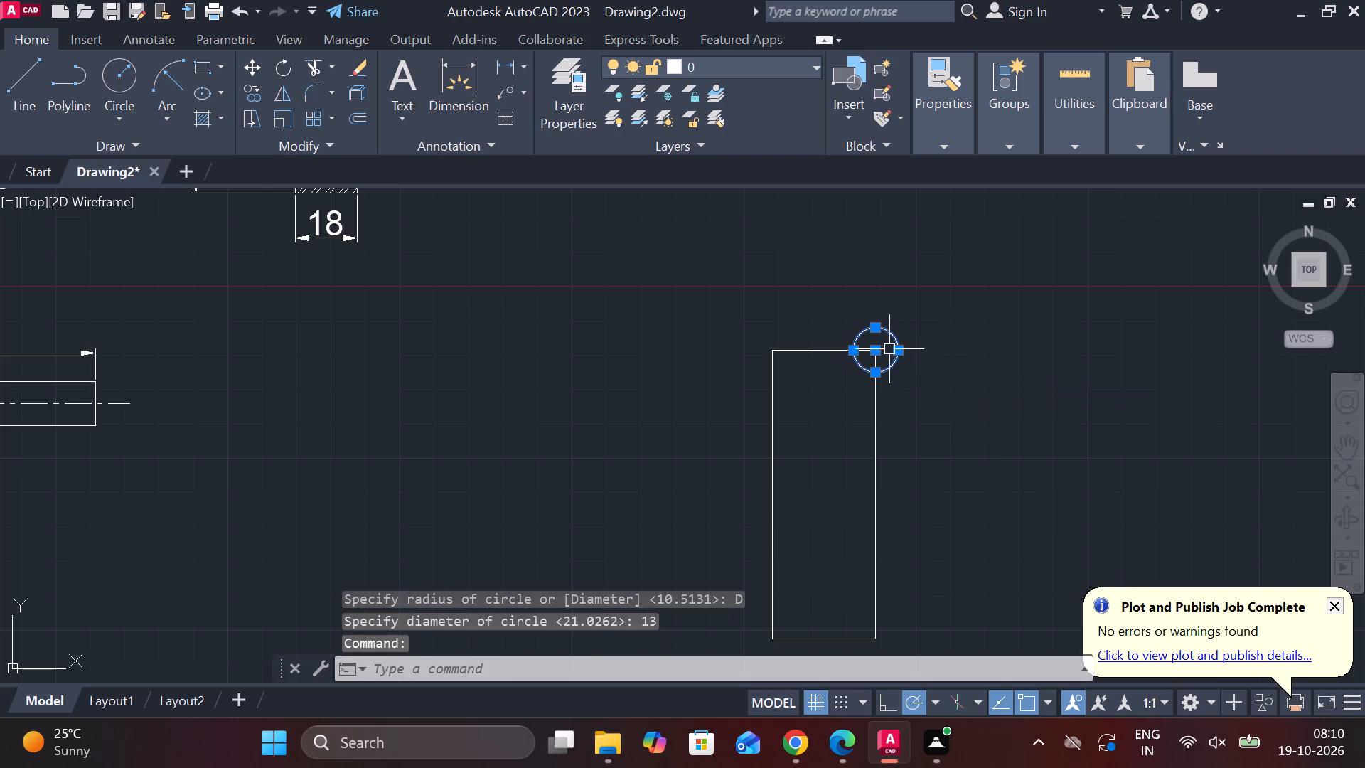
key("m")
key("Return")
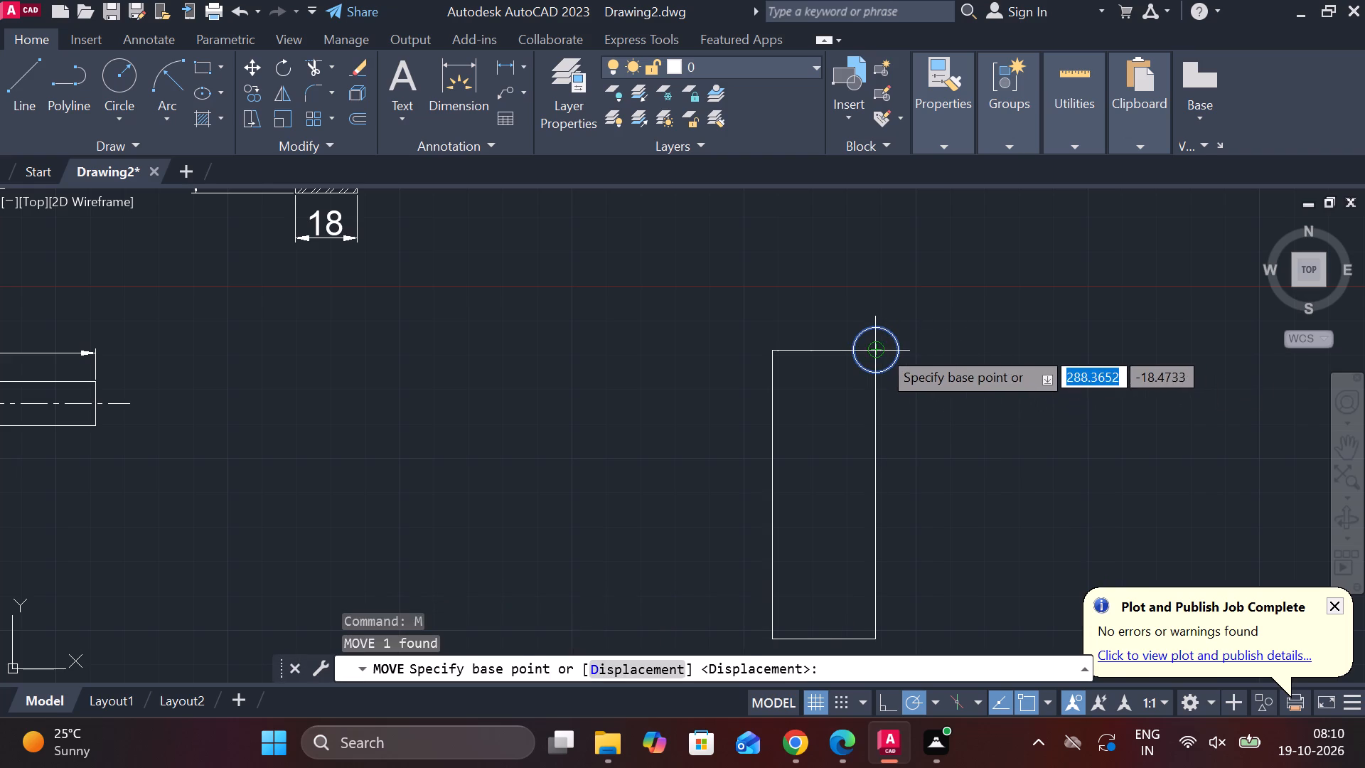
left_click(881, 348)
type("15")
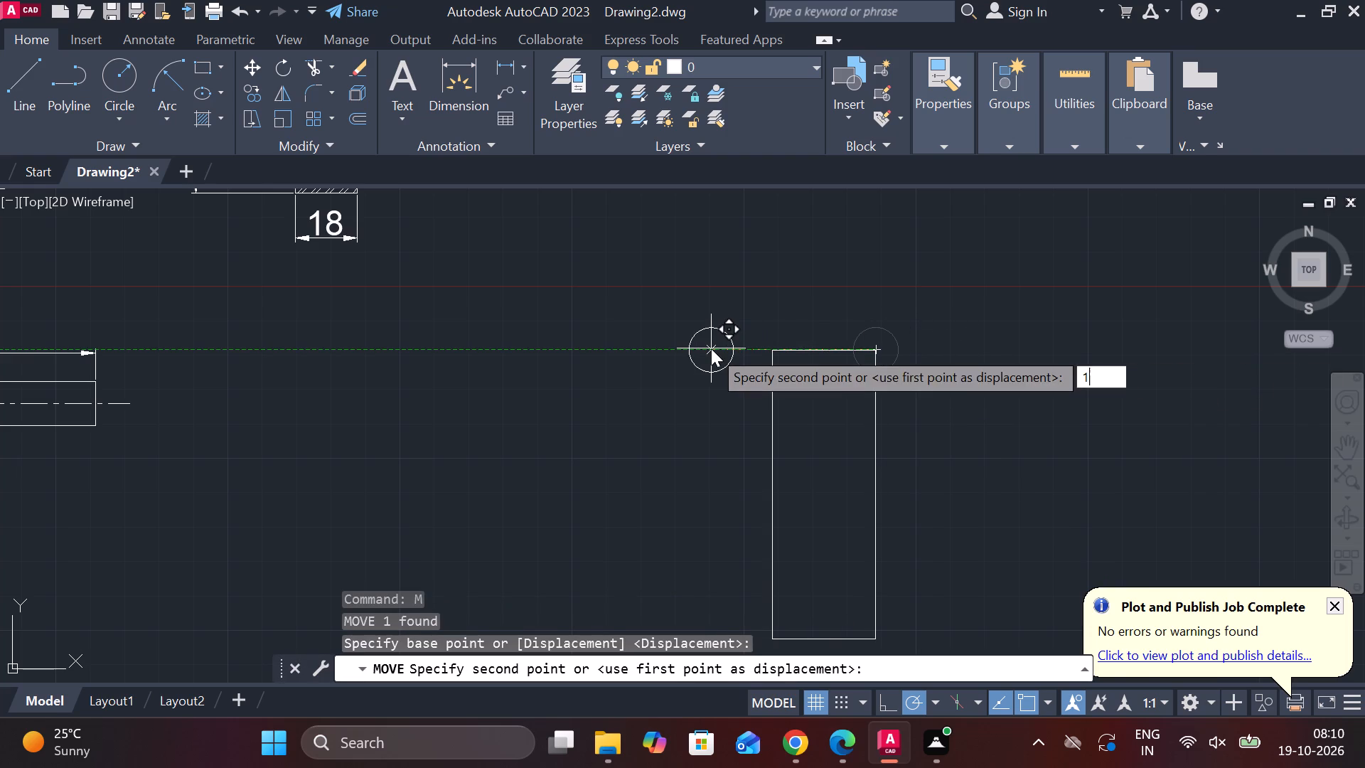
key("space")
left_click(822, 321)
left_click(832, 322)
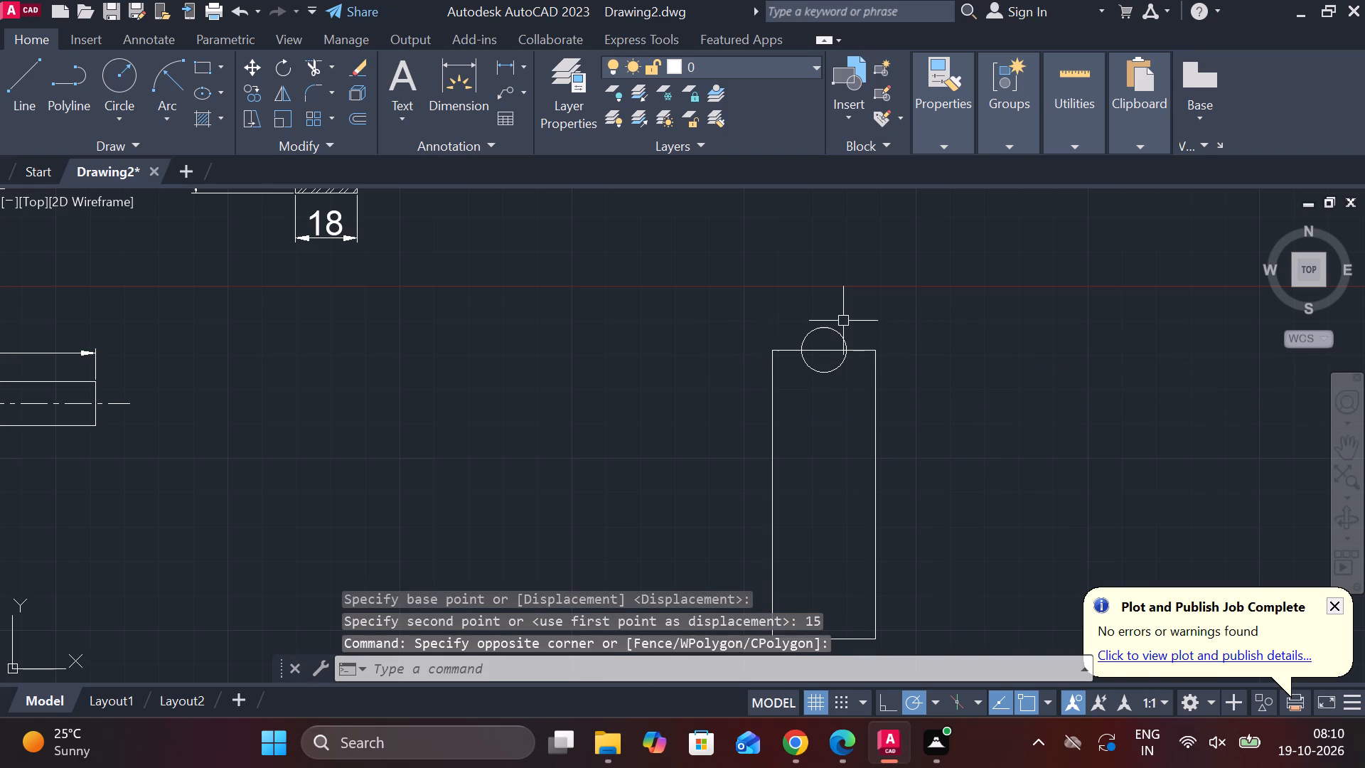
left_click(841, 329)
key("m")
key("Return")
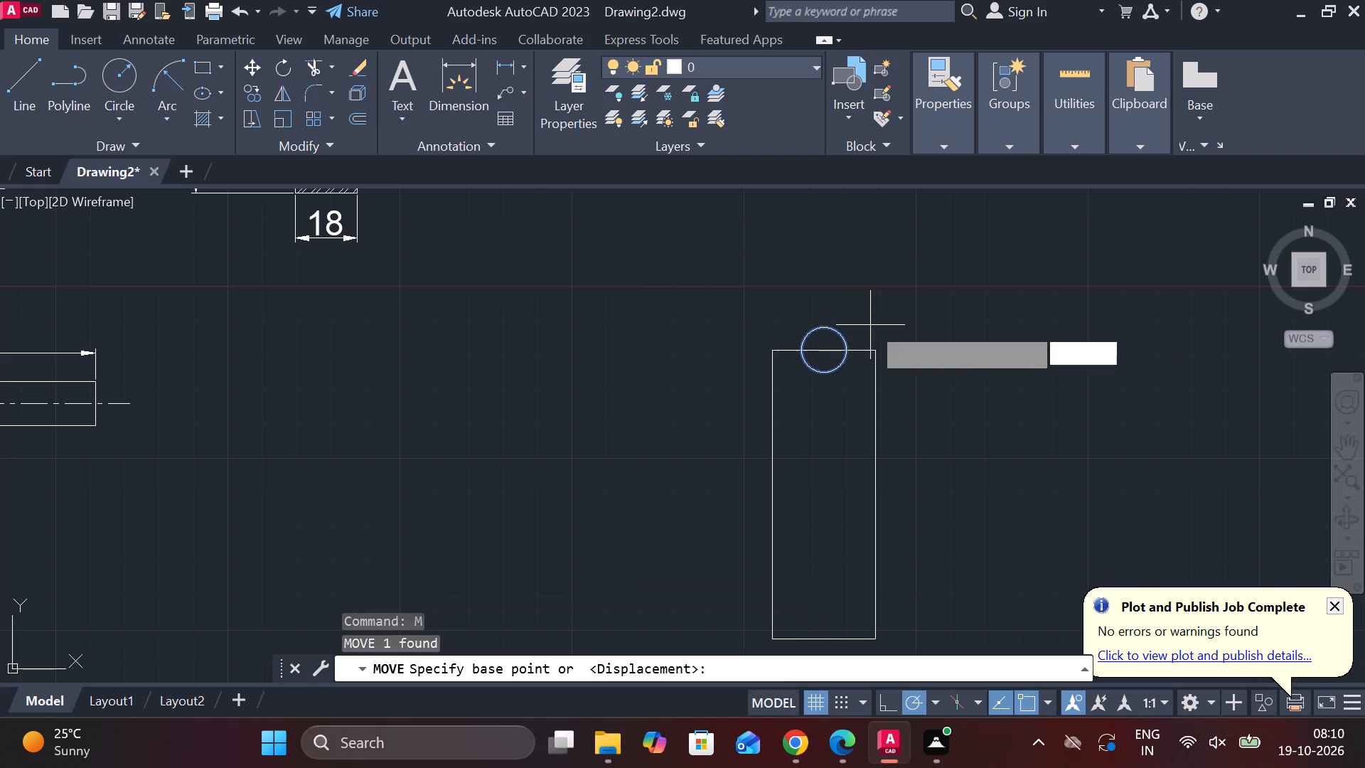
left_click(828, 349)
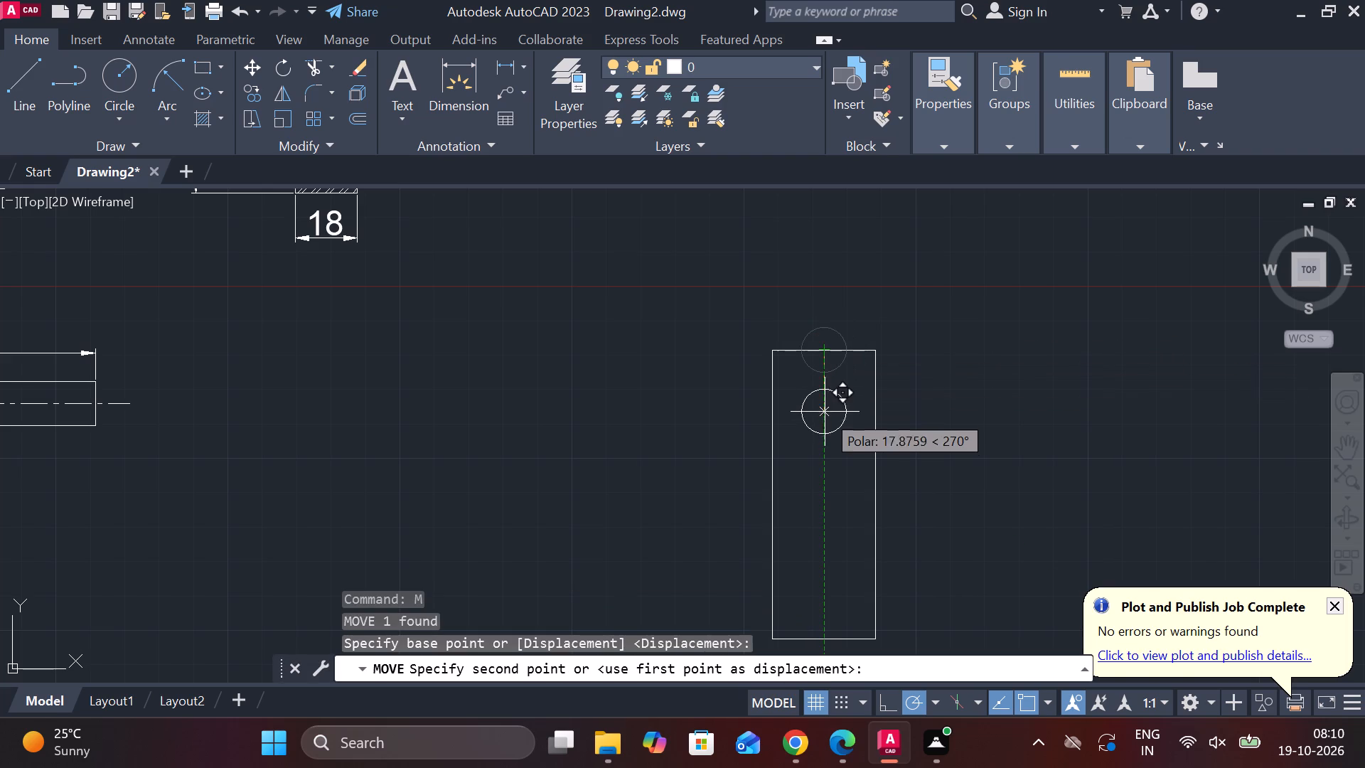
type("13")
key("space")
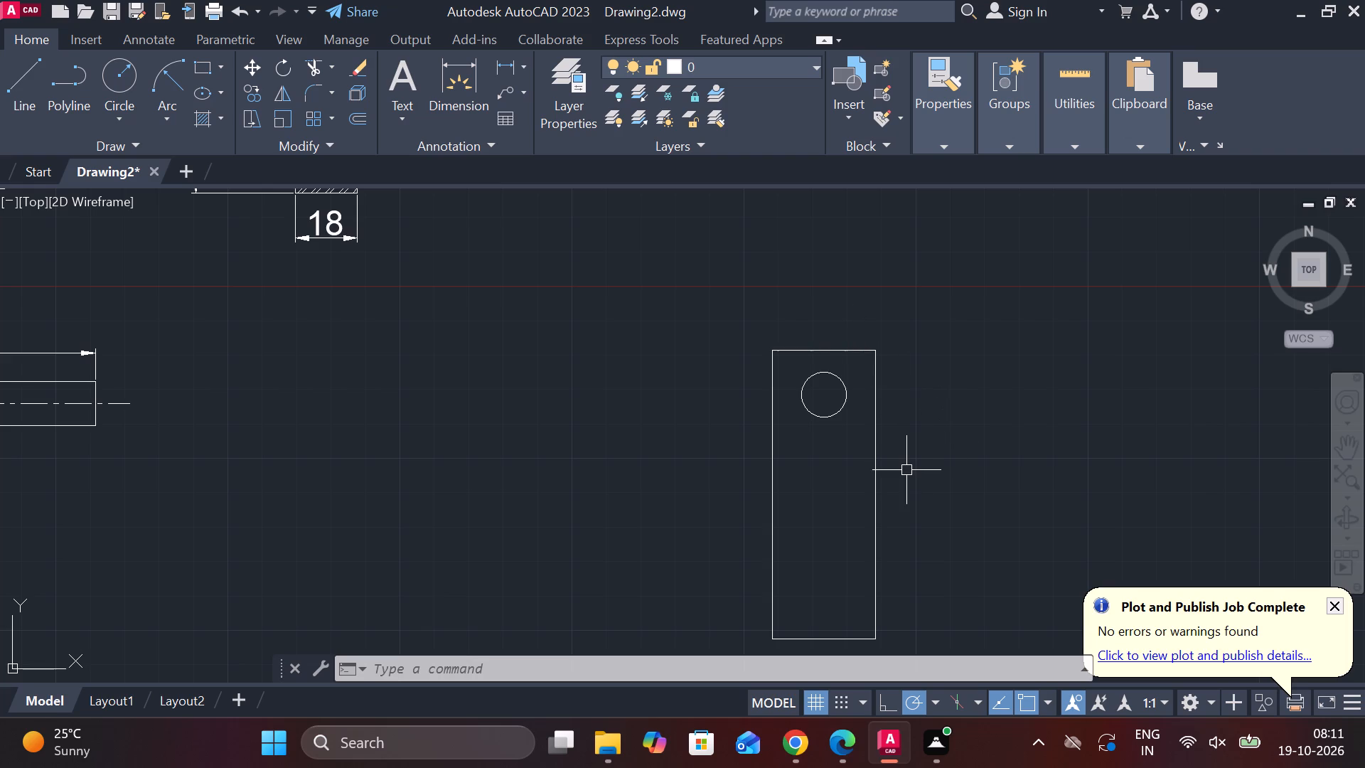
Draw a second closed rectangle 63 wide by 84 high to the right of the first, with their top edges aligned.
middle_click_drag(889, 497, 873, 421)
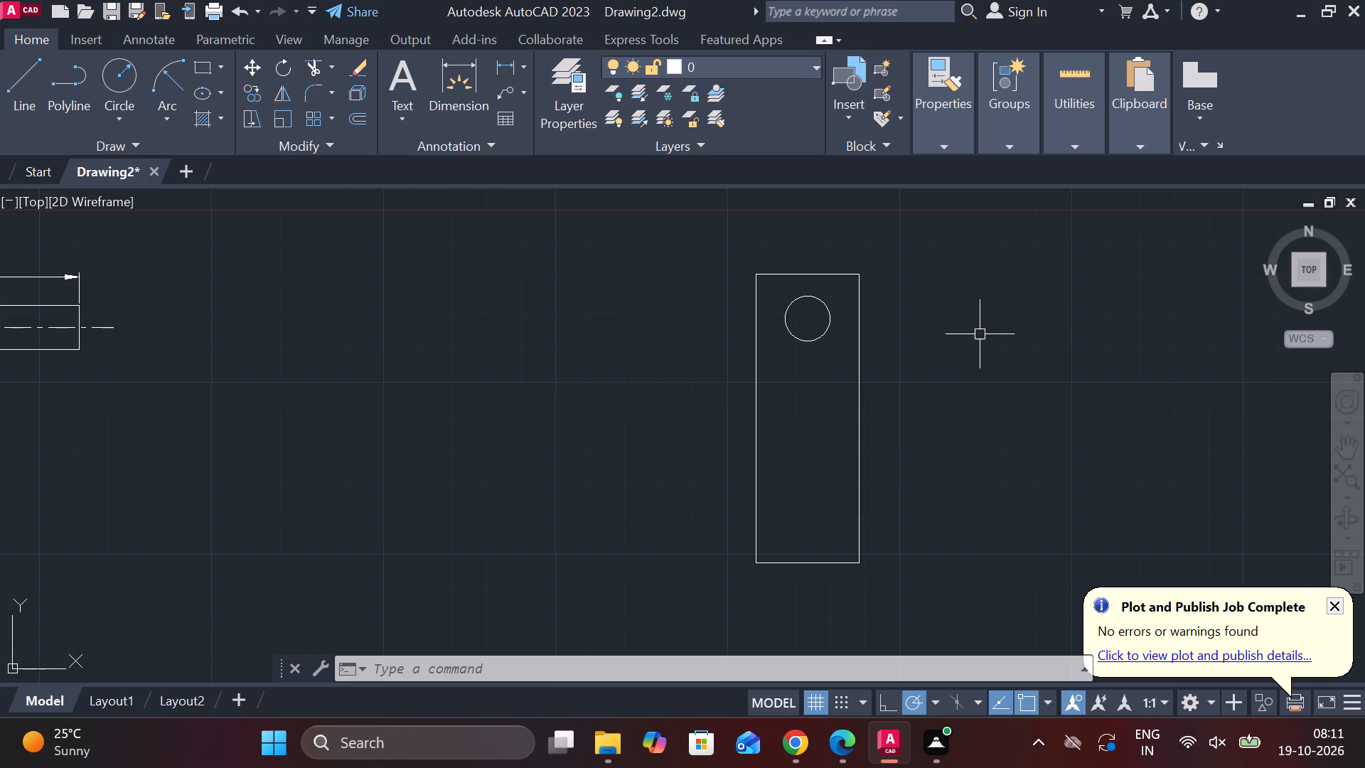
key("l")
key("Return")
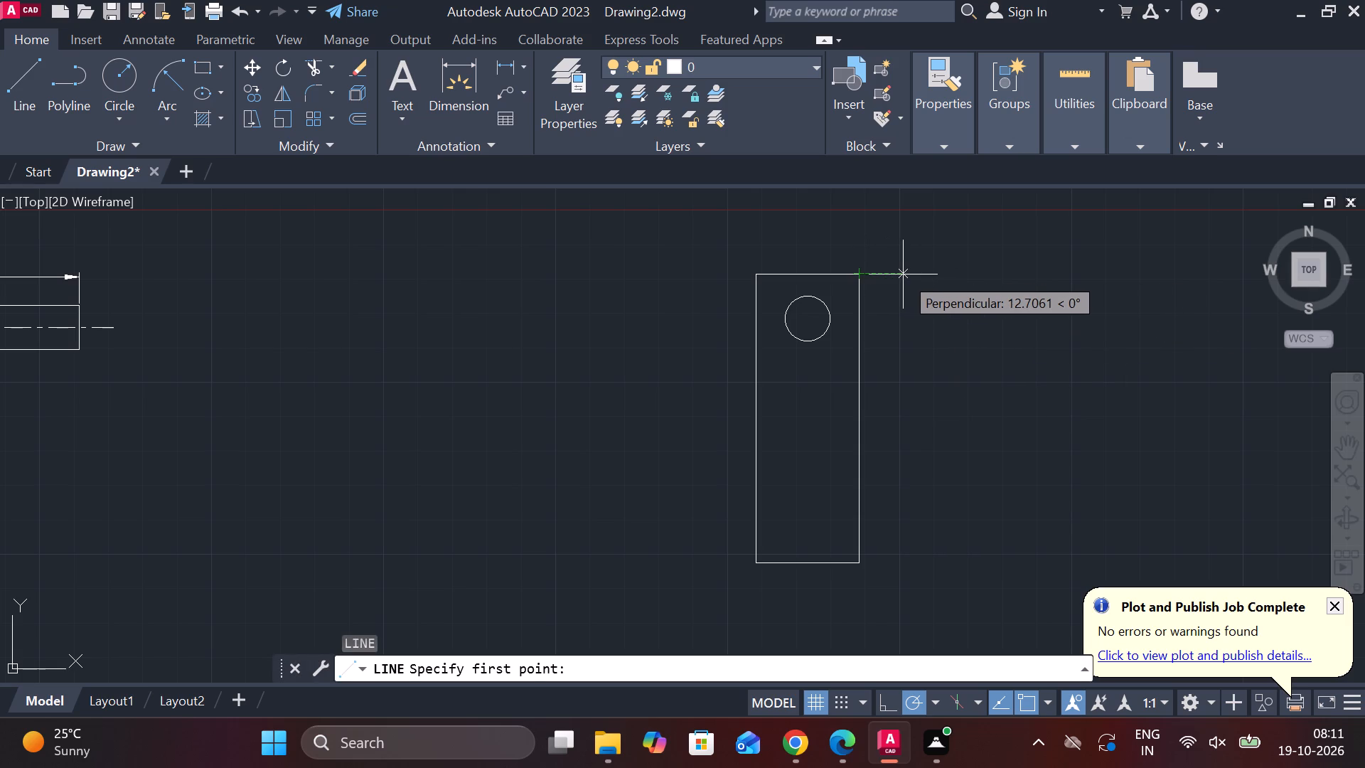
left_click(960, 273)
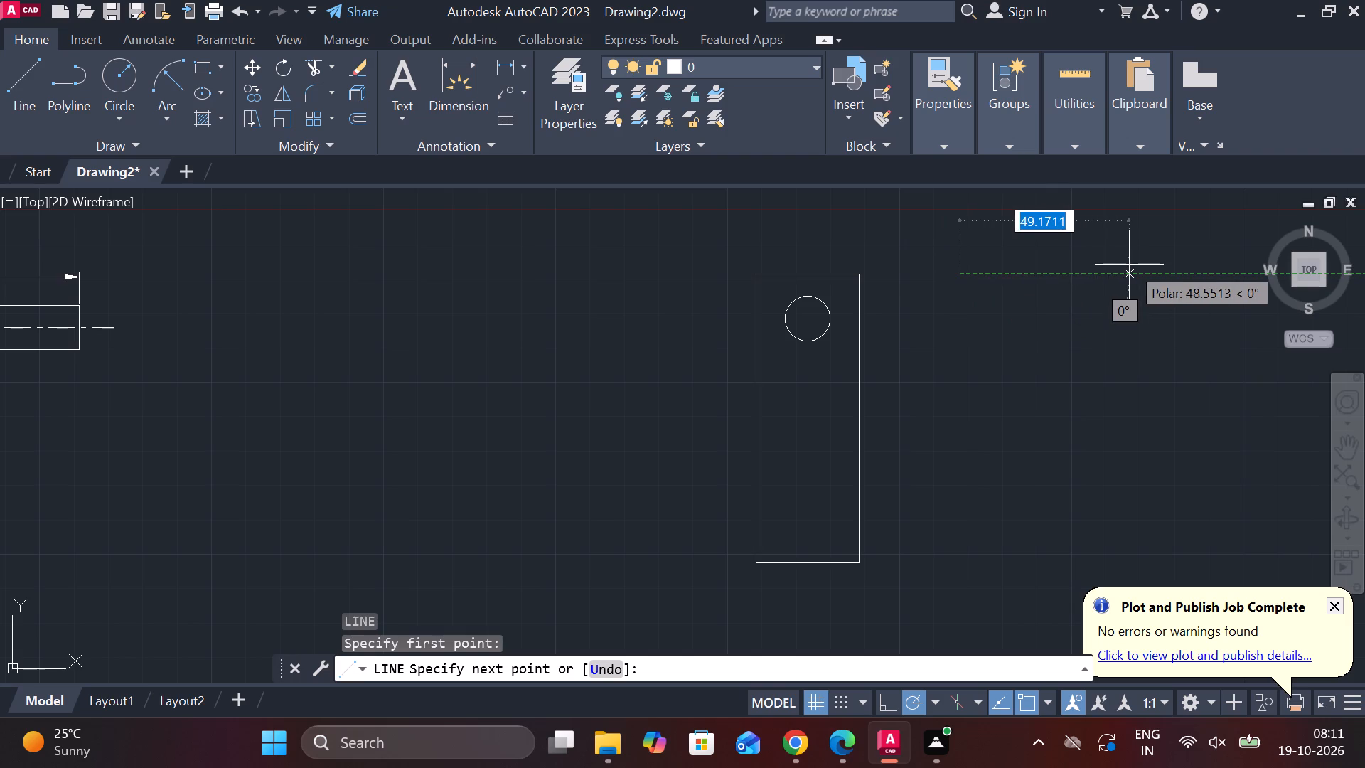
type("63")
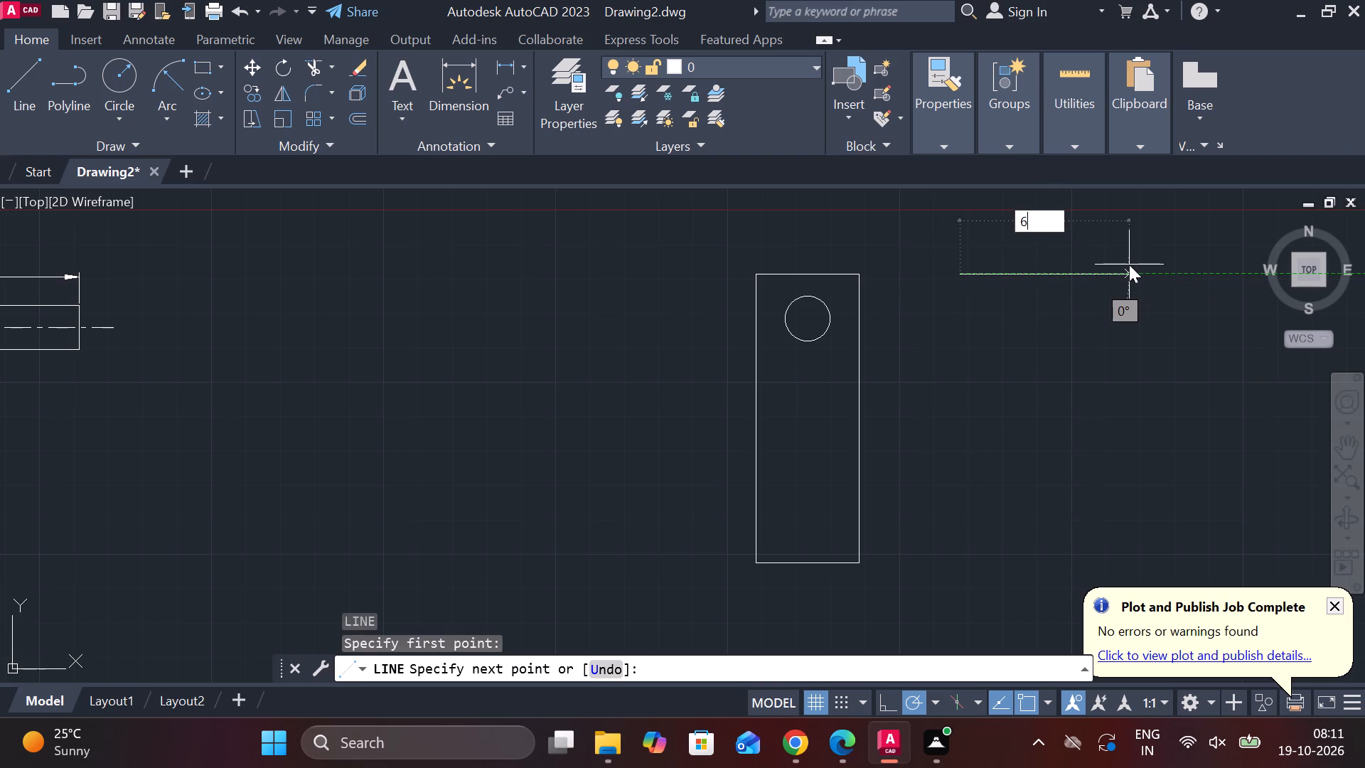
key("Return")
middle_click(1123, 411)
middle_click_drag(1142, 420, 1148, 422)
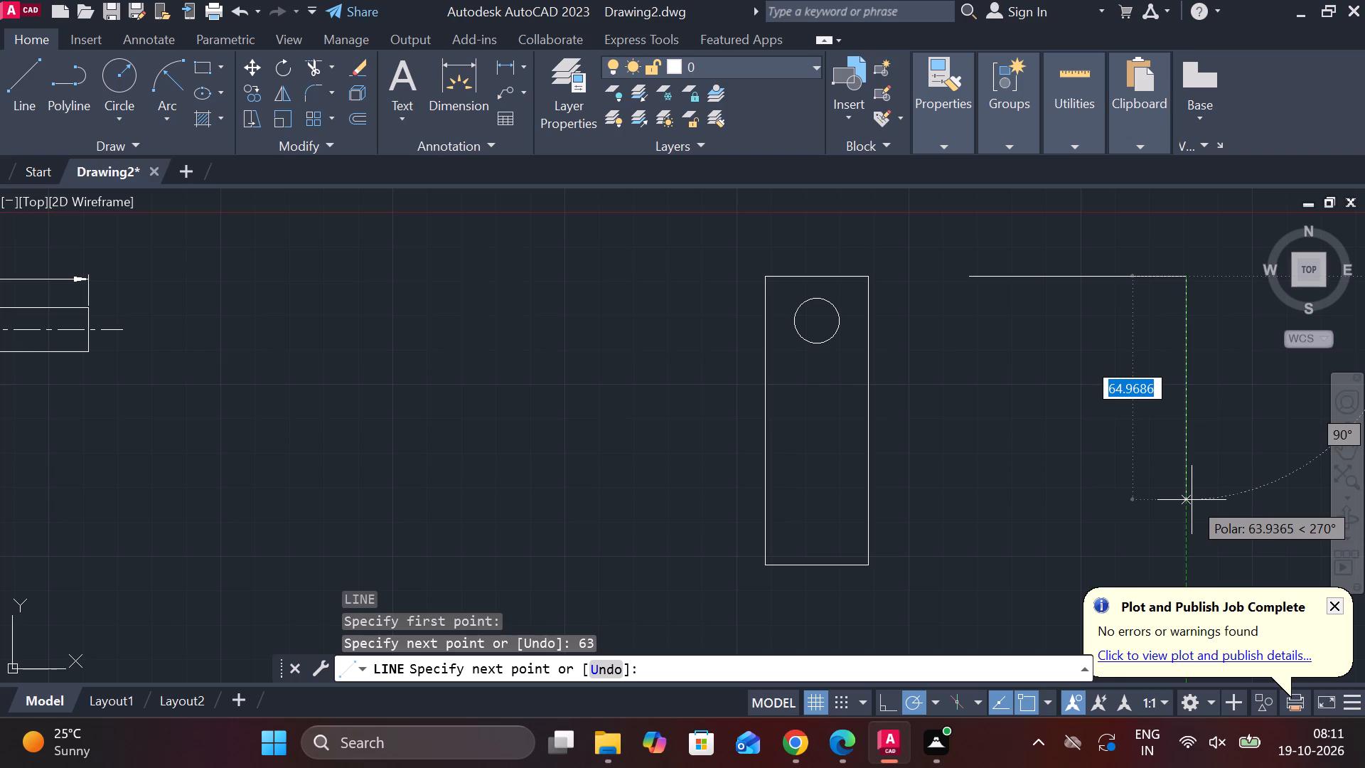
key("8")
type("4")
key("space")
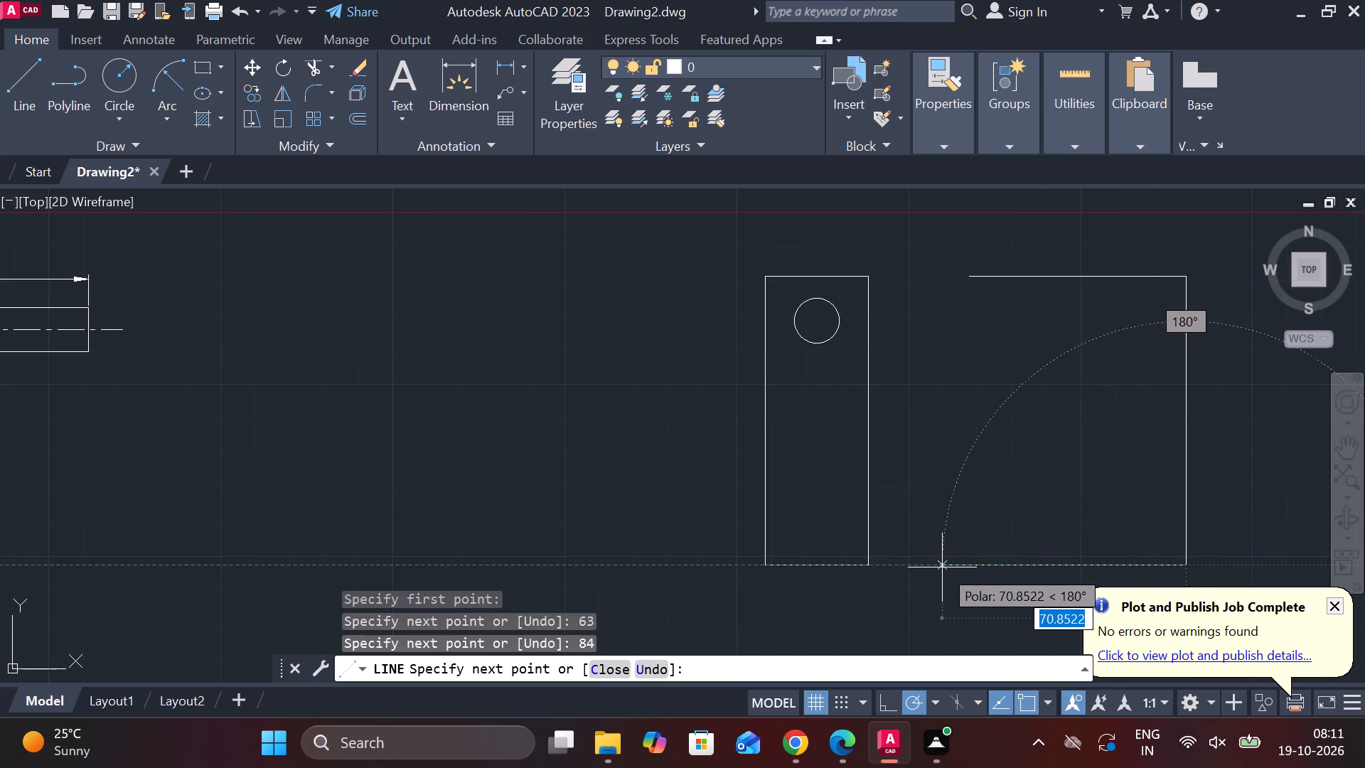
type("63")
key("space")
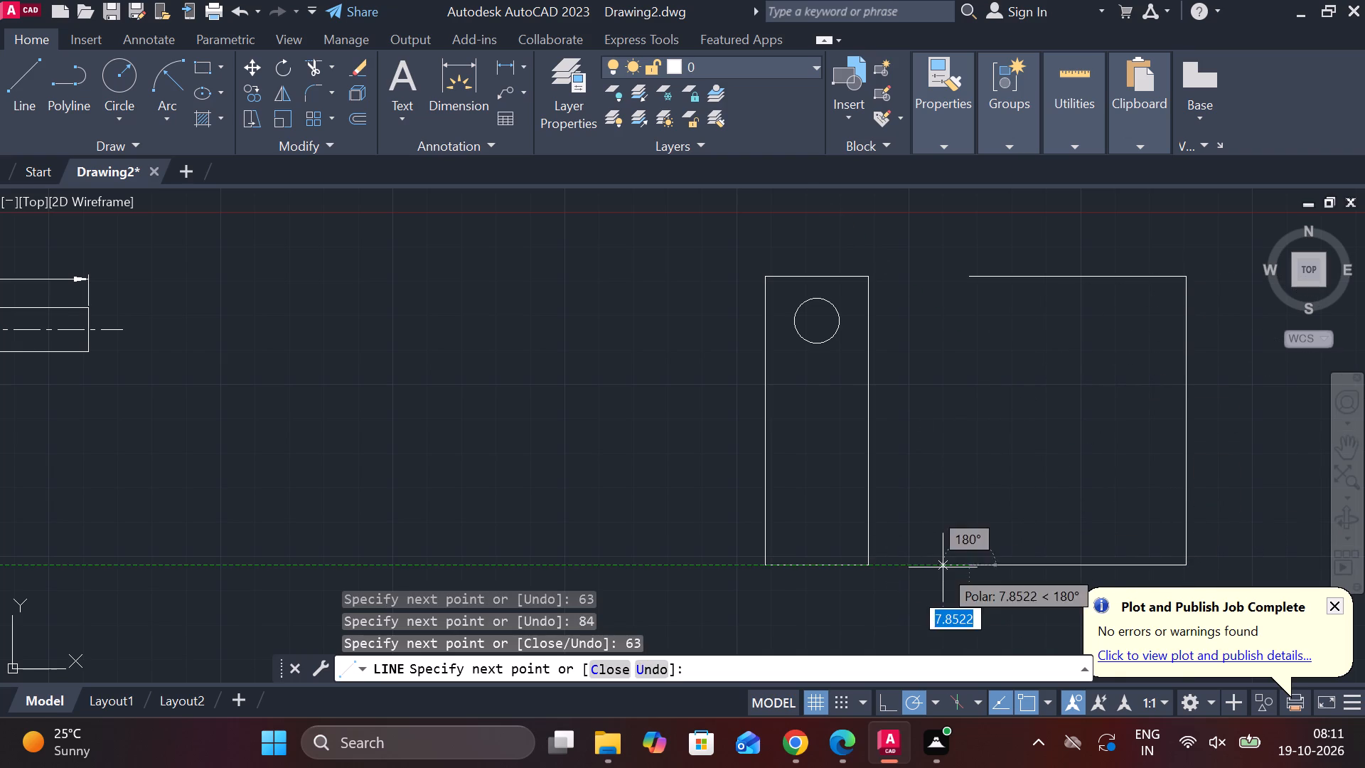
left_click(976, 281)
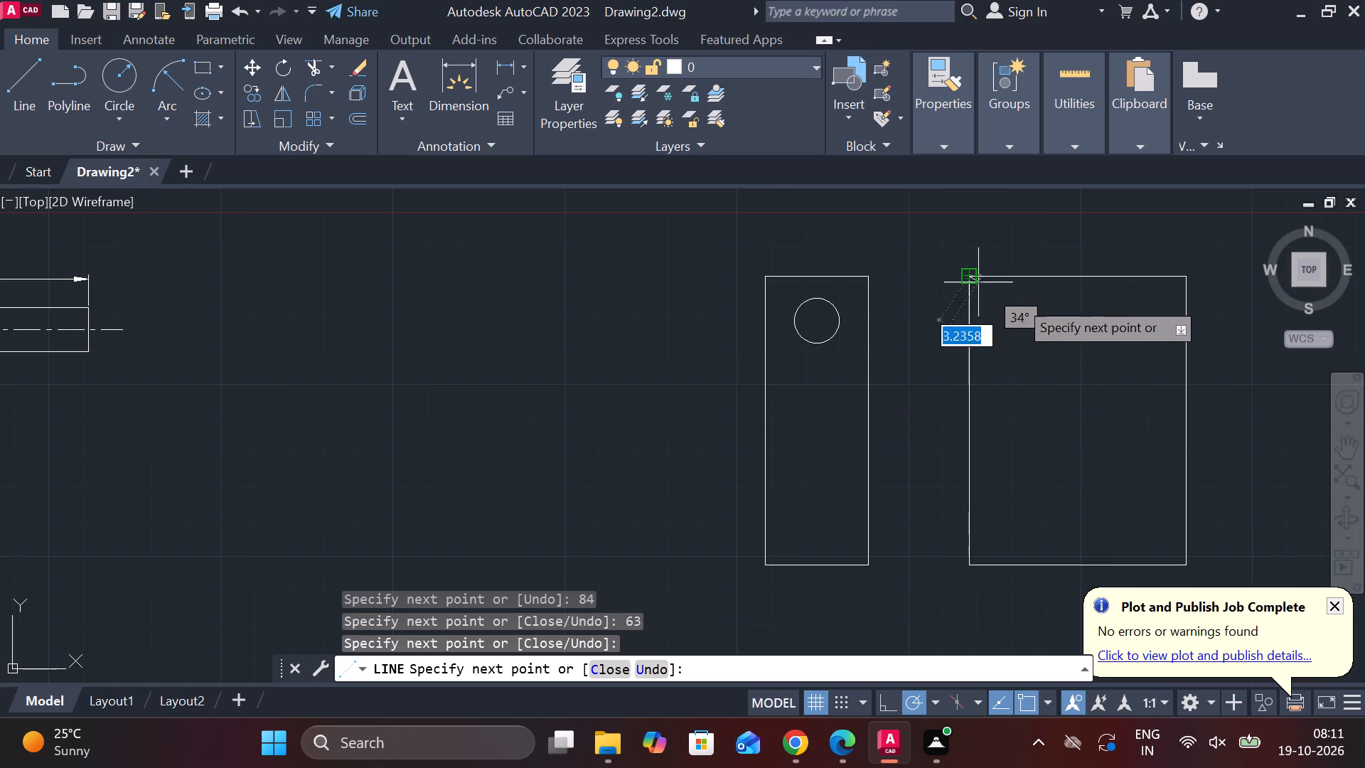
key("Escape")
Draw a horizontal line about 80 long from the wide rectangle's left edge, 42 above its bottom corner, past its right edge.
middle_click_drag(1087, 375, 980, 311)
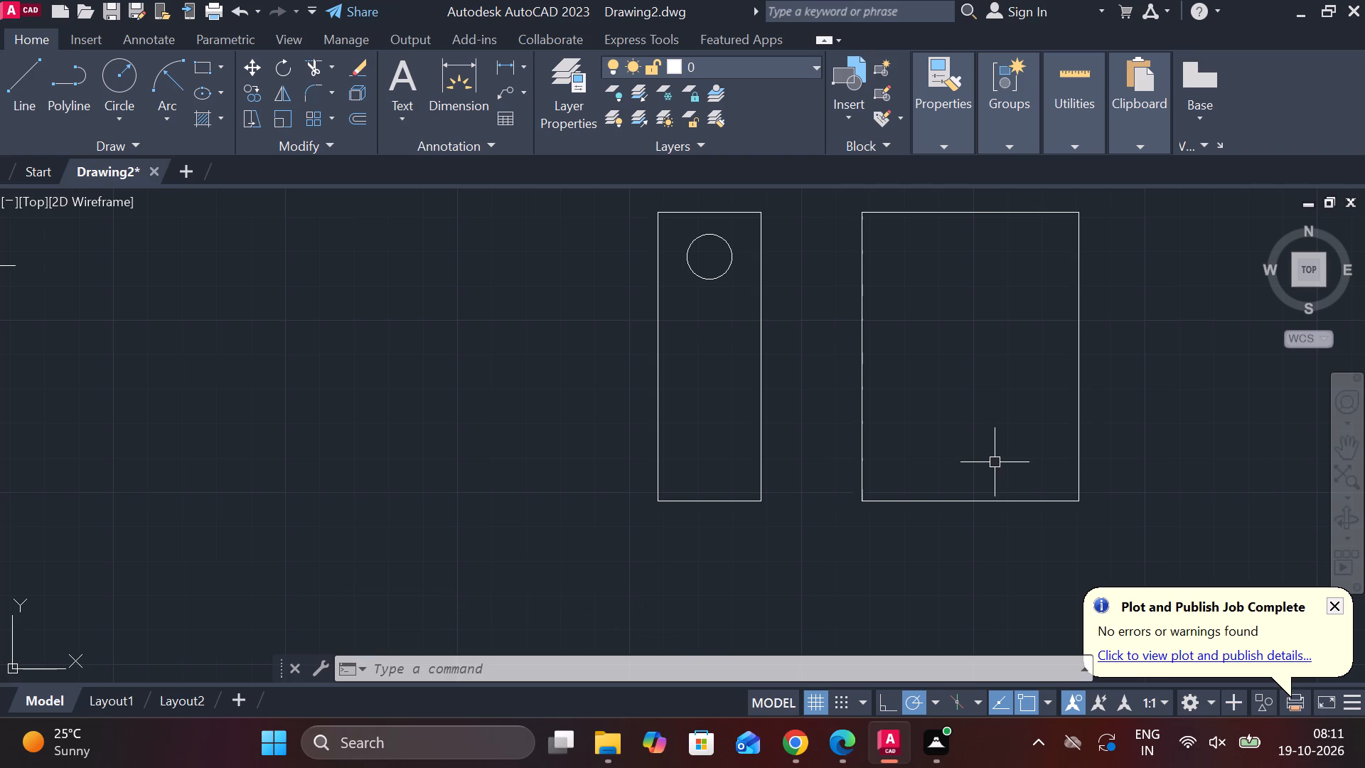
key("l")
key("Return")
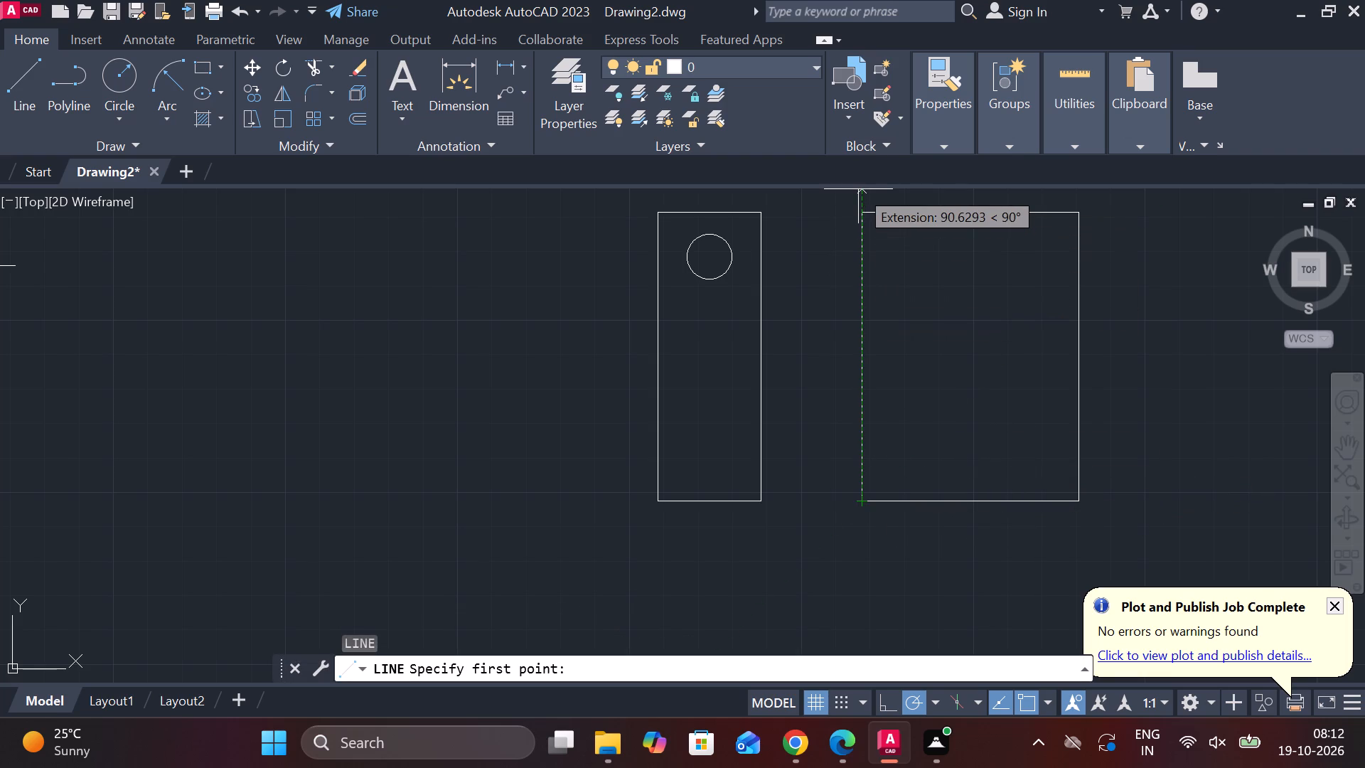
type("42")
key("space")
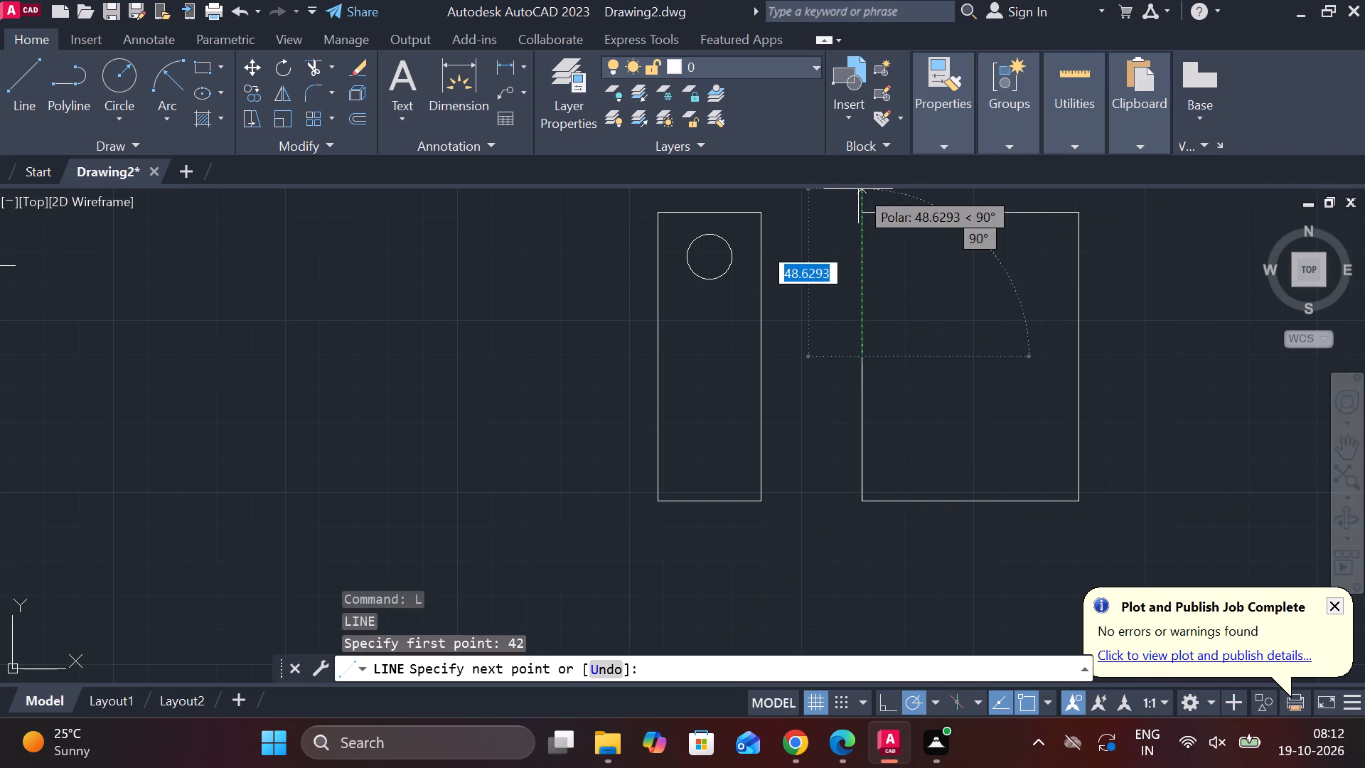
left_click(1136, 356)
key("Escape")
Lengthen the horizontal line's left end by about 87 so it extends across and past the narrow rectangle.
left_click(965, 356)
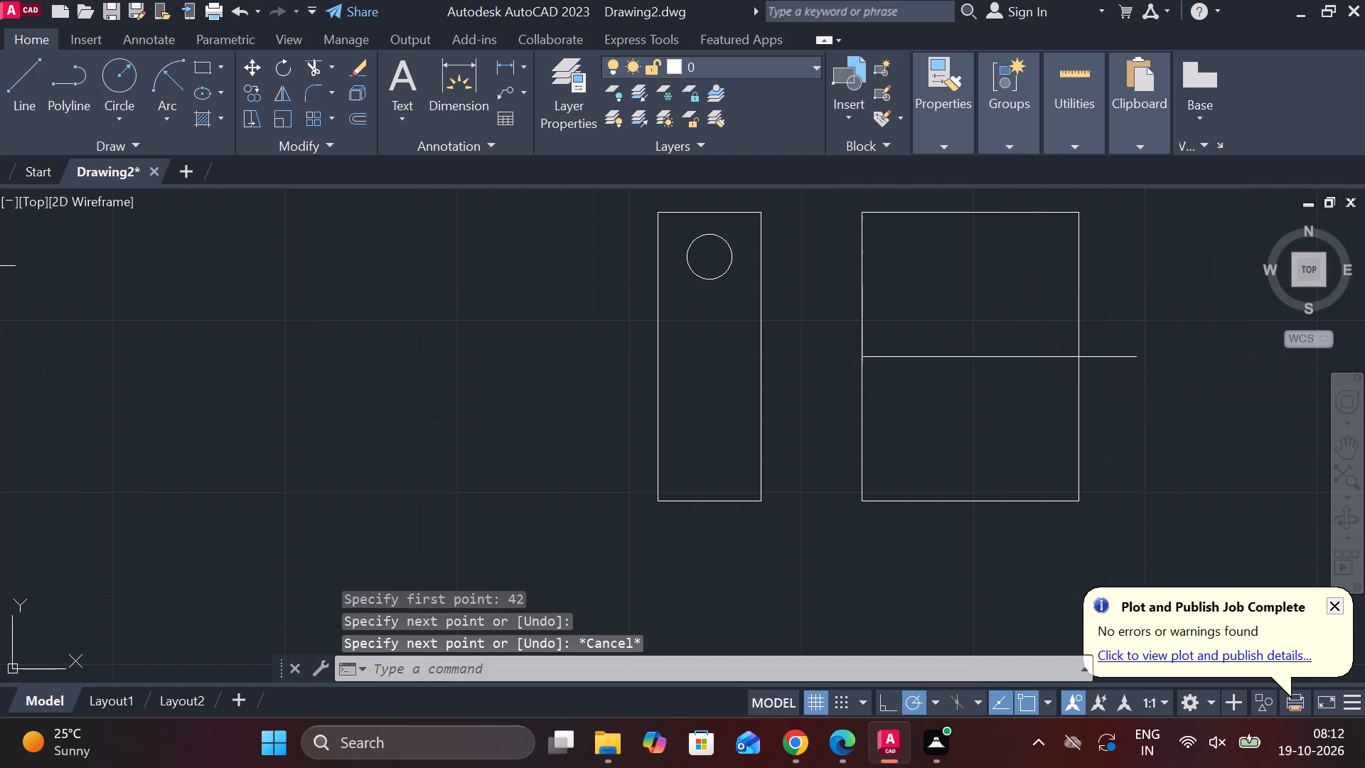
left_click(921, 406)
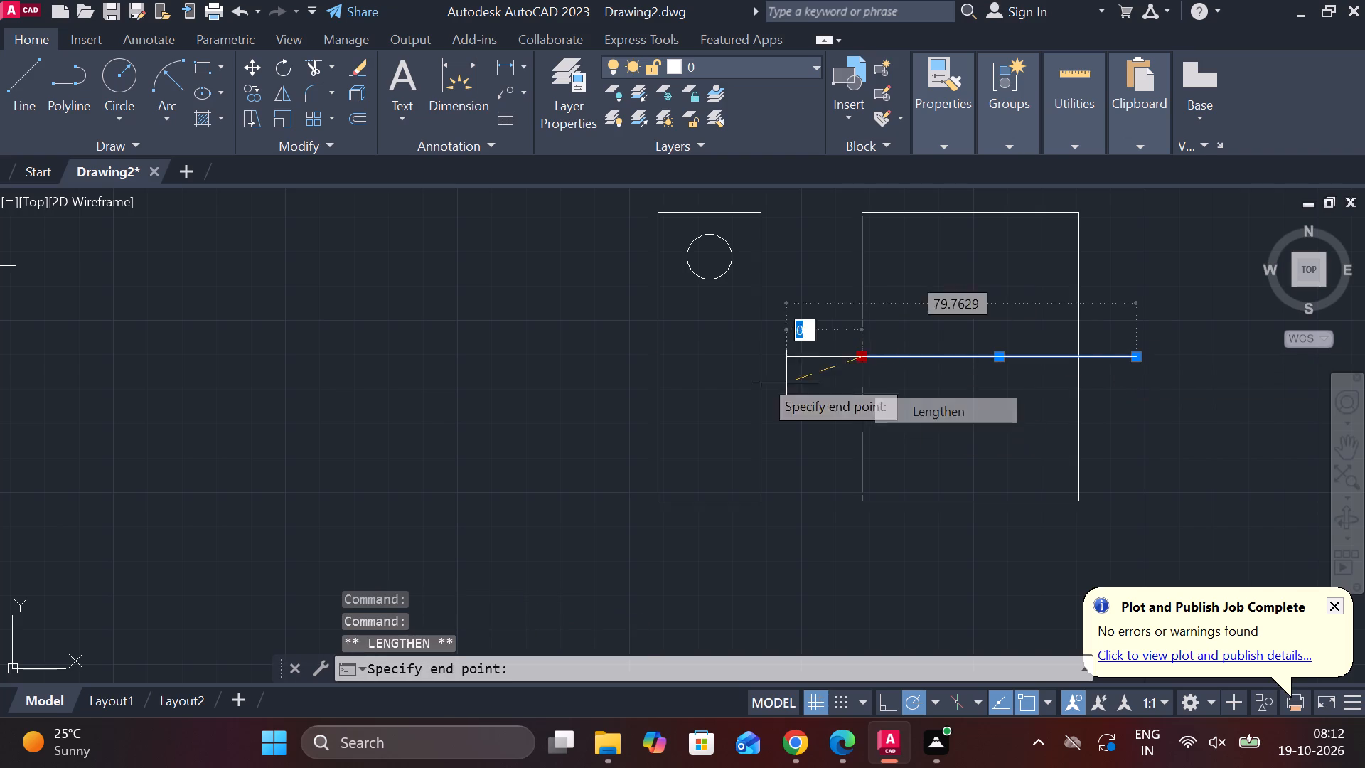
left_click(562, 362)
key("Escape")
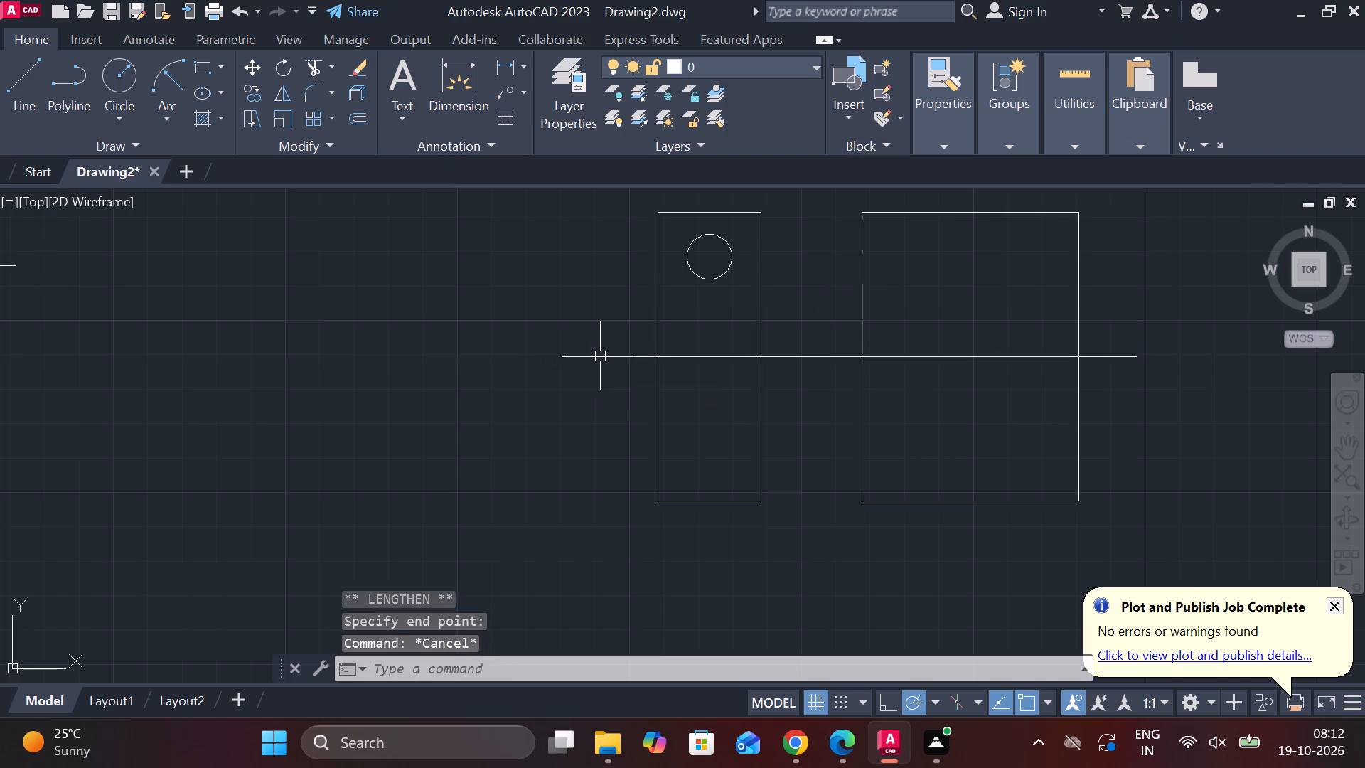
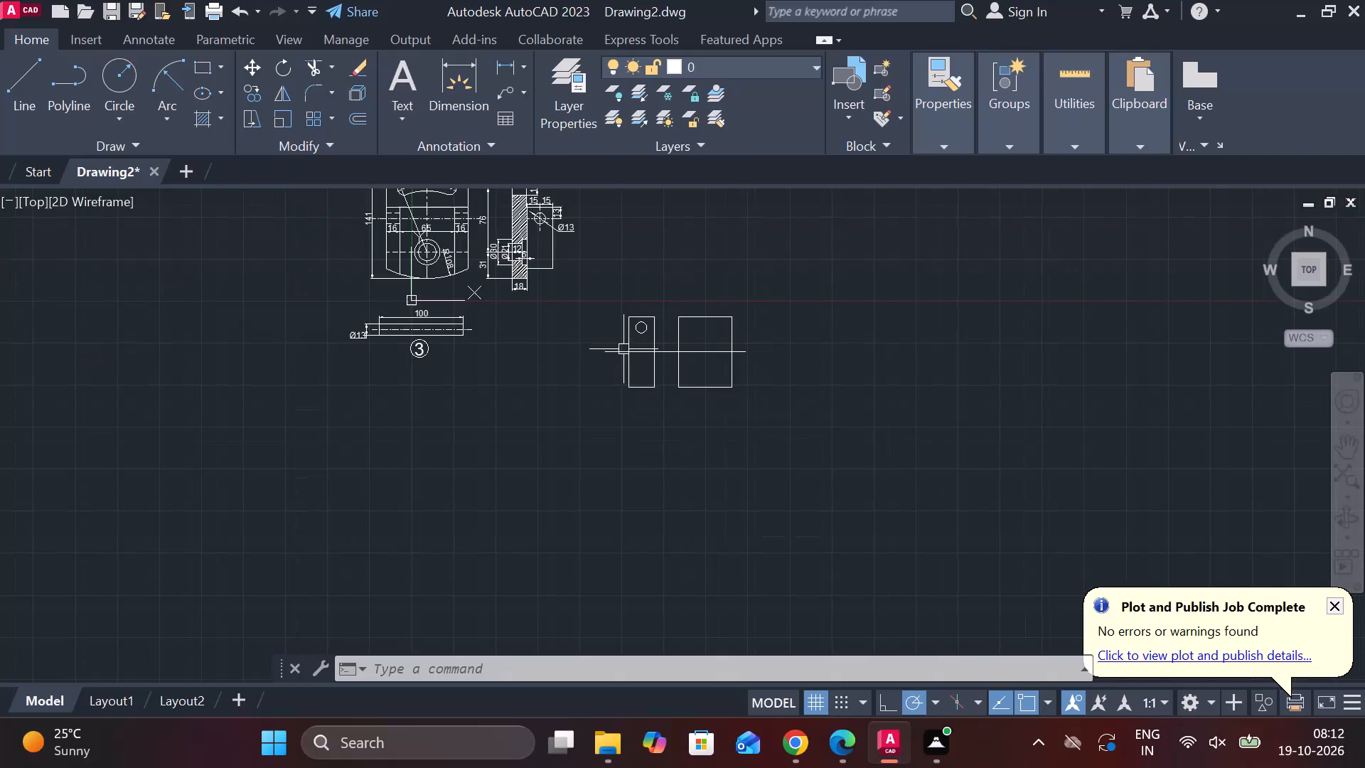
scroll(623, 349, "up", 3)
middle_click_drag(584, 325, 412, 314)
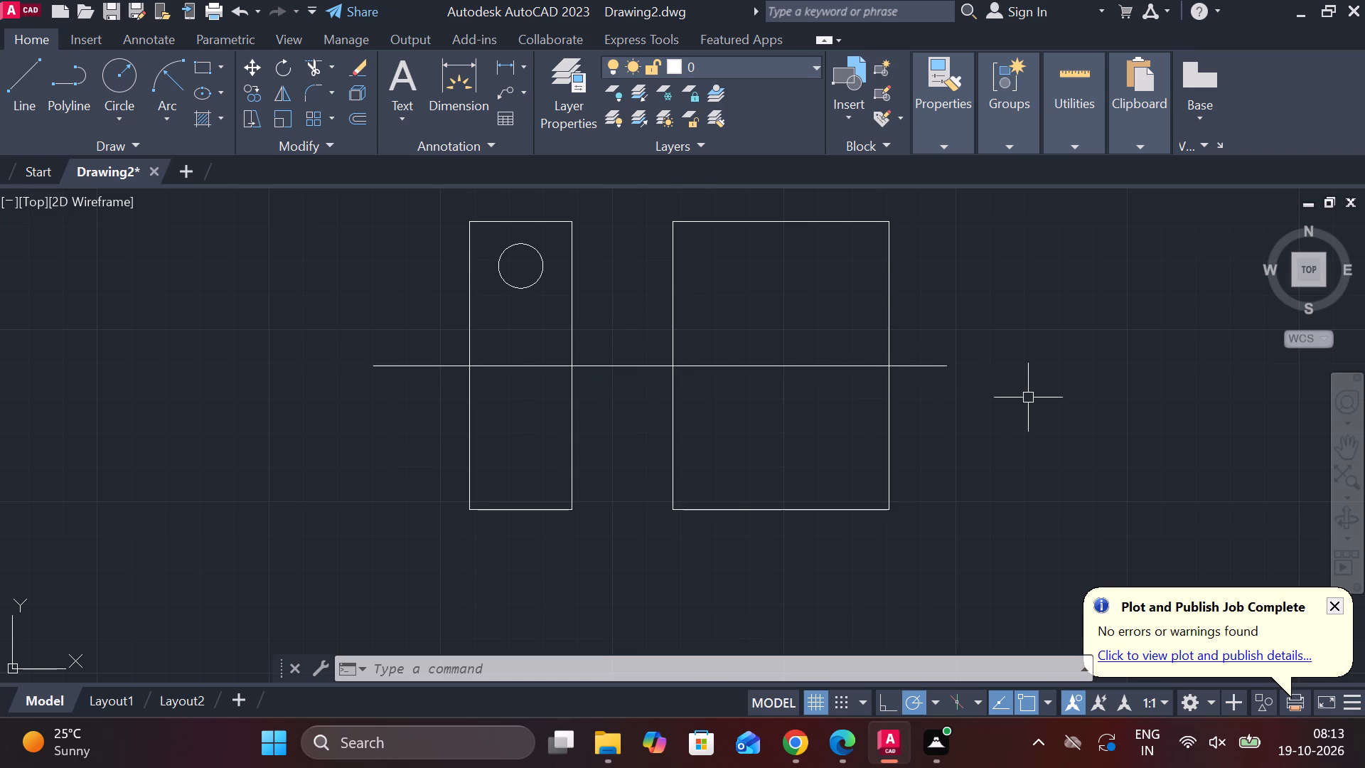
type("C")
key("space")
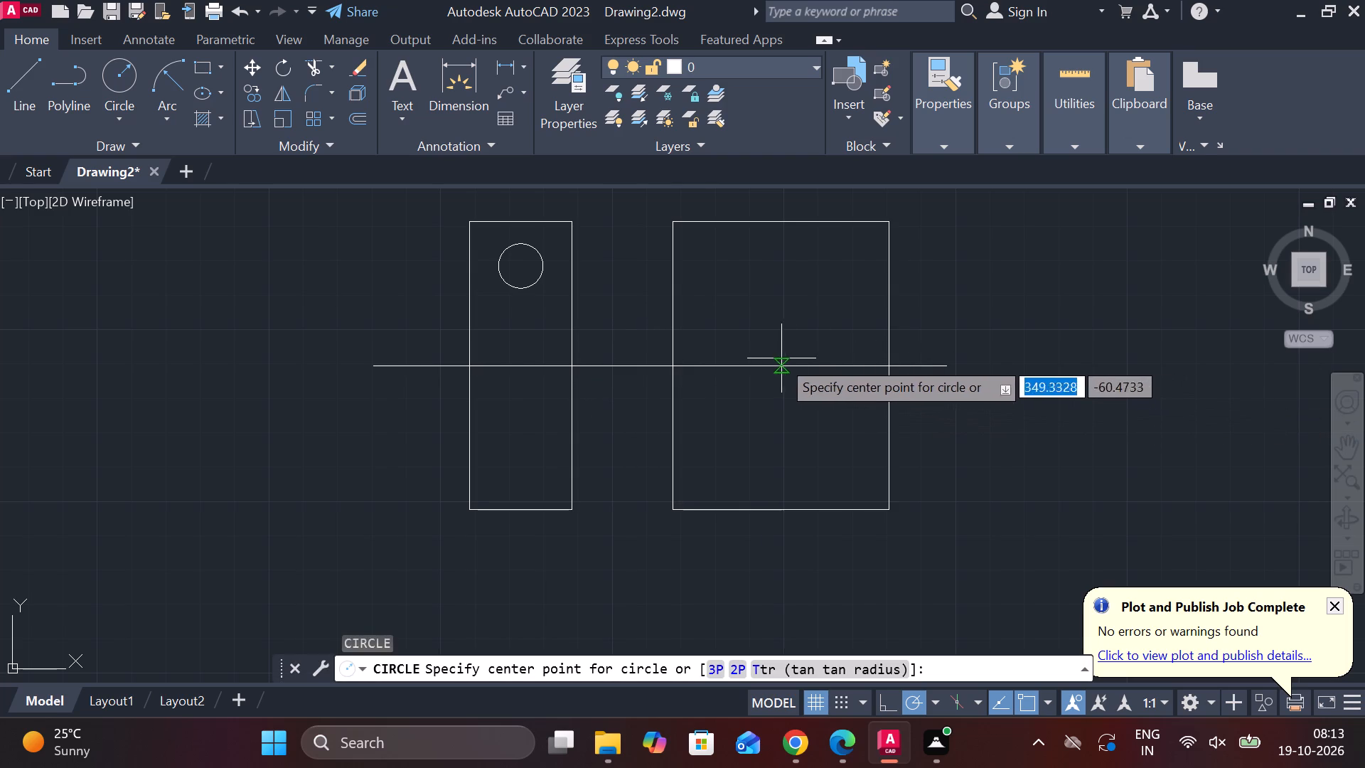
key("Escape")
Draw a vertical line from the midpoint of the wide rectangle's bottom edge up past its top edge.
key("l")
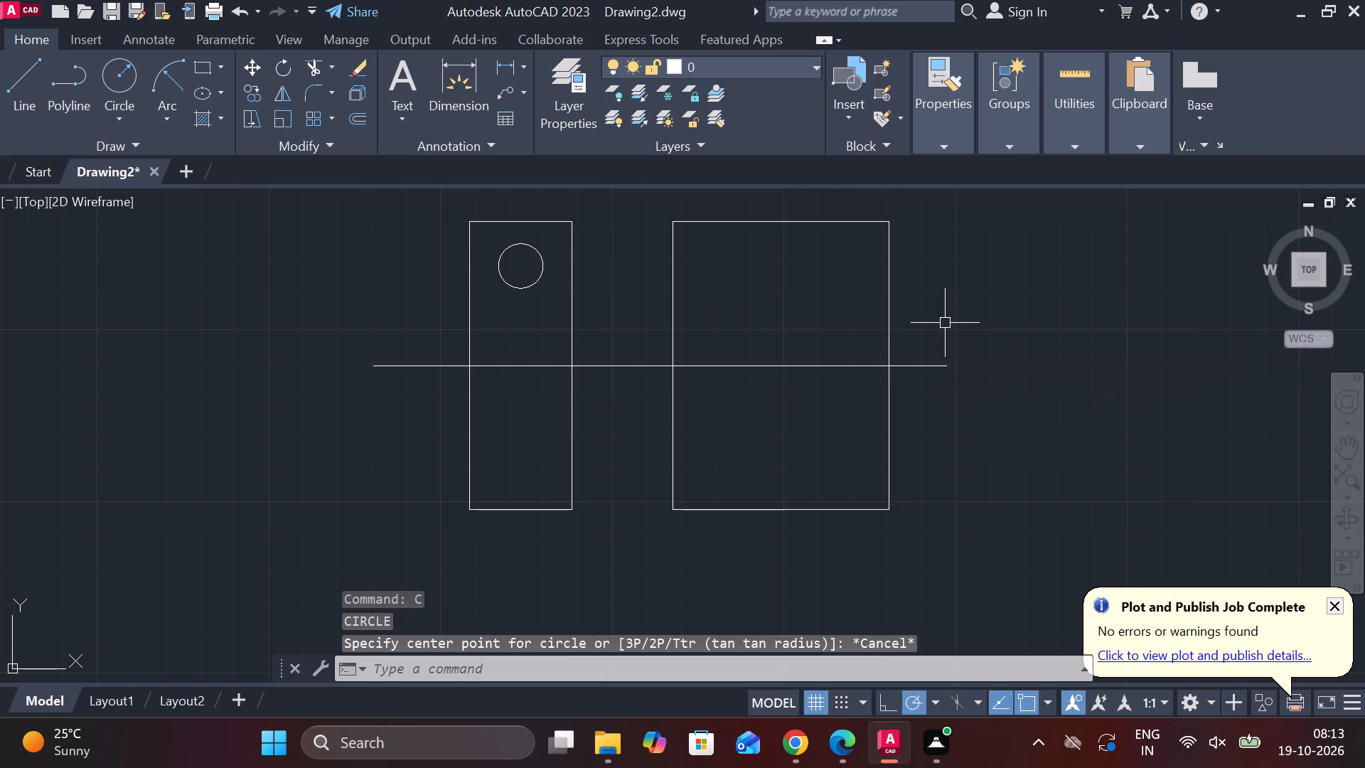
key("Return")
left_click(778, 511)
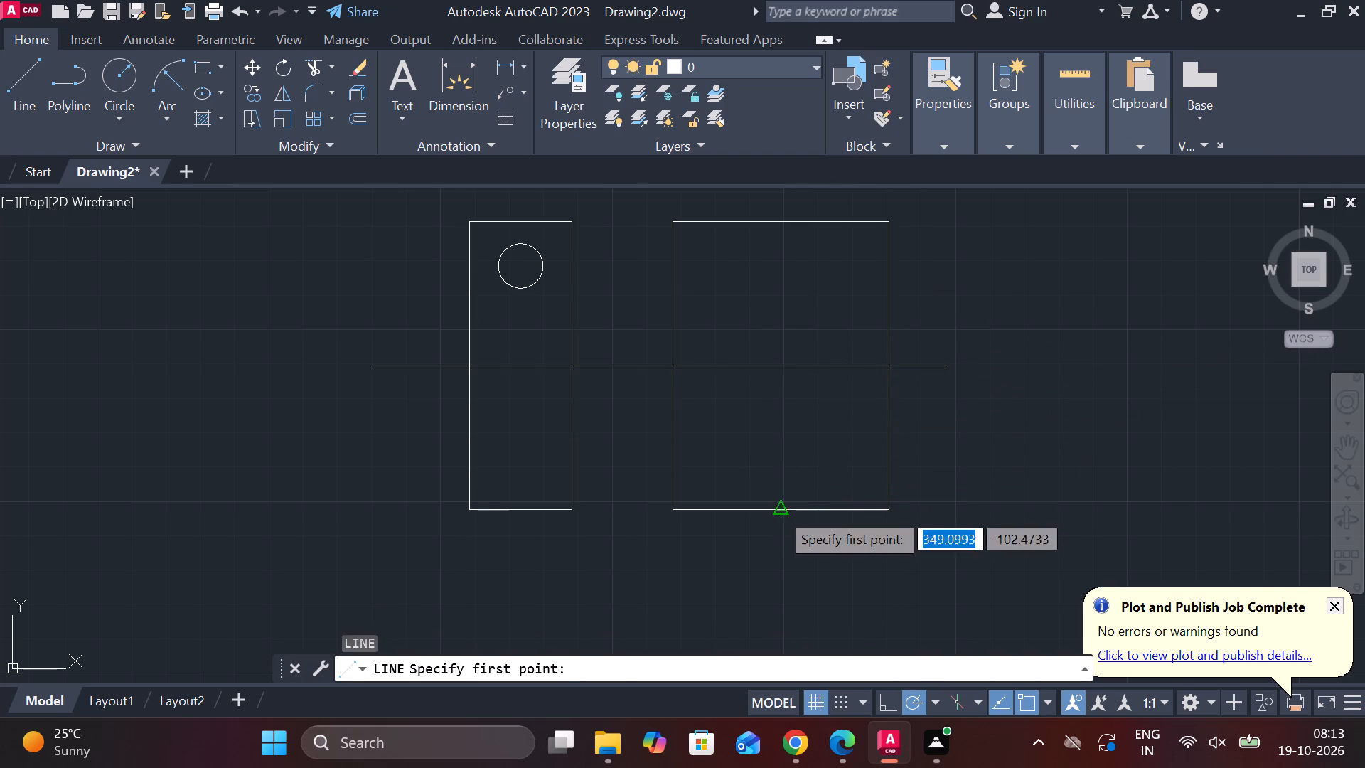
left_click(783, 195)
key("Escape")
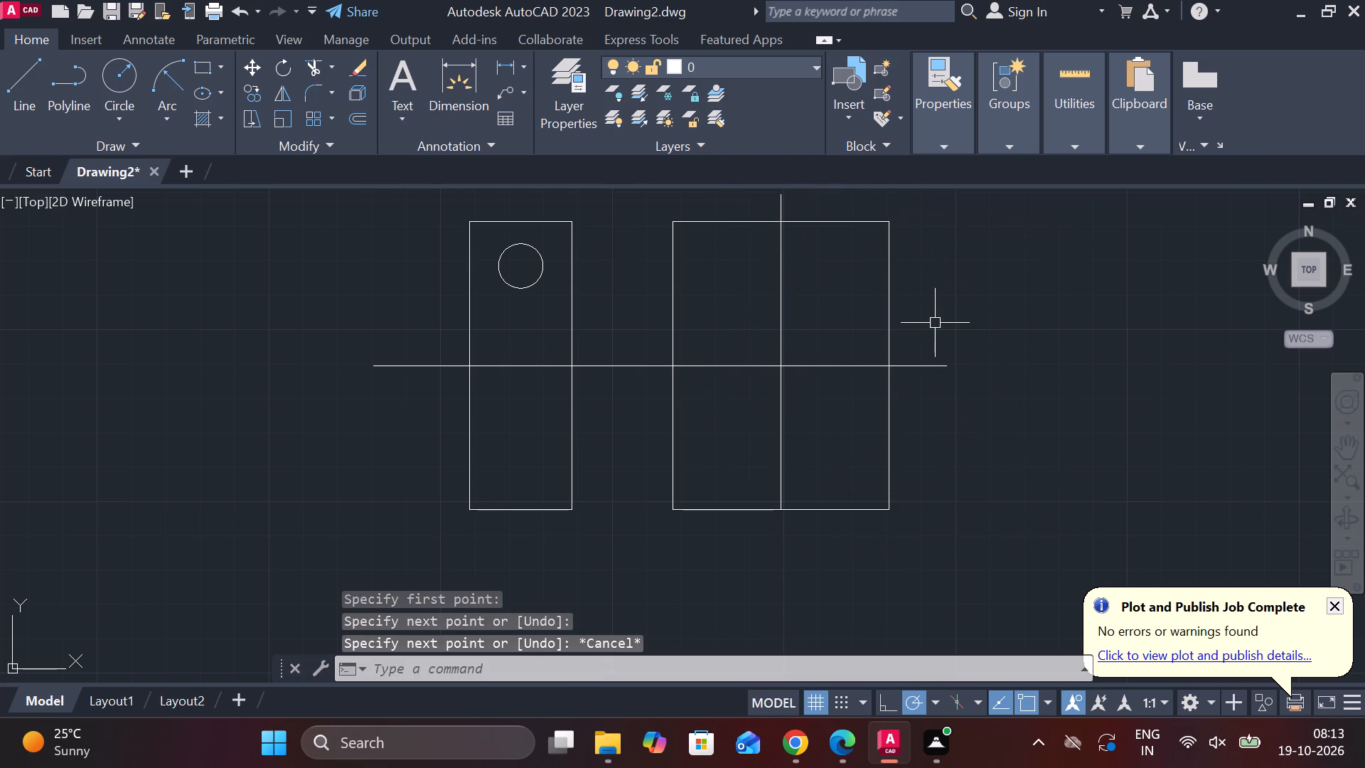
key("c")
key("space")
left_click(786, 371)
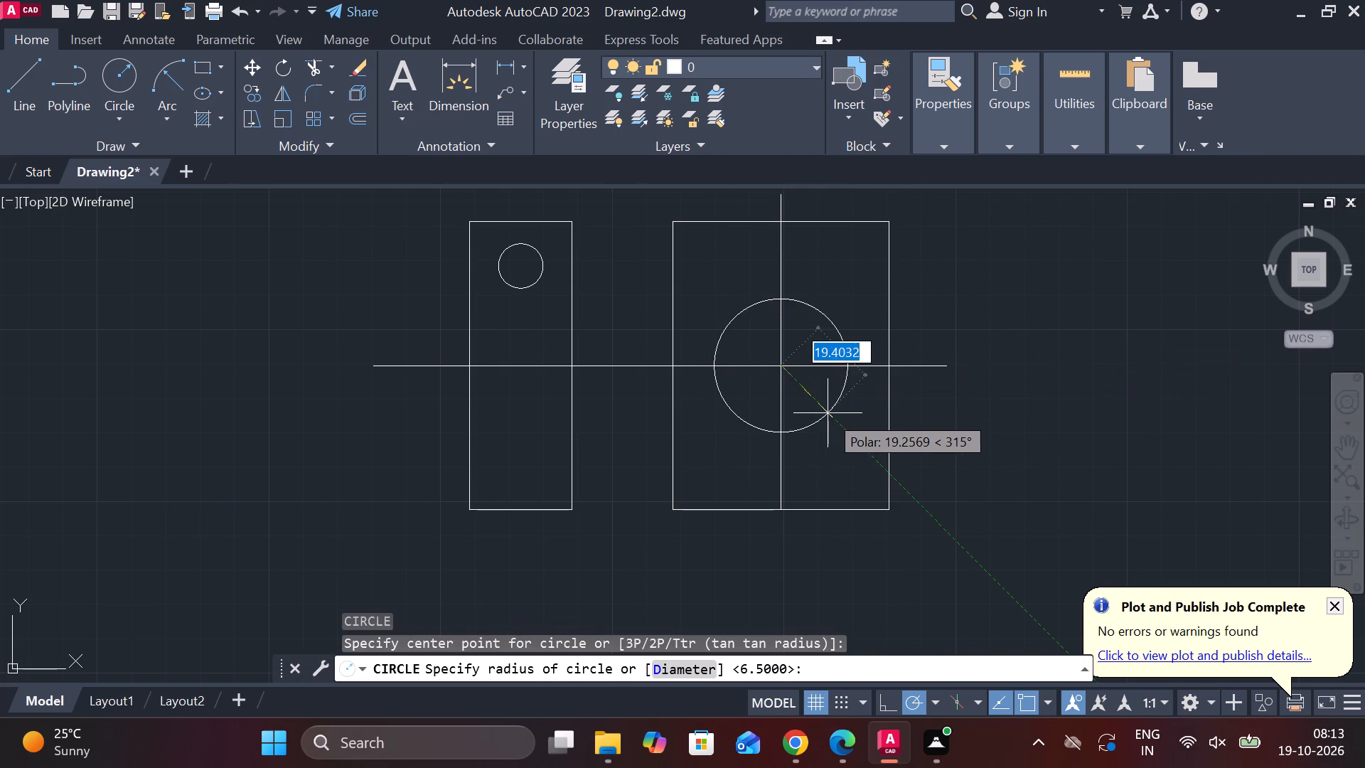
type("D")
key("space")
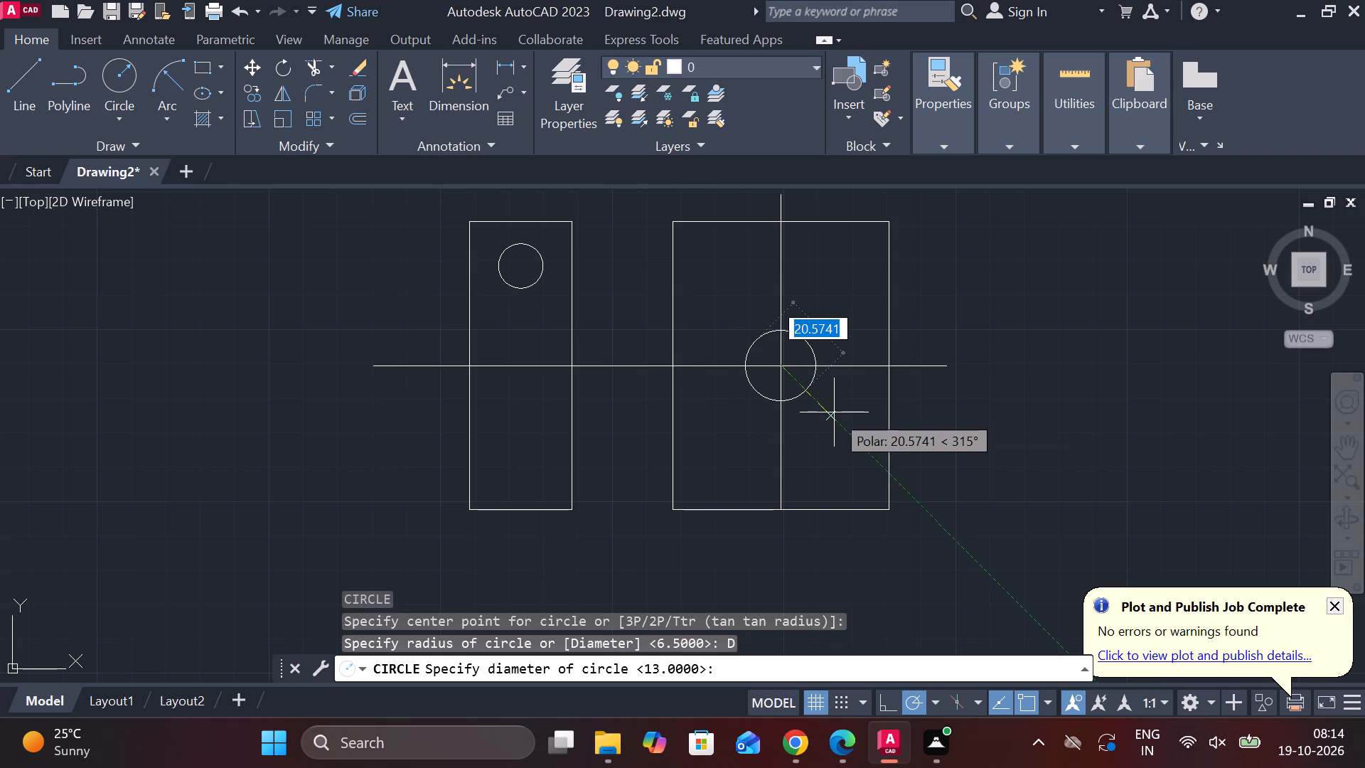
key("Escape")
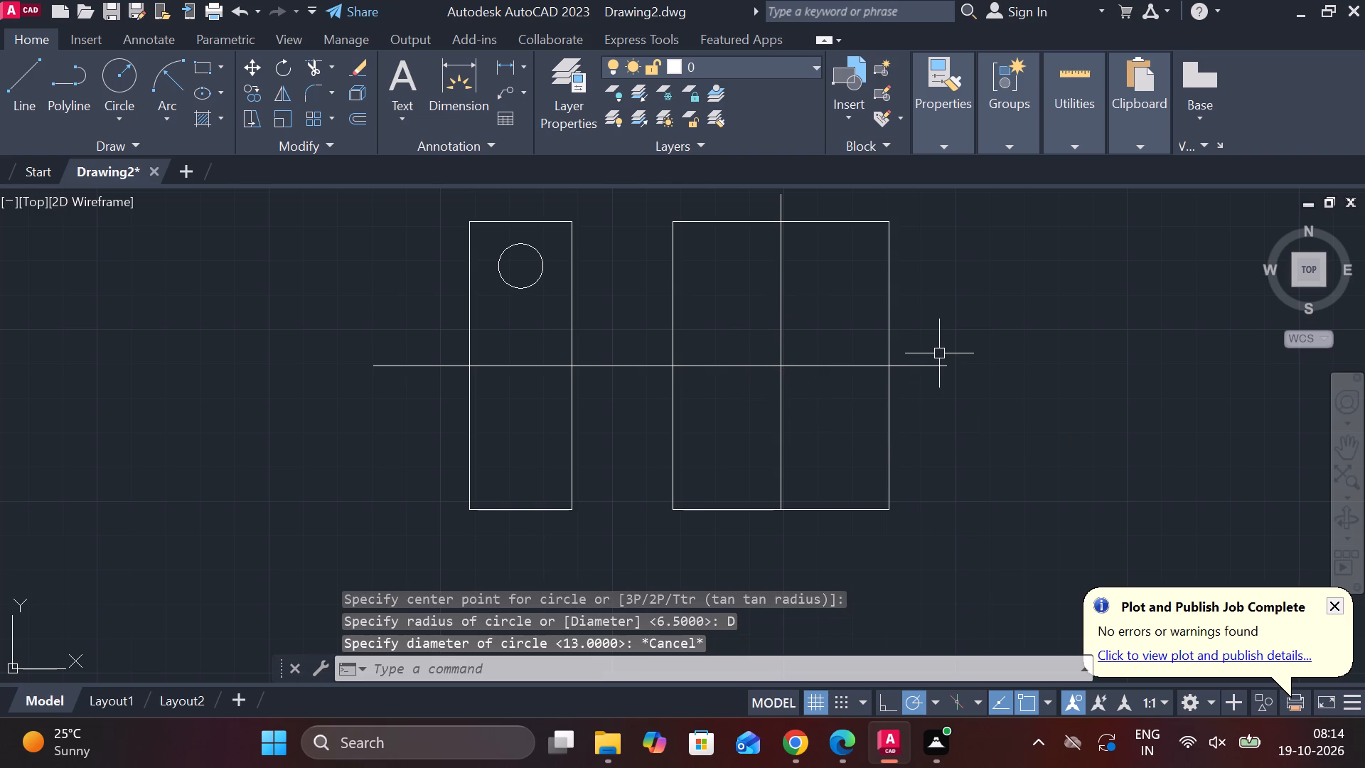
Draw two horizontal lines from the small circle's top and bottom quadrants across and past the wide rectangle's far edge.
key("l")
key("Return")
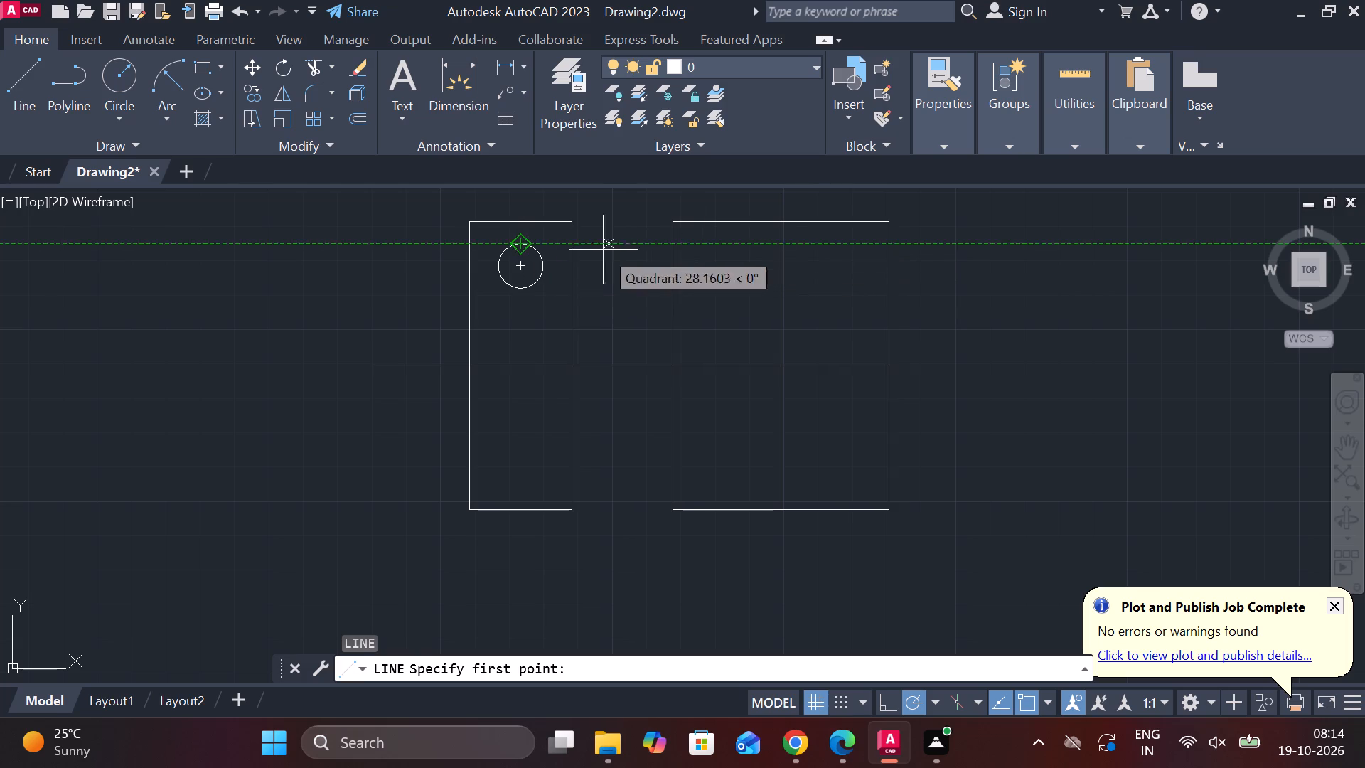
left_click(525, 245)
left_click(973, 249)
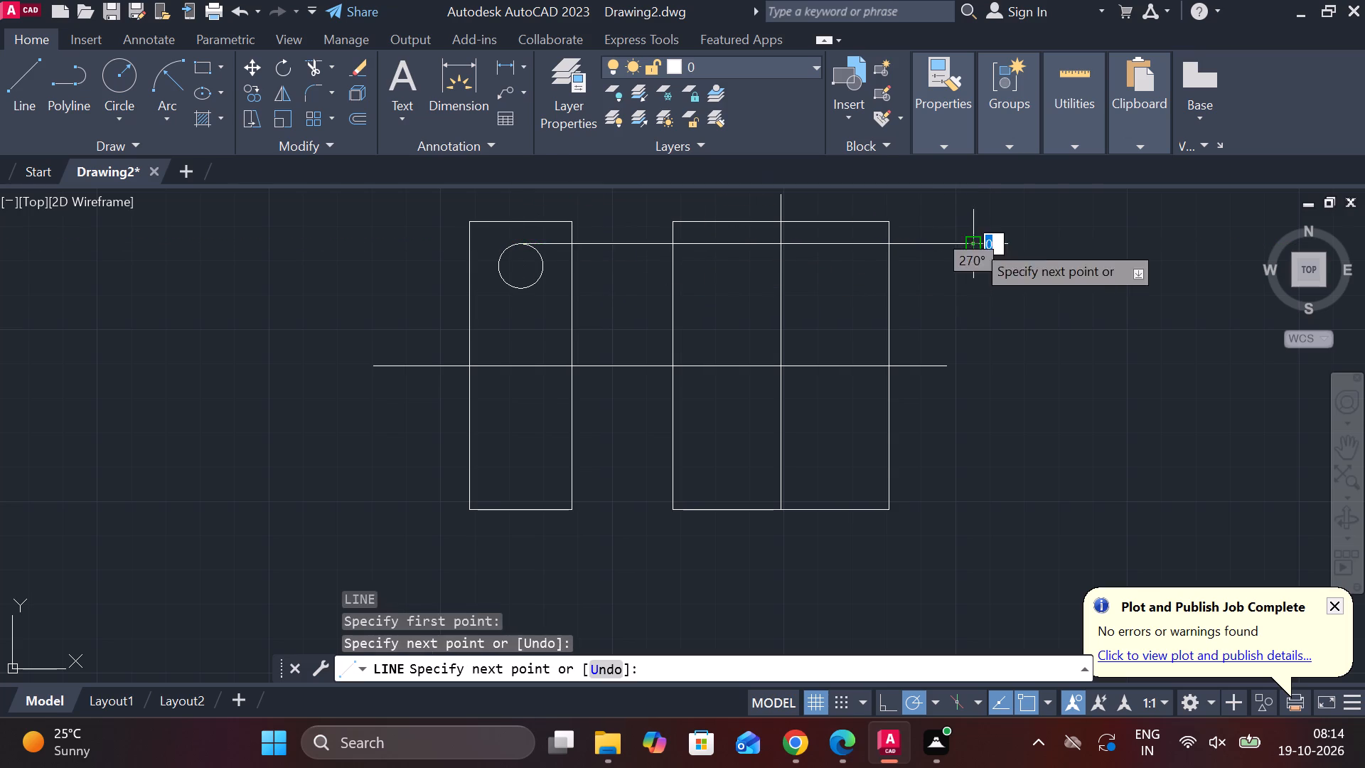
key("Escape")
key("space")
left_click(518, 292)
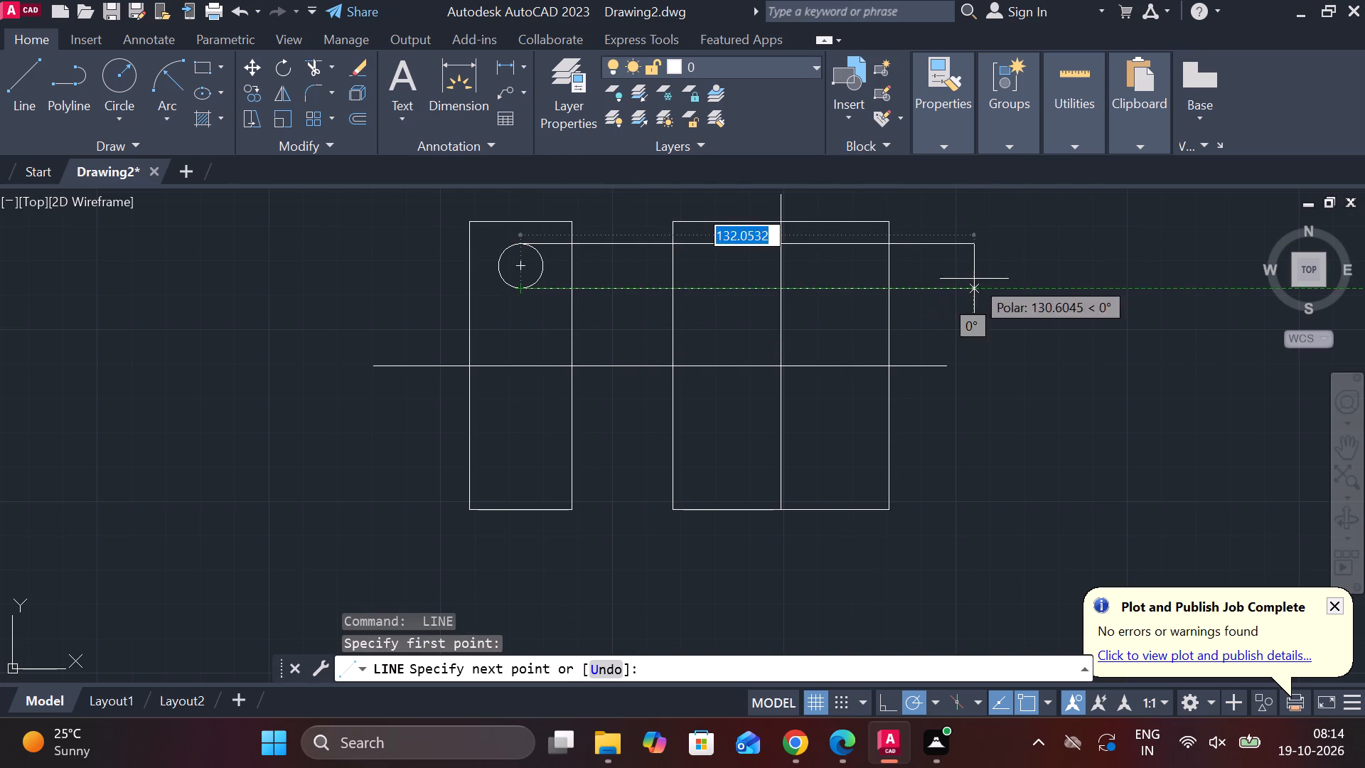
left_click(1011, 279)
key("Escape")
Trim the two projected lines so only the portions inside the wide rectangle remain.
type("TR")
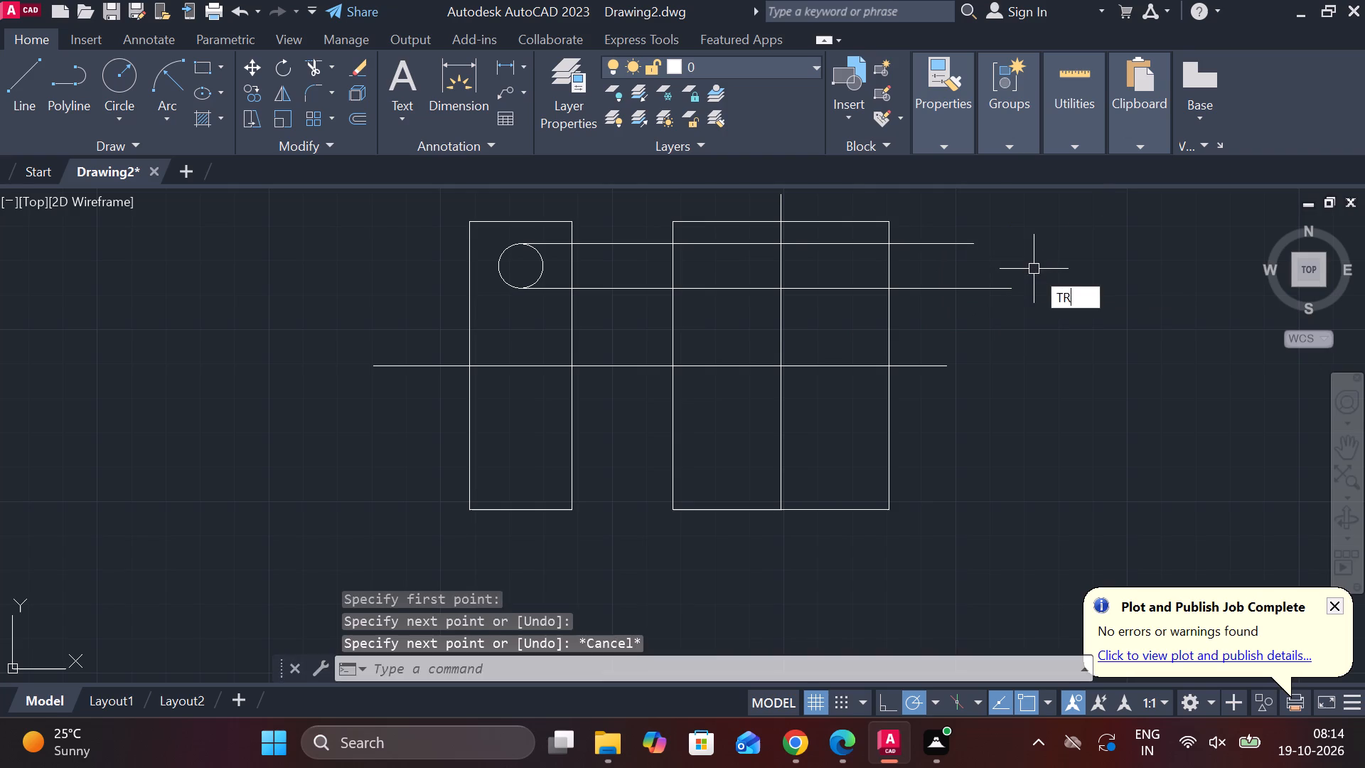
key("space")
left_click_drag(941, 215, 950, 318)
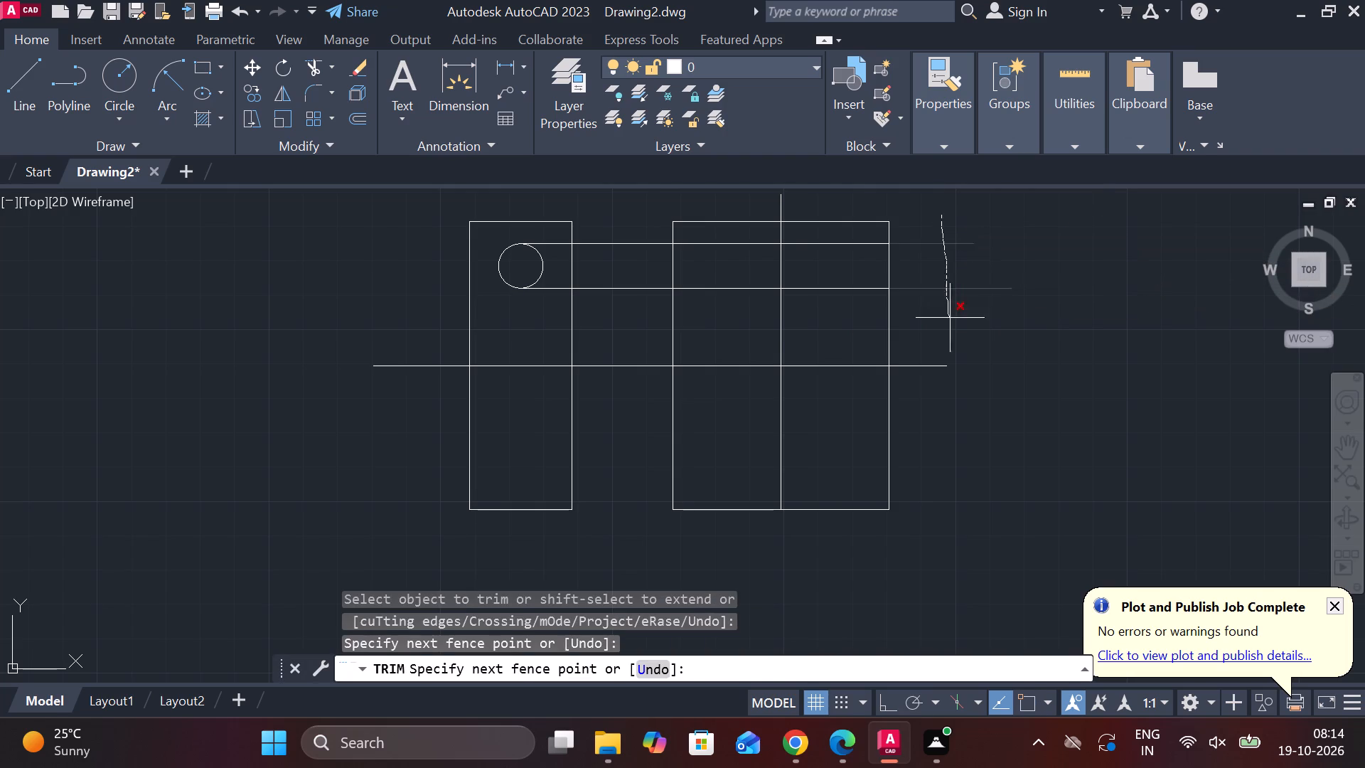
left_click_drag(608, 214, 614, 338)
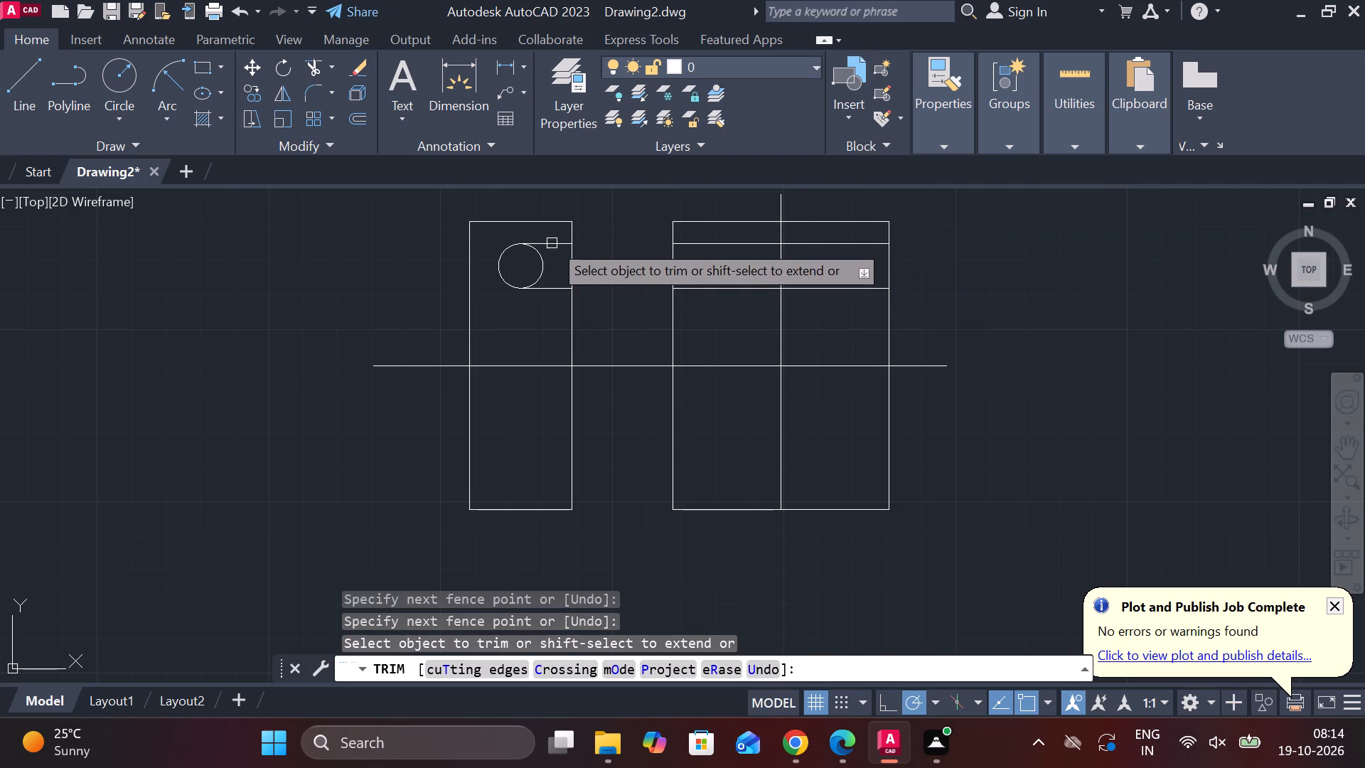
left_click_drag(552, 235, 560, 303)
key("Escape")
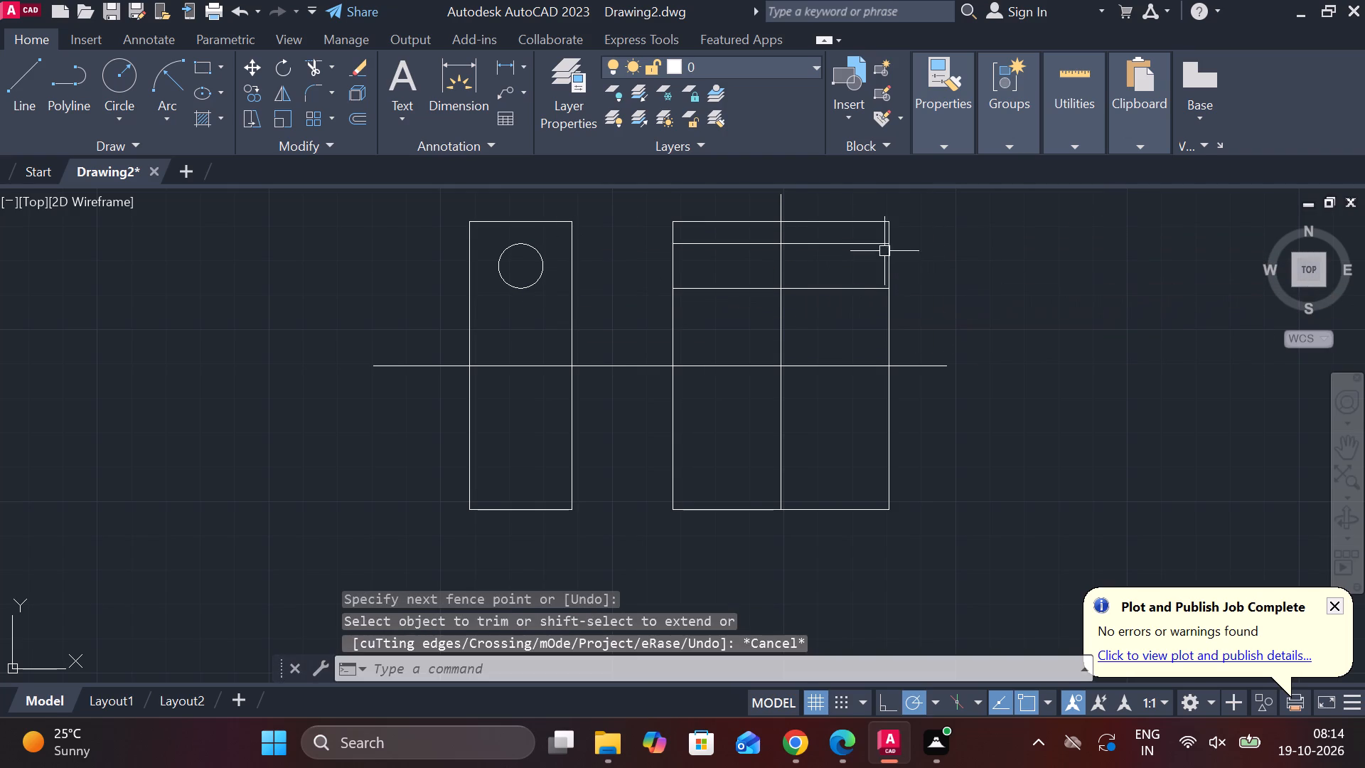
Change the linetype of the two projected hole lines in the wide rectangle to DASHED.
left_click(851, 242)
left_click(859, 289)
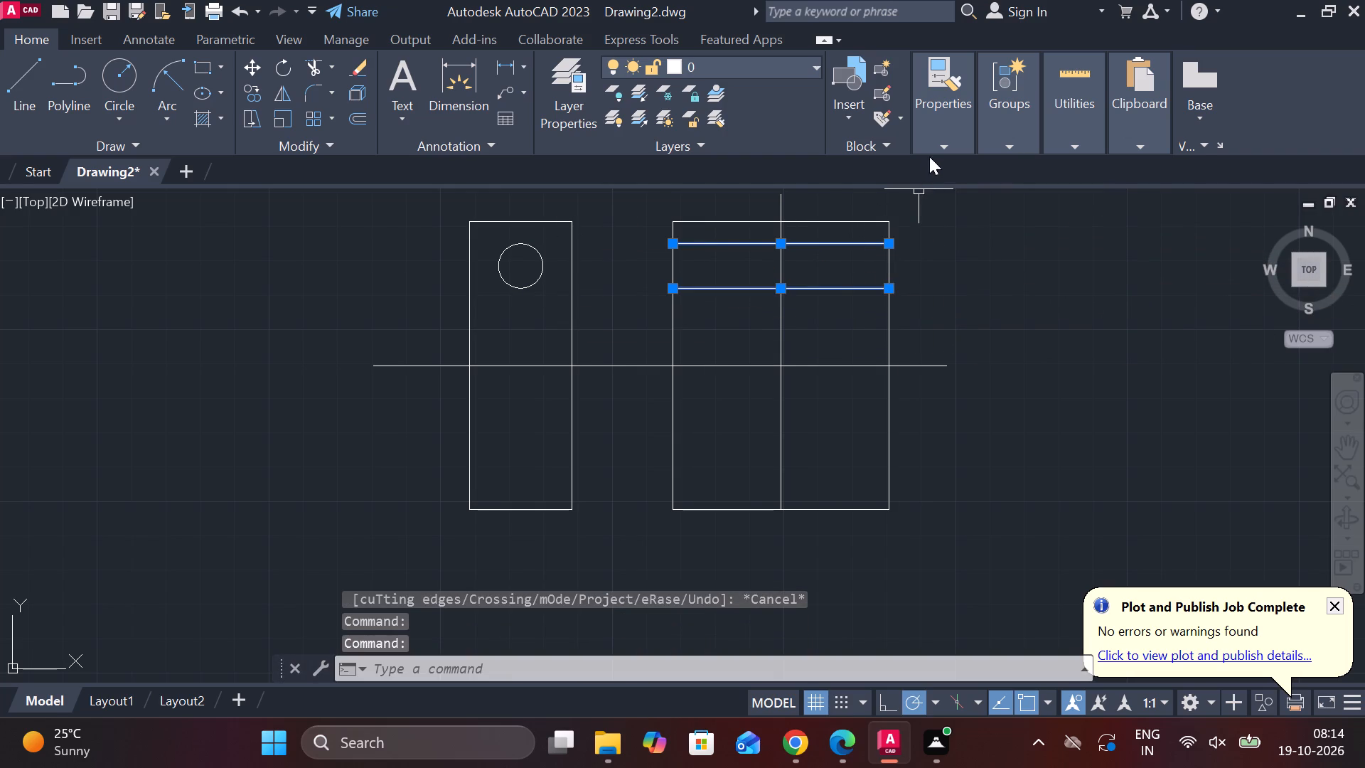
left_click(936, 149)
left_click(1111, 220)
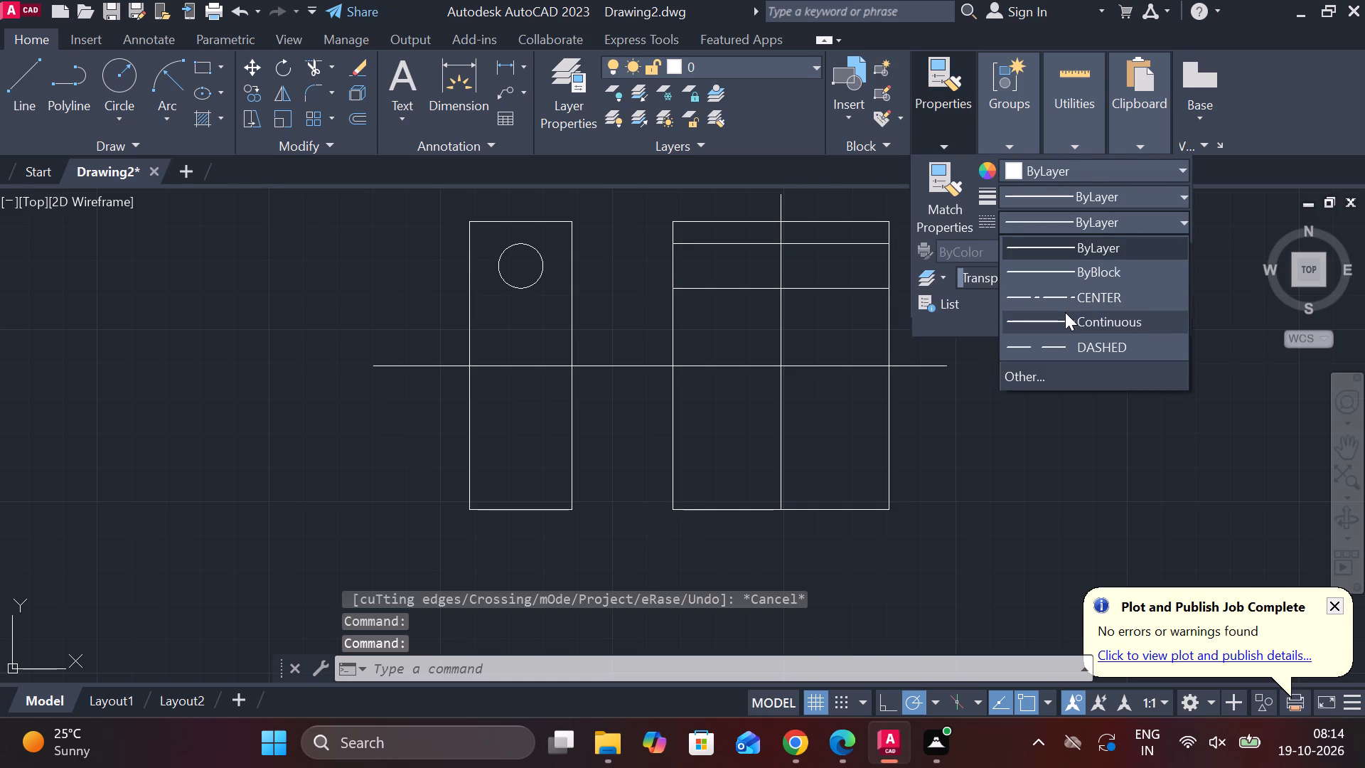
left_click(1065, 347)
key("Escape")
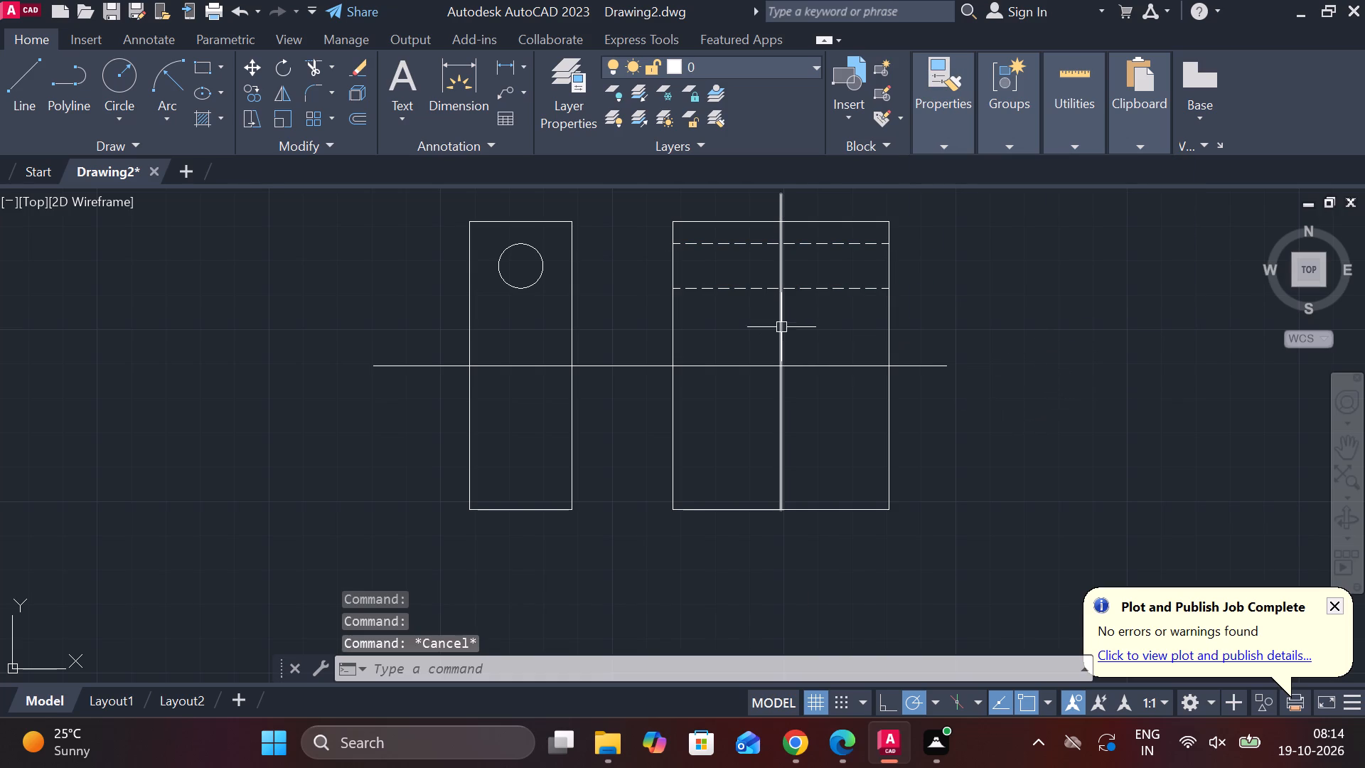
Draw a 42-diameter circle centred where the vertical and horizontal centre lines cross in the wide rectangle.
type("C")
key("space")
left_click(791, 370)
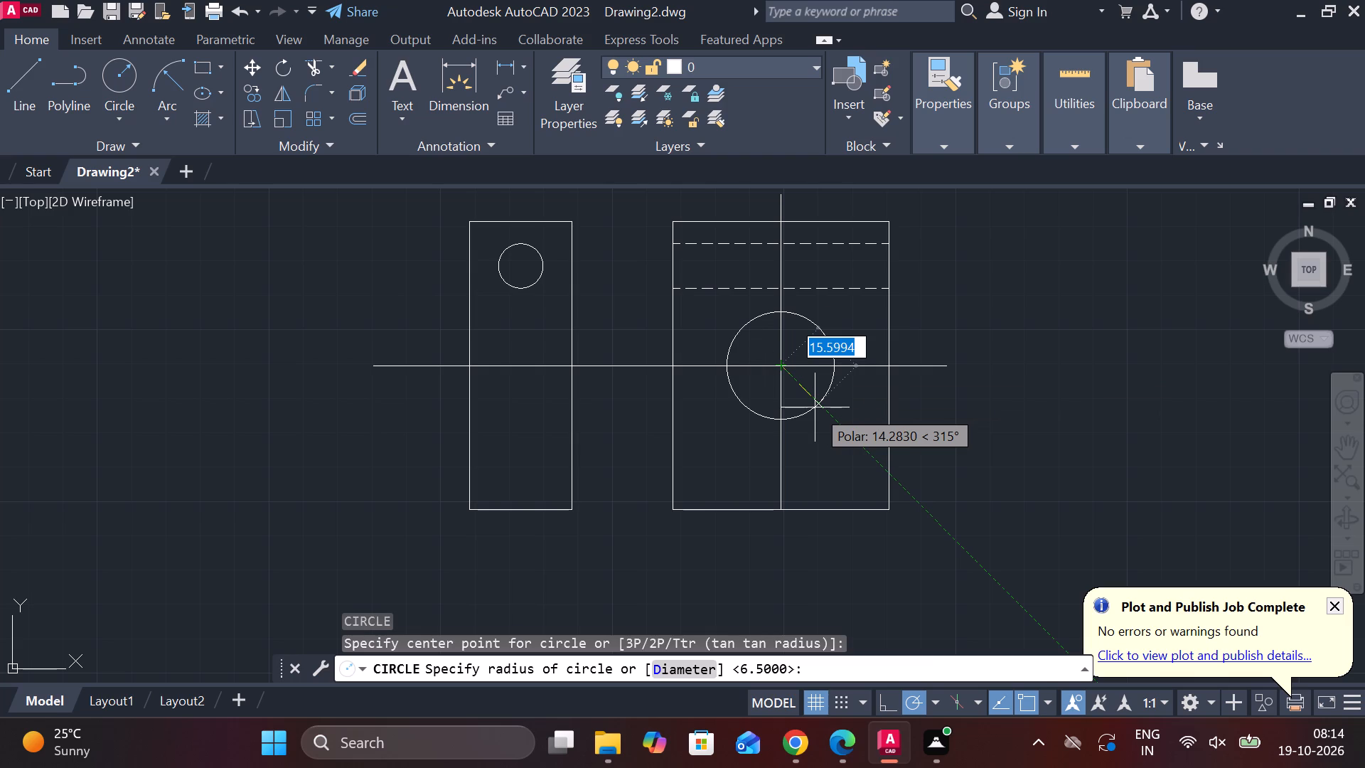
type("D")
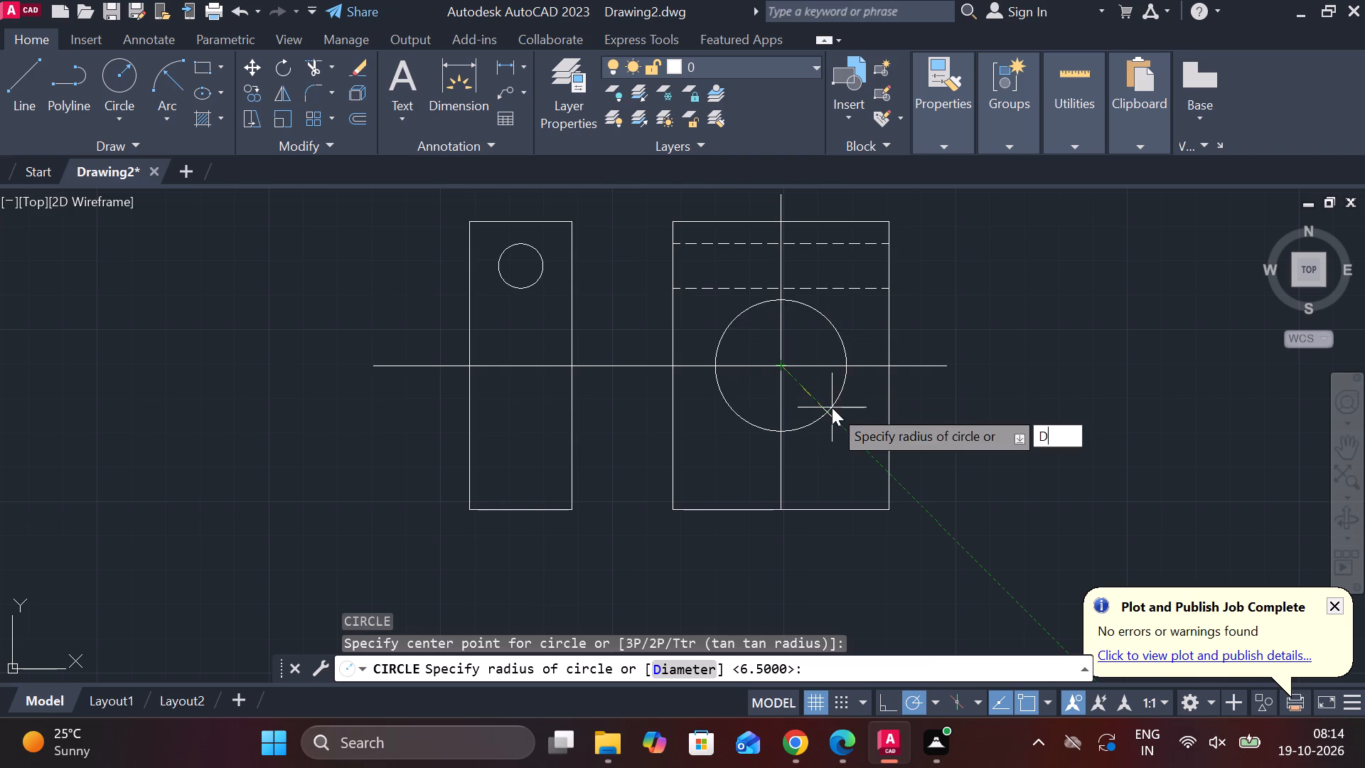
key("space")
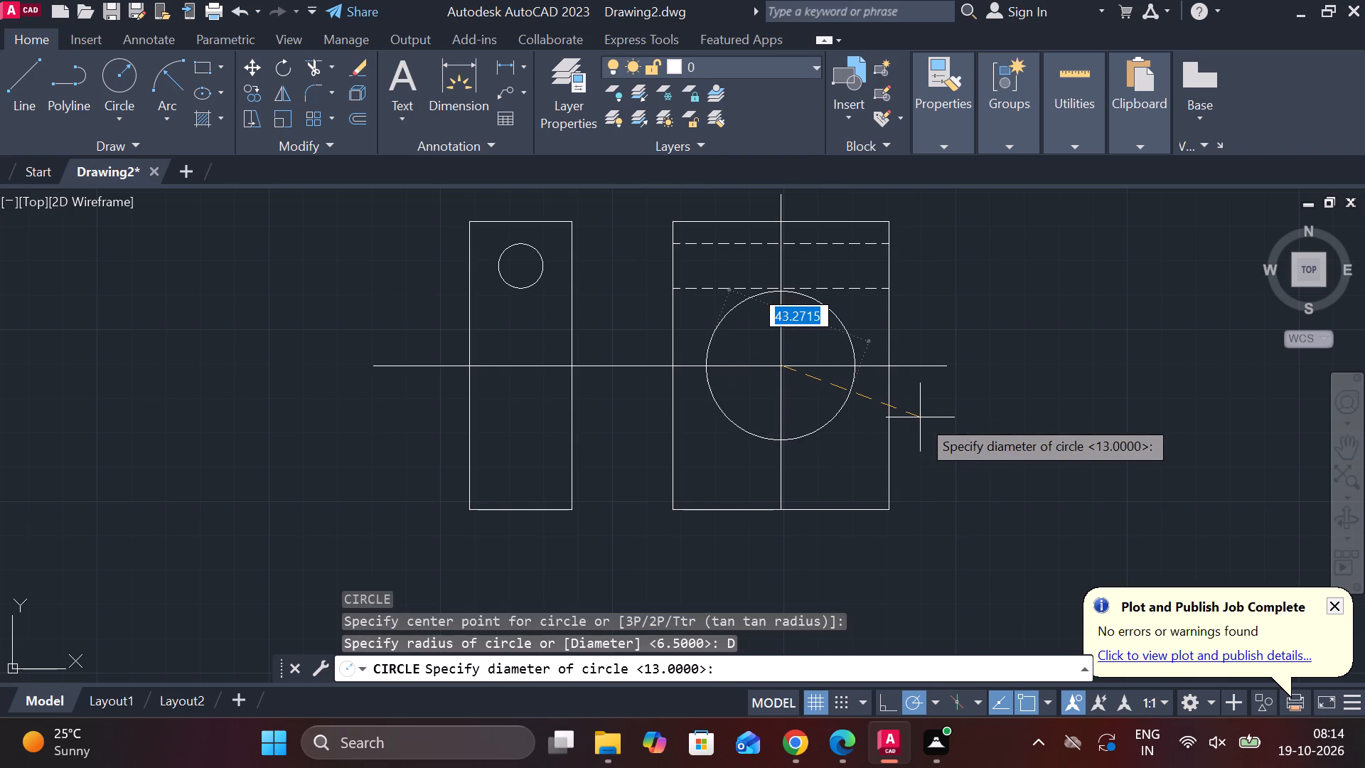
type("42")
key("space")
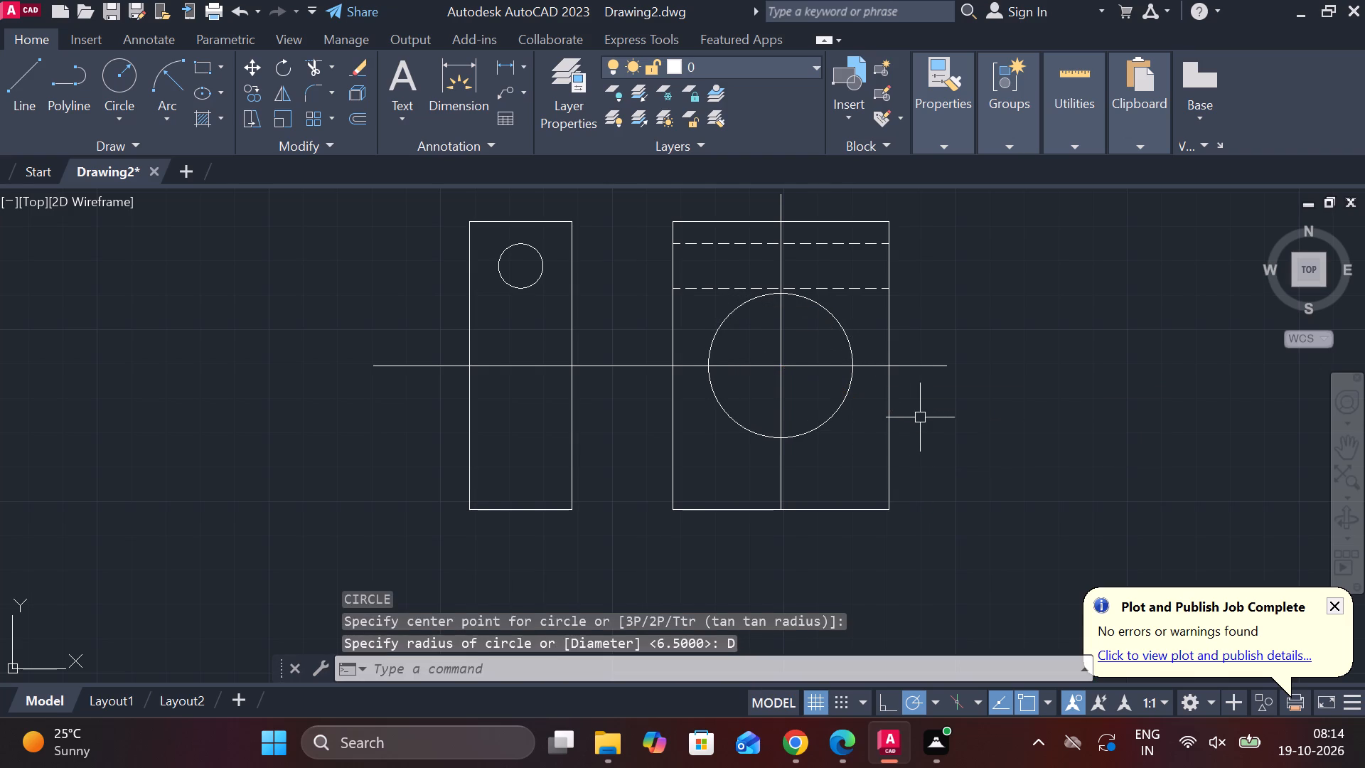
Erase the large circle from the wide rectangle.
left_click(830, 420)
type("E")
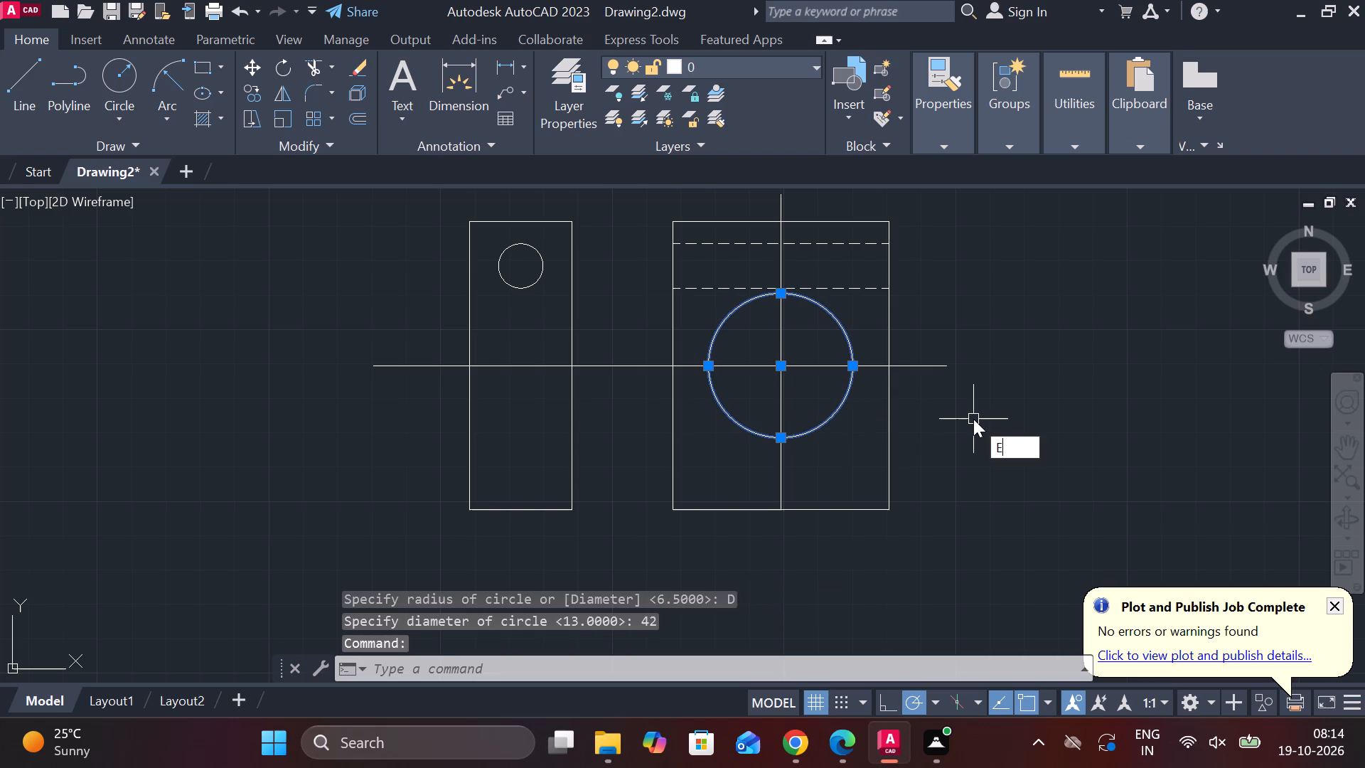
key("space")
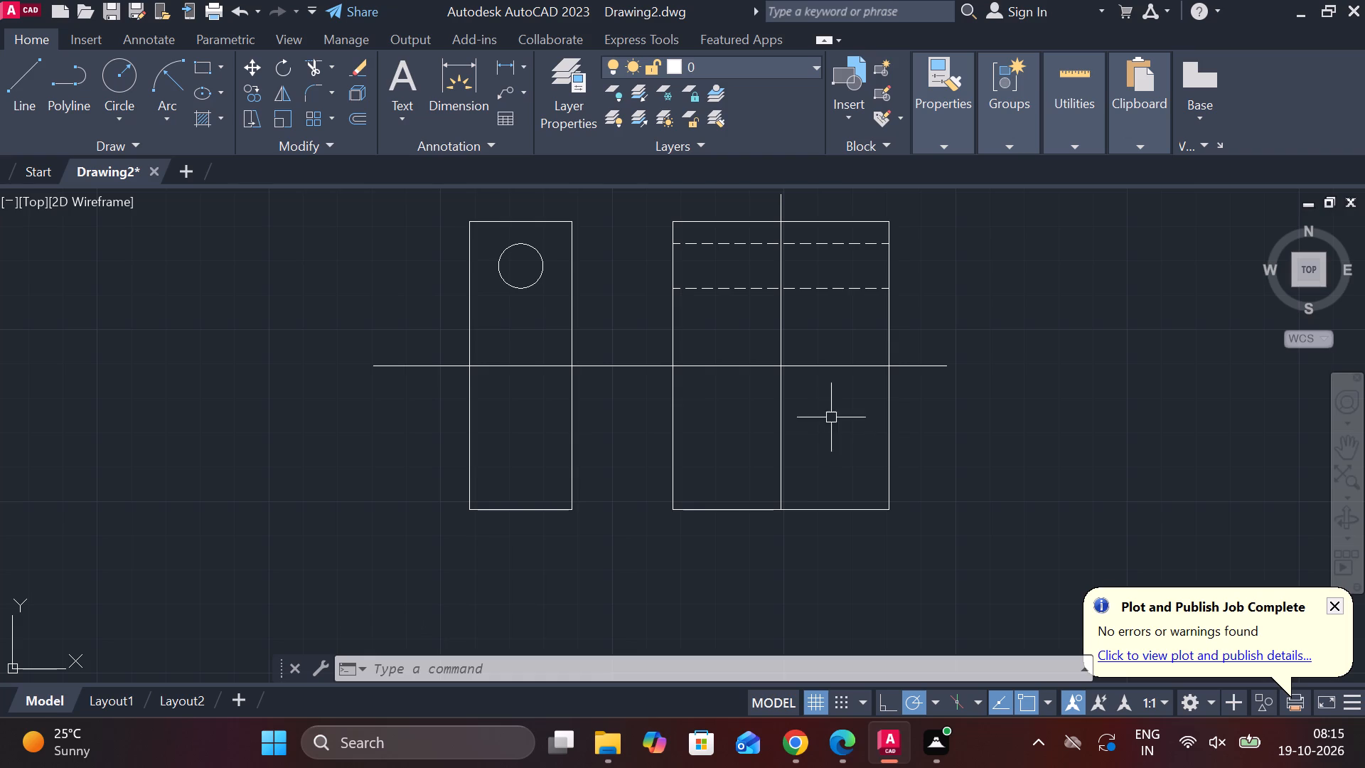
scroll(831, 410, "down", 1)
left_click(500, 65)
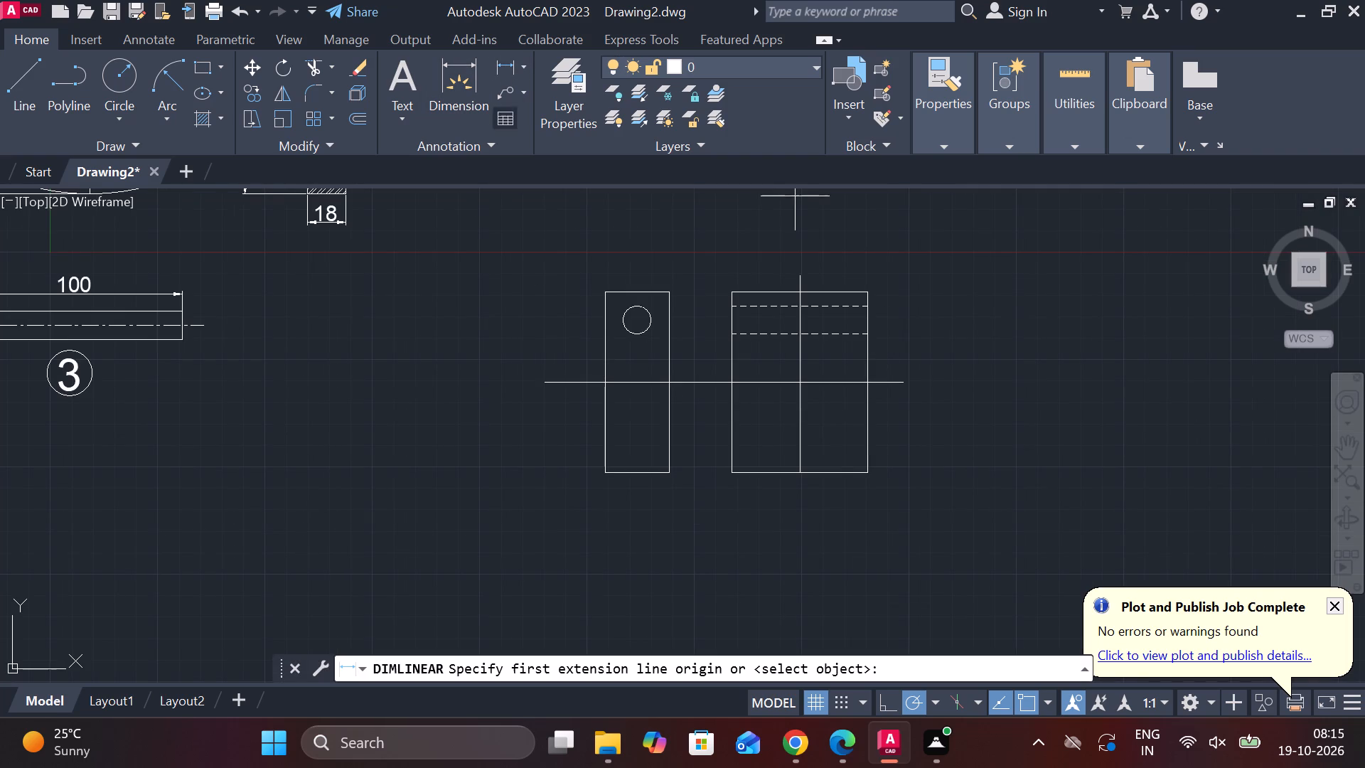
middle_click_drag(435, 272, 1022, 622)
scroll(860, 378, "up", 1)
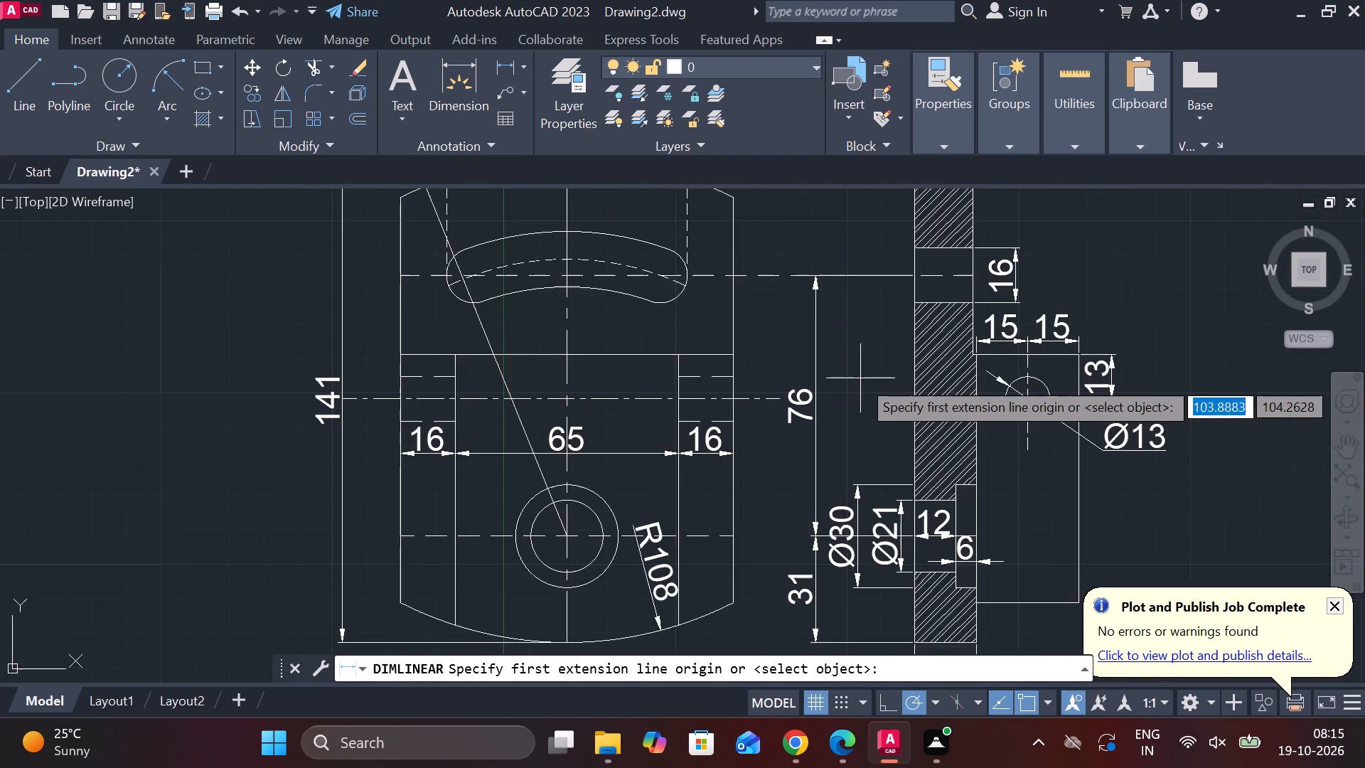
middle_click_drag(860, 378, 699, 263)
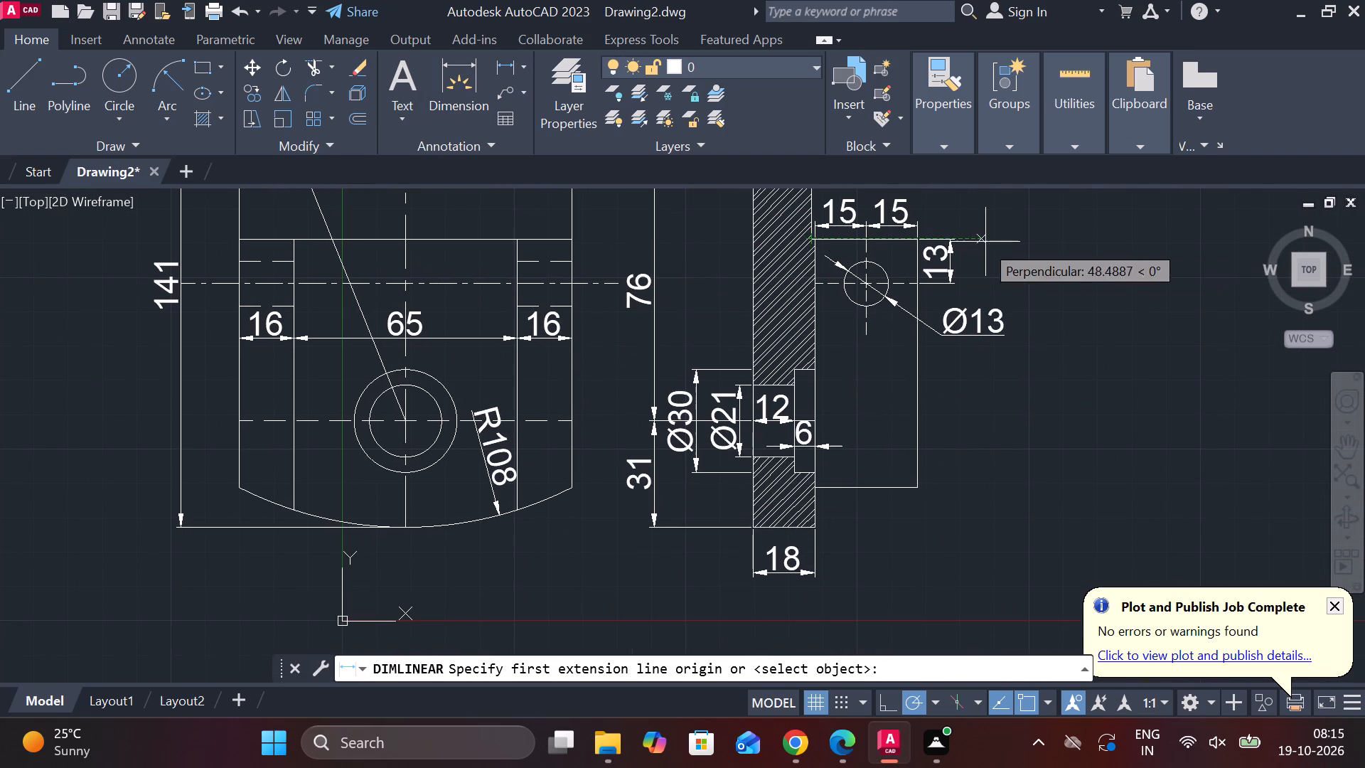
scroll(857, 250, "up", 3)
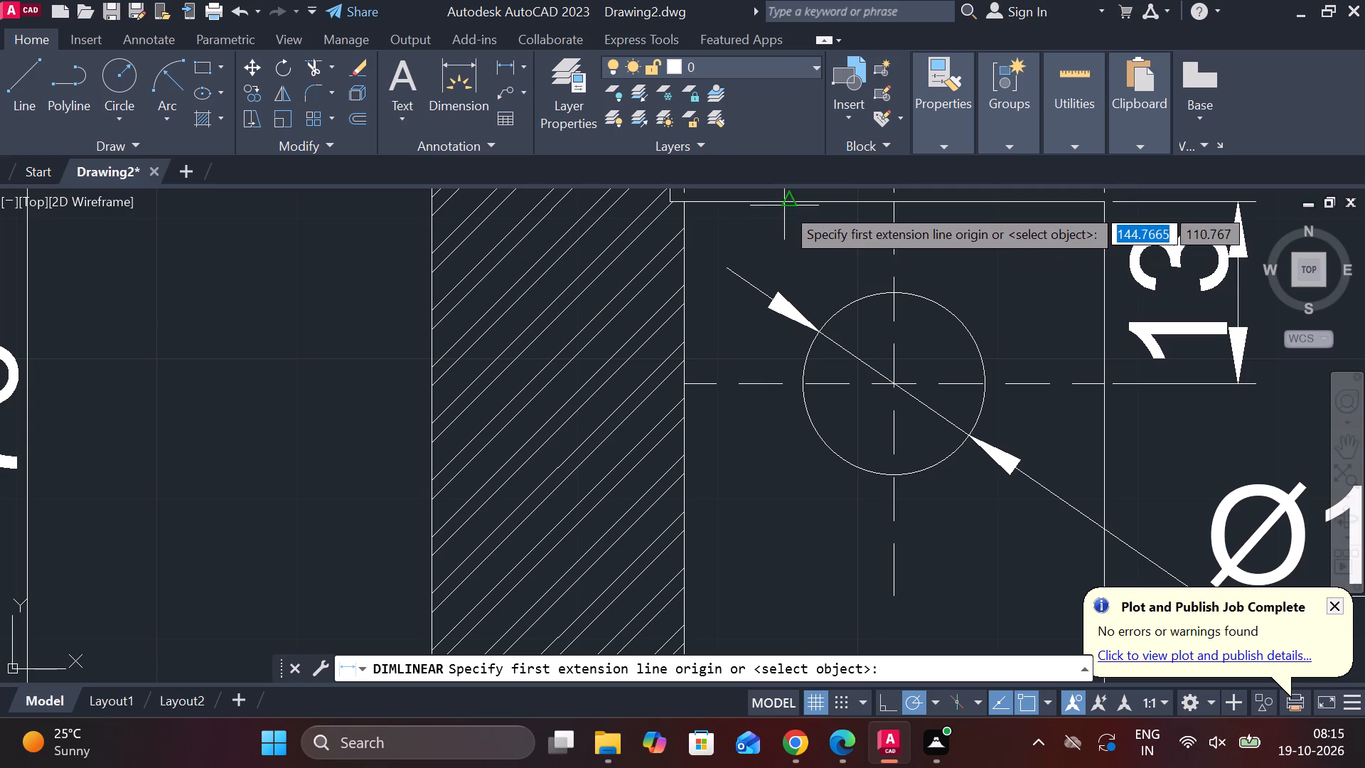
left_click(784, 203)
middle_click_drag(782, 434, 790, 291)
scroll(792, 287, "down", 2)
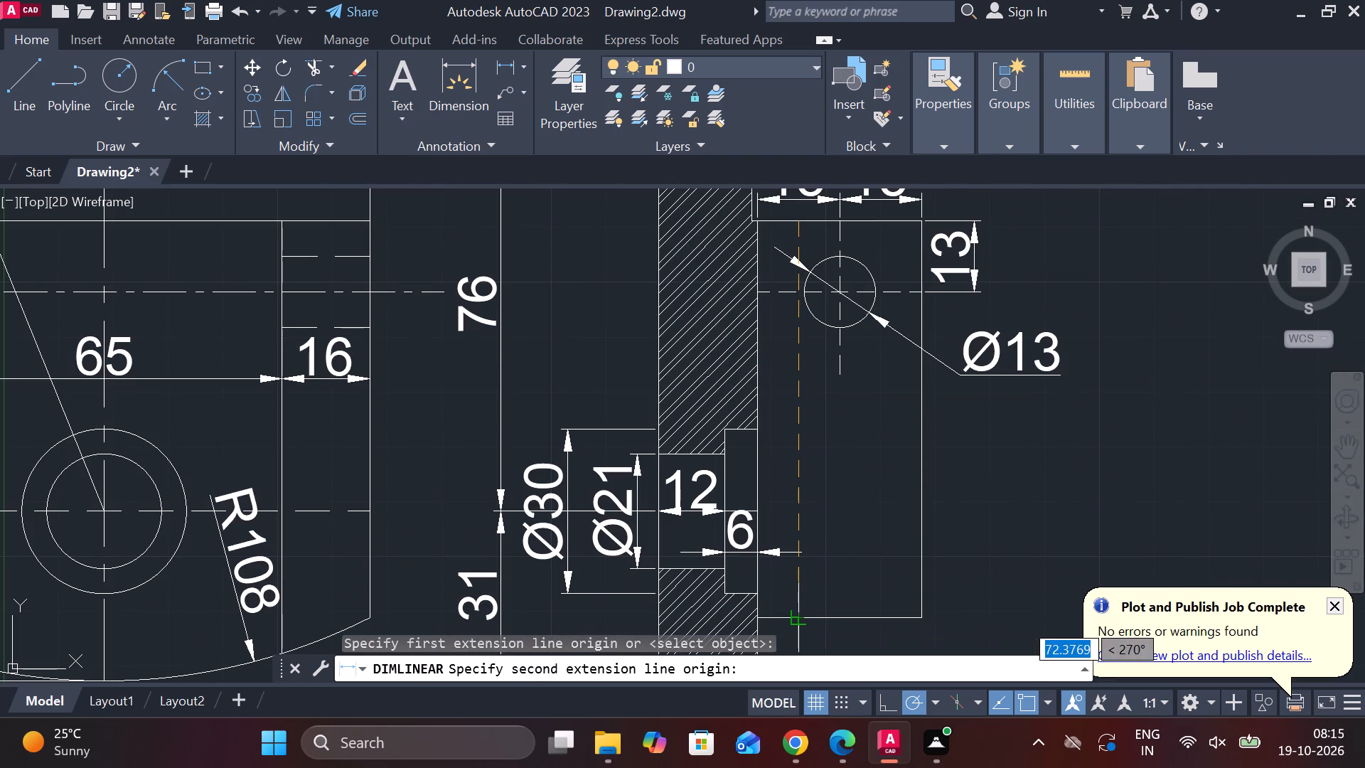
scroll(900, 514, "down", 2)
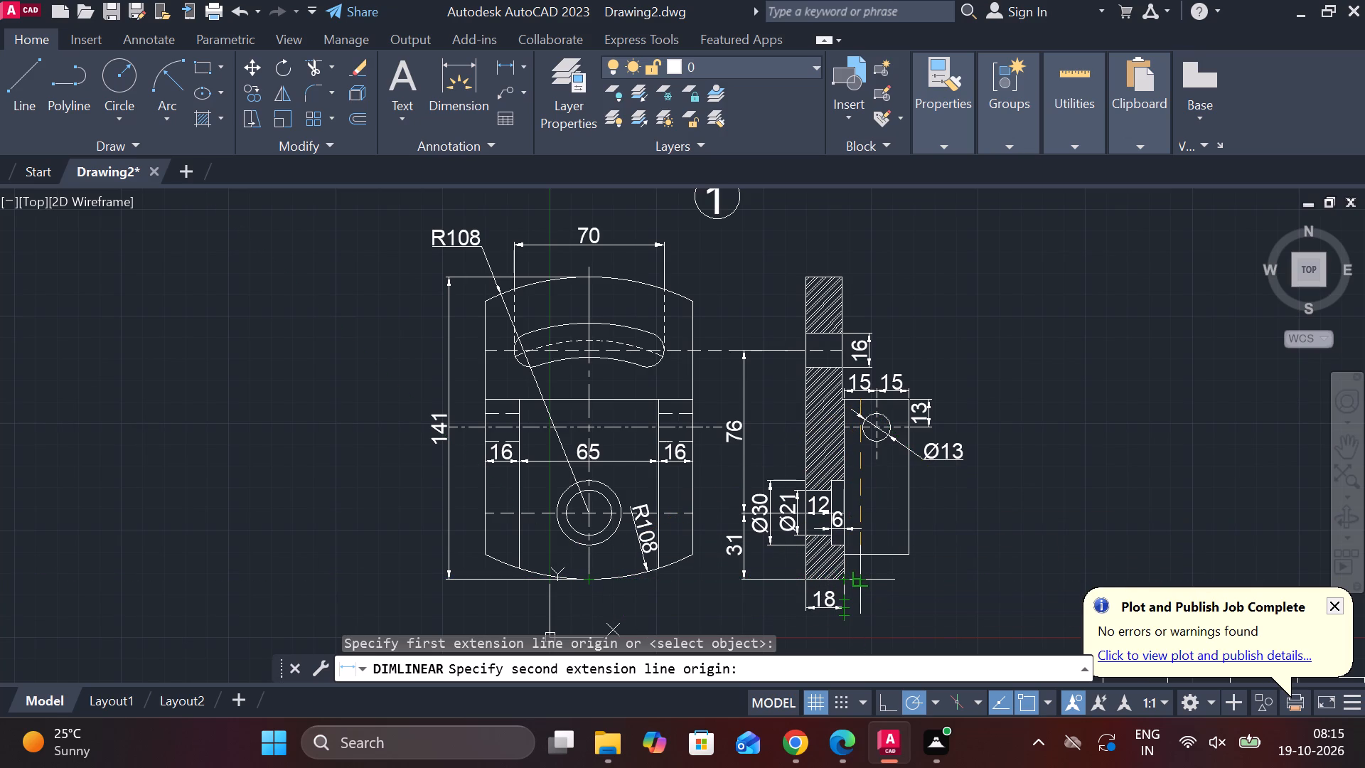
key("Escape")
Measure the vertical distance from the slot's horizontal centre line to the bottom of part 1's front view.
left_click(513, 65)
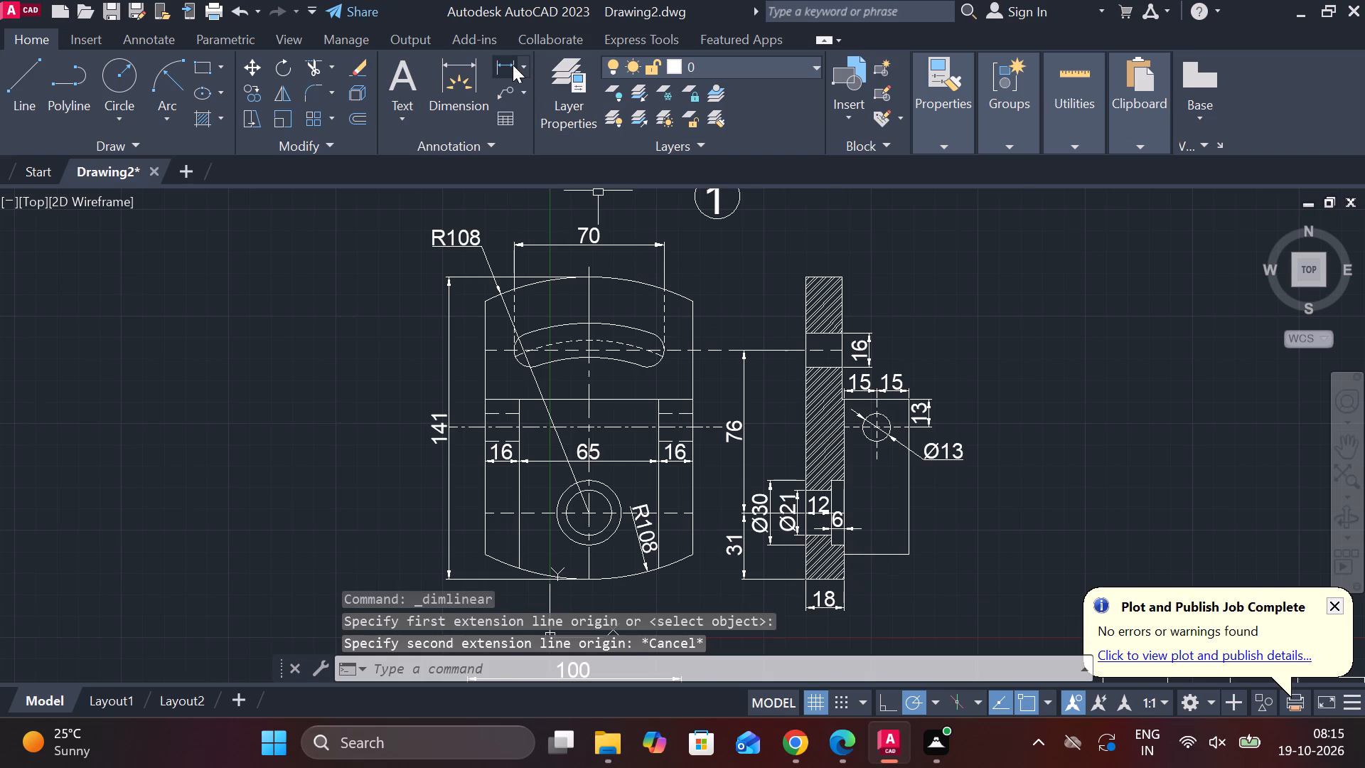
left_click(691, 351)
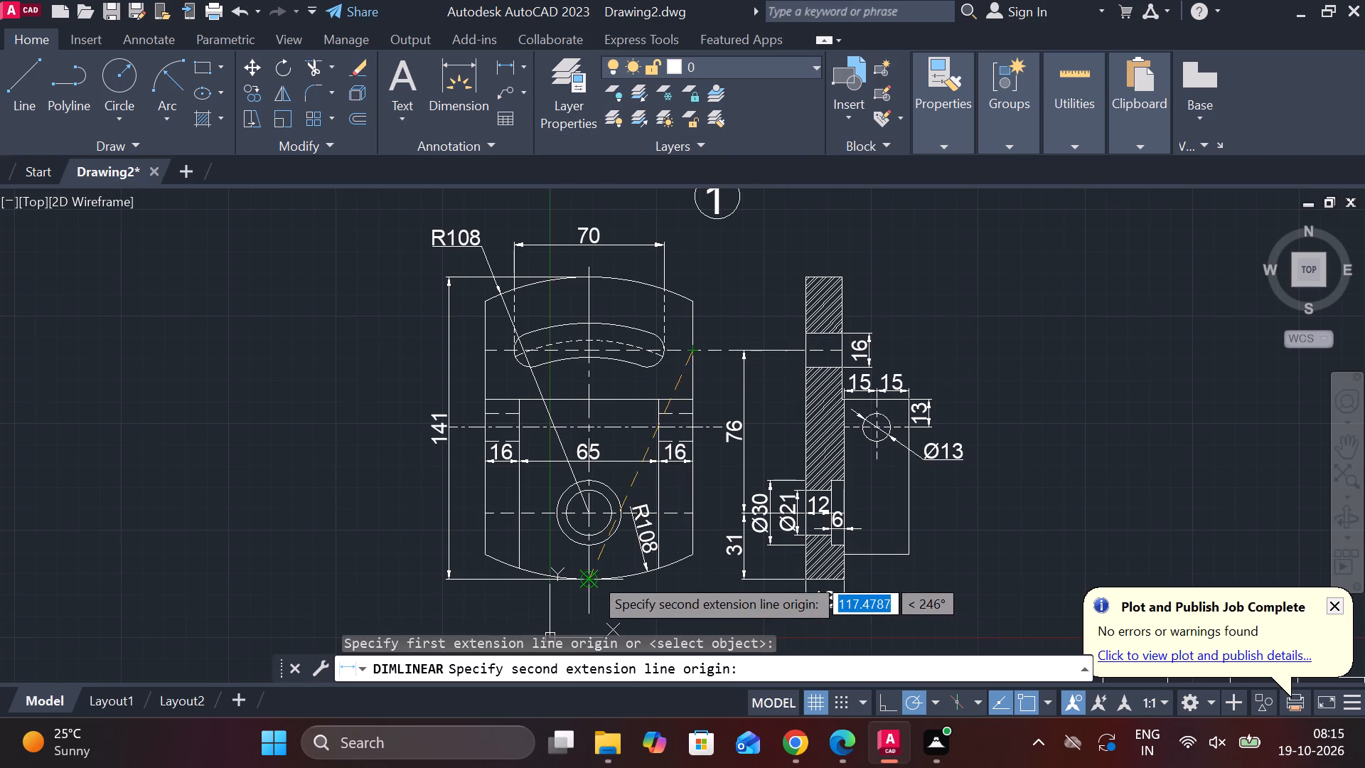
left_click(592, 575)
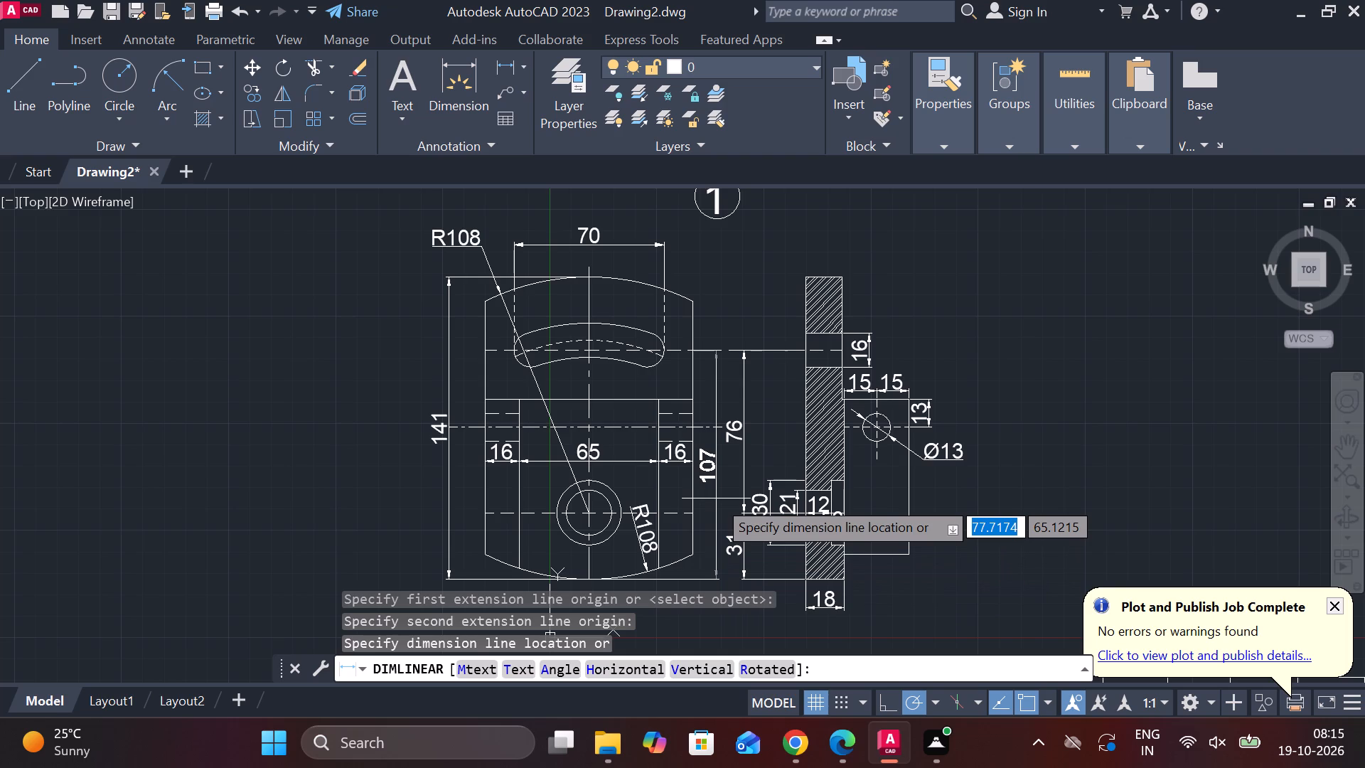
key("Escape")
Dimension the vertical distance from the step's upper edge to the bottom of part 1's front view.
key("space")
left_click(689, 397)
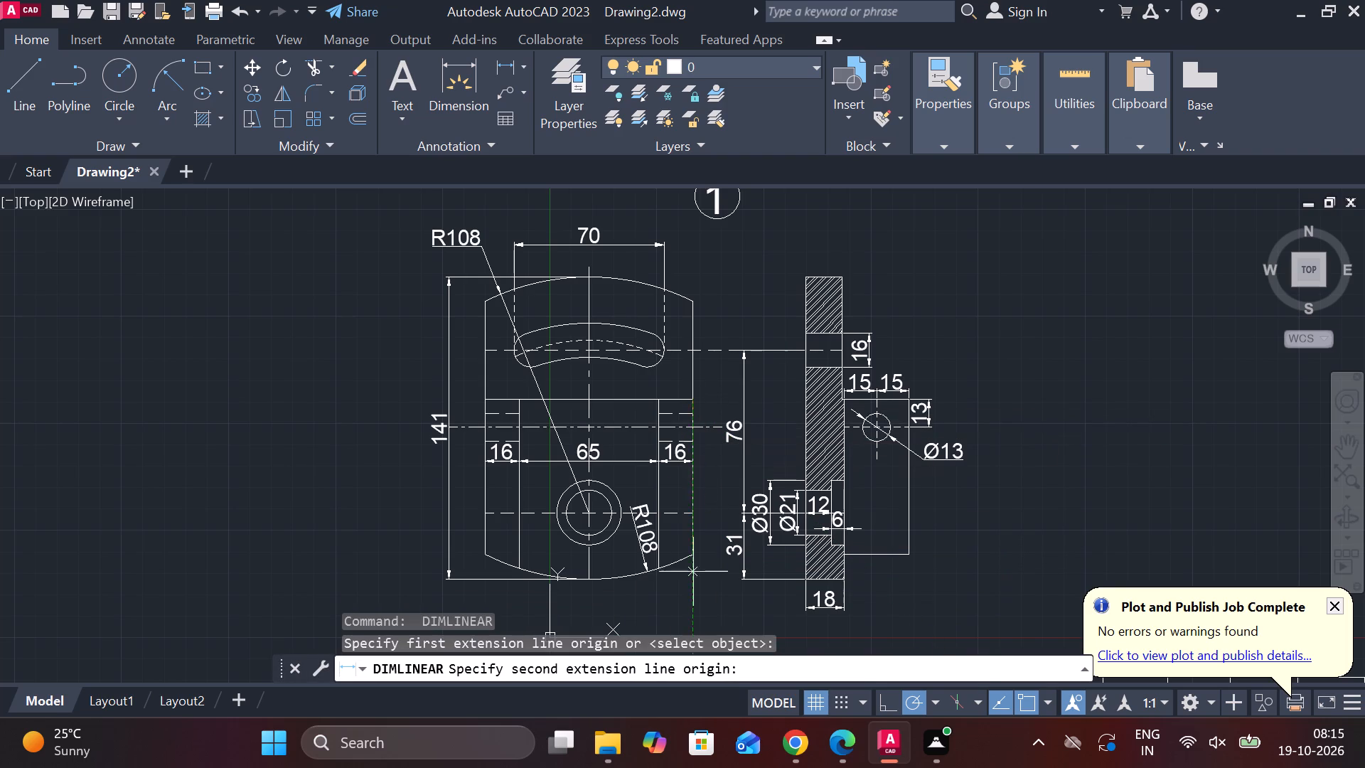
left_click(597, 580)
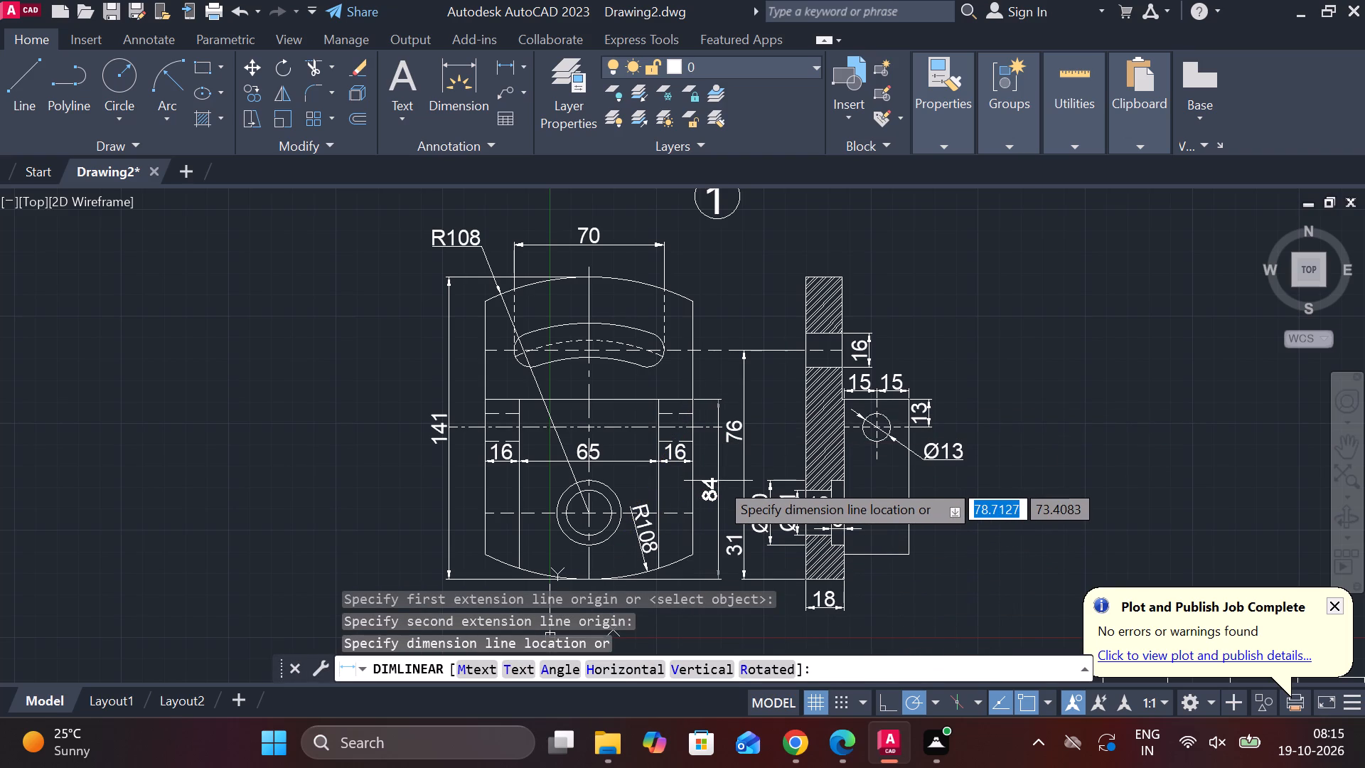
left_click(718, 481)
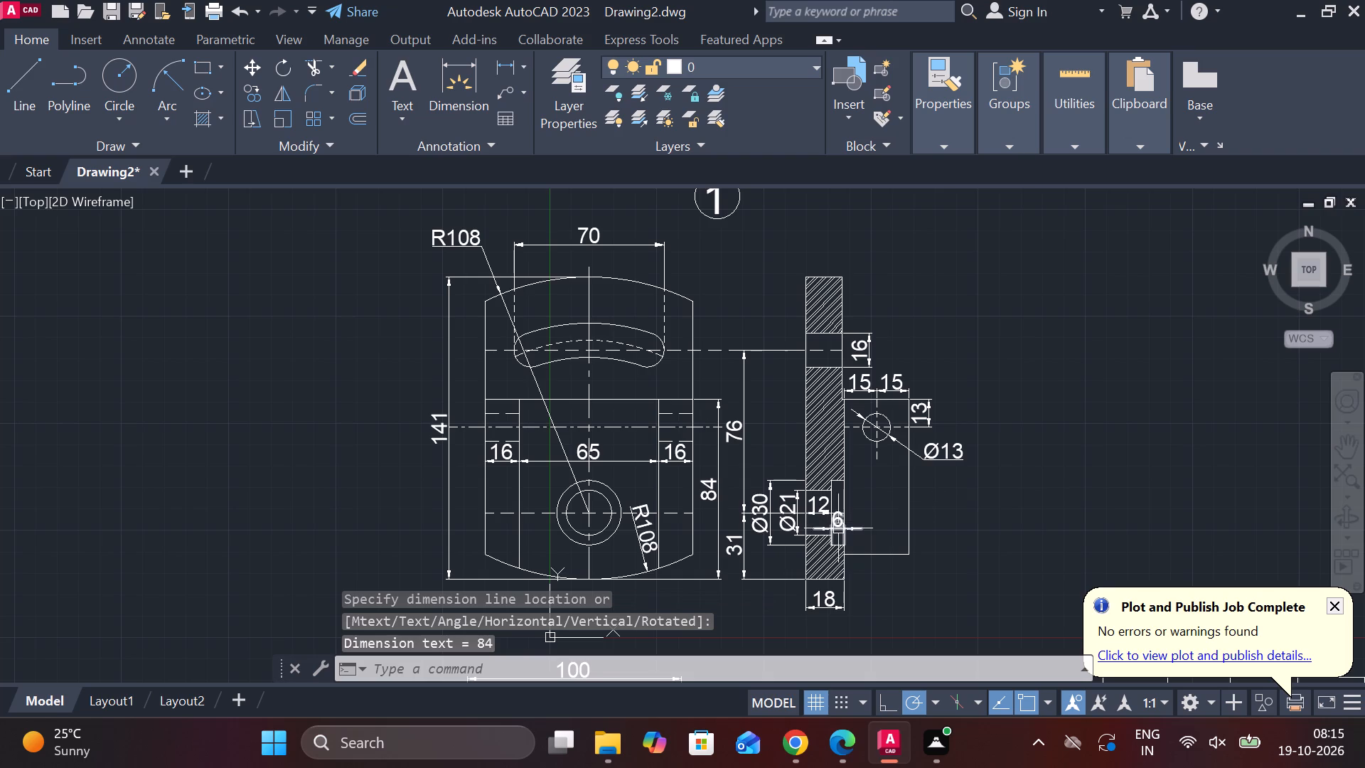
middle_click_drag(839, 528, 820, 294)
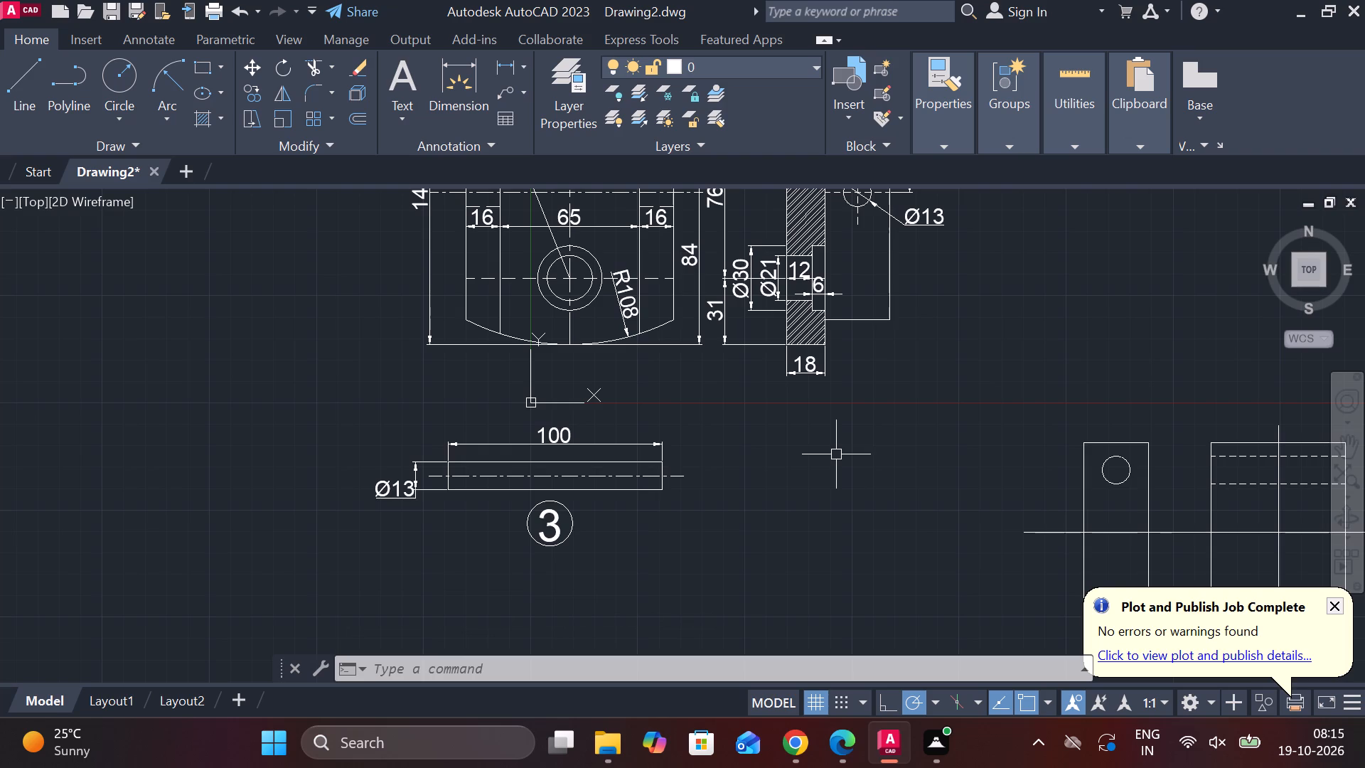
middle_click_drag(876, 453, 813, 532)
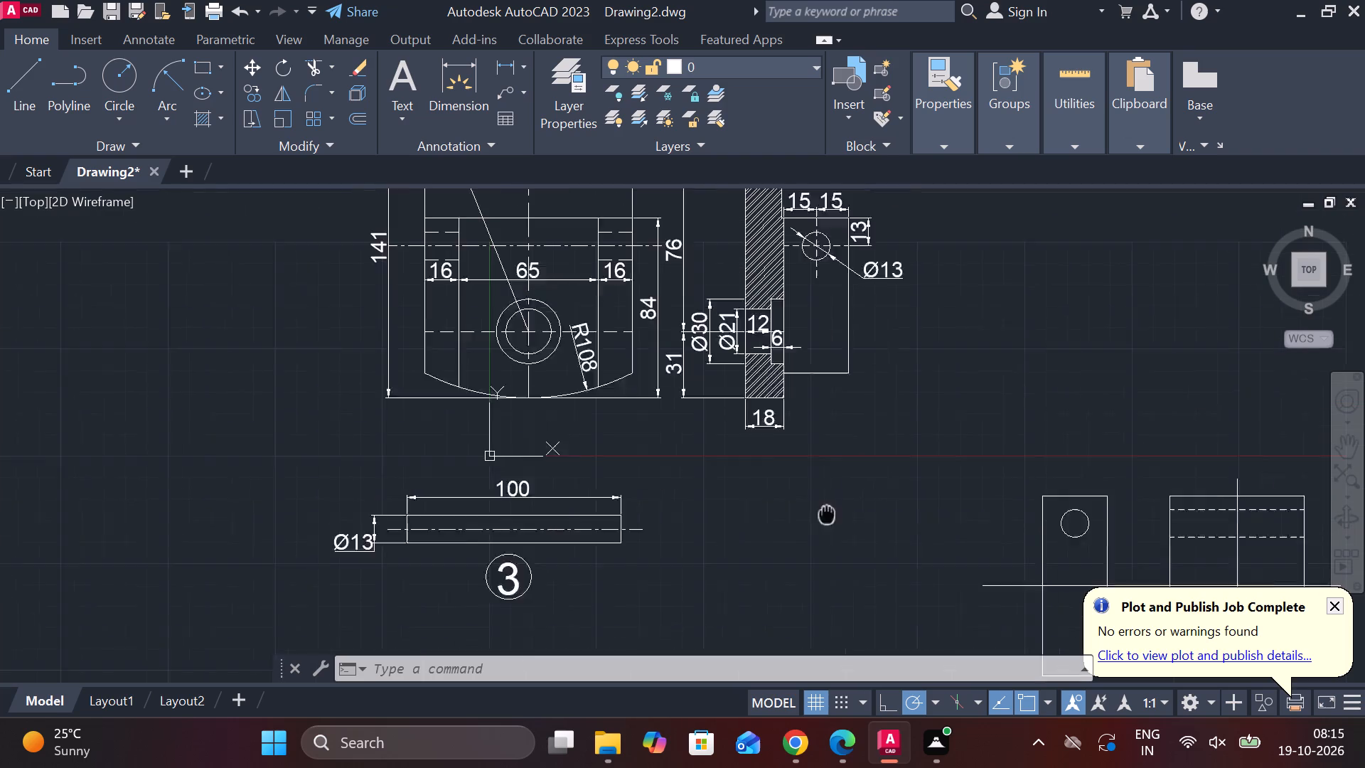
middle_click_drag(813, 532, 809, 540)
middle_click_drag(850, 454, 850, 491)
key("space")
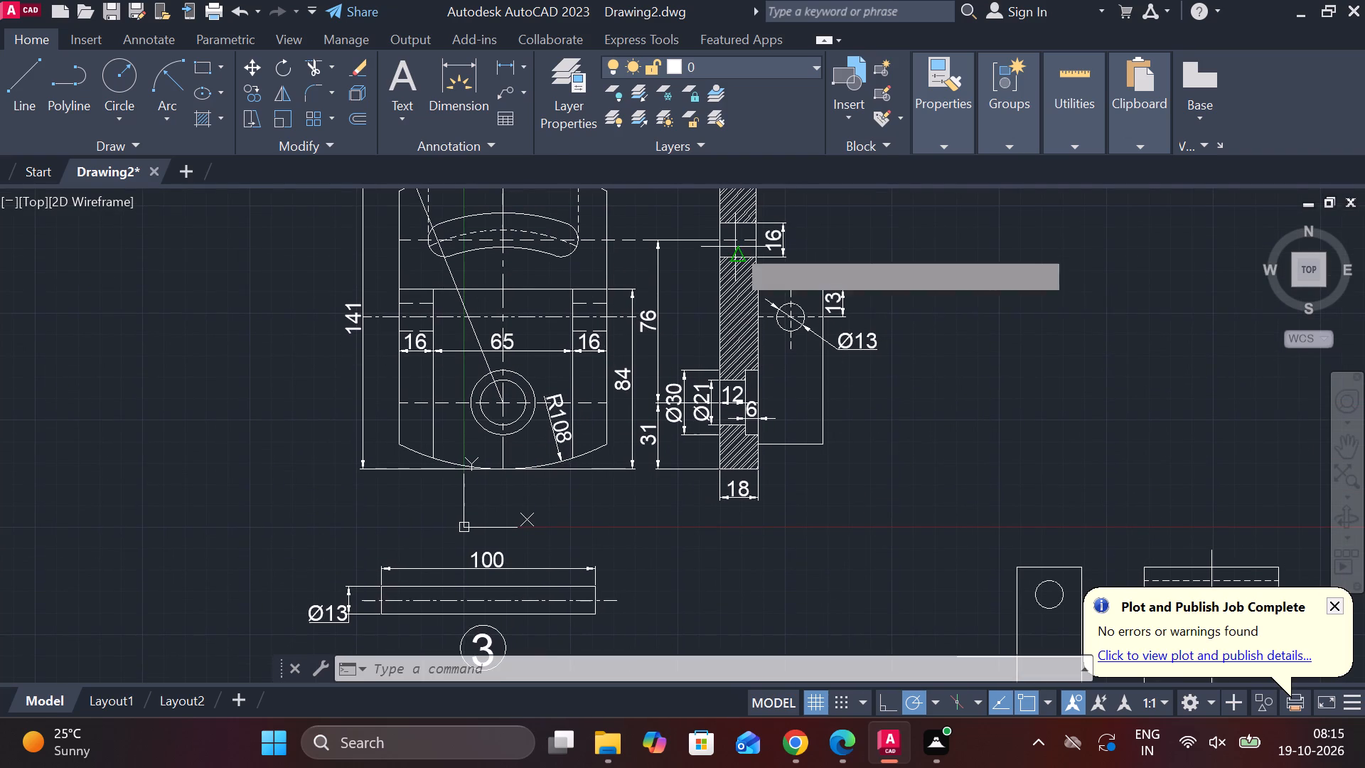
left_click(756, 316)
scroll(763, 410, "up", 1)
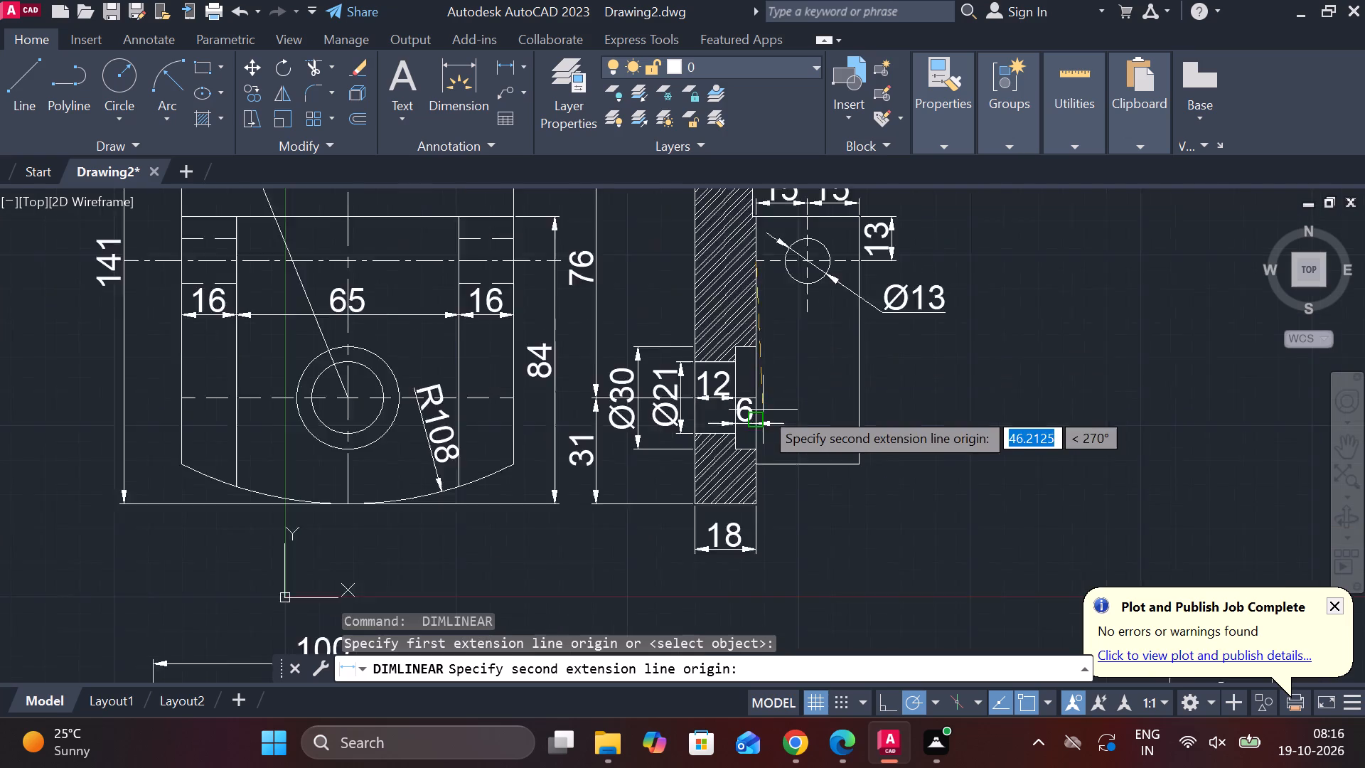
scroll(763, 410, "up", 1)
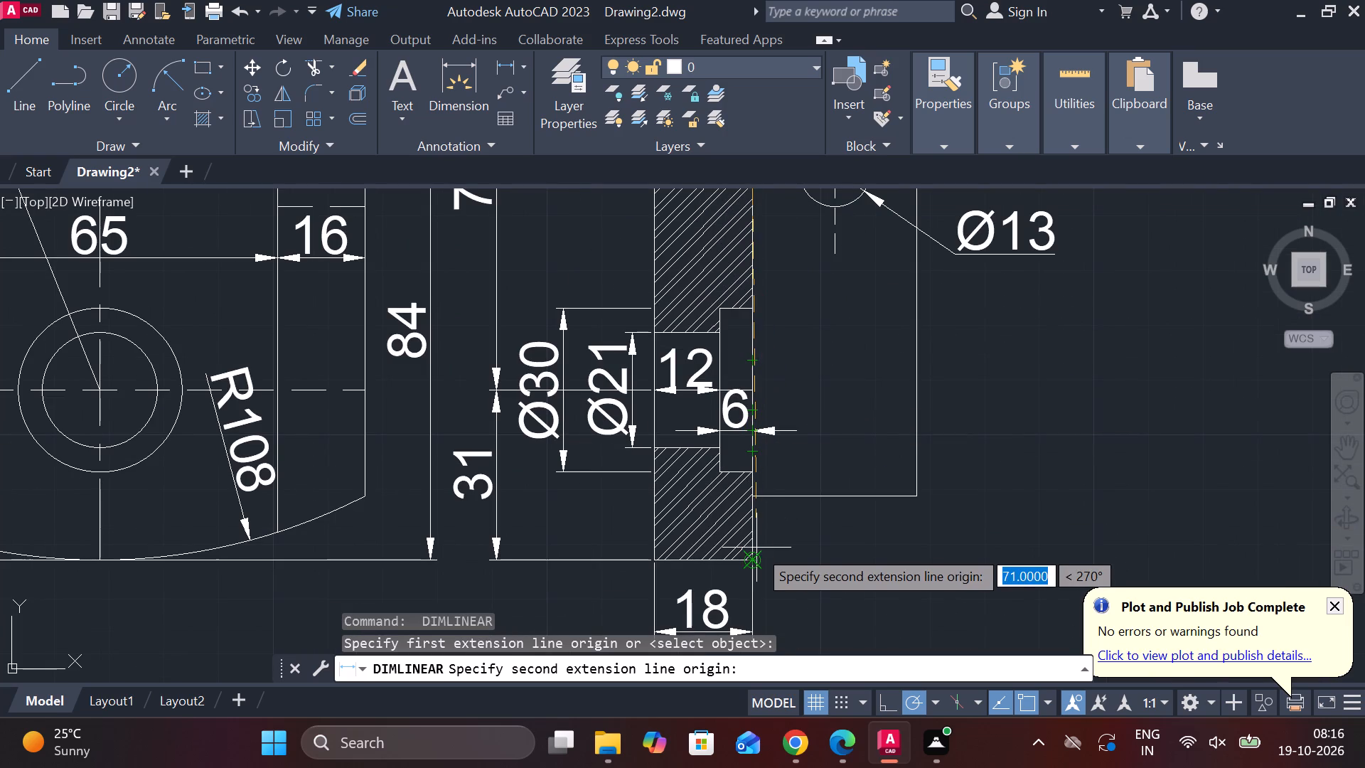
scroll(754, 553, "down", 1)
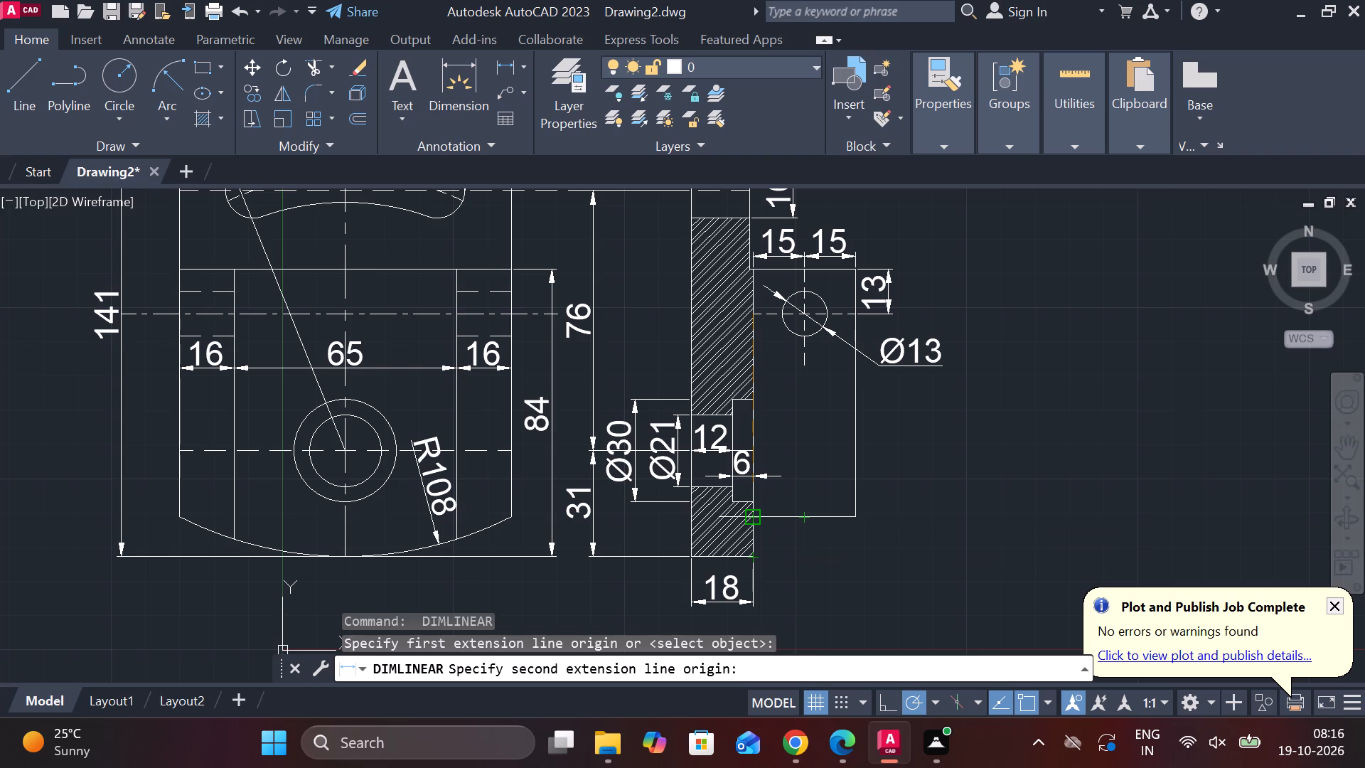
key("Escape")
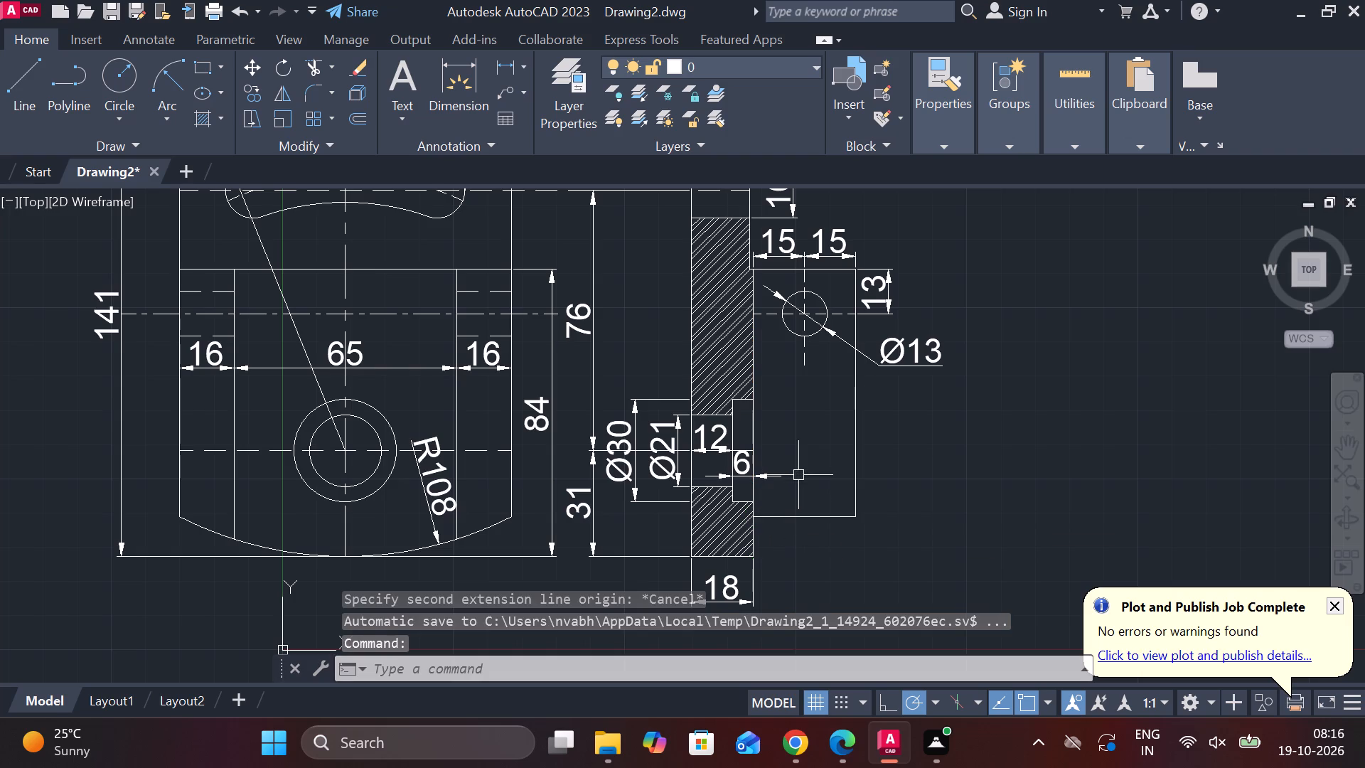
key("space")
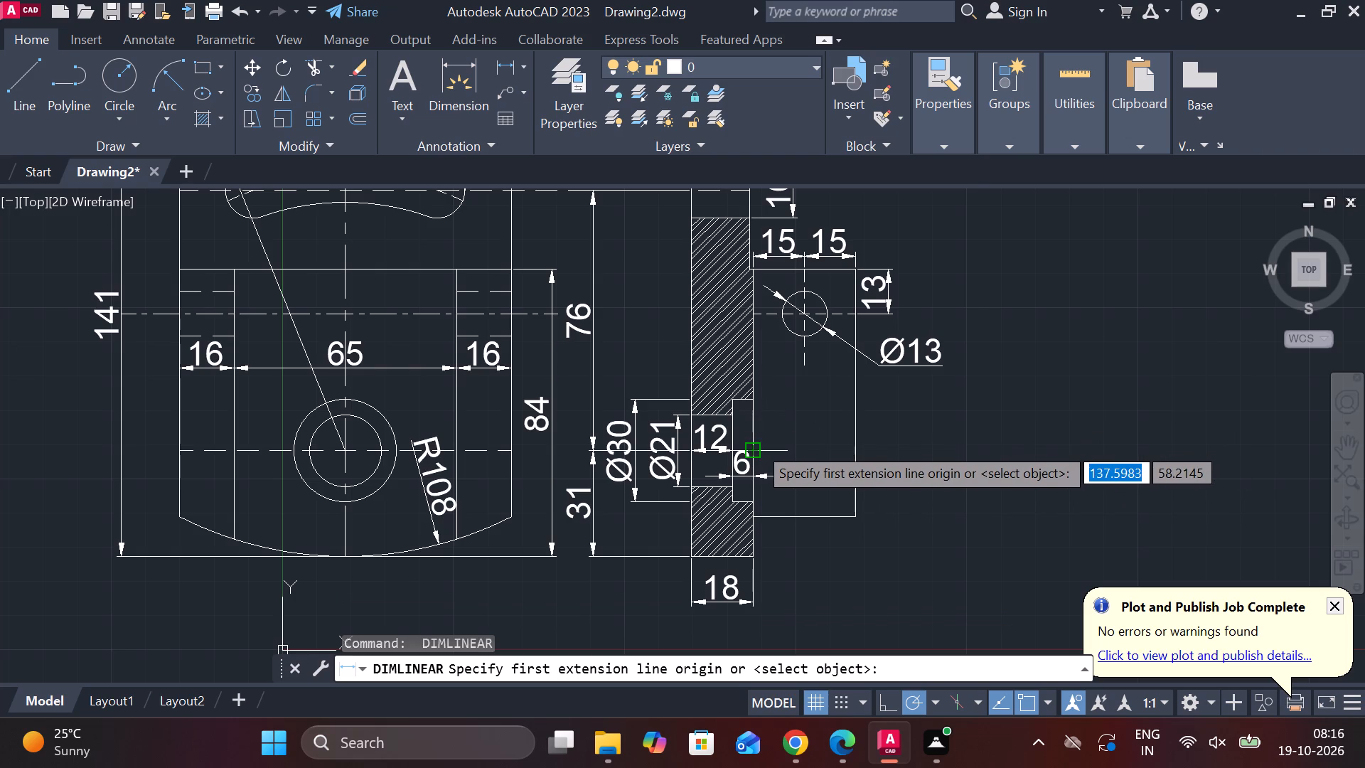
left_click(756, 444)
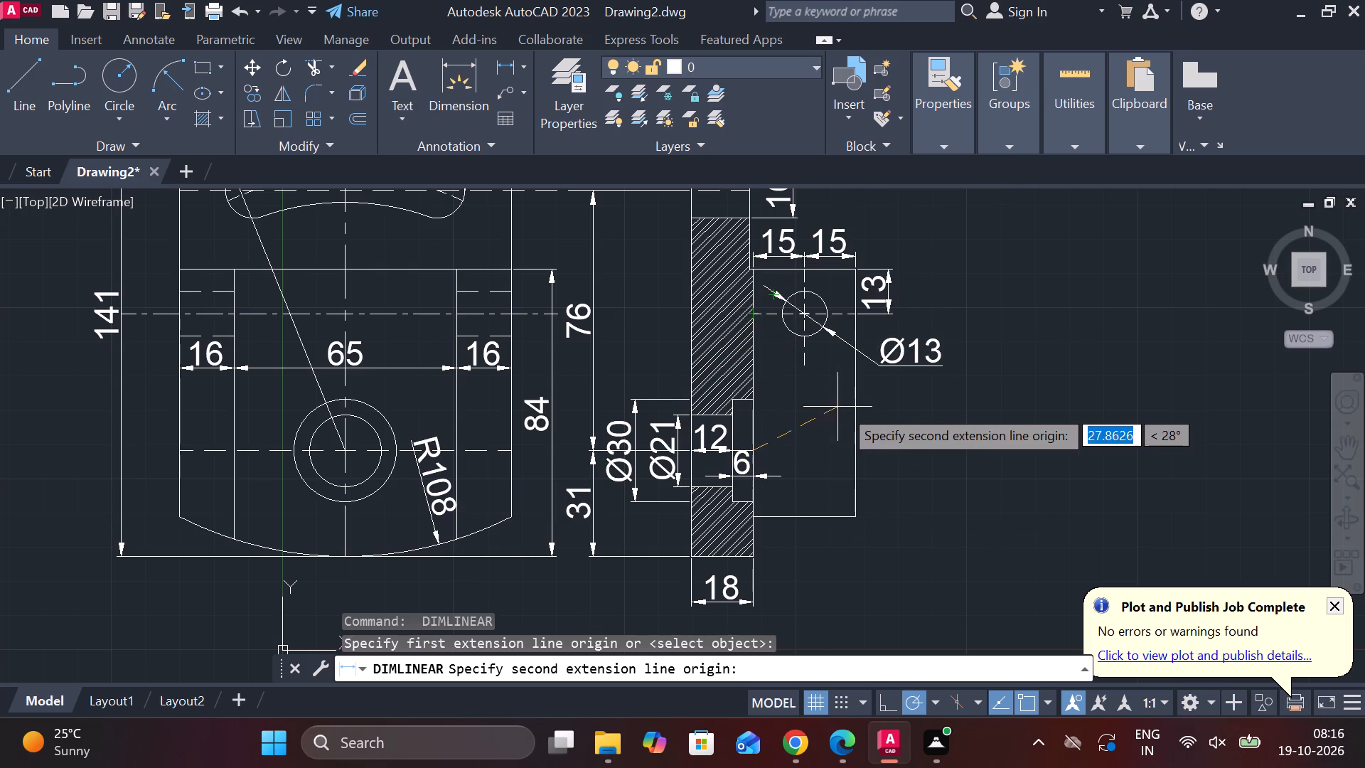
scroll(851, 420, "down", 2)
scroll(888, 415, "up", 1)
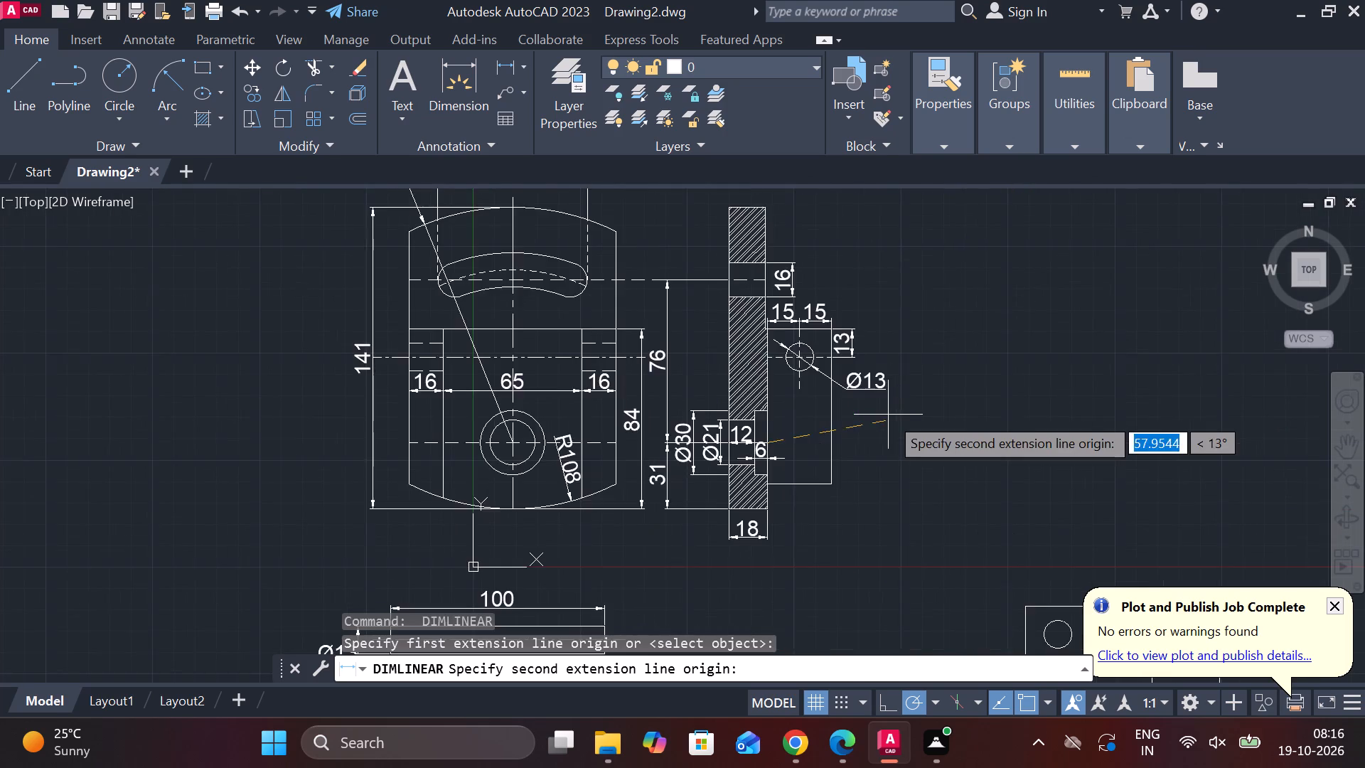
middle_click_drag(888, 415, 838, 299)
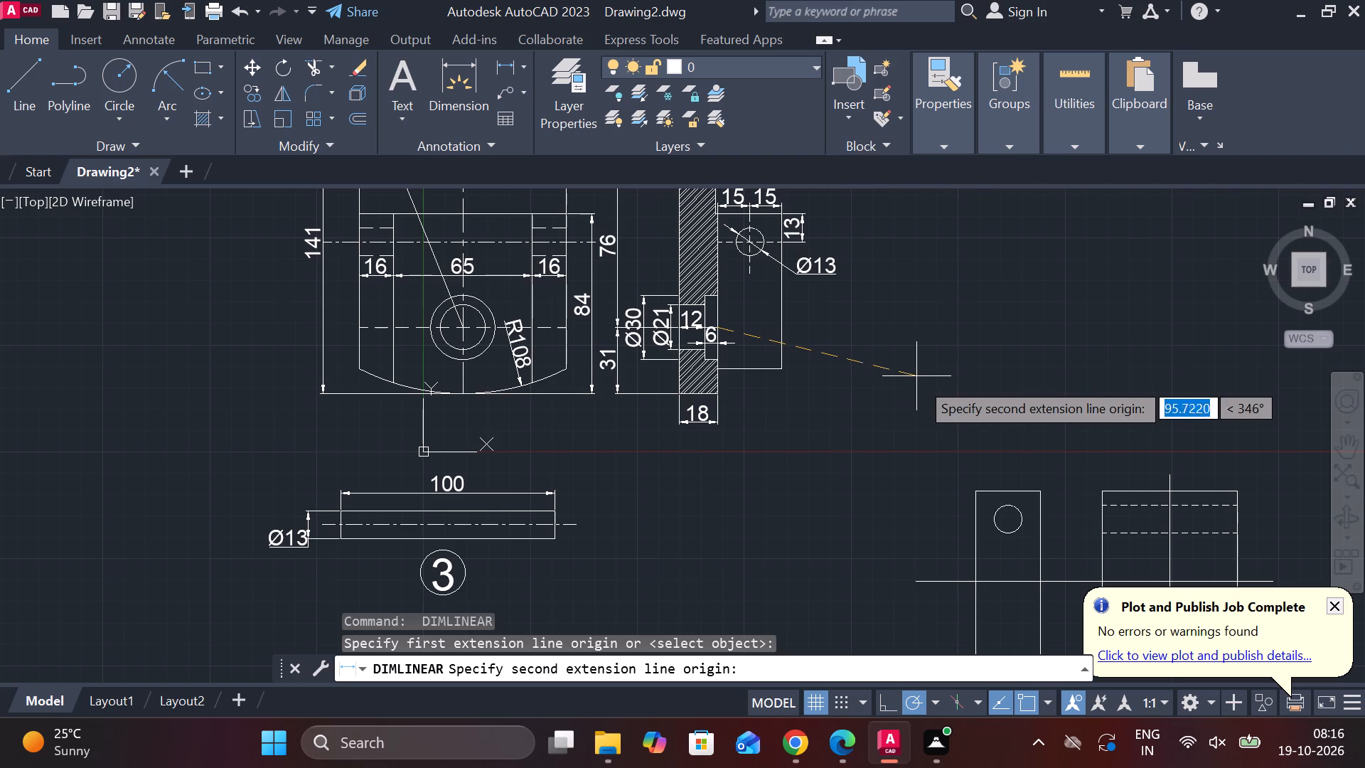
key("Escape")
Erase the horizontal centre line running across the narrow and wide rectangles.
scroll(947, 412, "down", 1)
middle_click_drag(1010, 461, 987, 304)
scroll(986, 361, "up", 2)
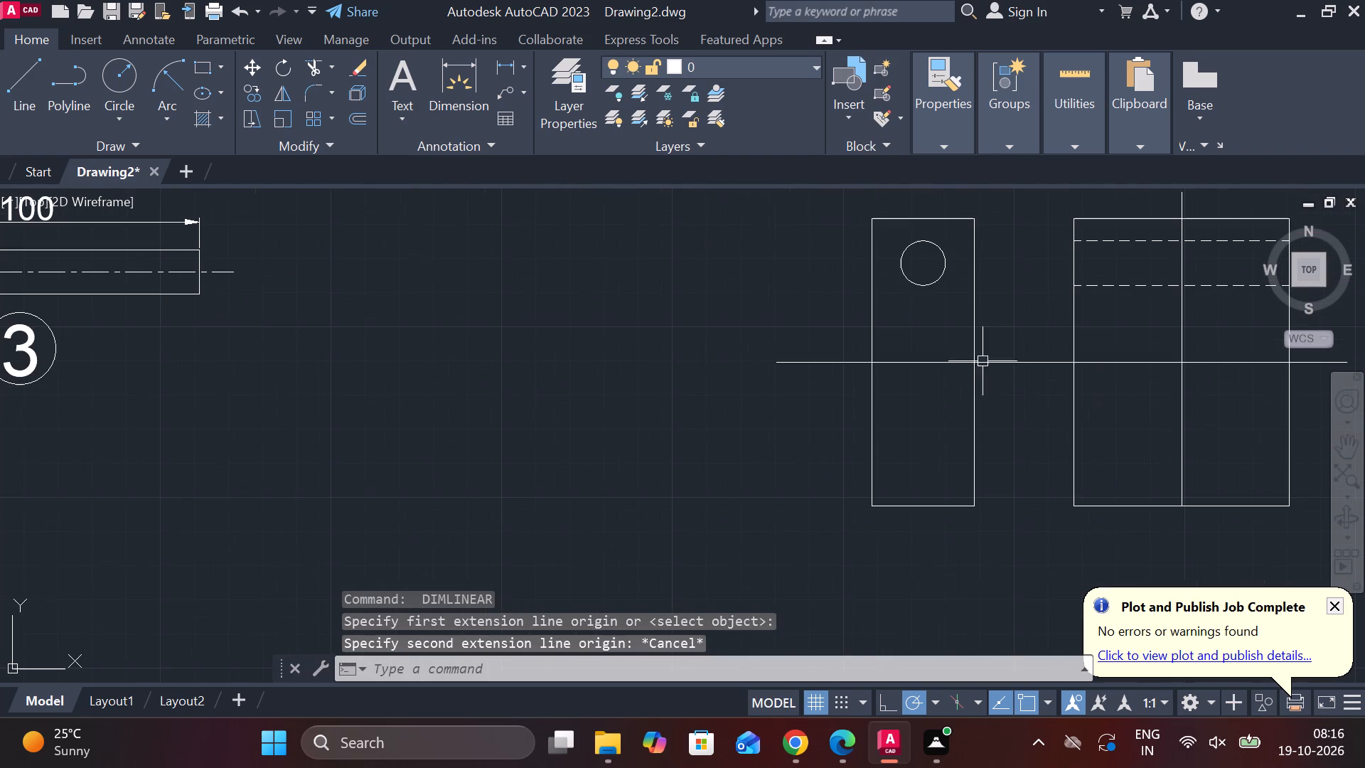
left_click(941, 361)
type("E")
key("space")
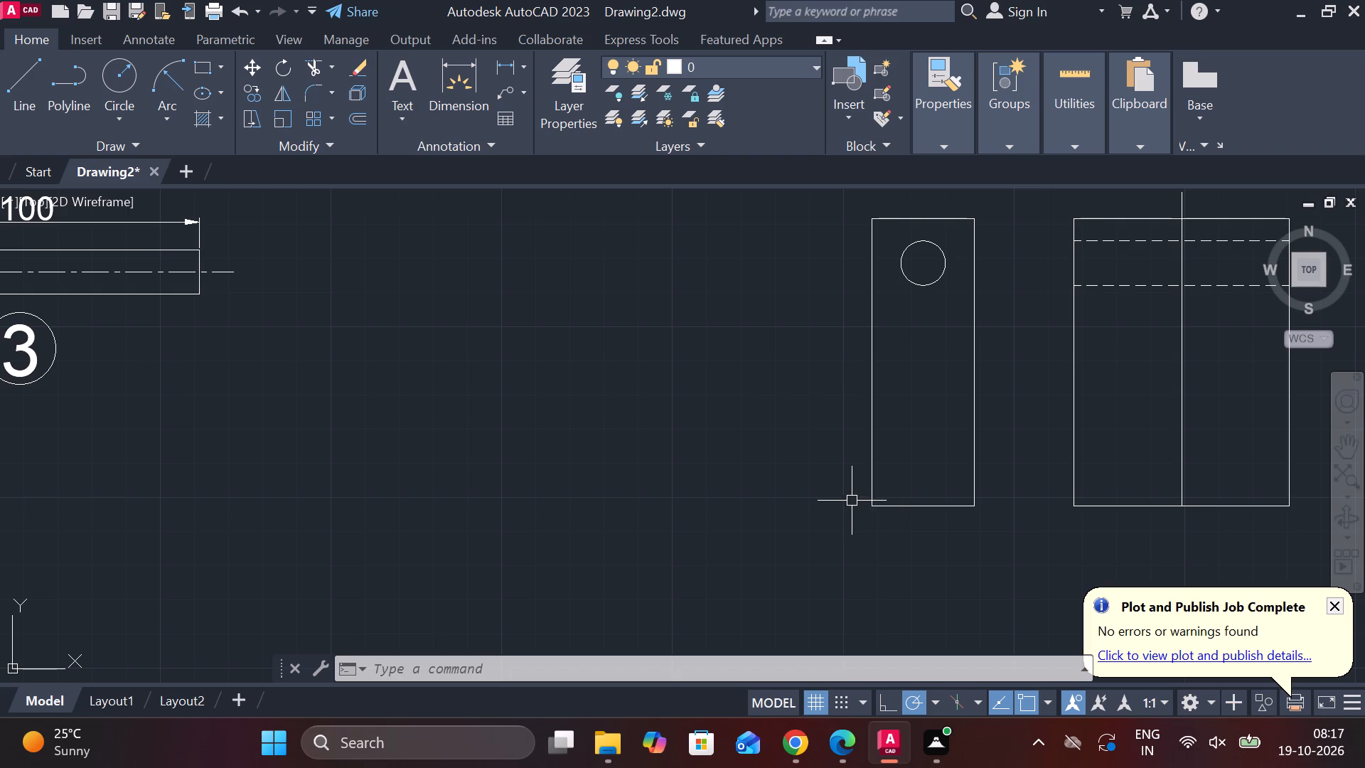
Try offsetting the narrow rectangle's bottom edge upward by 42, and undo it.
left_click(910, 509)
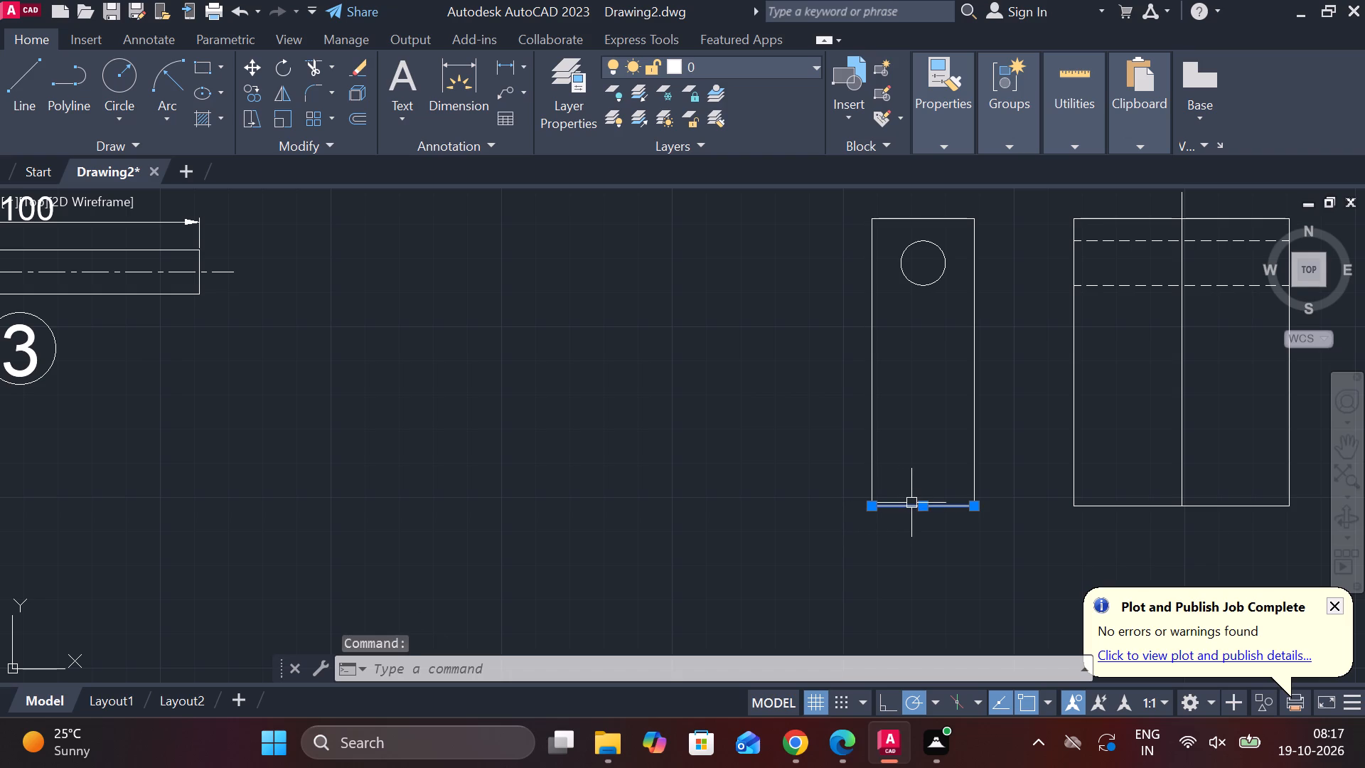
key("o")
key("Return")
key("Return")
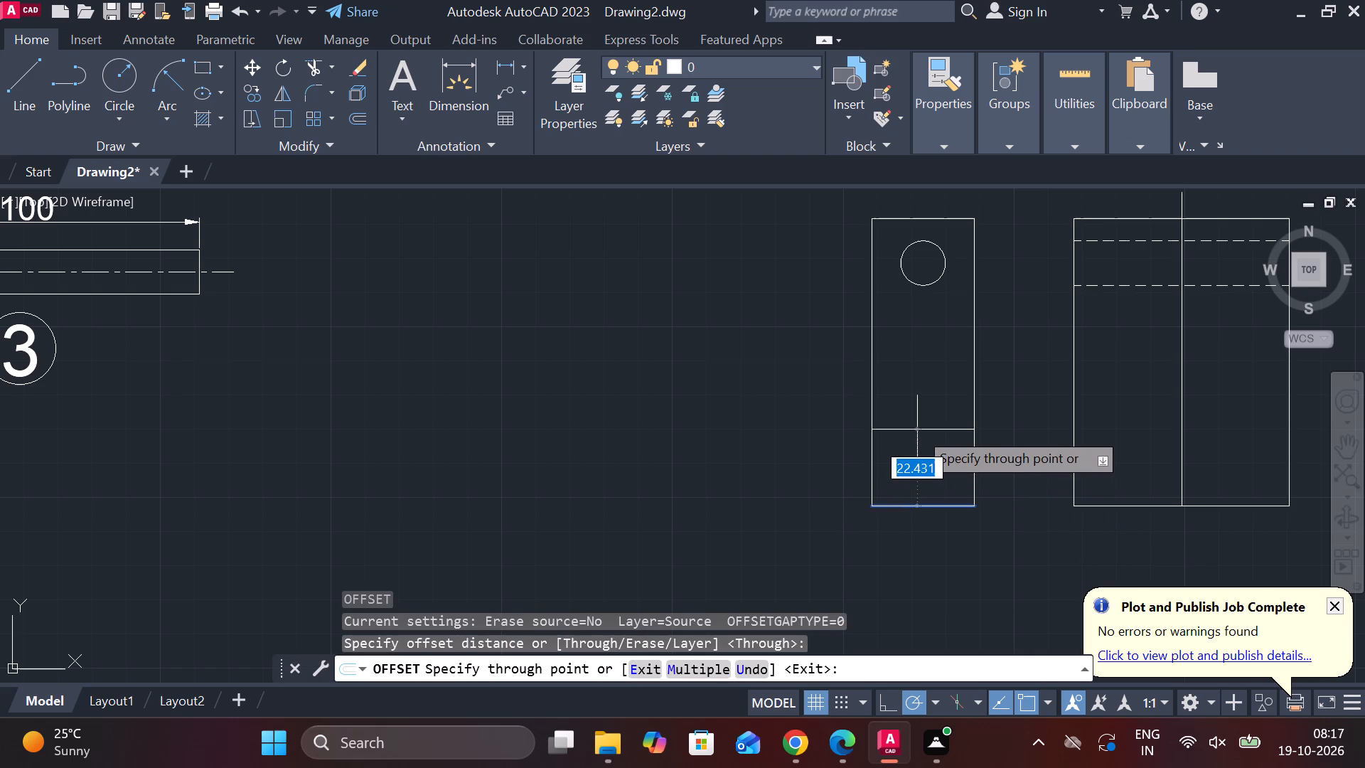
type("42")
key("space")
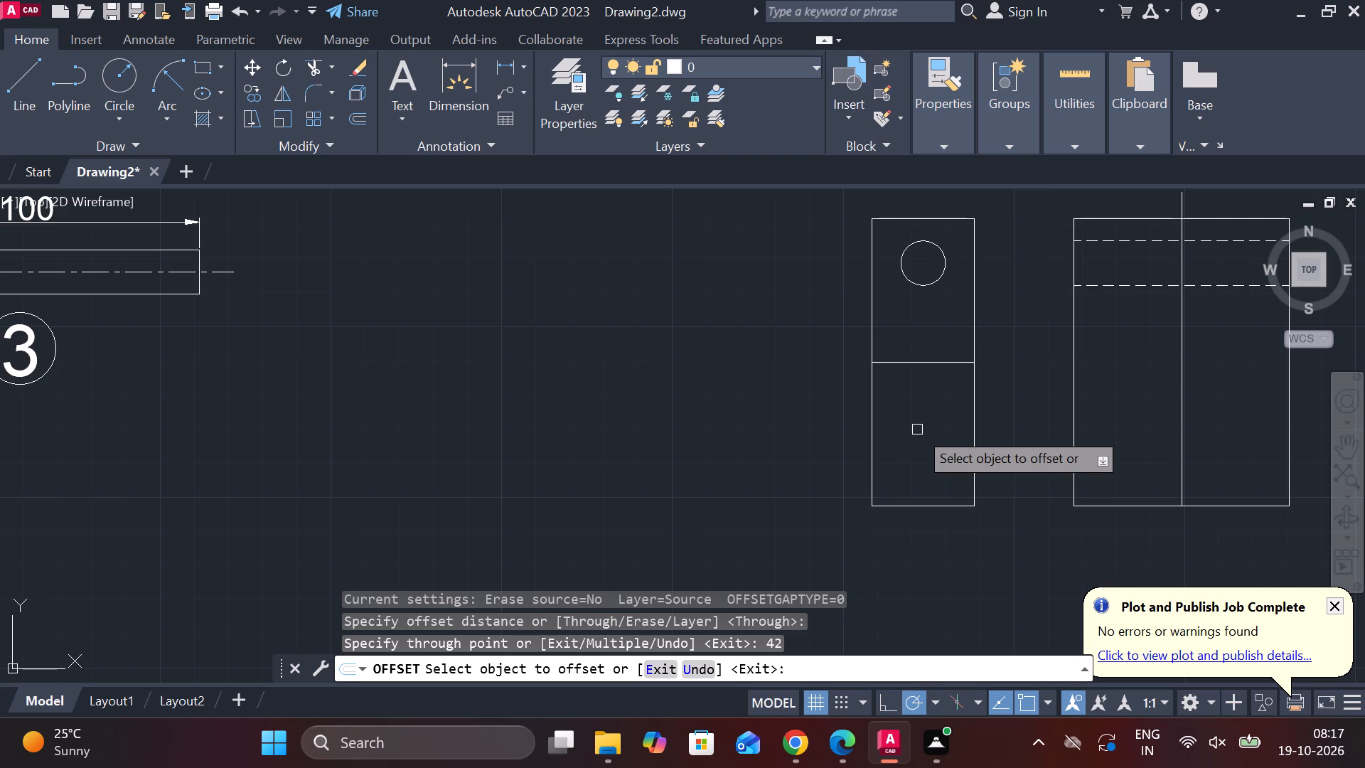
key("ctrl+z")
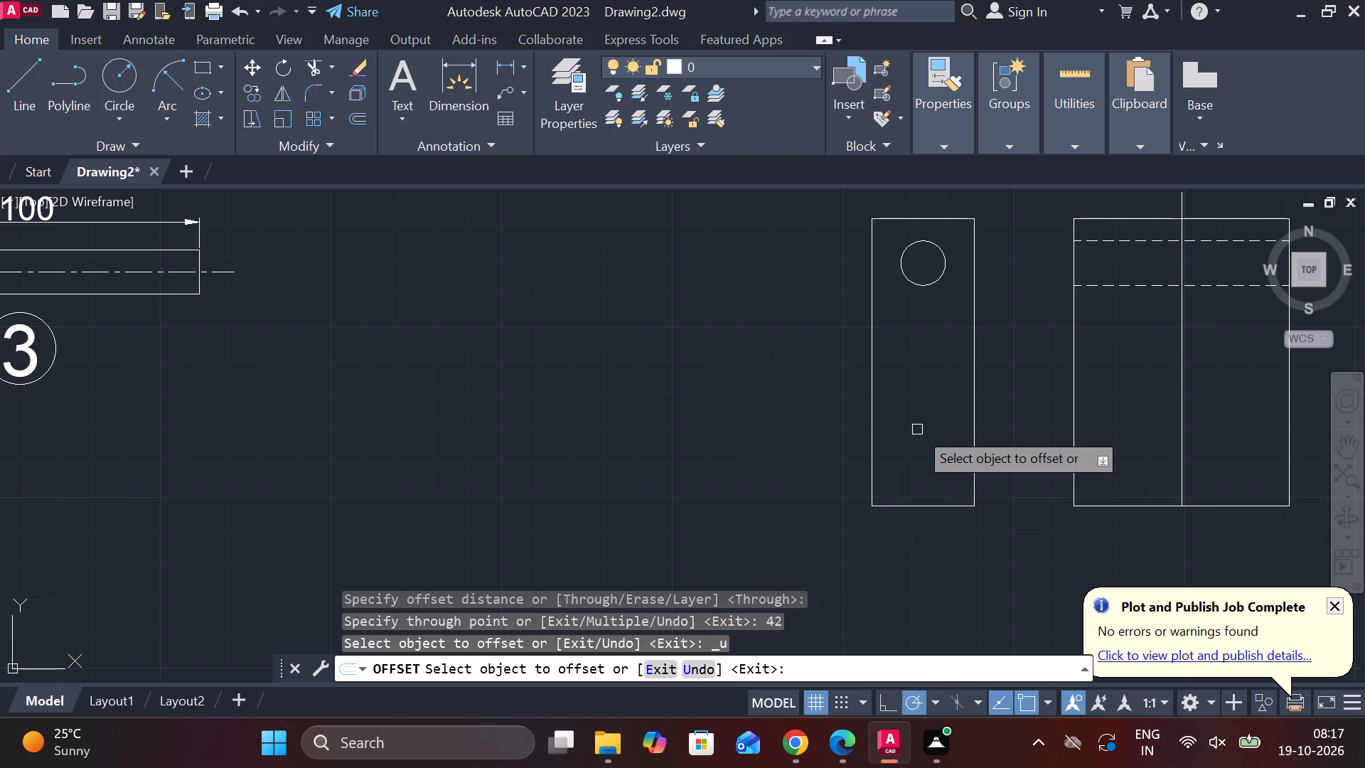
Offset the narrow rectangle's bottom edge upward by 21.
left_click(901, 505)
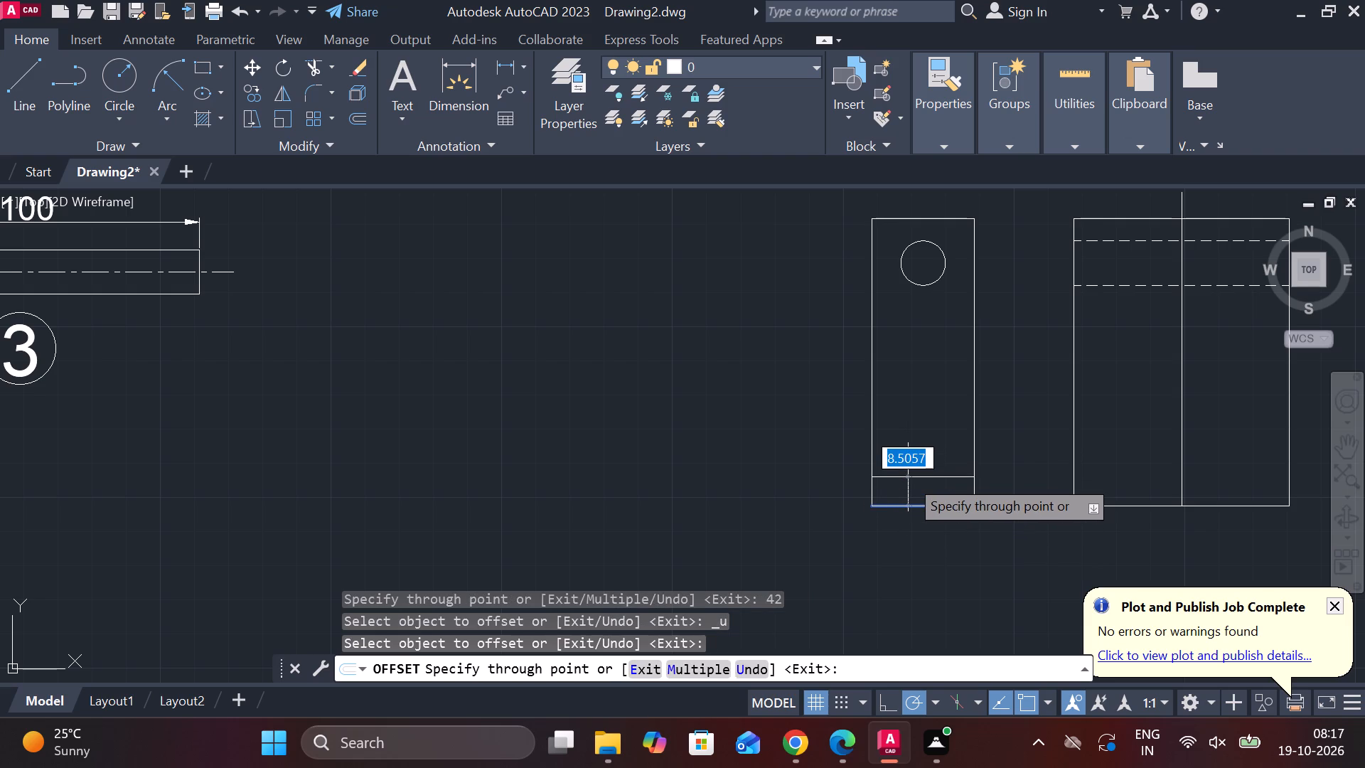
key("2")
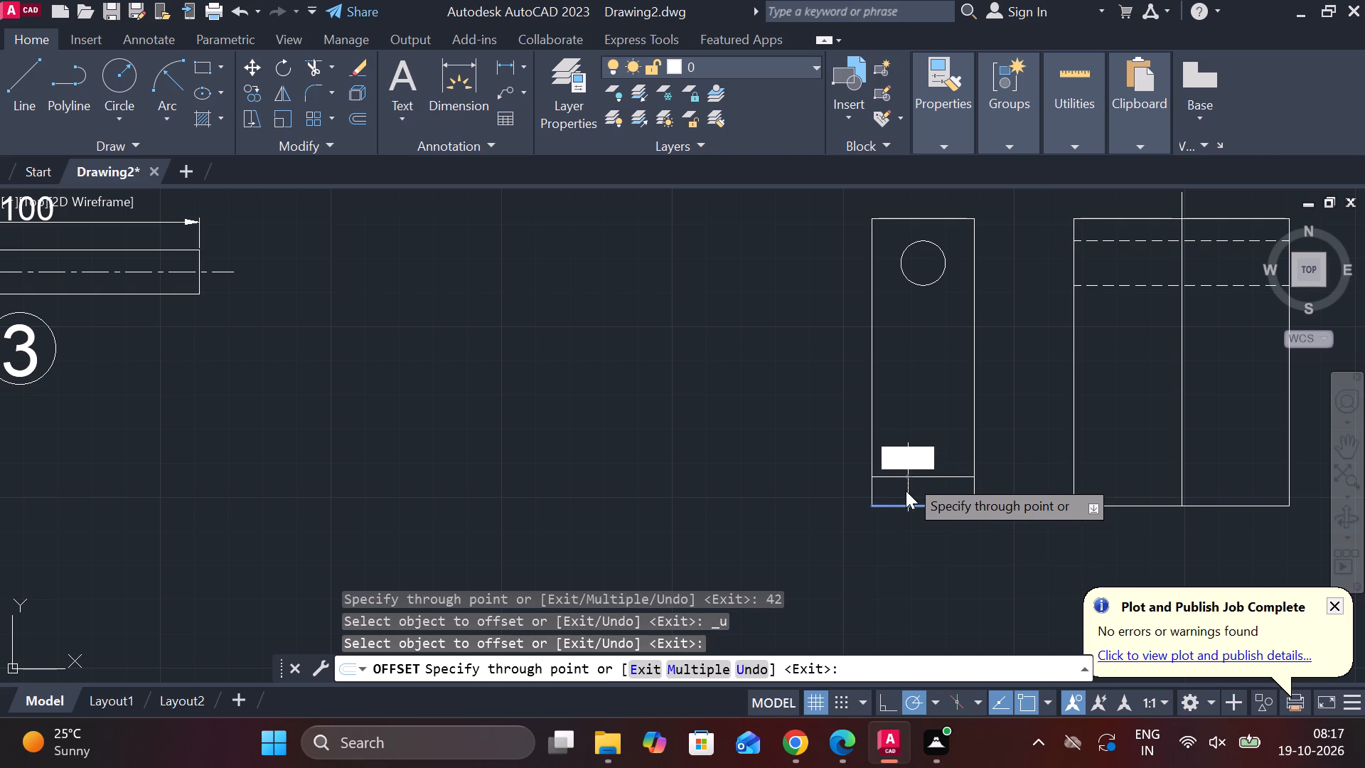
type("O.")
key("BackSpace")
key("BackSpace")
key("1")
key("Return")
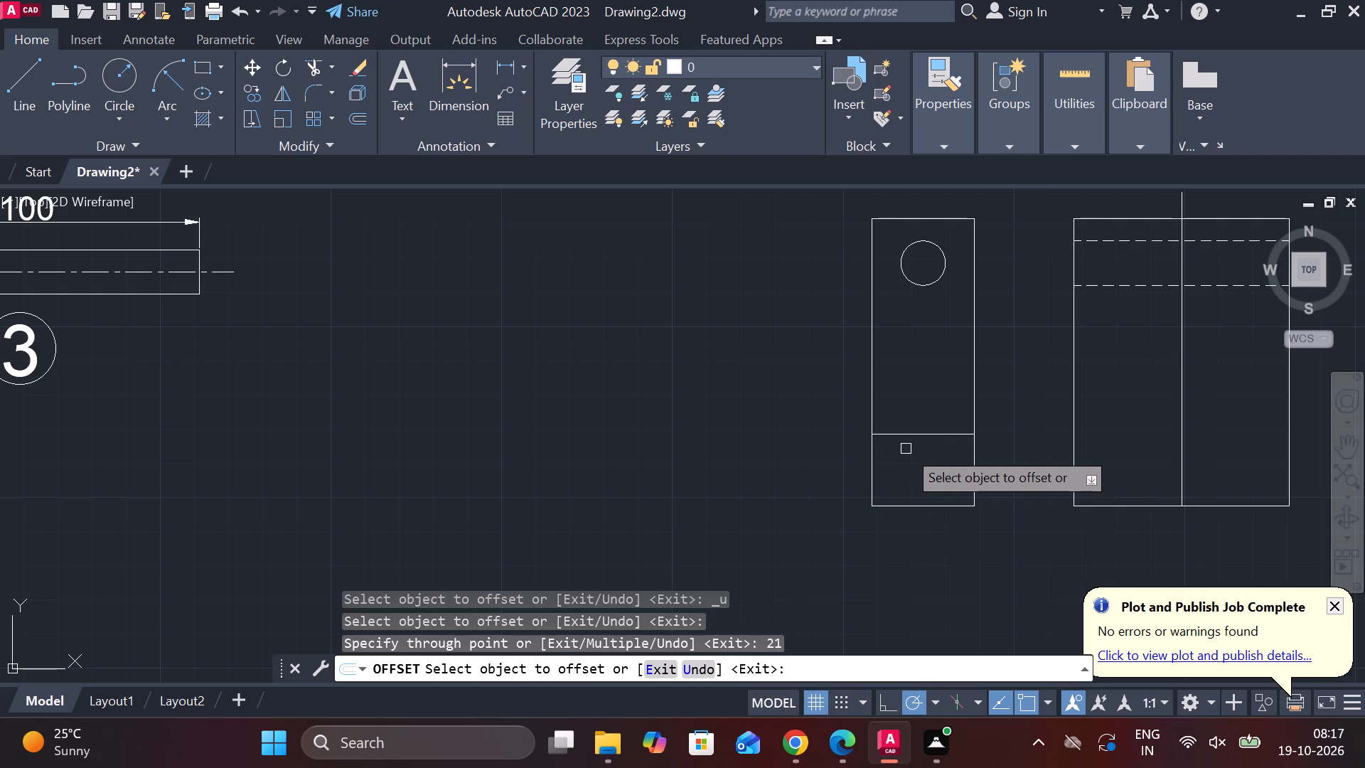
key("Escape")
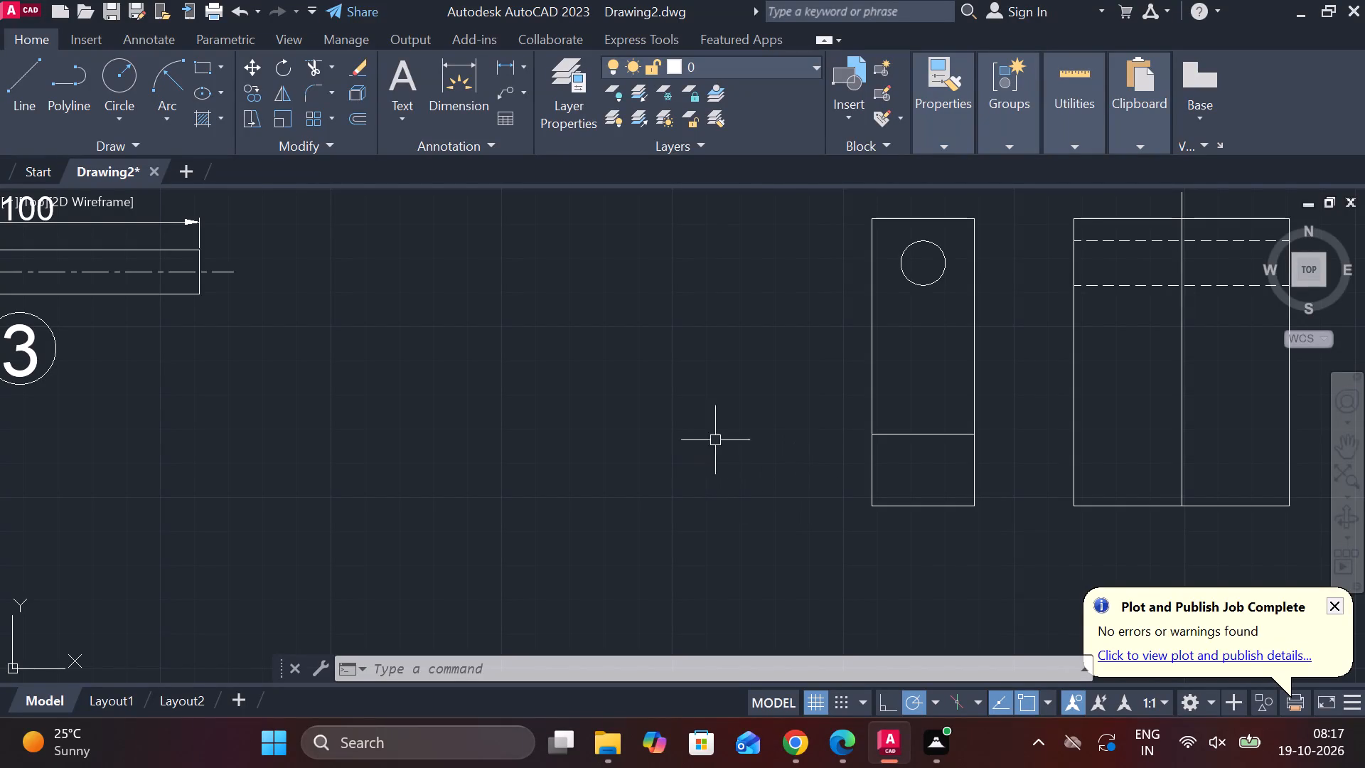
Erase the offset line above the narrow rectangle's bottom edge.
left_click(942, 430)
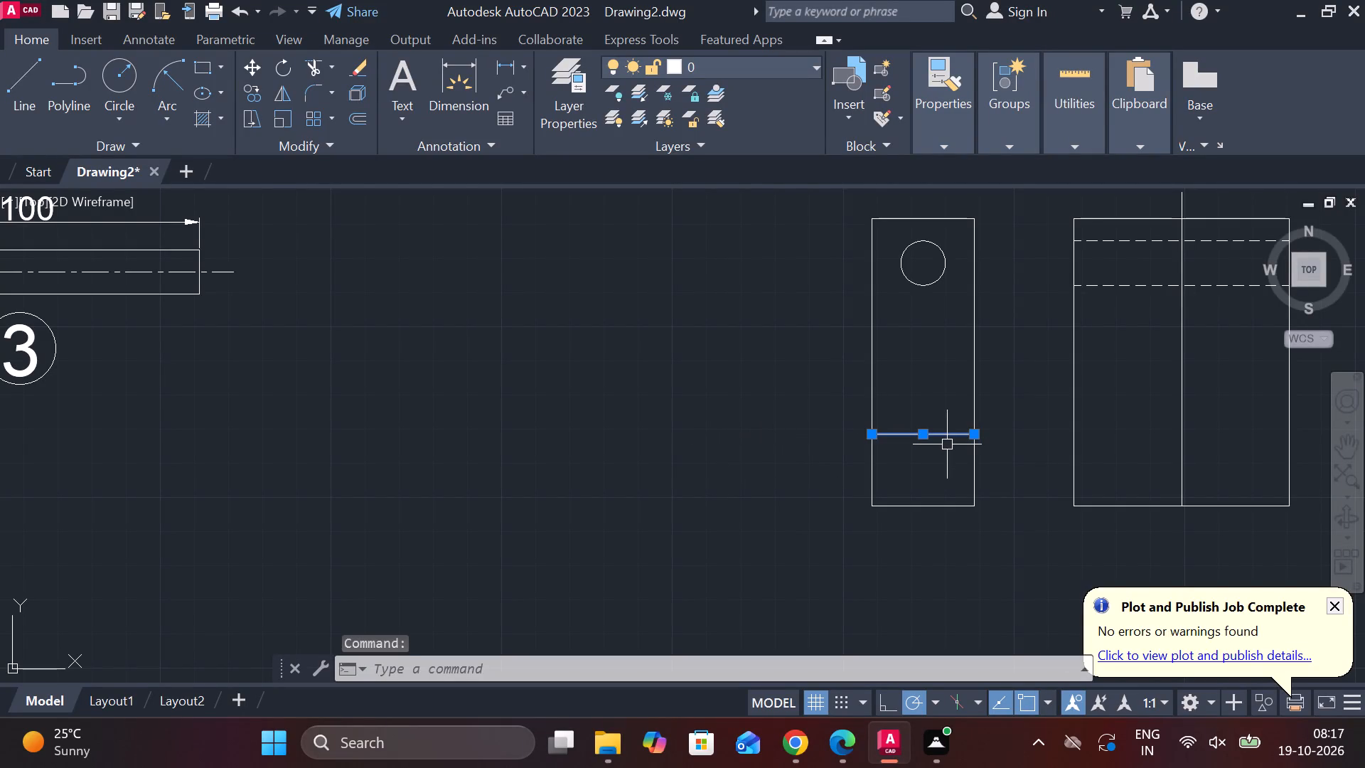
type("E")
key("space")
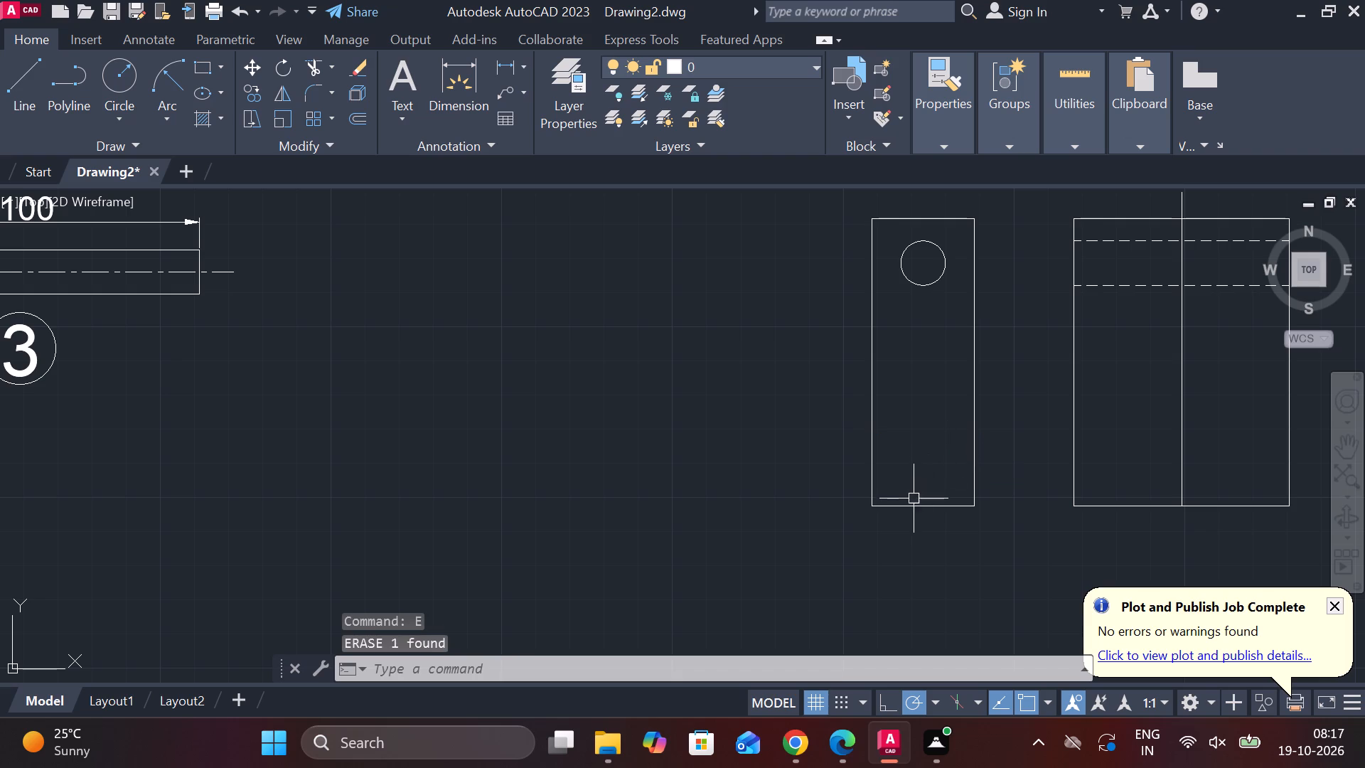
Offset the narrow rectangle's bottom edge upward by 31.
left_click(914, 508)
key("o")
key("Return")
key("Return")
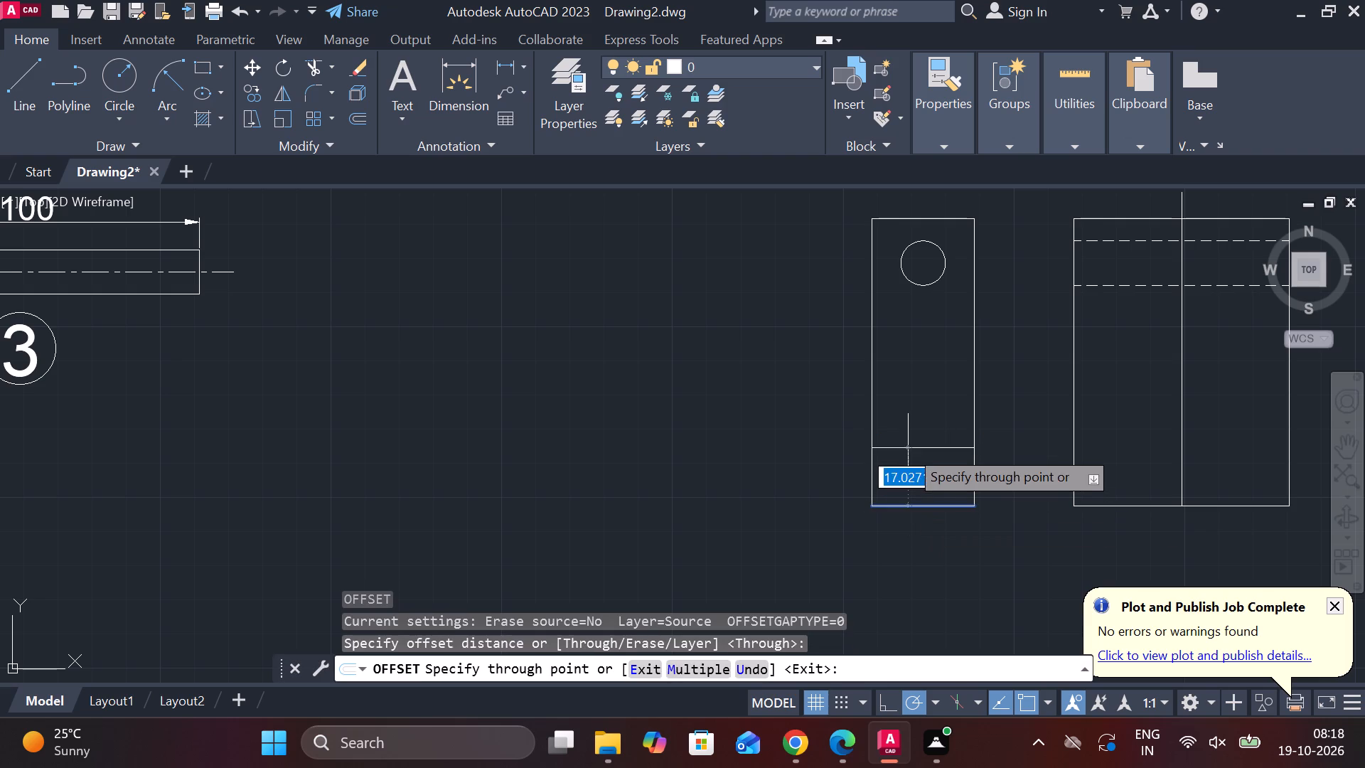
type("31")
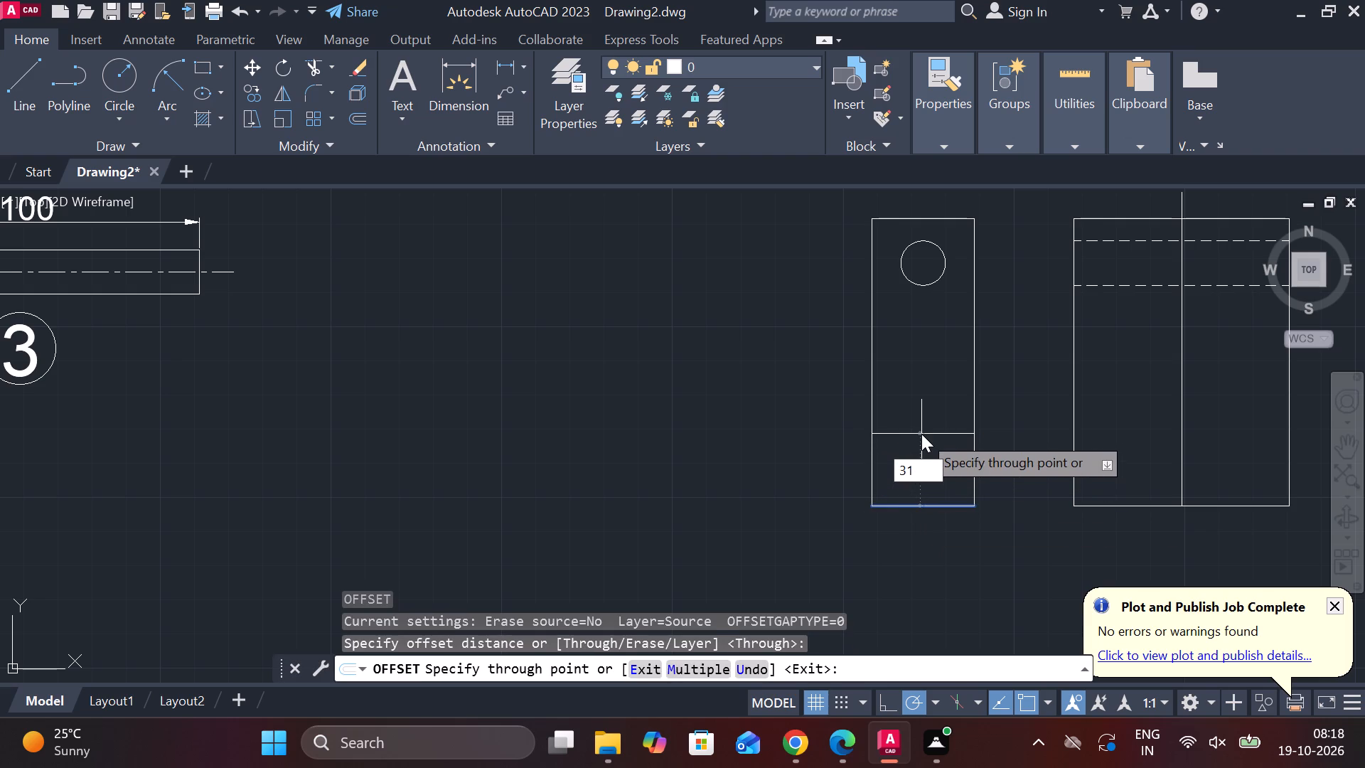
key("space")
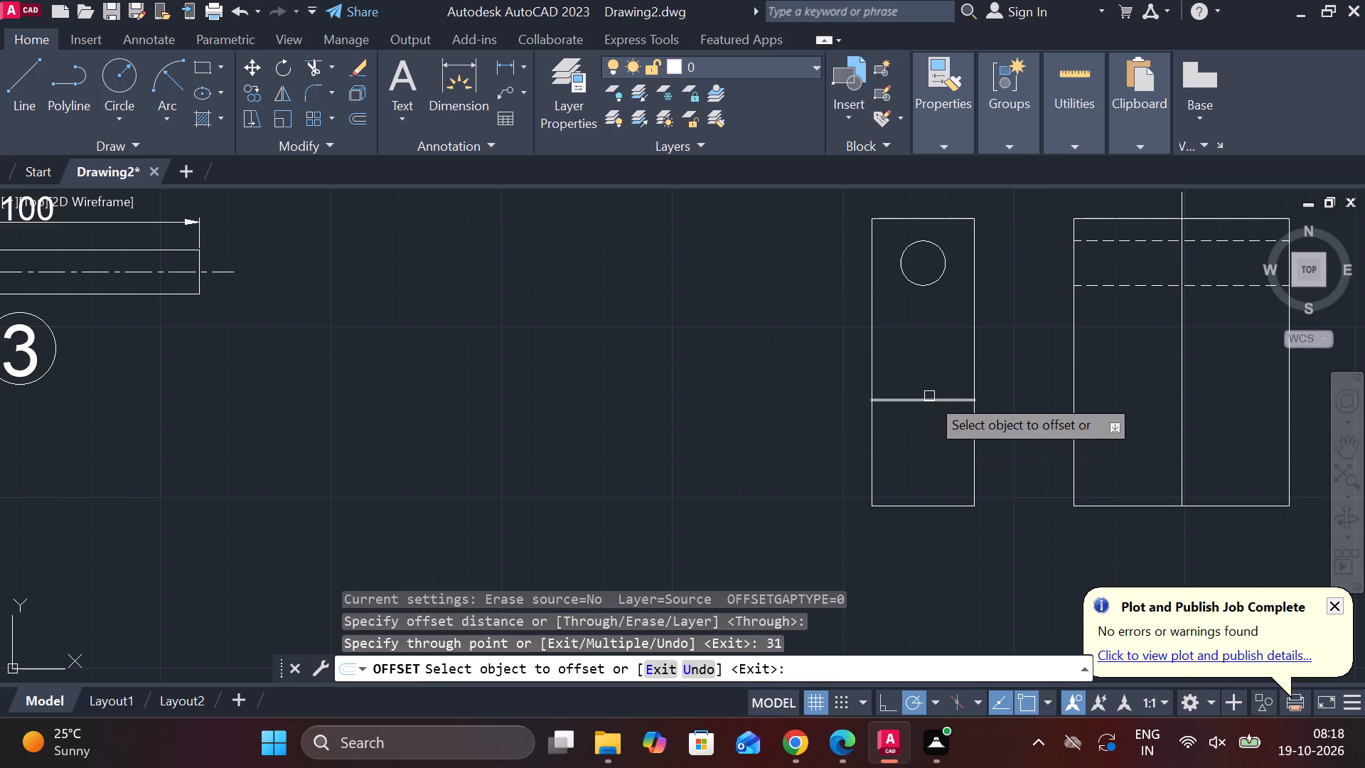
Offset the new horizontal line in the narrow rectangle by 21 both upward and downward.
left_click(929, 396)
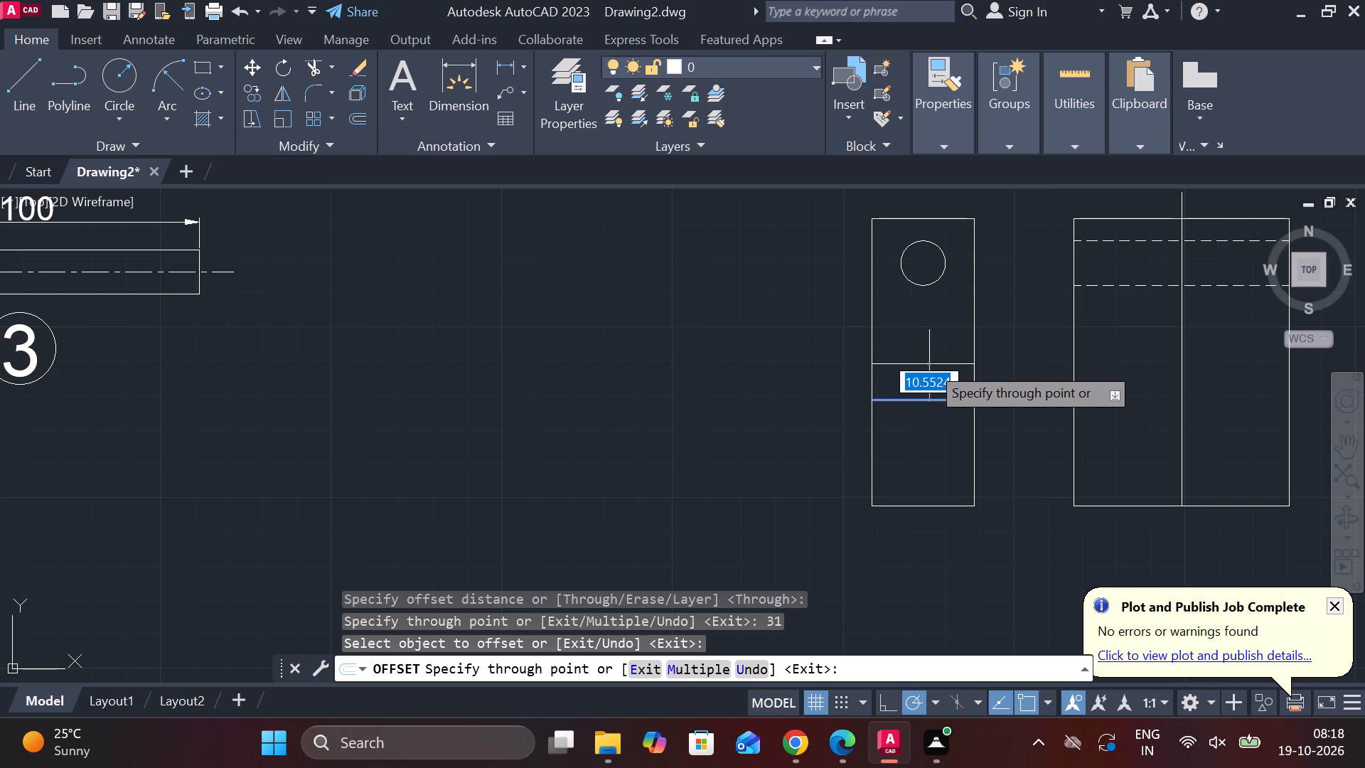
type("21")
key("space")
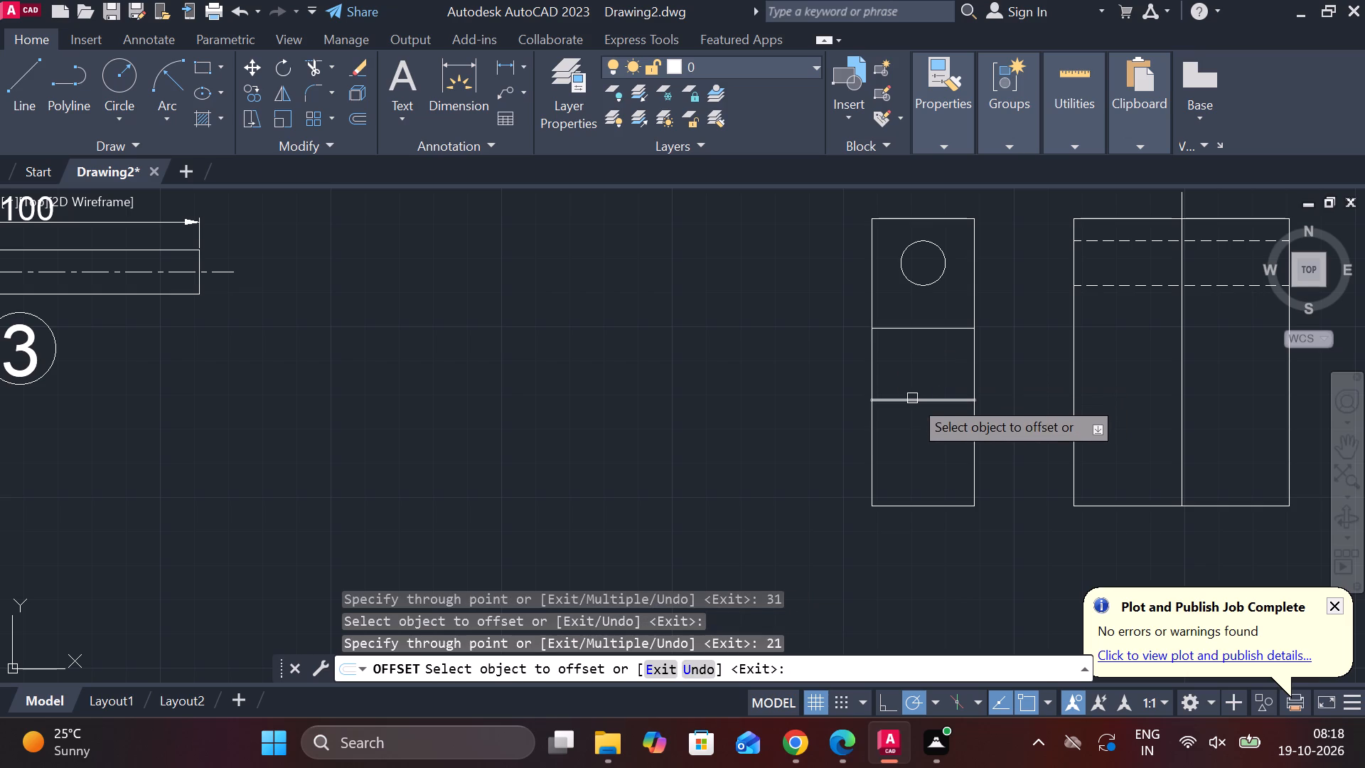
left_click(912, 398)
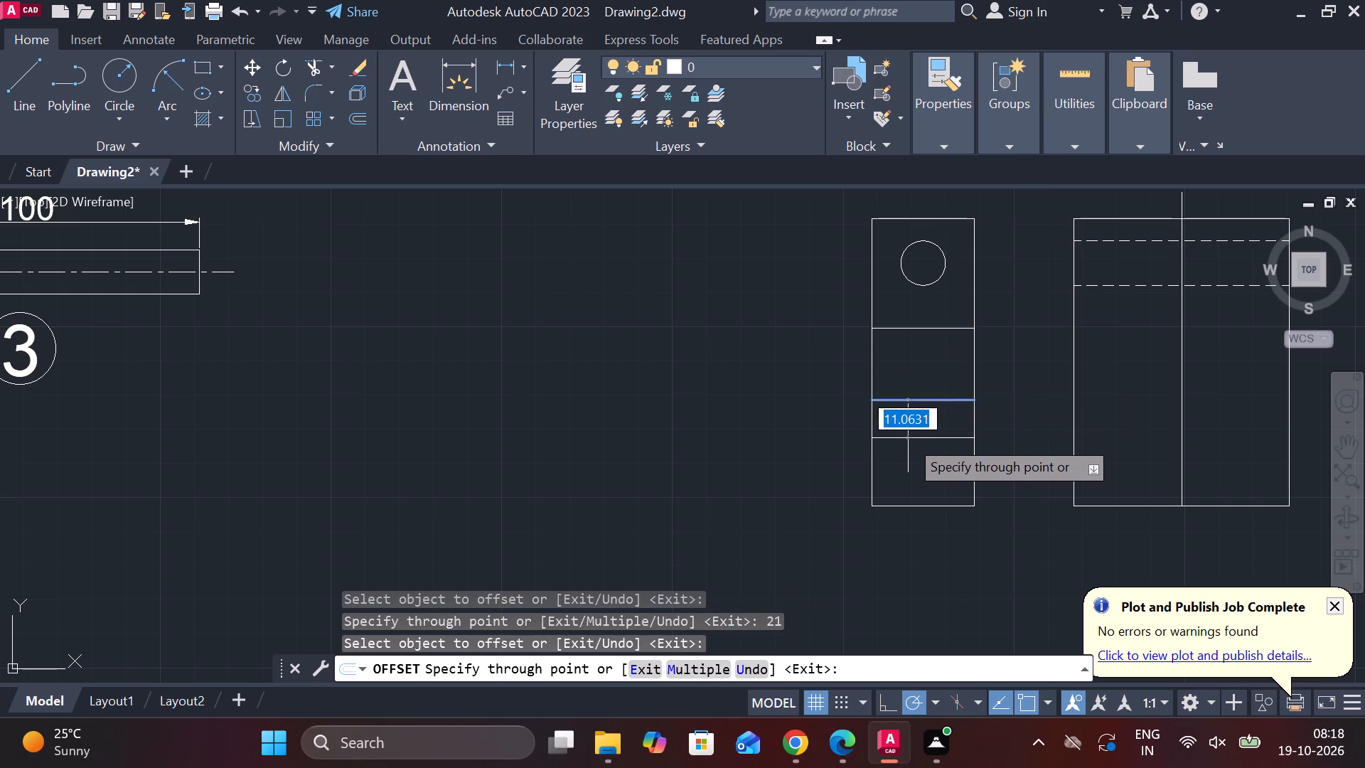
type("21")
key("space")
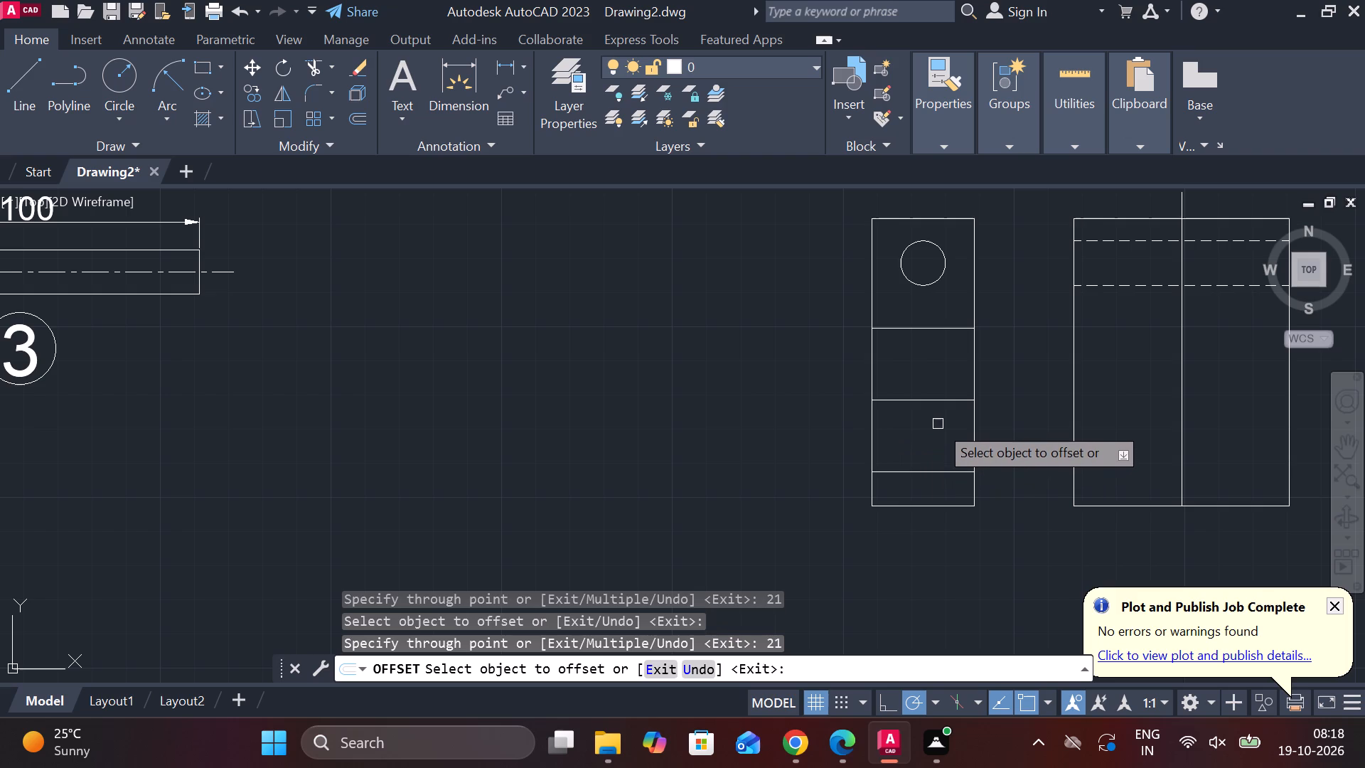
Offset the narrow rectangle's left edge inward by 12.
left_click(867, 433)
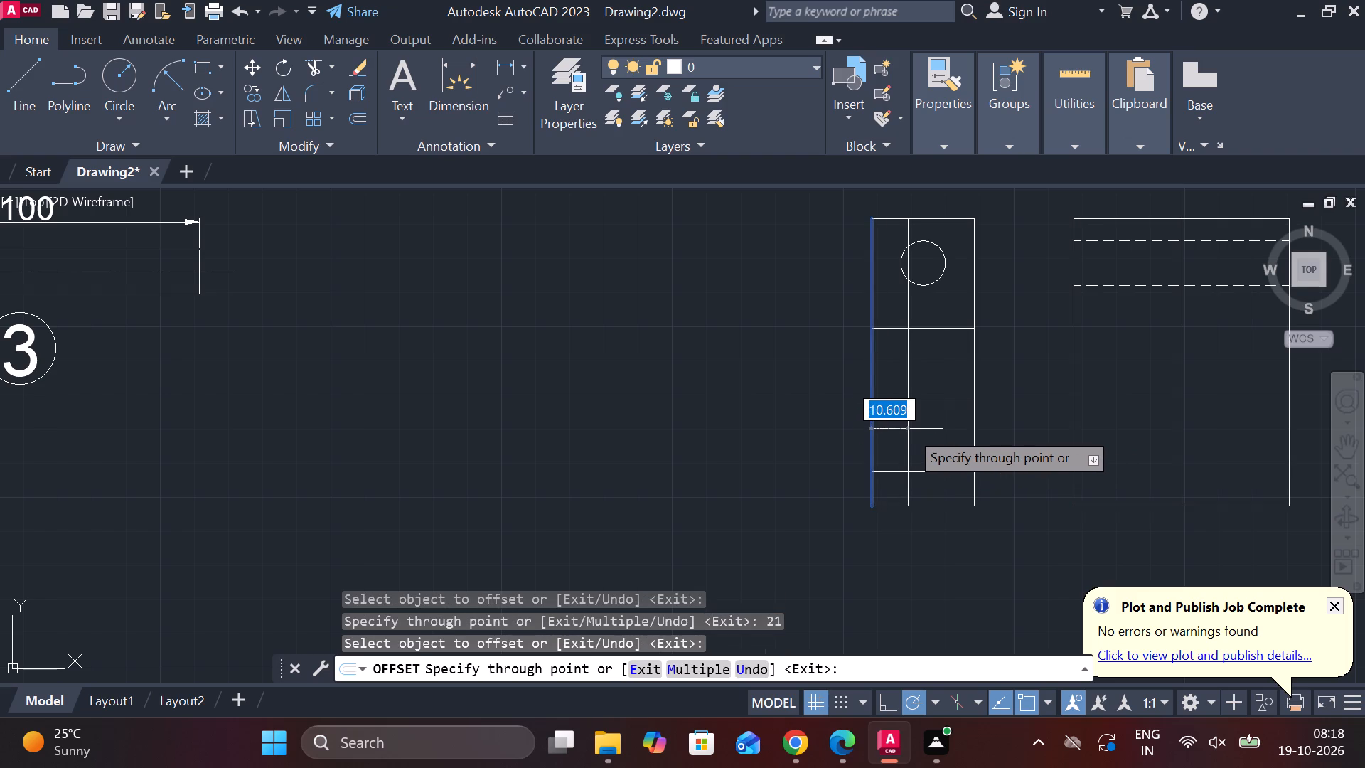
type("12")
key("space")
key("Escape")
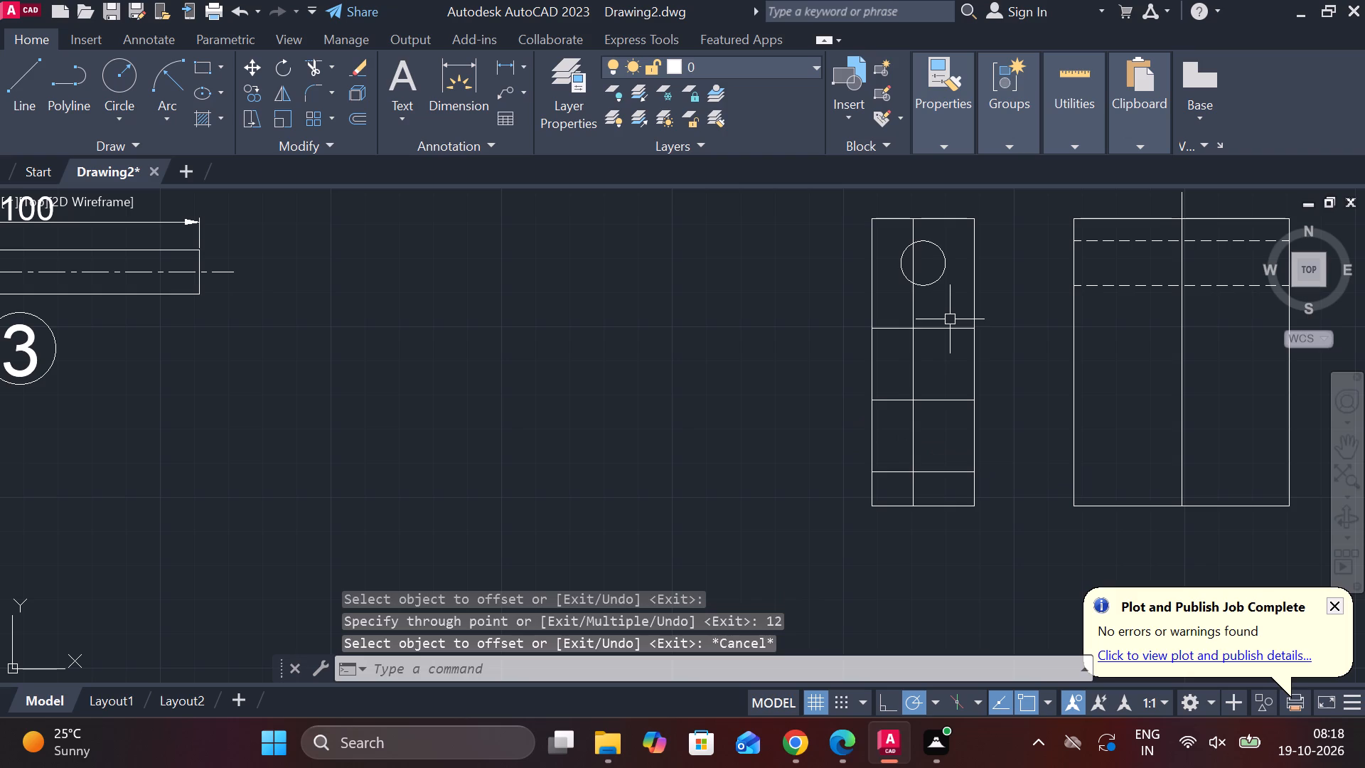
Trim the offset lines in the narrow rectangle to leave a 12-wide, 42-high recess outline against its left edge.
key("r")
key("Escape")
type("TR")
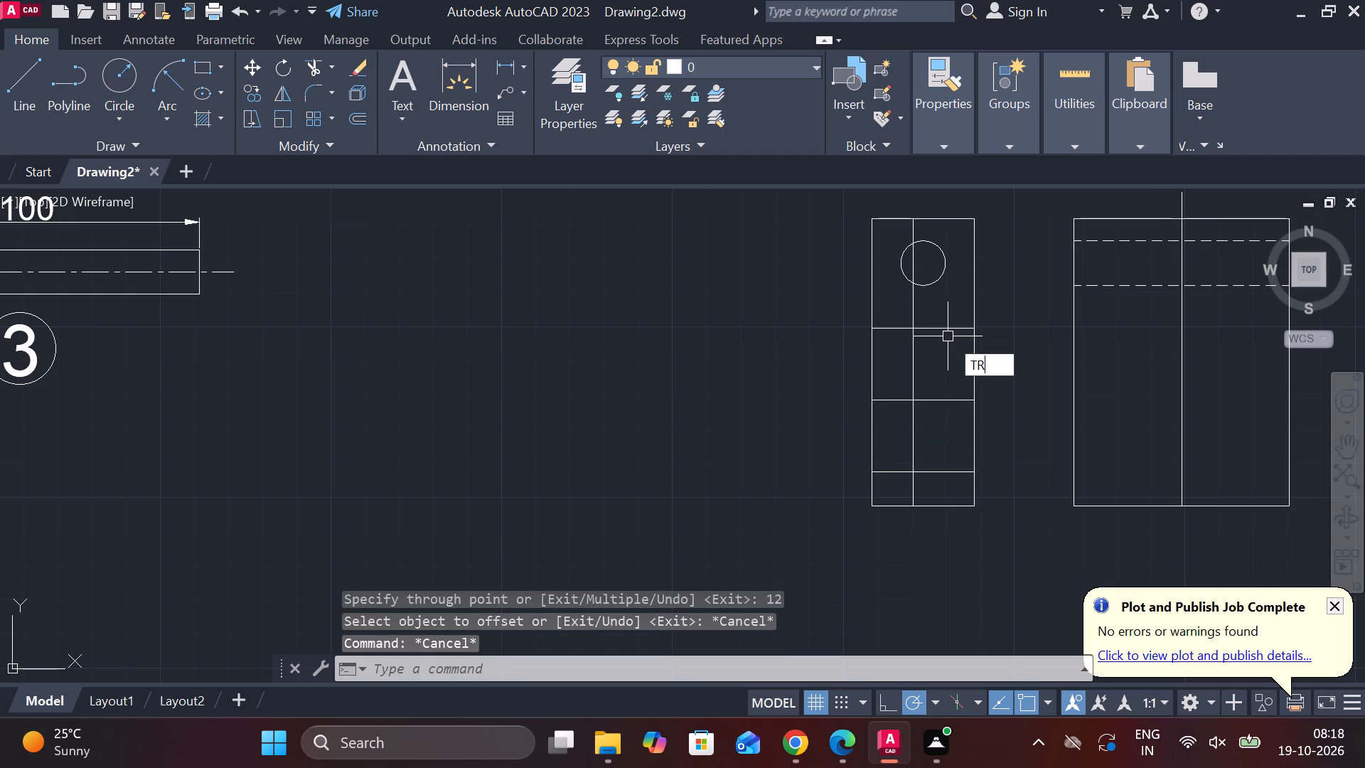
key("space")
left_click(910, 319)
left_click(915, 268)
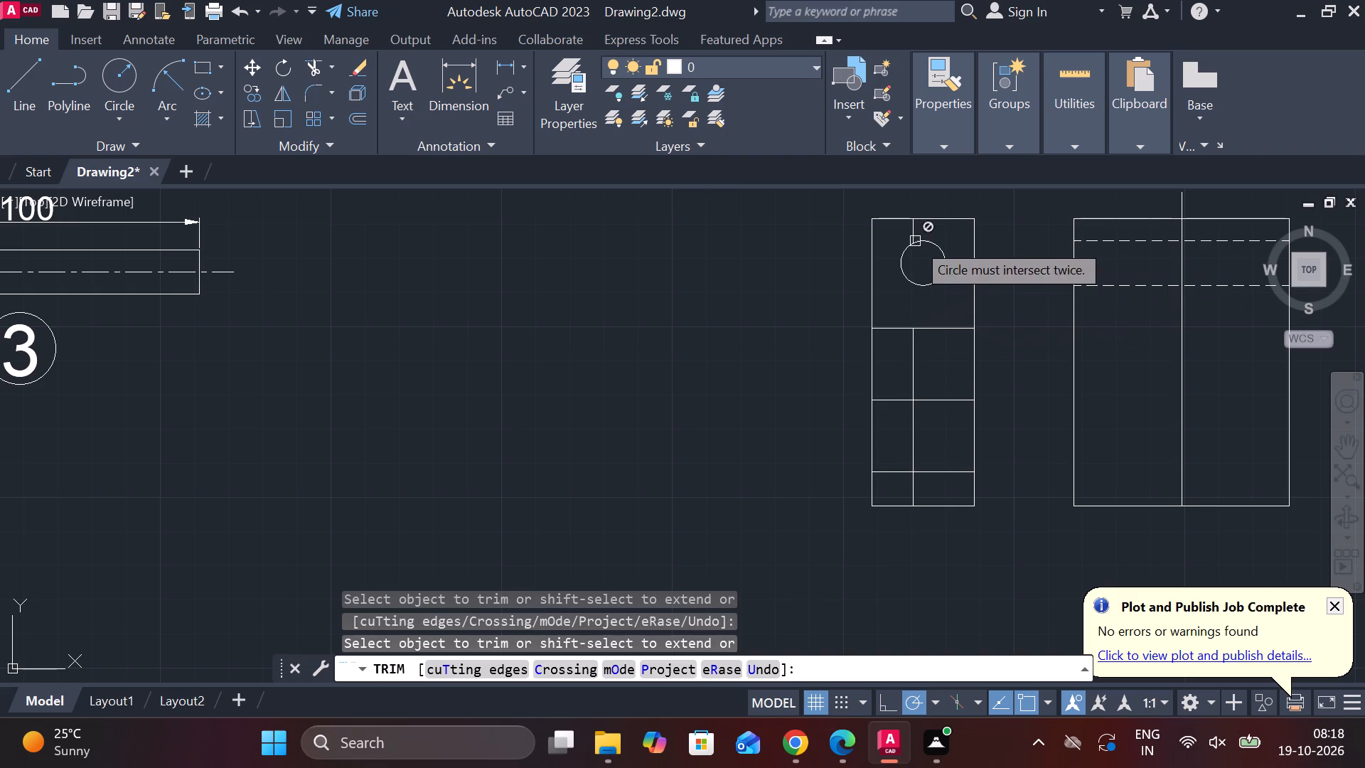
left_click(915, 231)
left_click(925, 327)
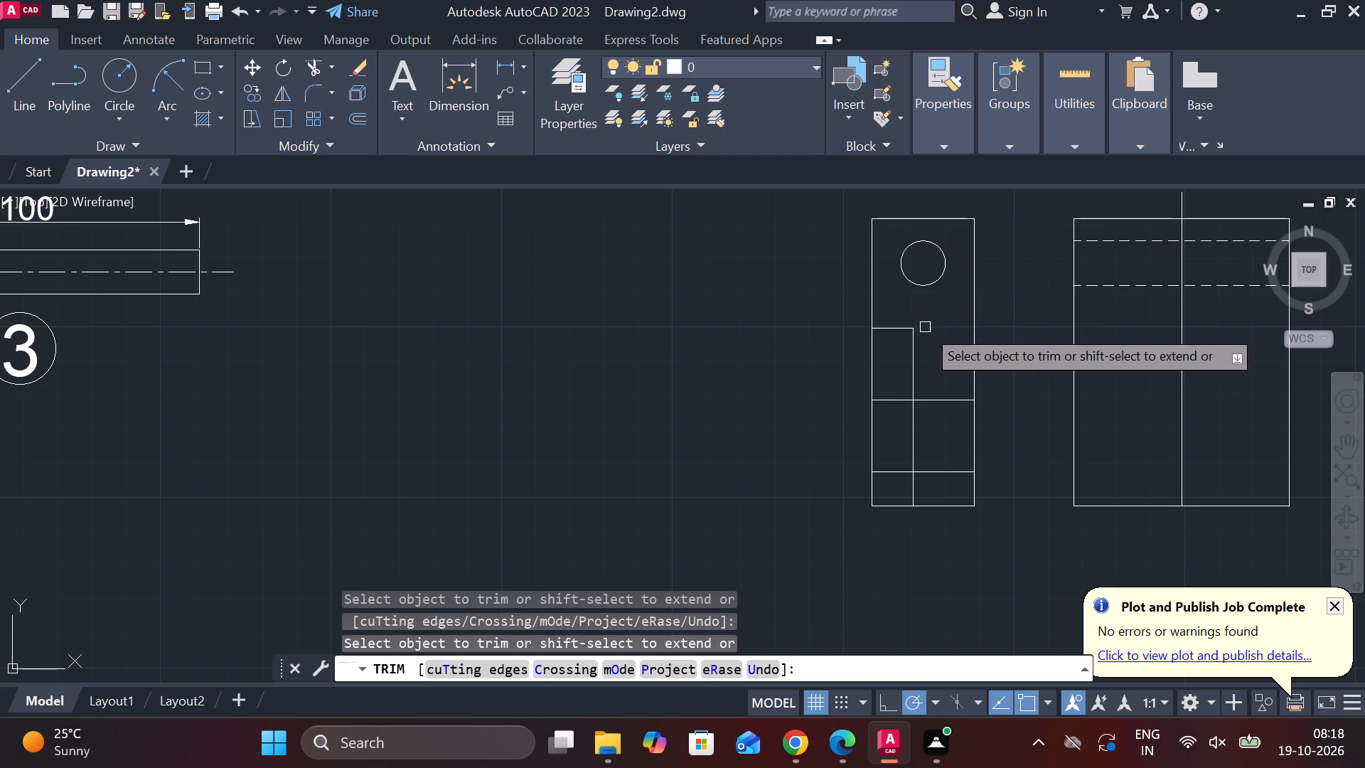
left_click(908, 496)
left_click(946, 471)
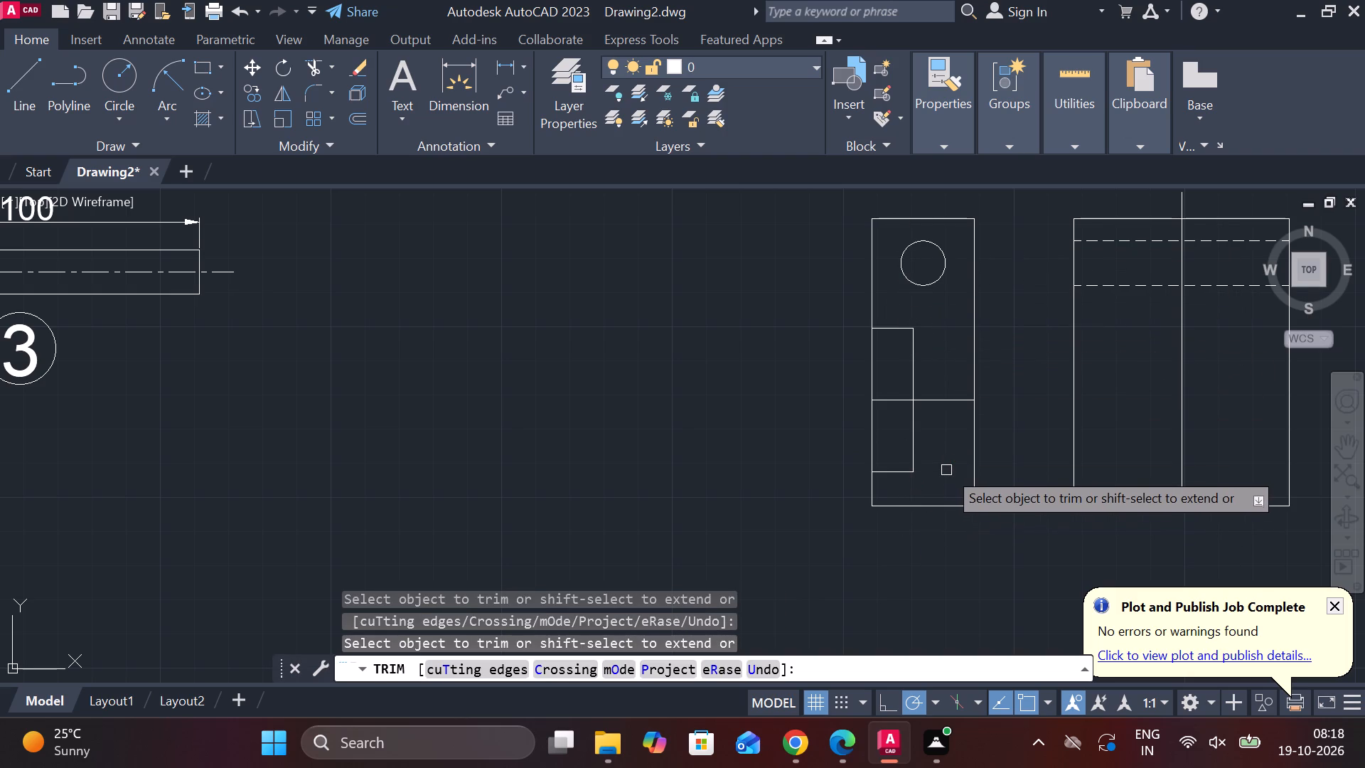
key("Escape")
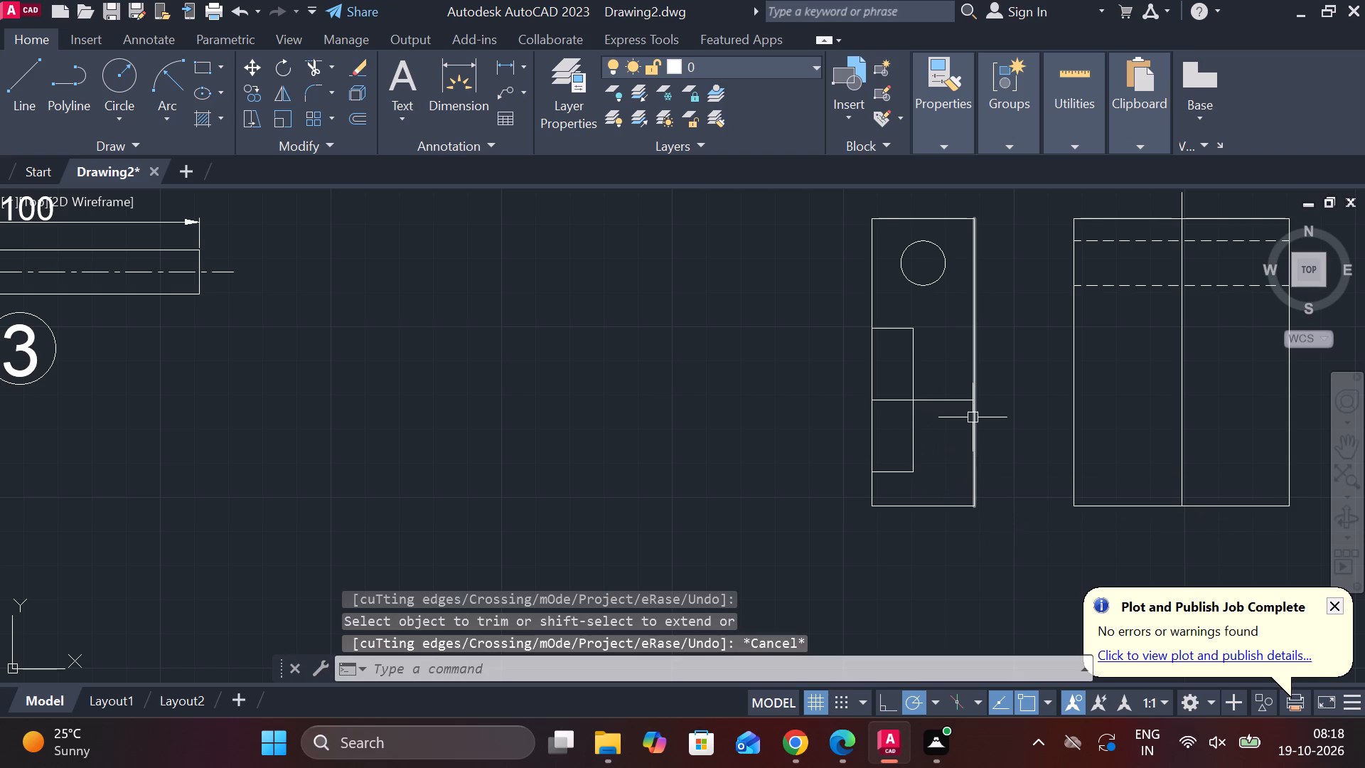
Offset the narrow rectangle's middle horizontal line by 15 both upward and downward.
key("o")
key("Return")
key("Return")
left_click(946, 403)
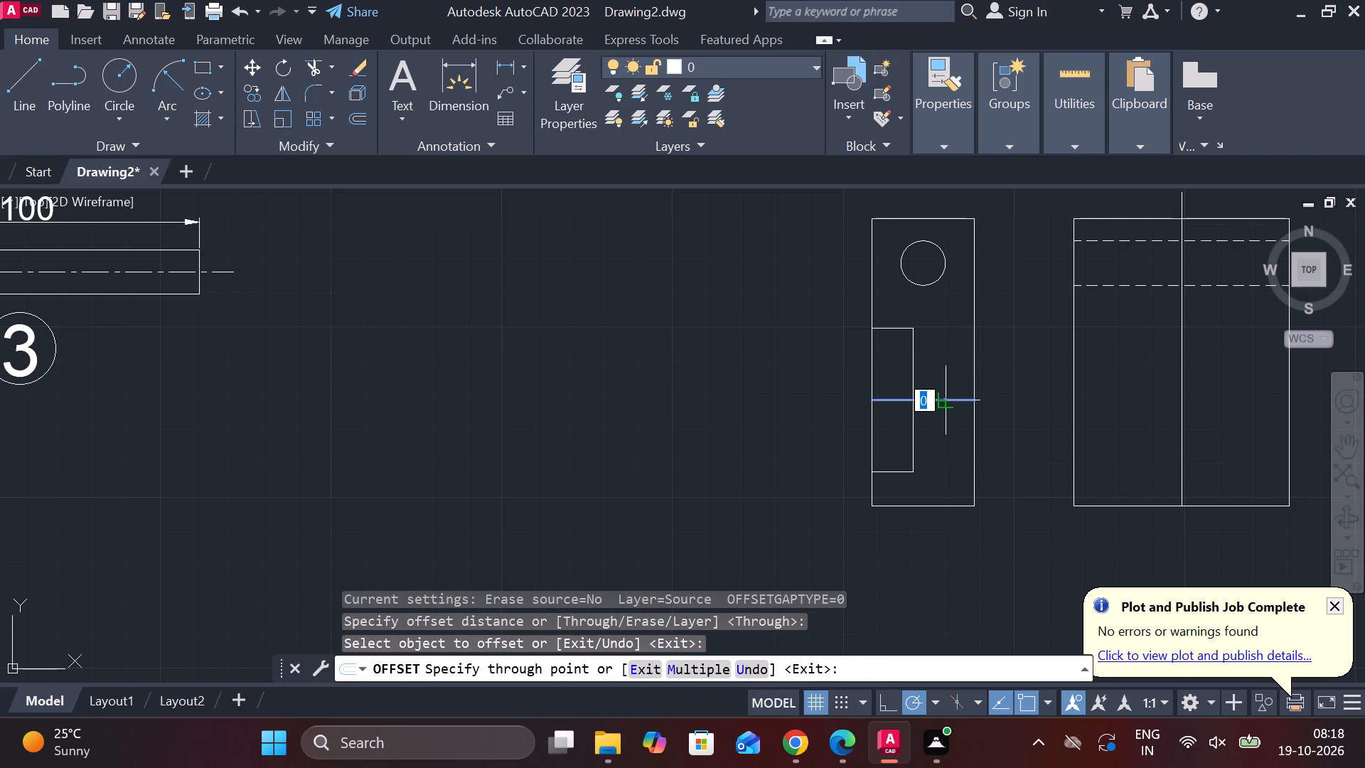
type("15")
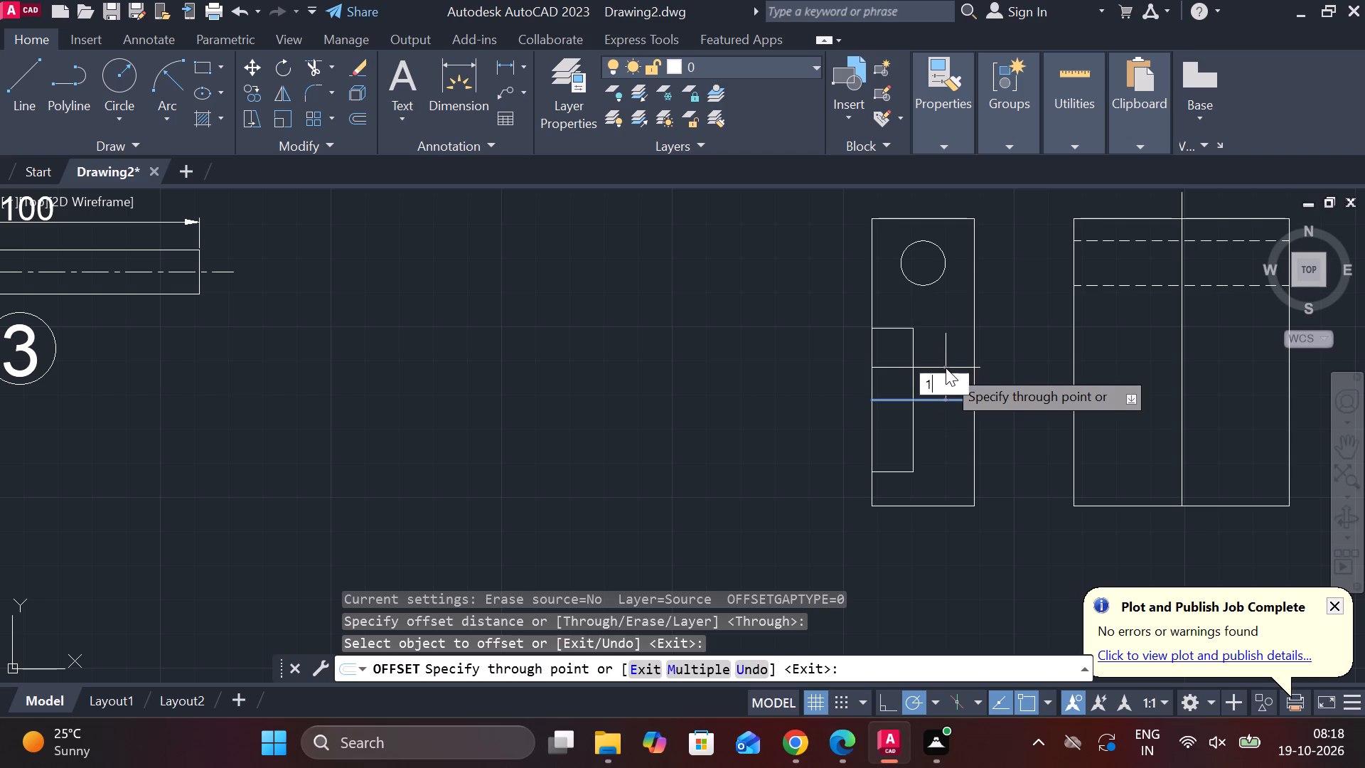
key("space")
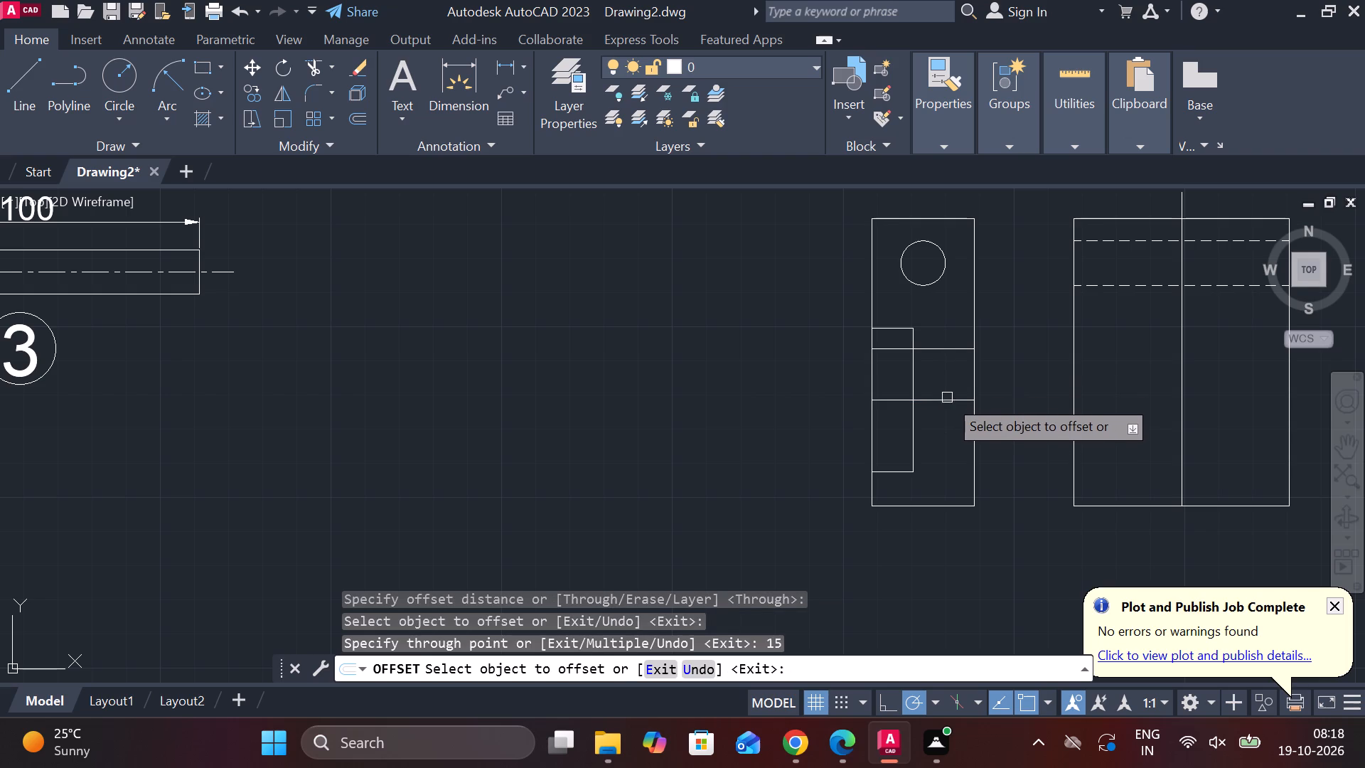
left_click(947, 400)
type("15")
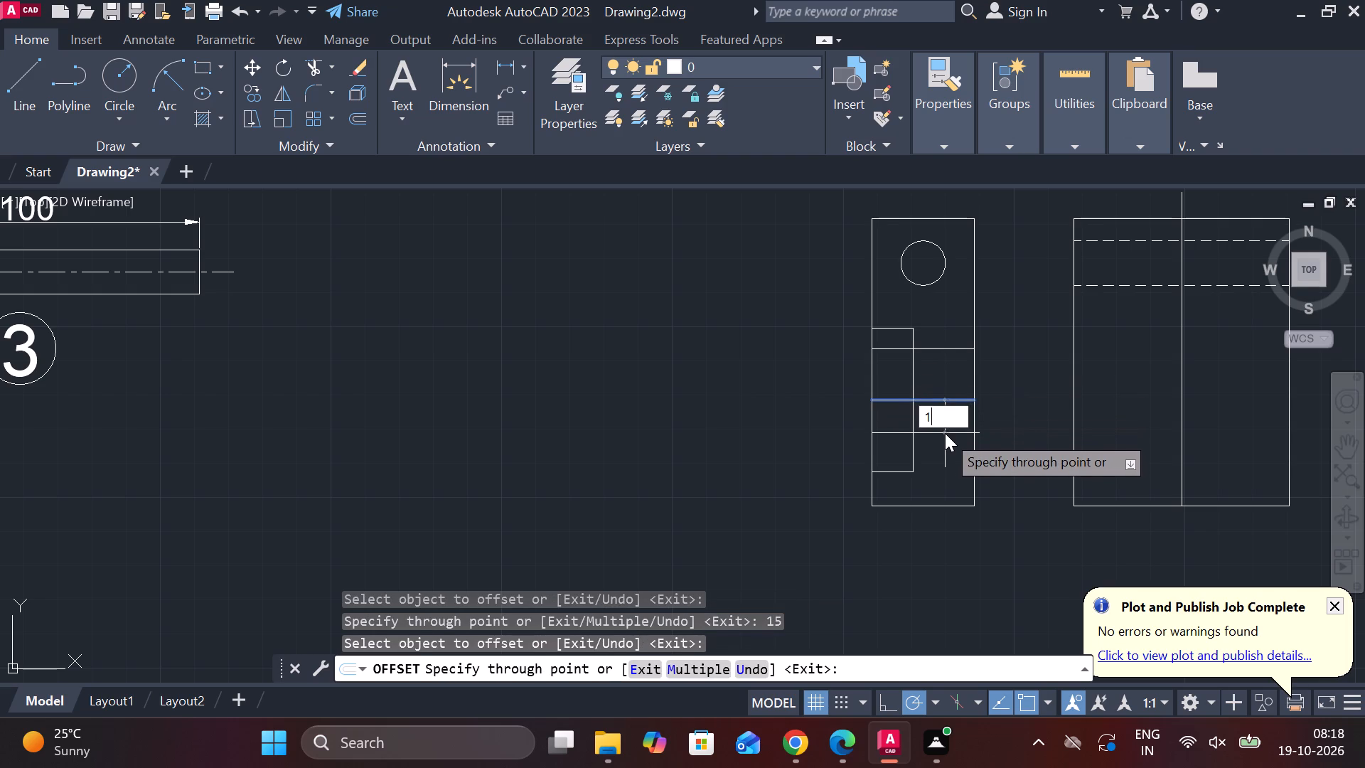
key("space")
key("Escape")
Trim the parts of the two 15-offset lines that lie inside the 12-wide recess.
type("TR")
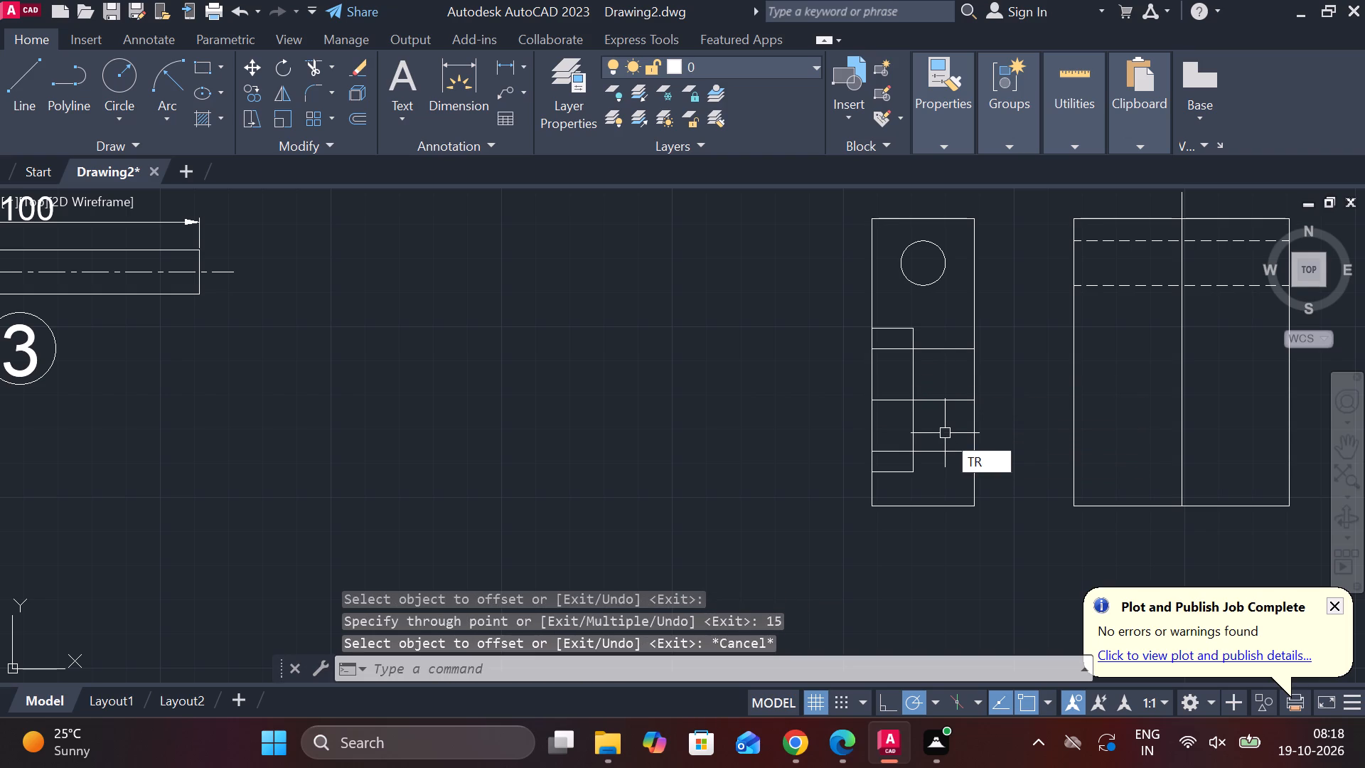
key("space")
left_click(906, 448)
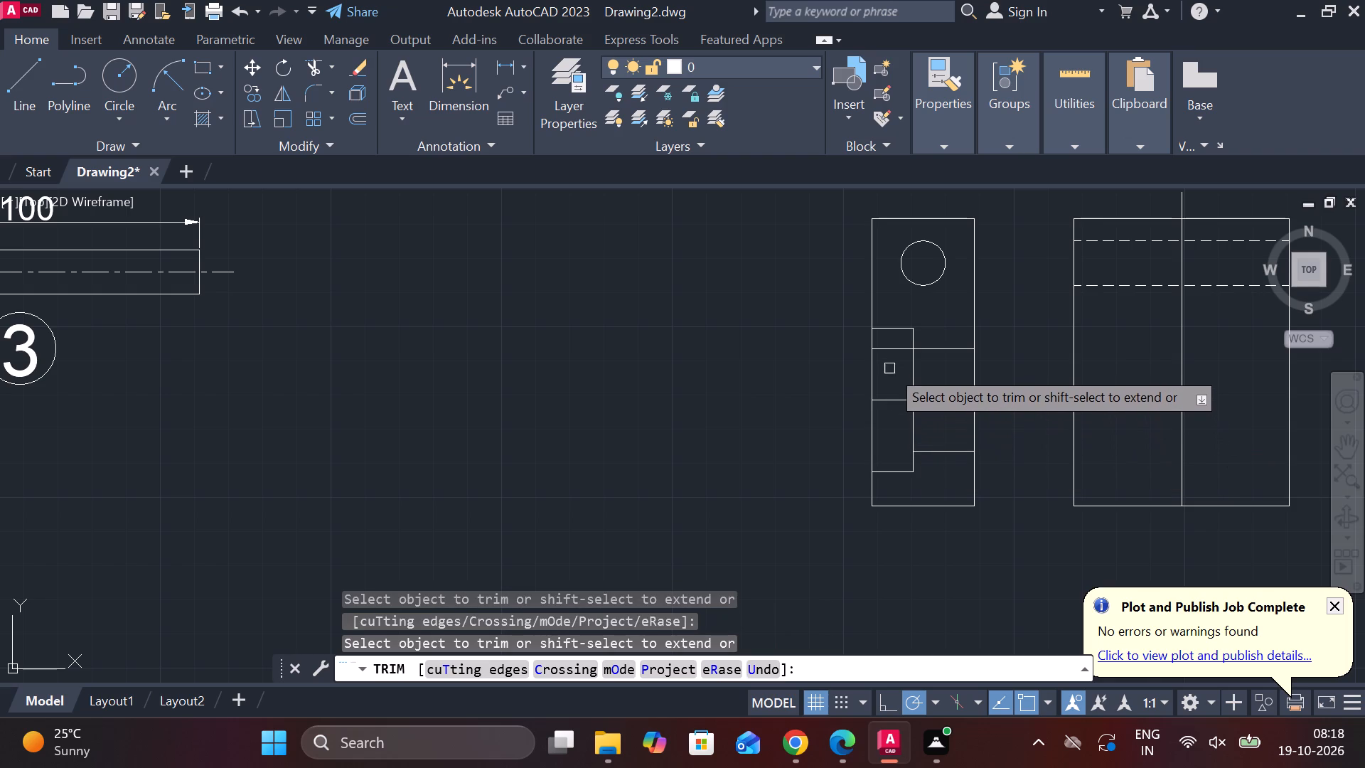
left_click(890, 346)
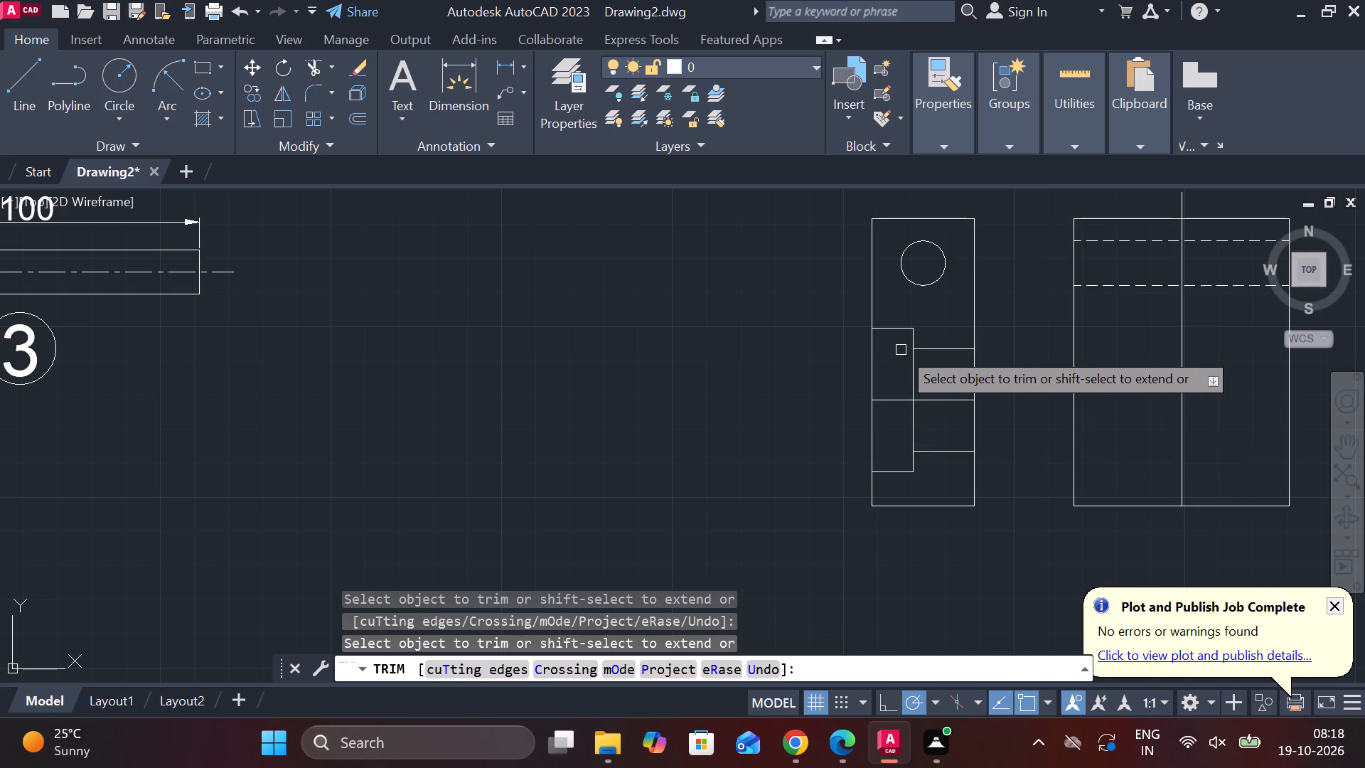
middle_click_drag(1063, 449, 1042, 462)
middle_click_drag(1028, 462, 1004, 462)
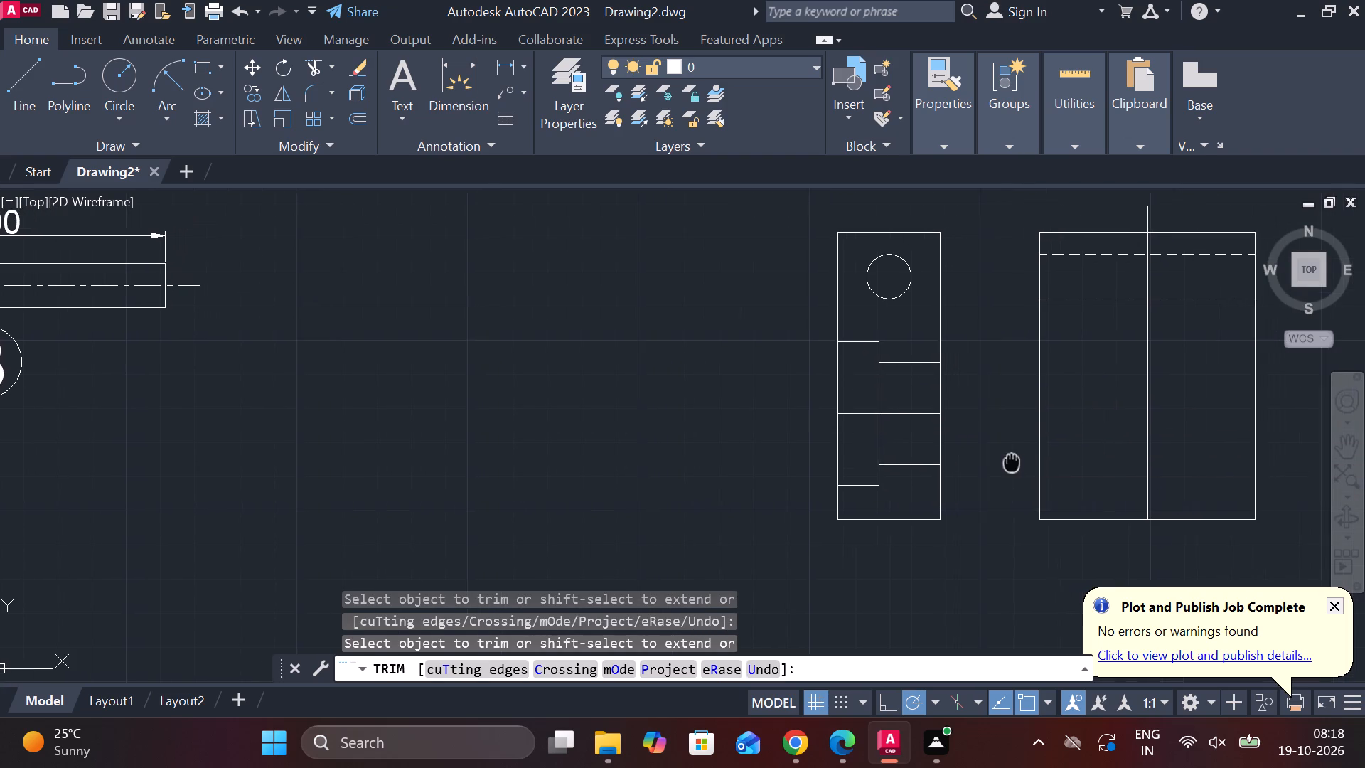
middle_click_drag(1004, 462, 990, 462)
key("Escape")
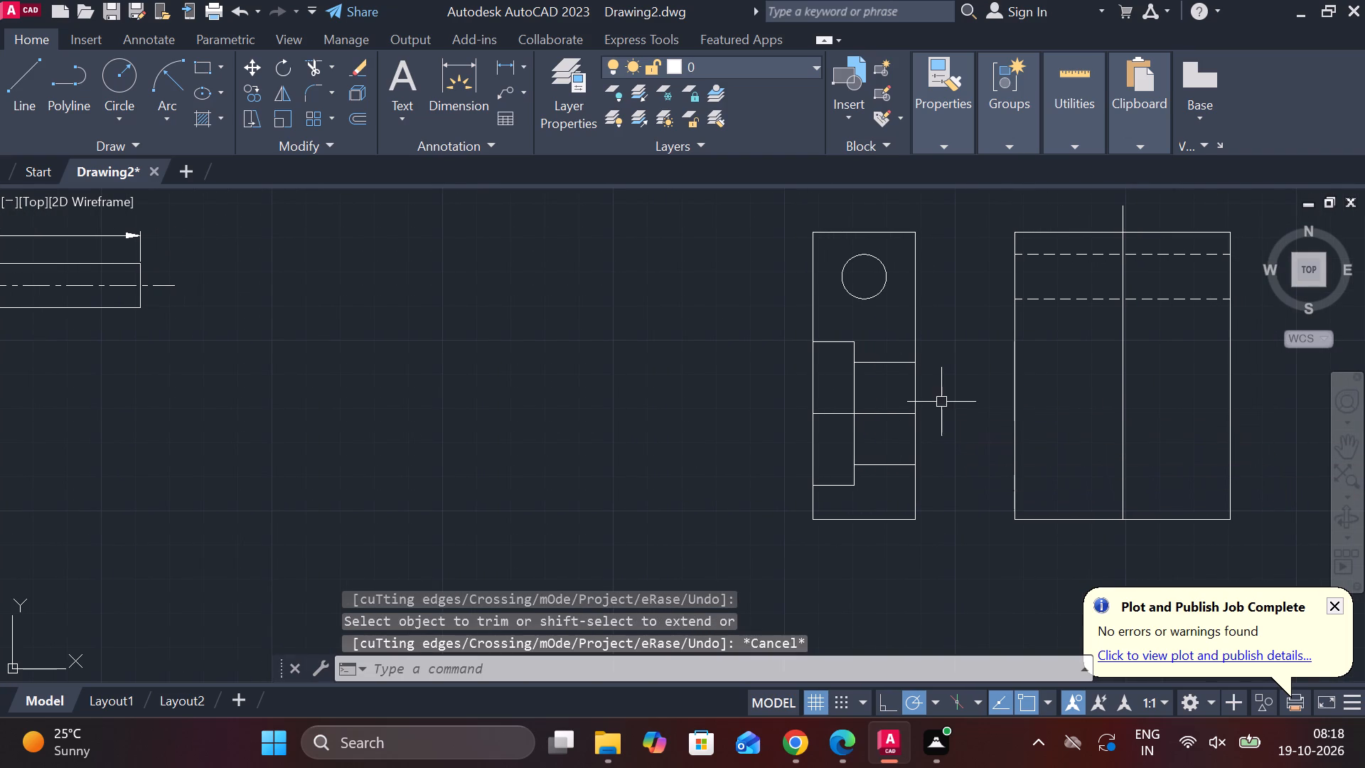
Lengthen the narrow rectangle's middle horizontal line by about 111 so it passes across the wide rectangle.
left_click(900, 411)
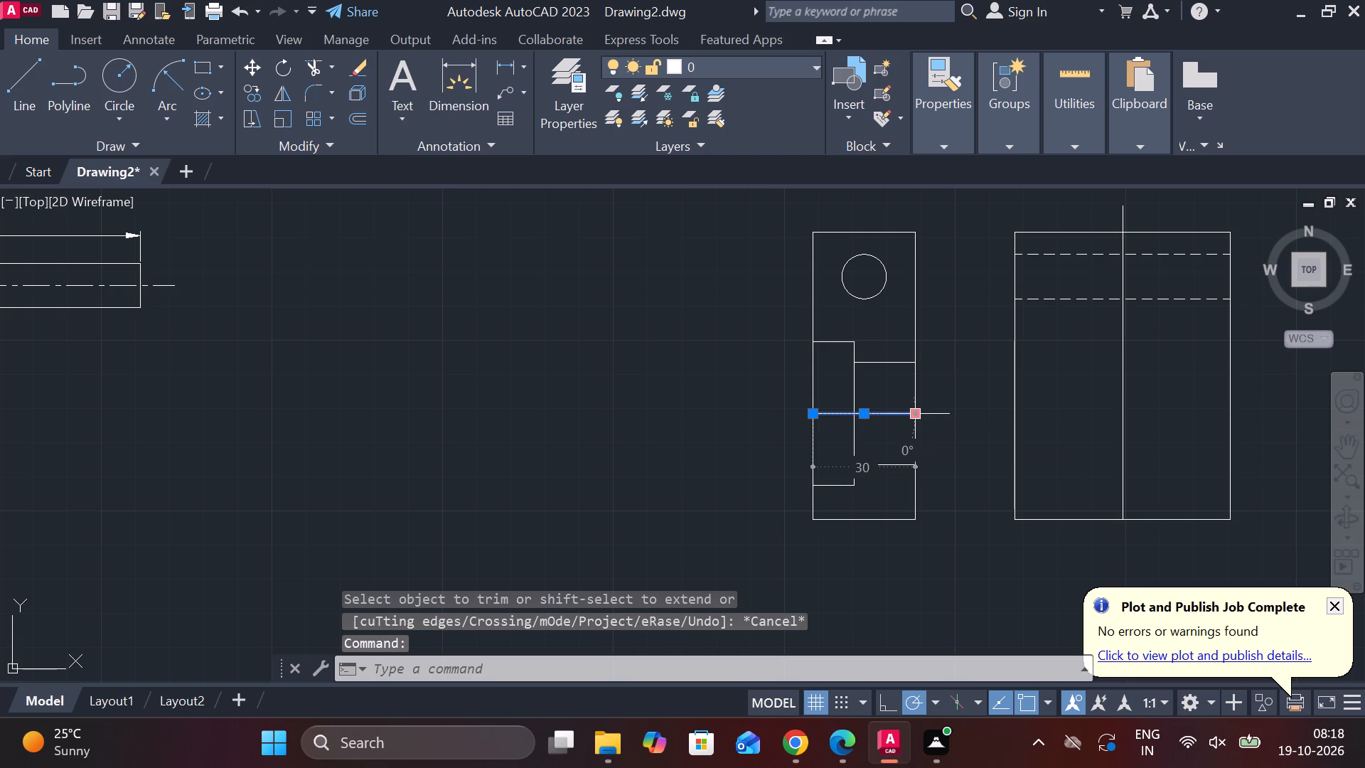
left_click(1024, 463)
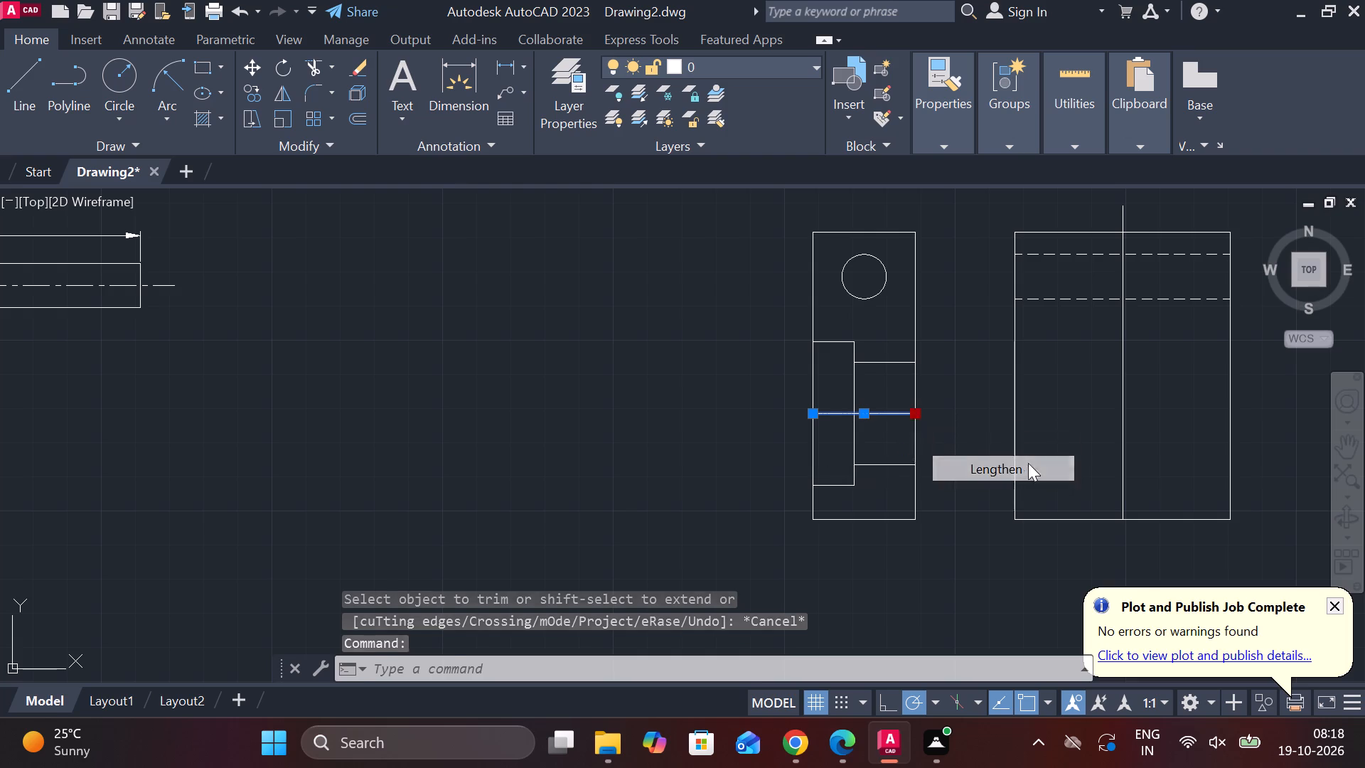
middle_click_drag(1229, 432, 1206, 430)
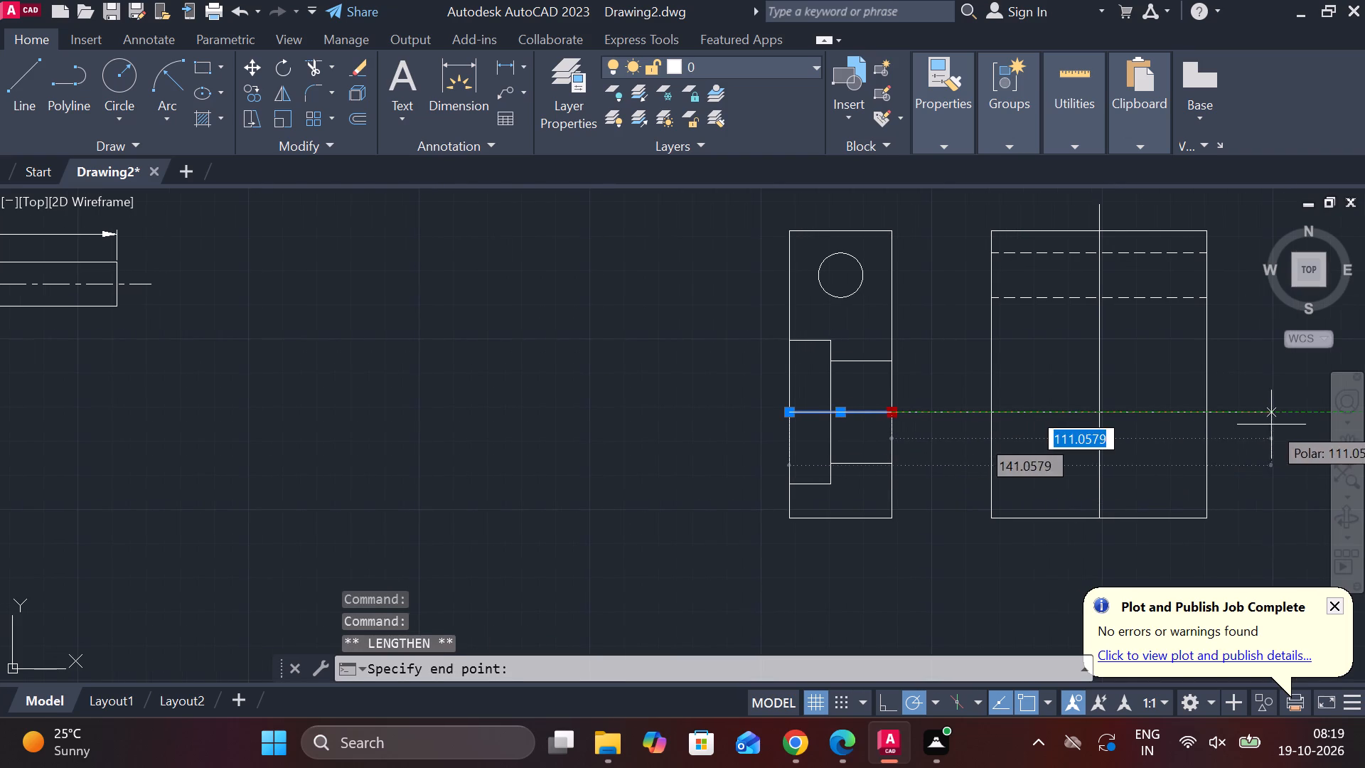
left_click(1271, 425)
key("Escape")
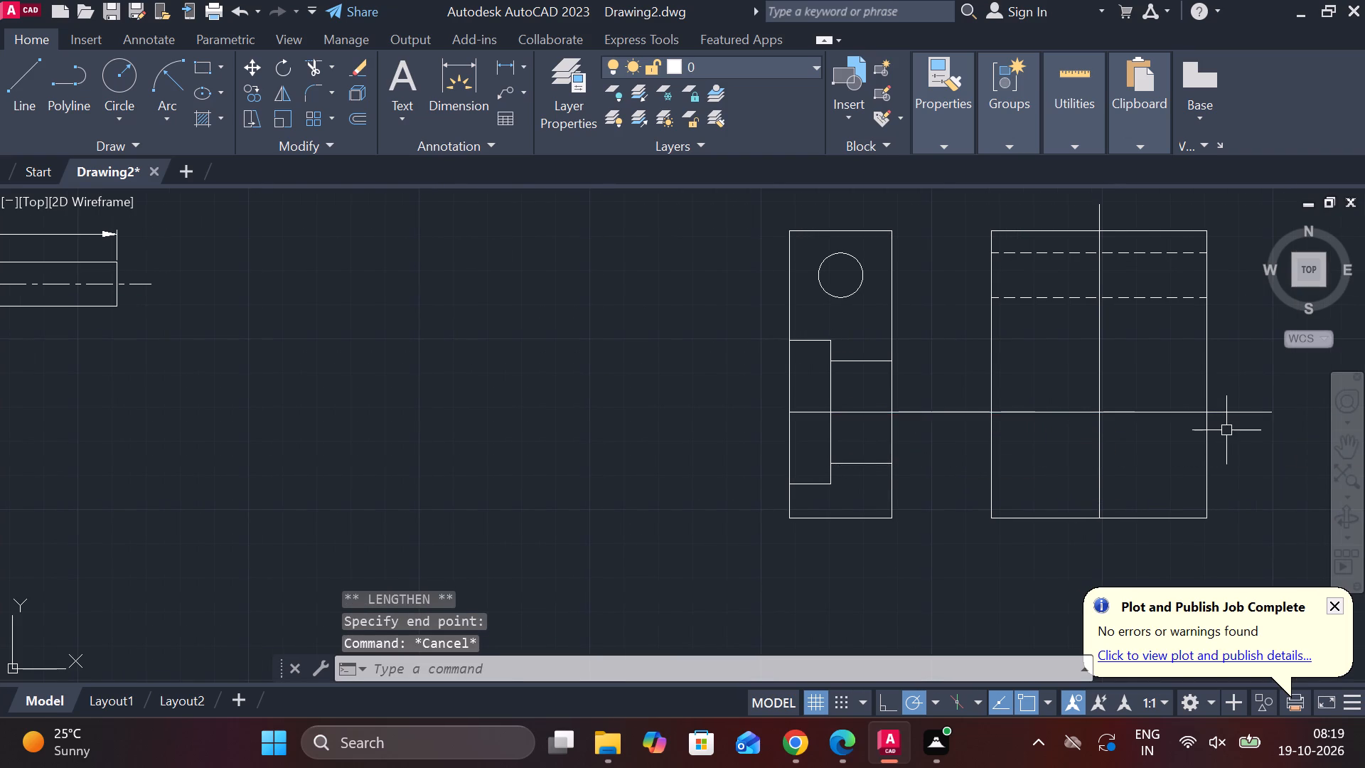
Draw a 42-diameter circle centred where the horizontal and vertical lines cross in the wide rectangle.
key("c")
key("space")
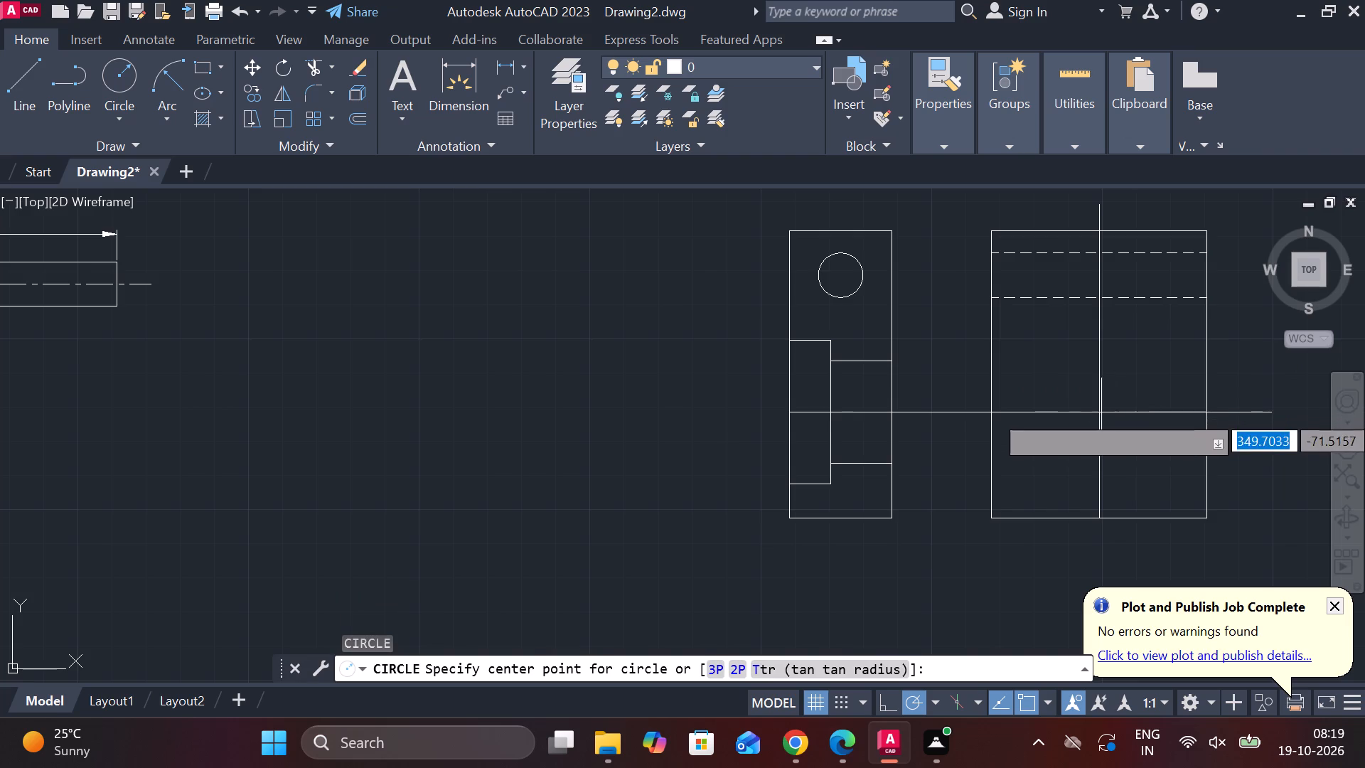
left_click(1100, 412)
type("D")
key("space")
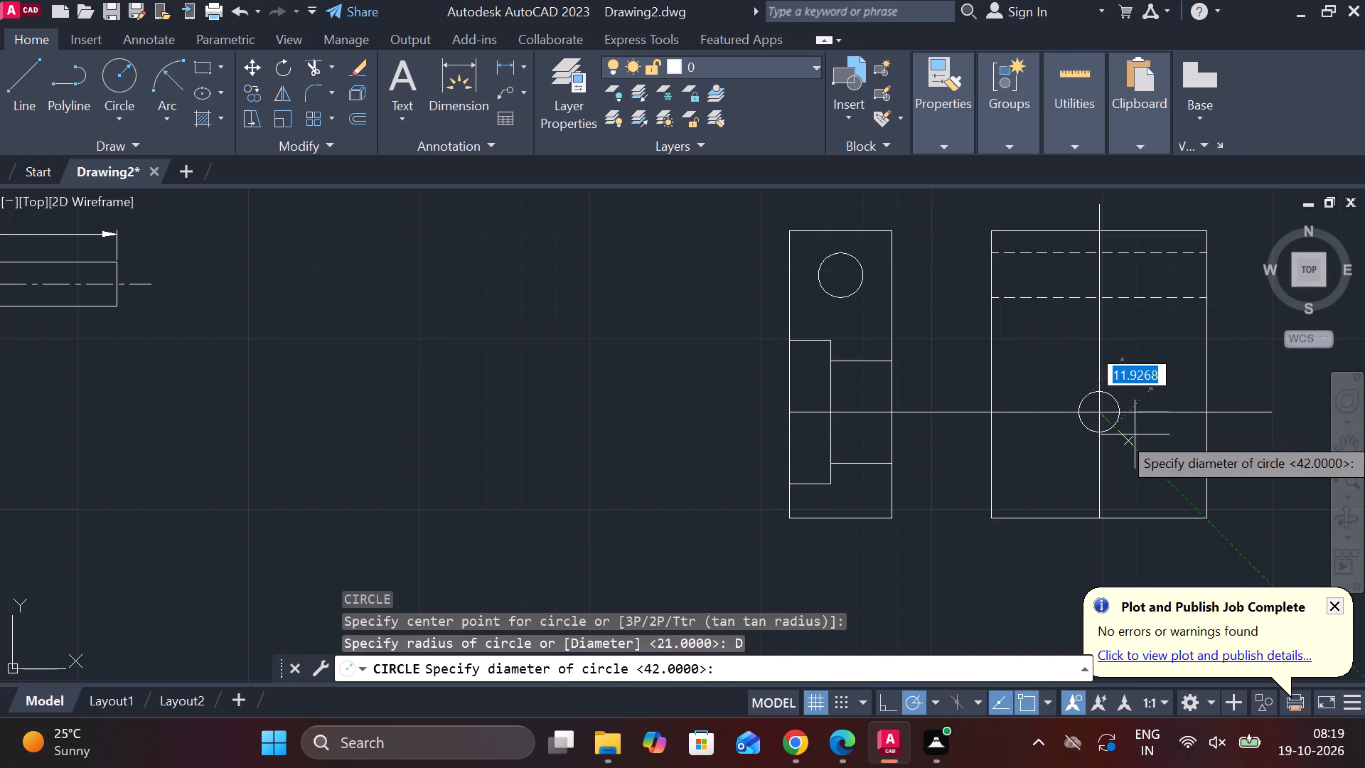
type("42")
key("space")
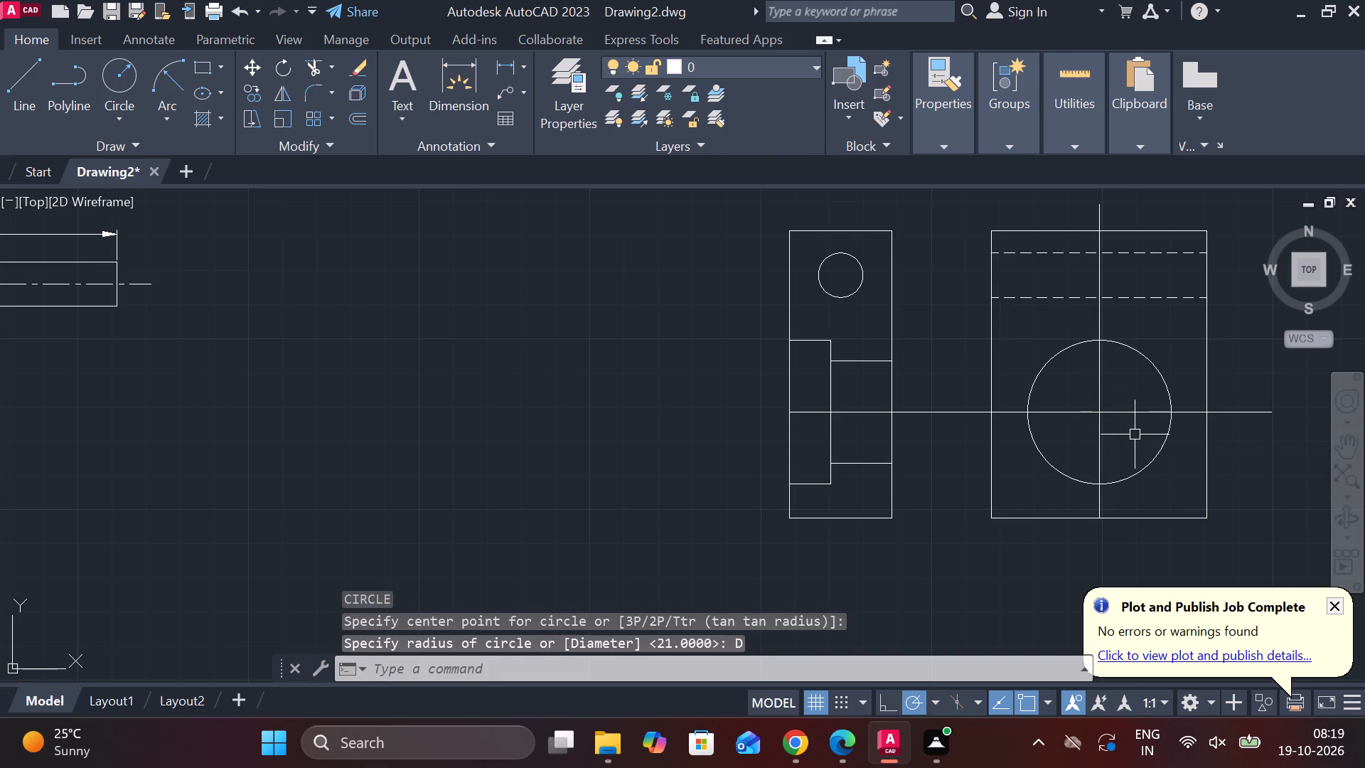
Draw a concentric 30-diameter circle inside the 42-diameter circle.
middle_click_drag(1147, 437, 1091, 437)
key("c")
key("space")
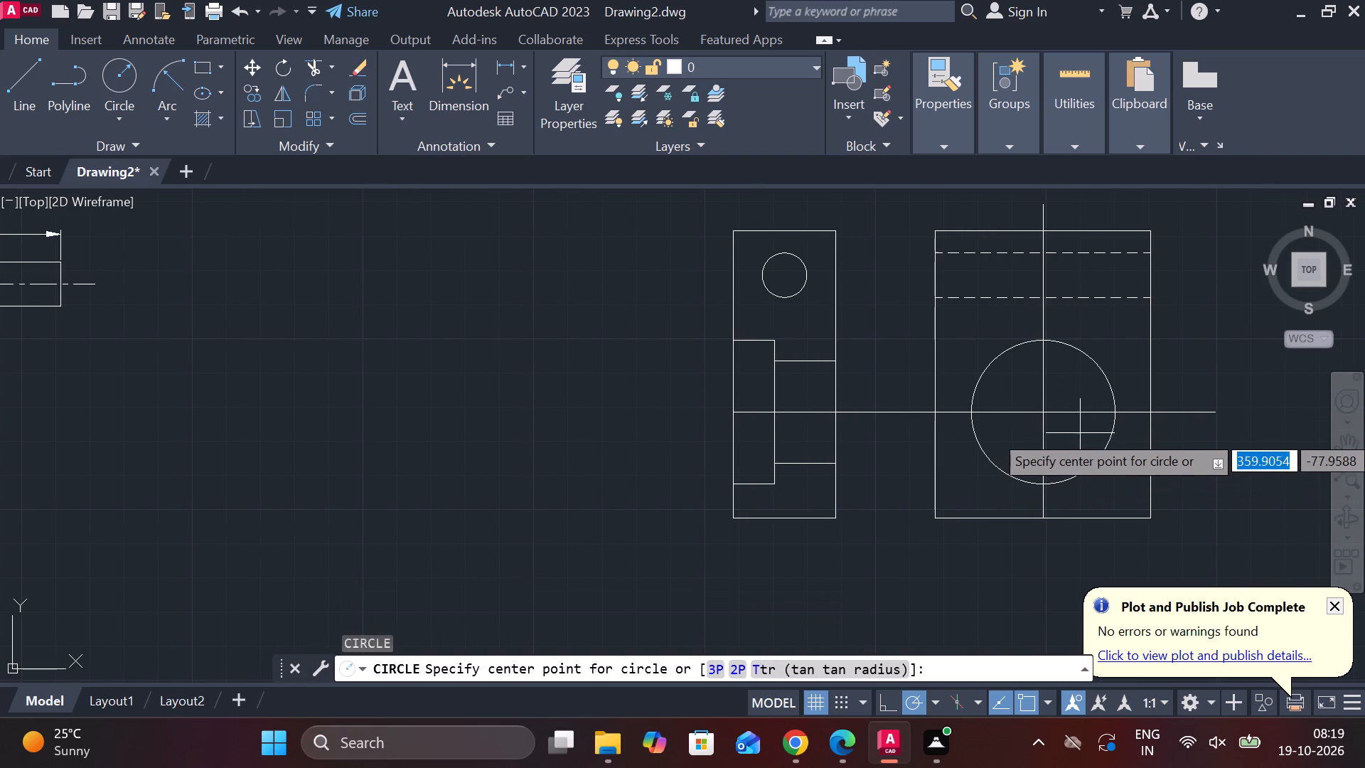
left_click(1054, 418)
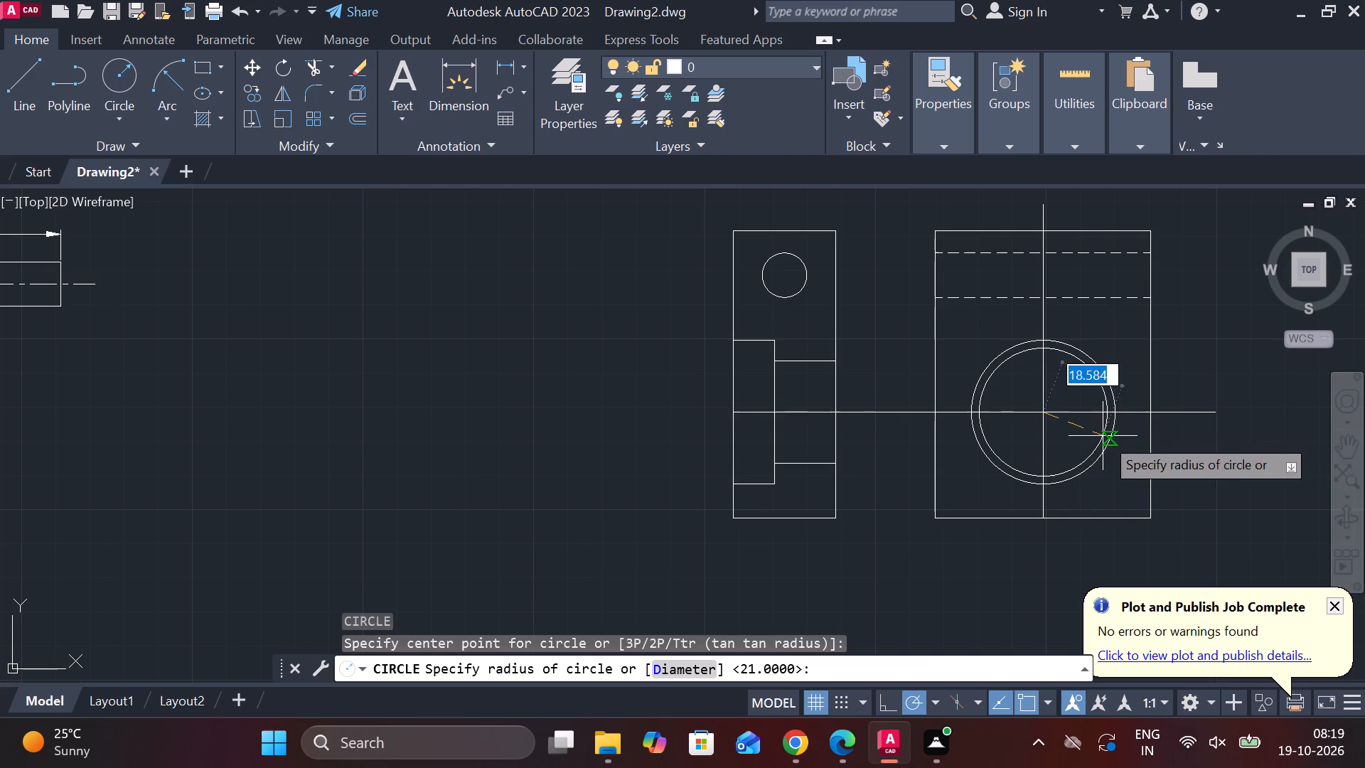
type("D")
key("space")
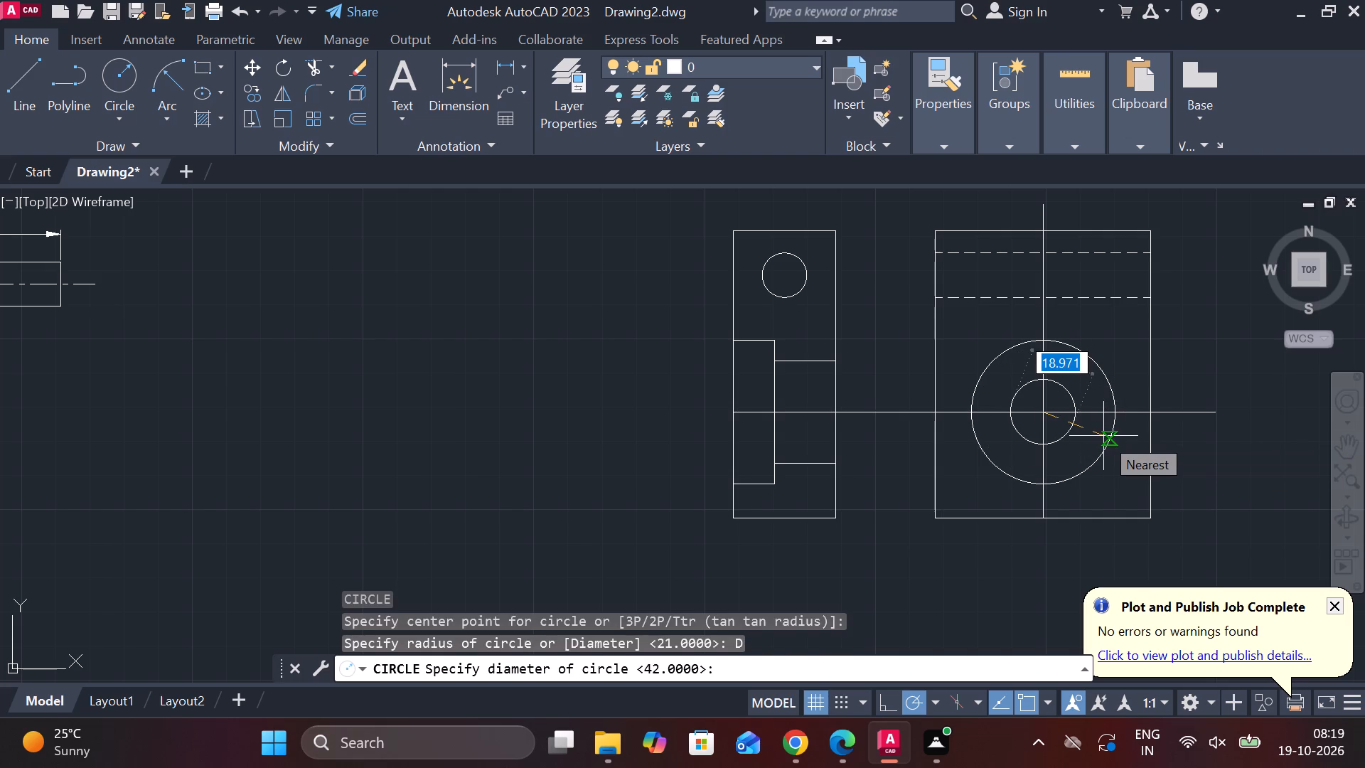
type("30")
key("Return")
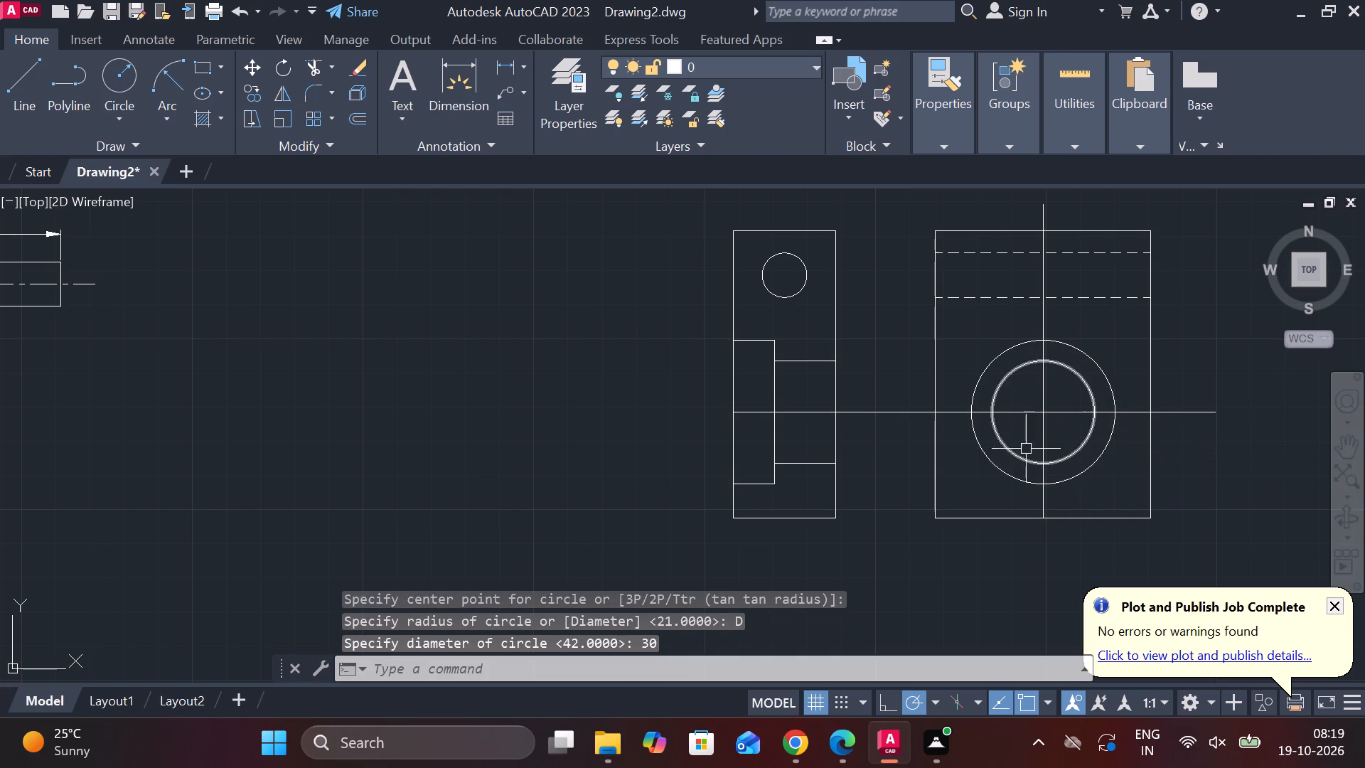
Stretch the long horizontal line's left end a short distance beyond the narrow rectangle's left edge.
left_click(893, 415)
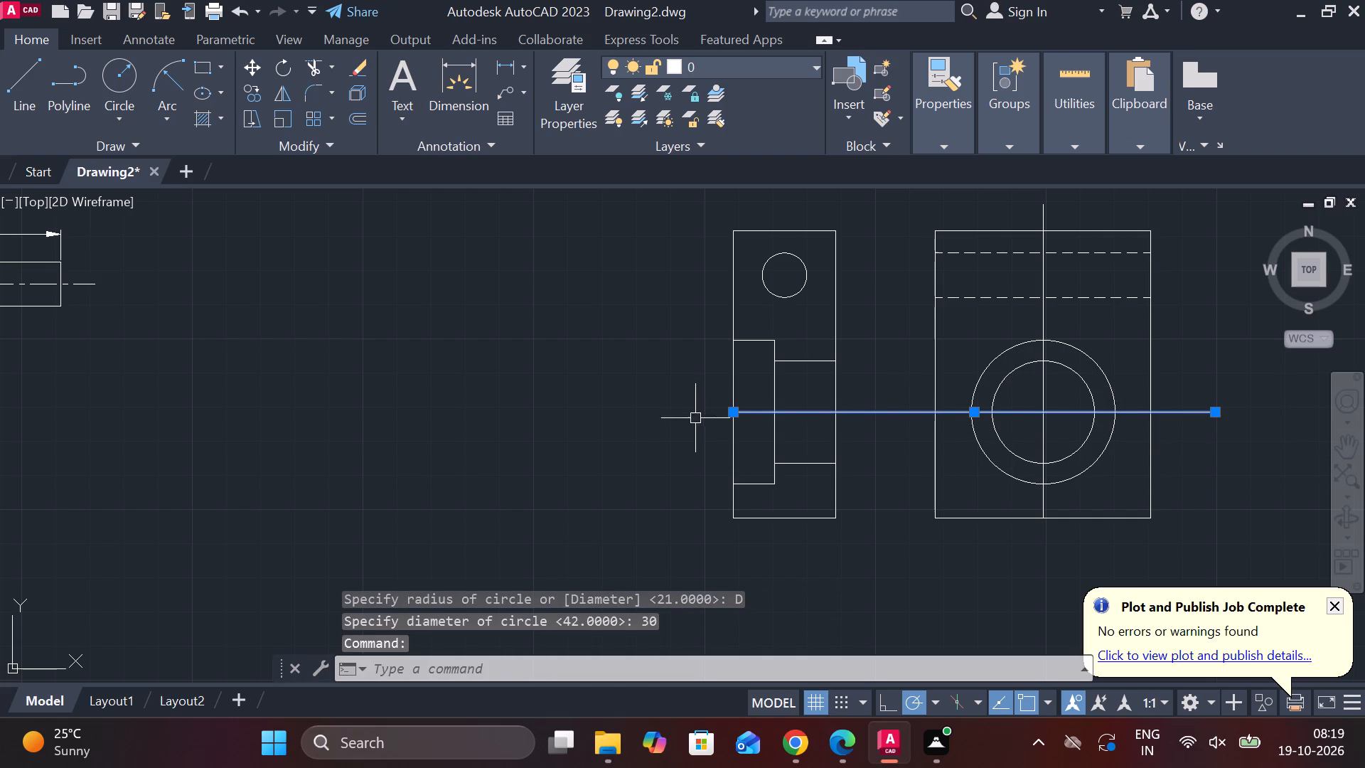
left_click(732, 410)
left_click(685, 411)
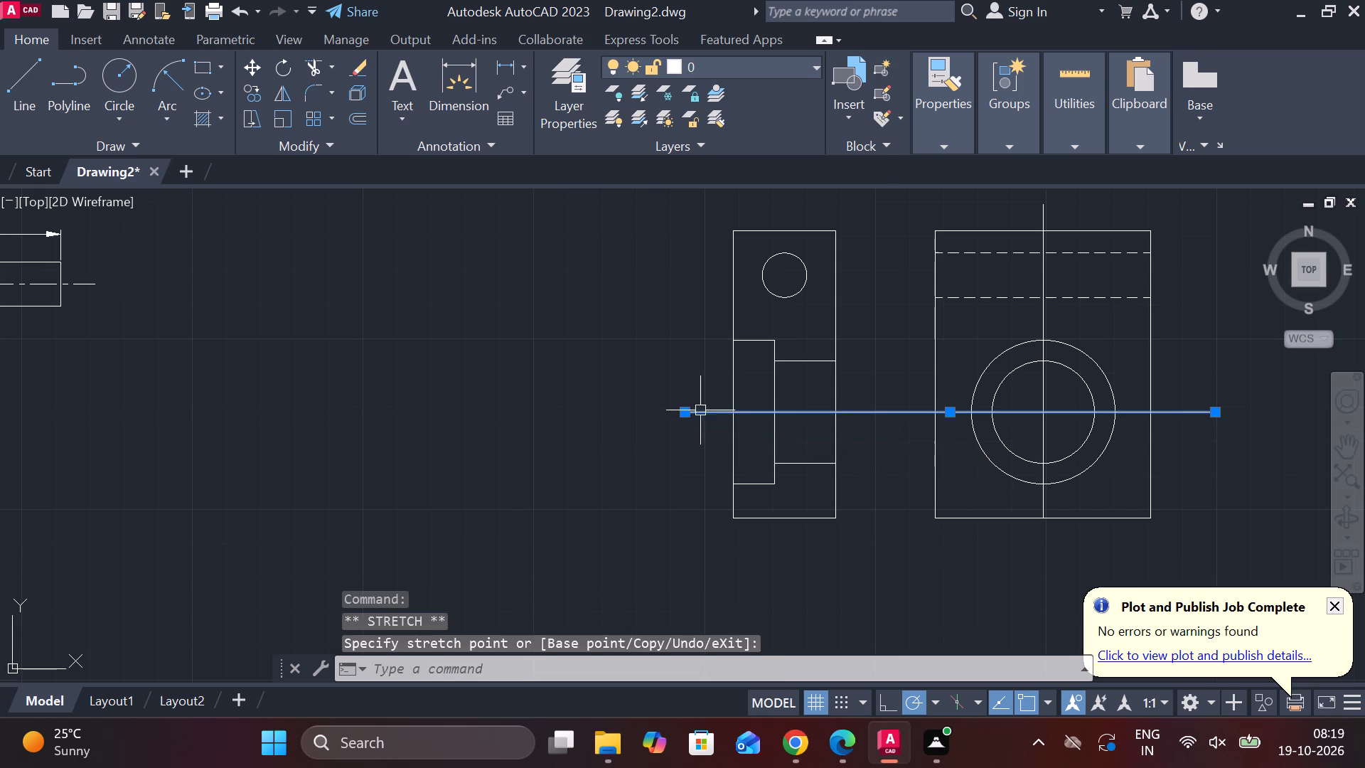
key("grave")
key("Escape")
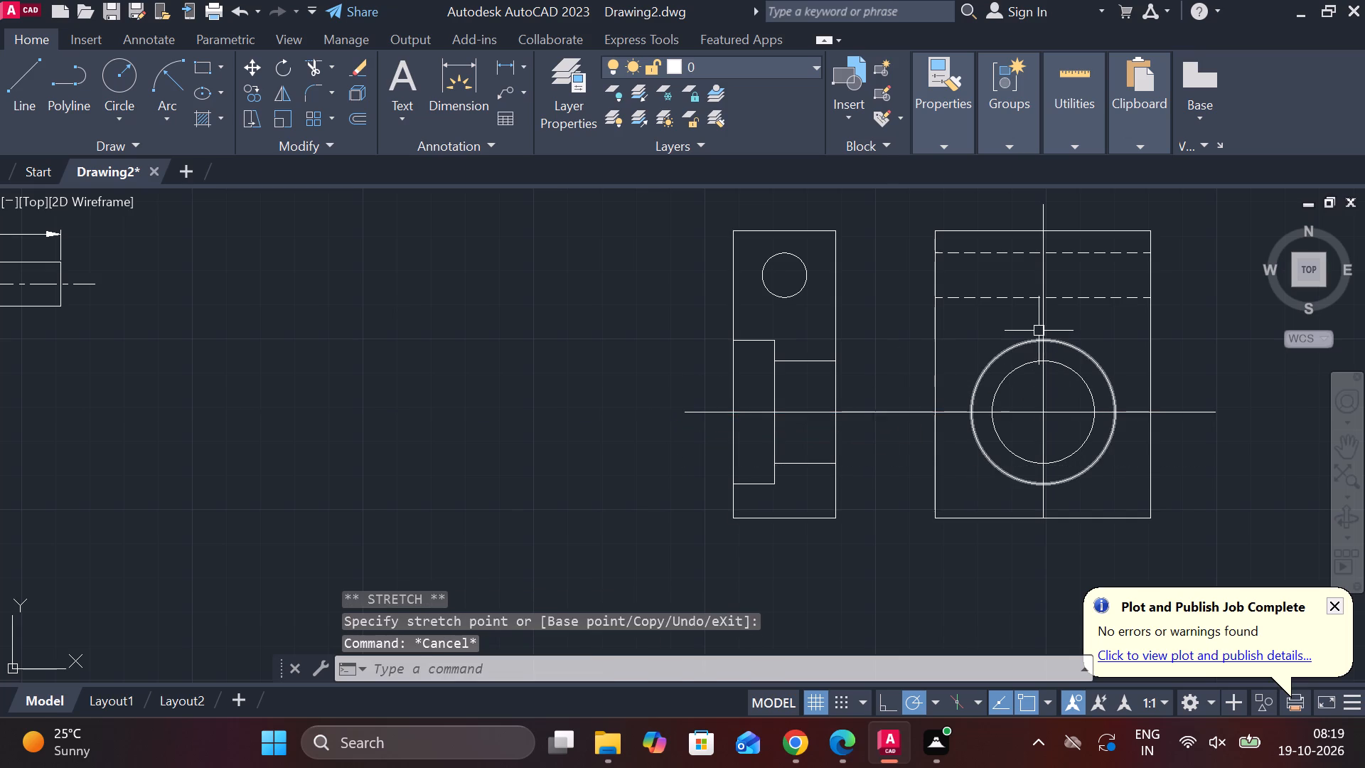
Stretch the vertical centre line's lower end a short distance below the wide rectangle.
left_click(1043, 494)
left_click(1044, 519)
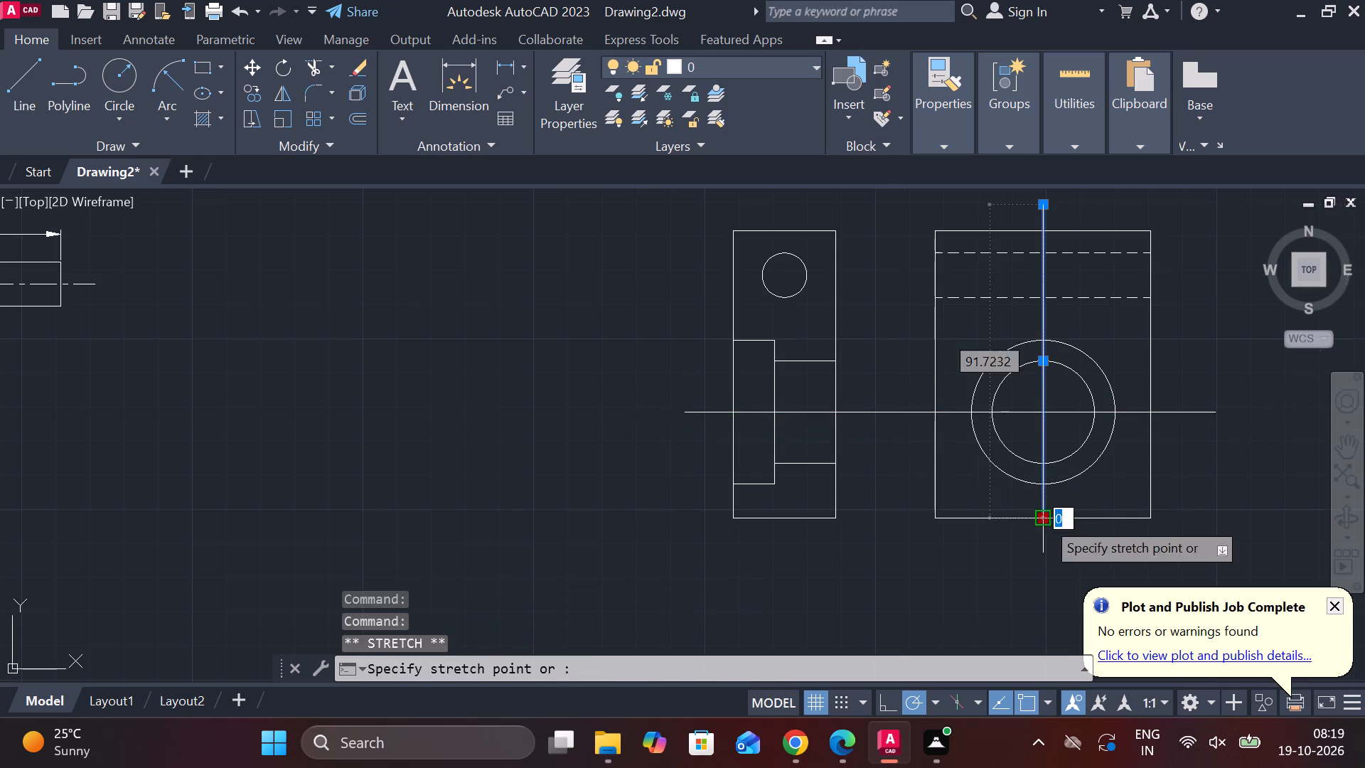
left_click(1049, 570)
key("Escape")
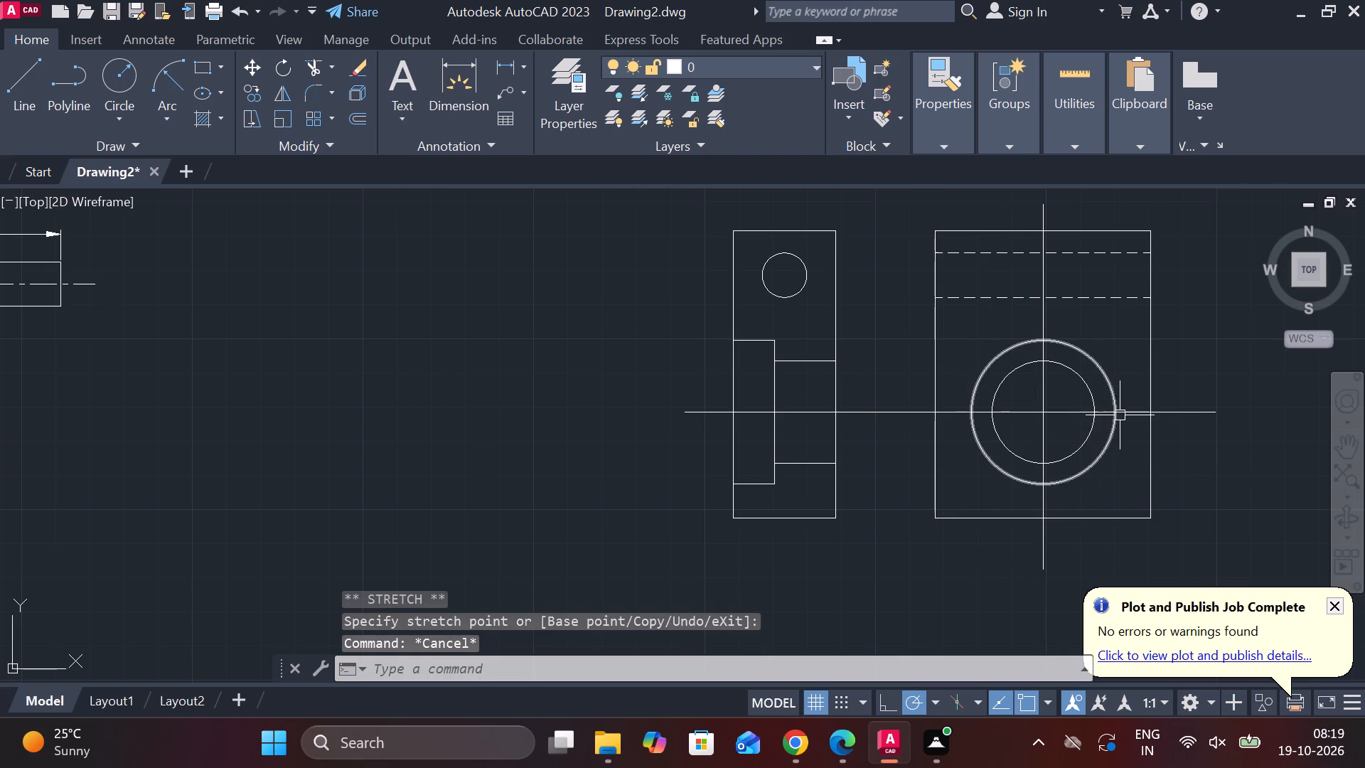
Apply the CENTER linetype to the long horizontal line and the vertical line through the concentric circles.
left_click(1124, 412)
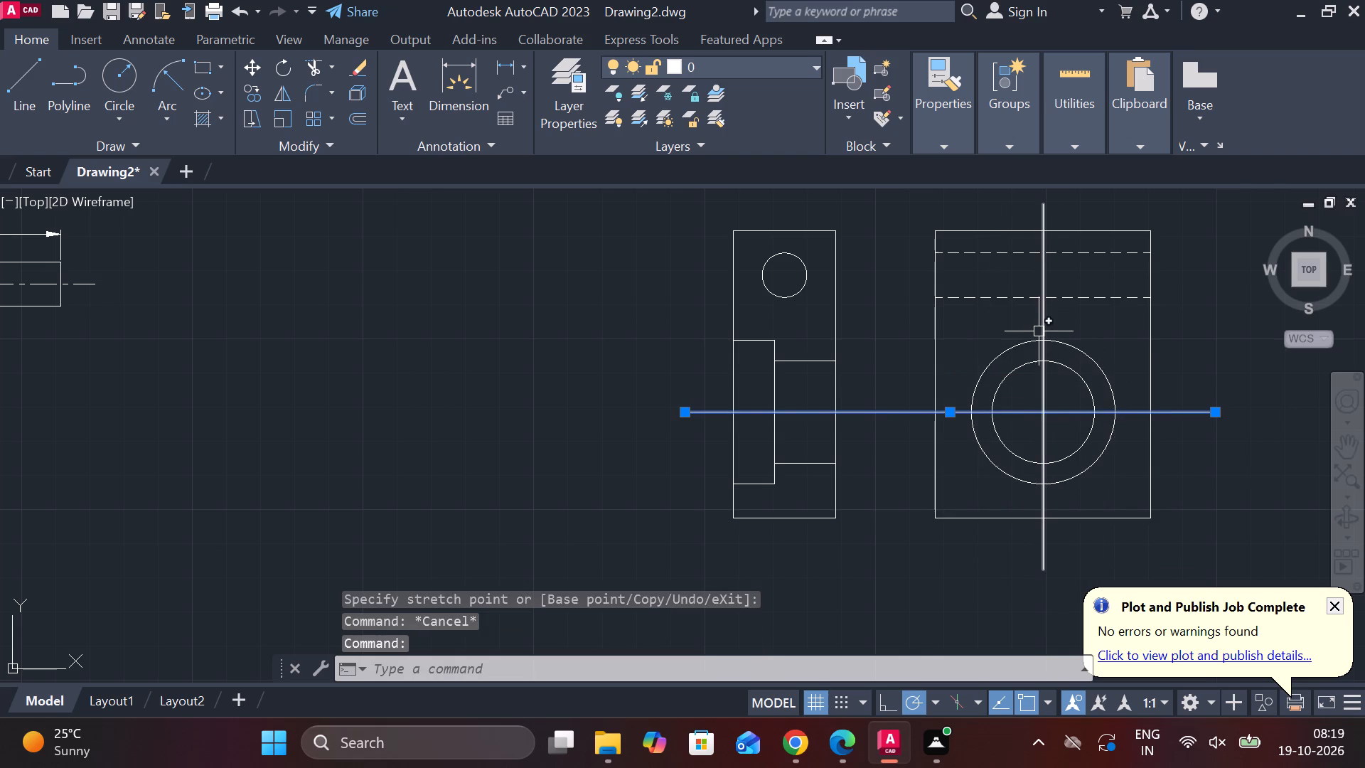
left_click(1039, 331)
left_click(962, 149)
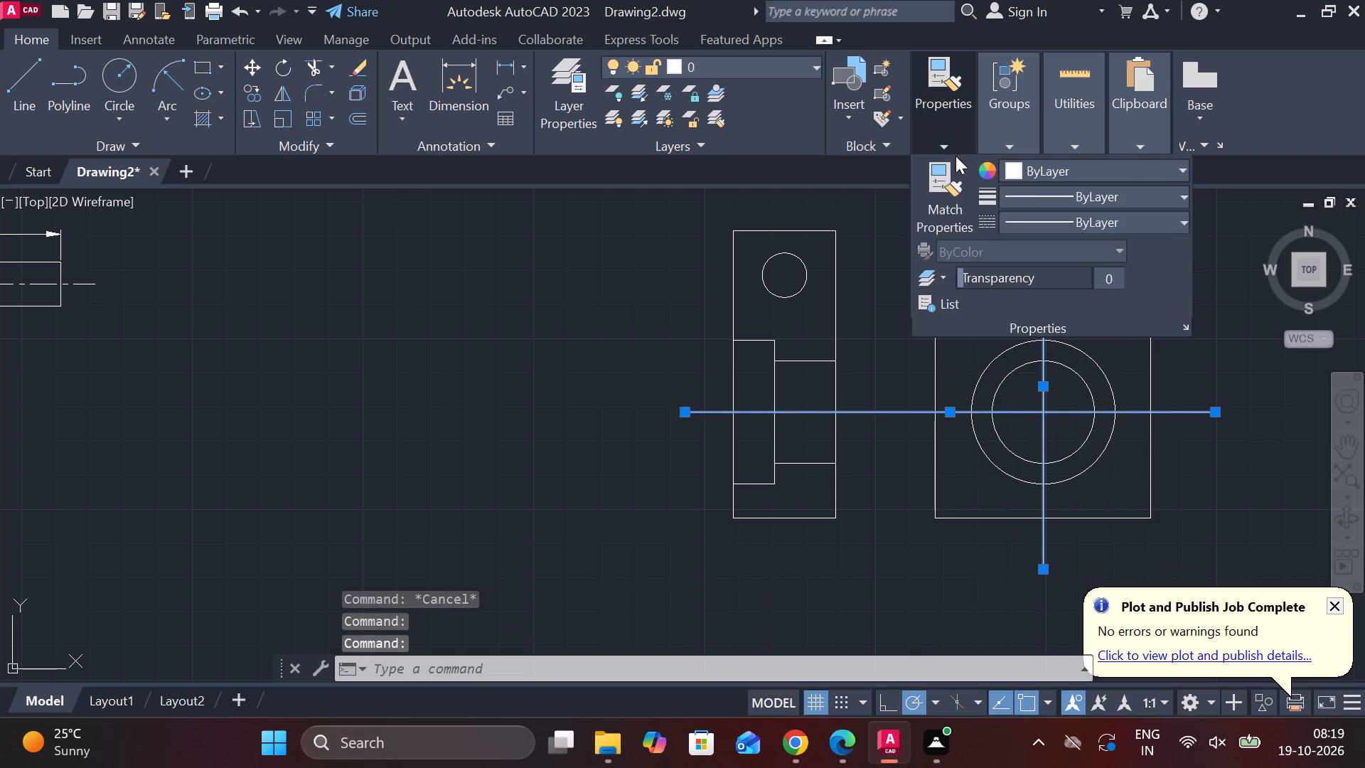
left_click(1168, 219)
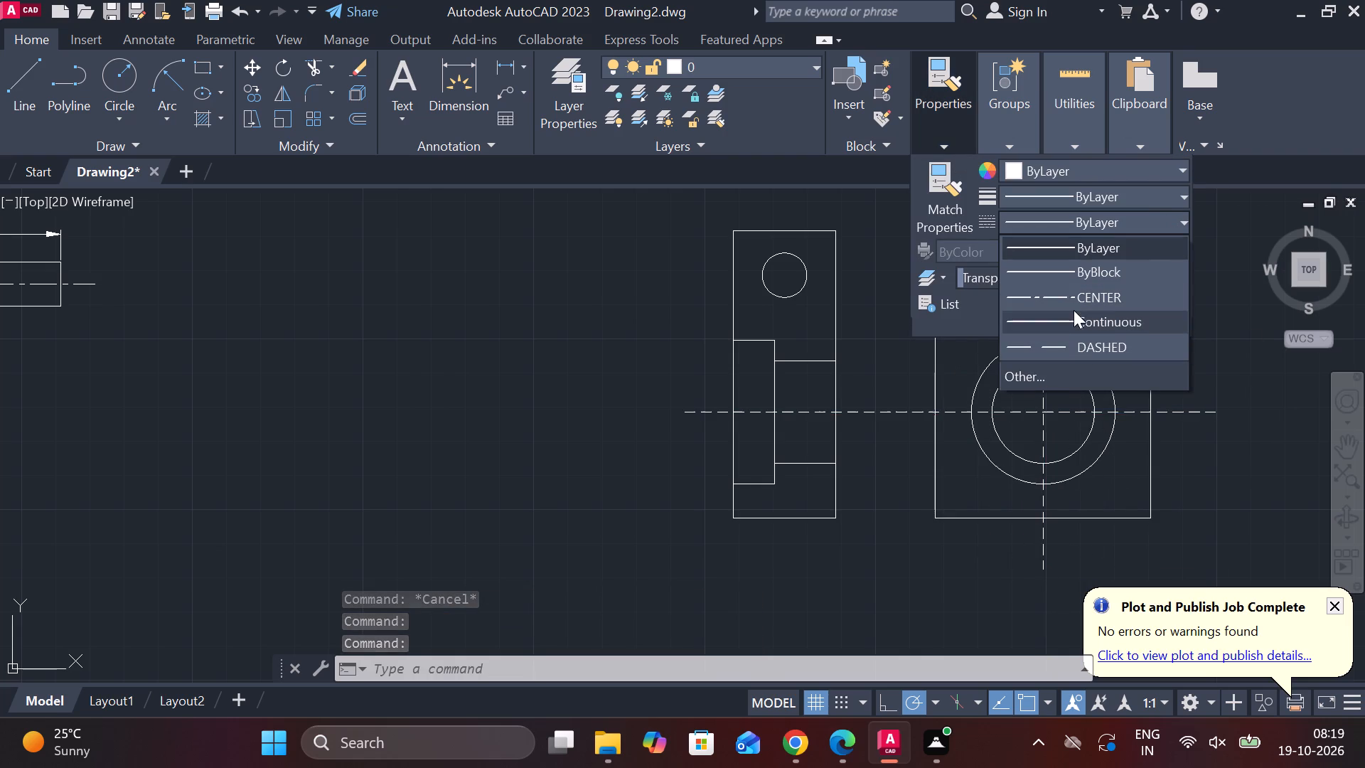
left_click(1065, 299)
key("Escape")
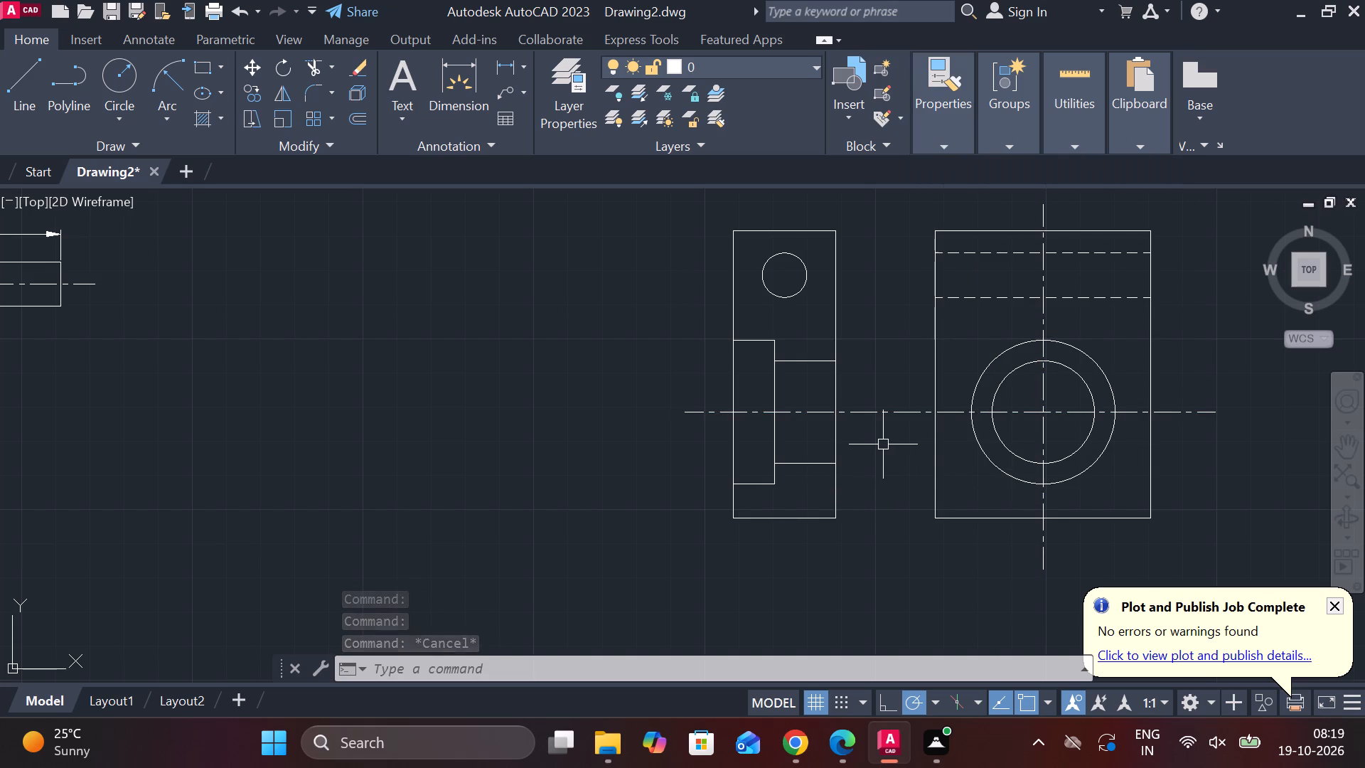
Set up a hatch with the ANSI32 pattern and an angle of 90.
left_click(201, 116)
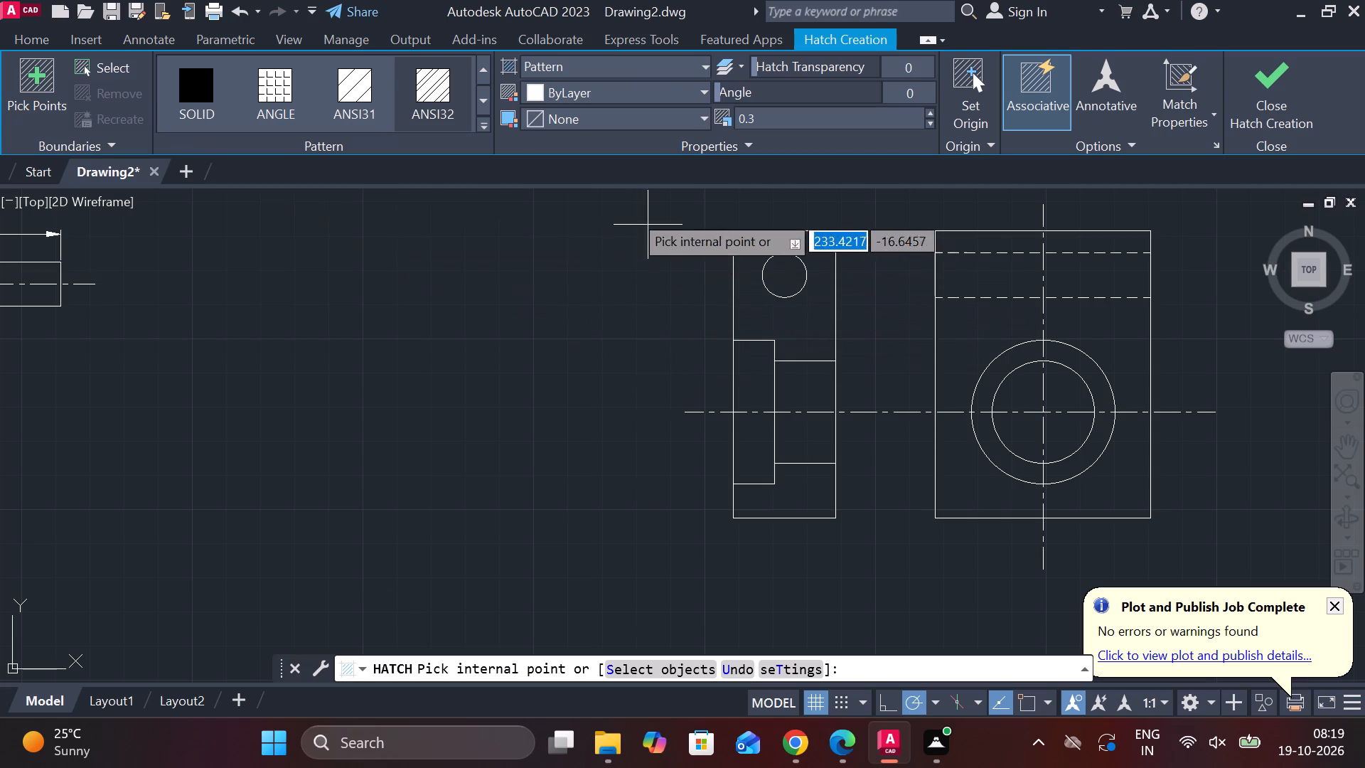
left_click(915, 90)
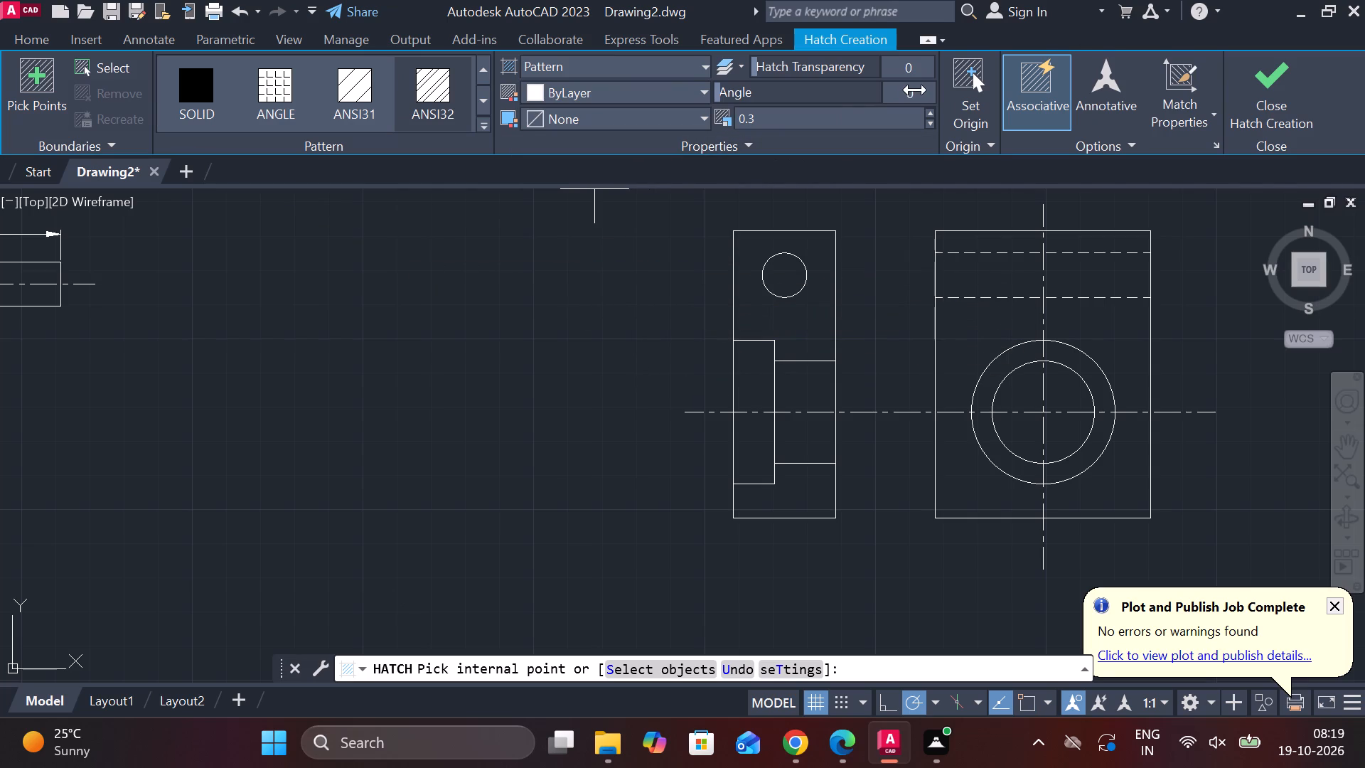
type("90")
key("Return")
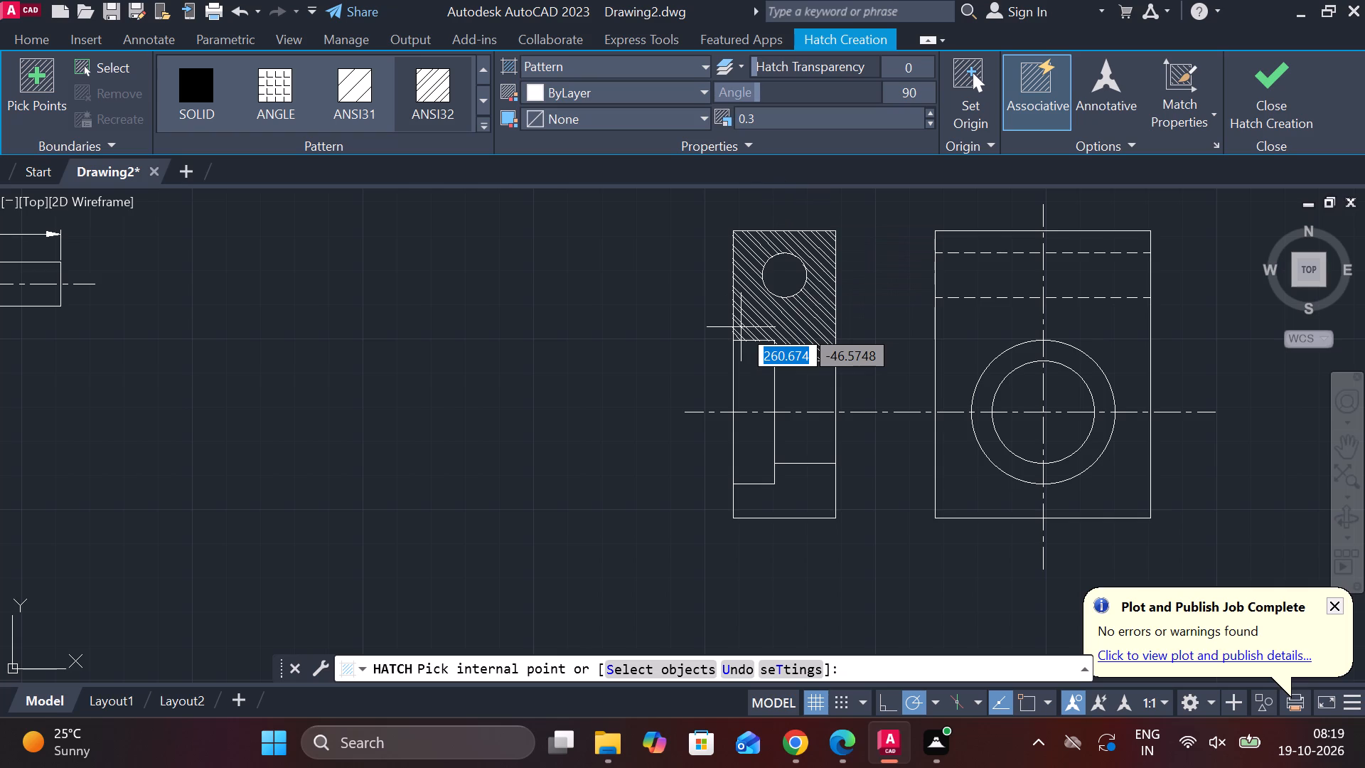
scroll(741, 327, "down", 2)
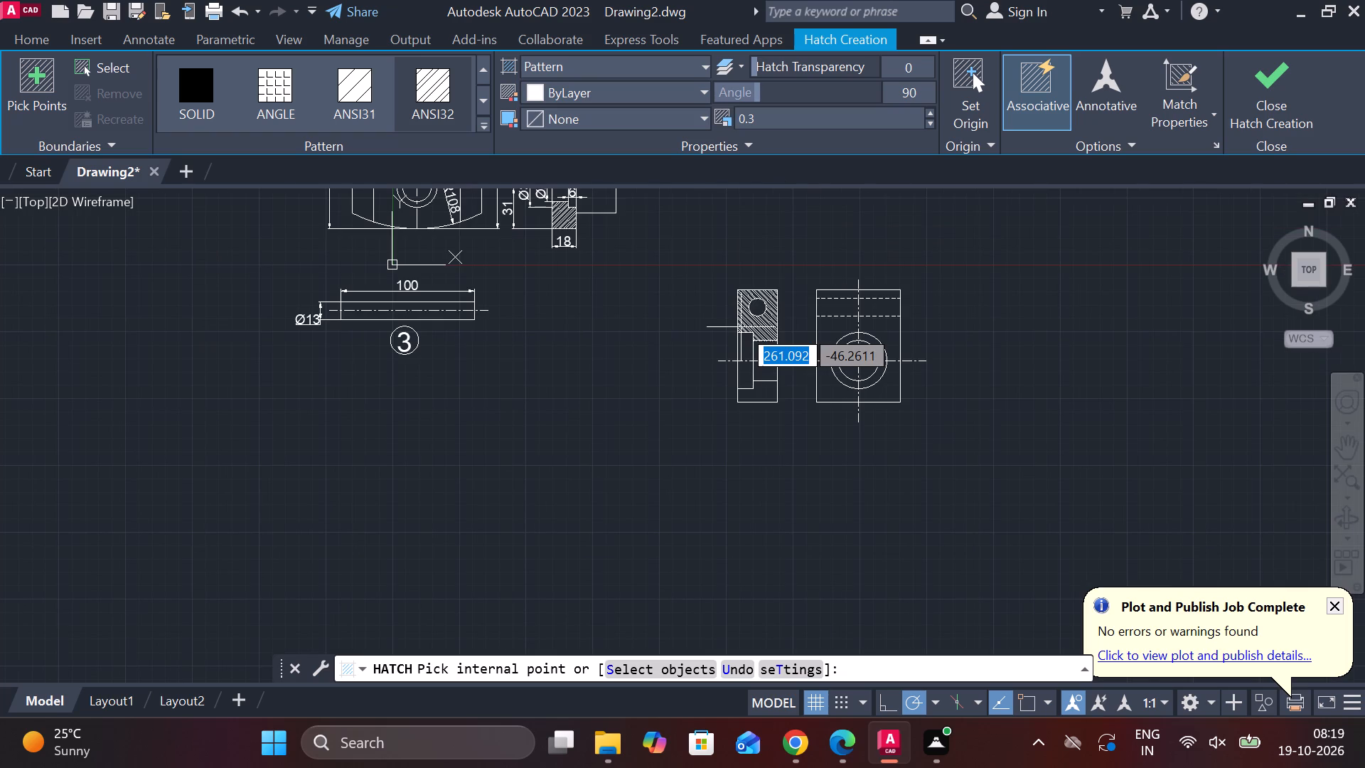
scroll(741, 327, "up", 2)
left_click(411, 84)
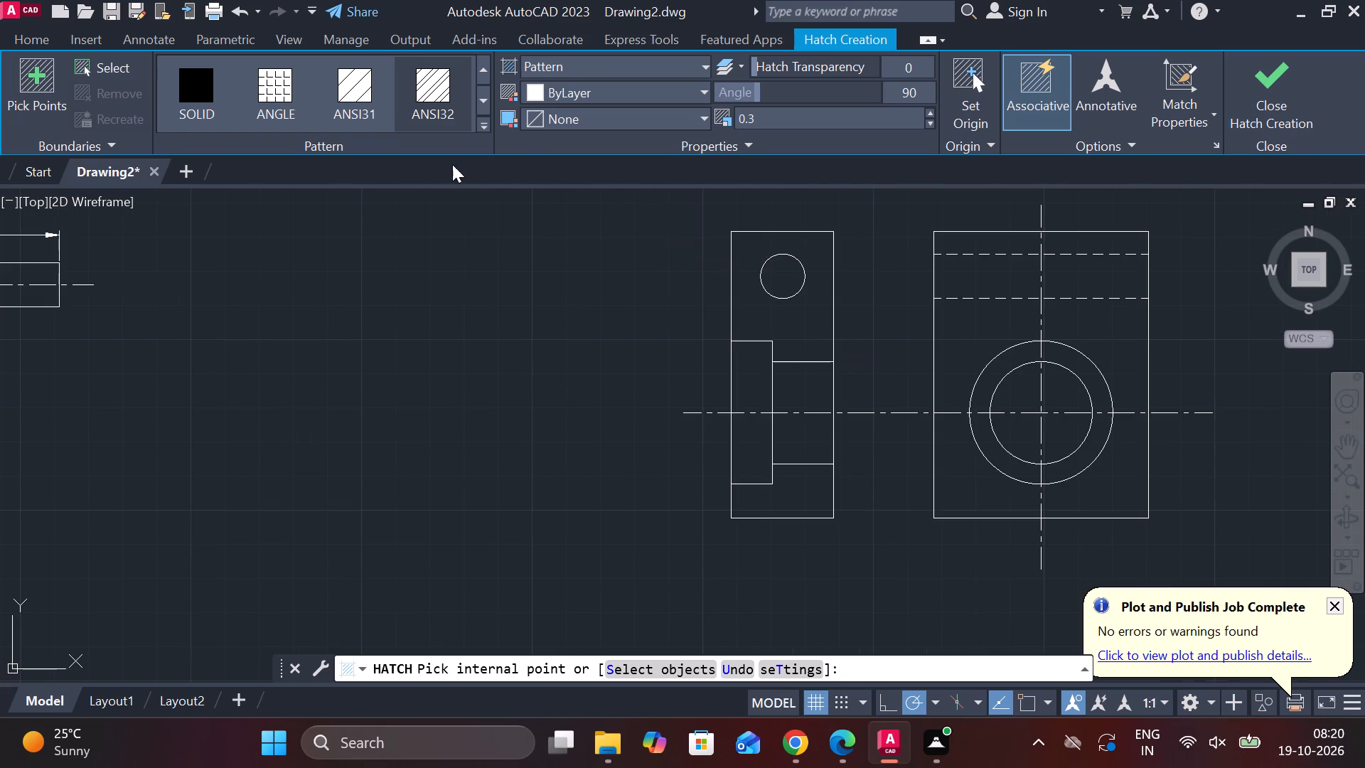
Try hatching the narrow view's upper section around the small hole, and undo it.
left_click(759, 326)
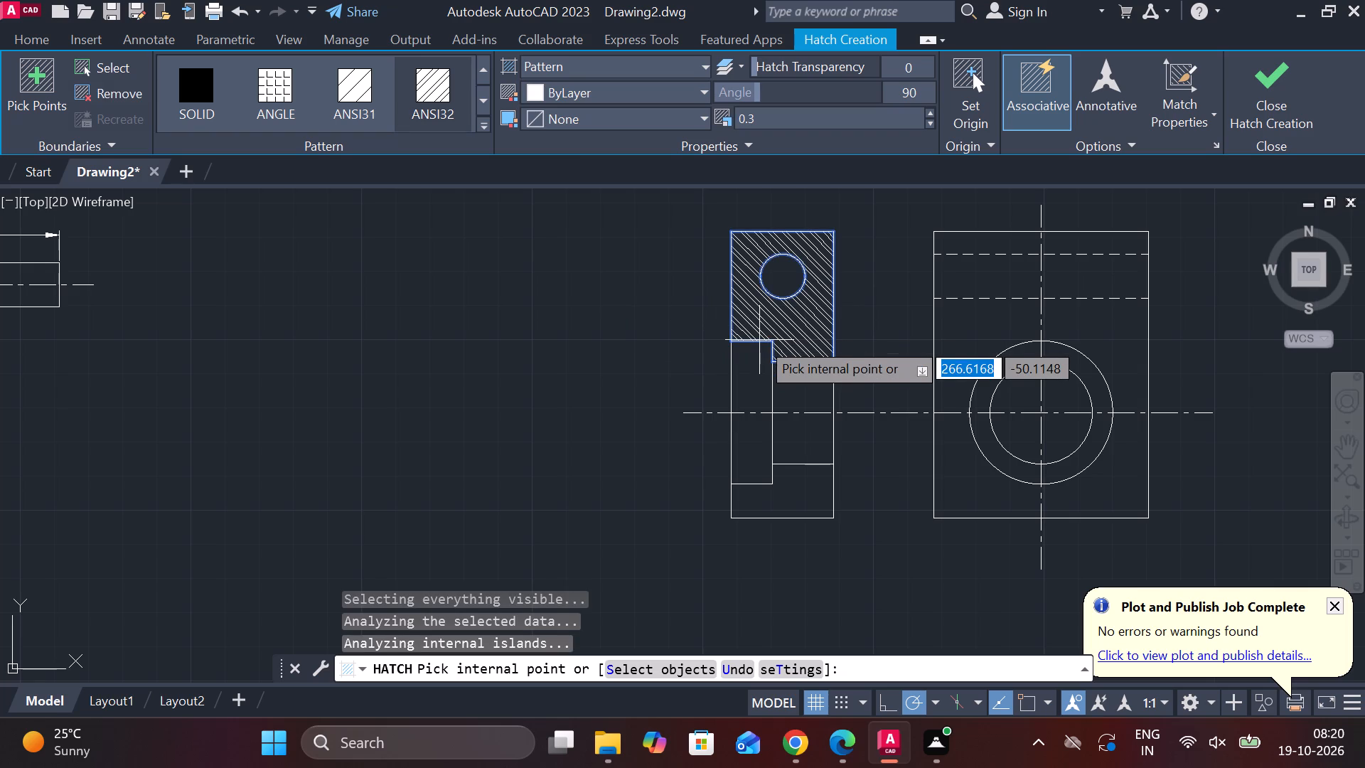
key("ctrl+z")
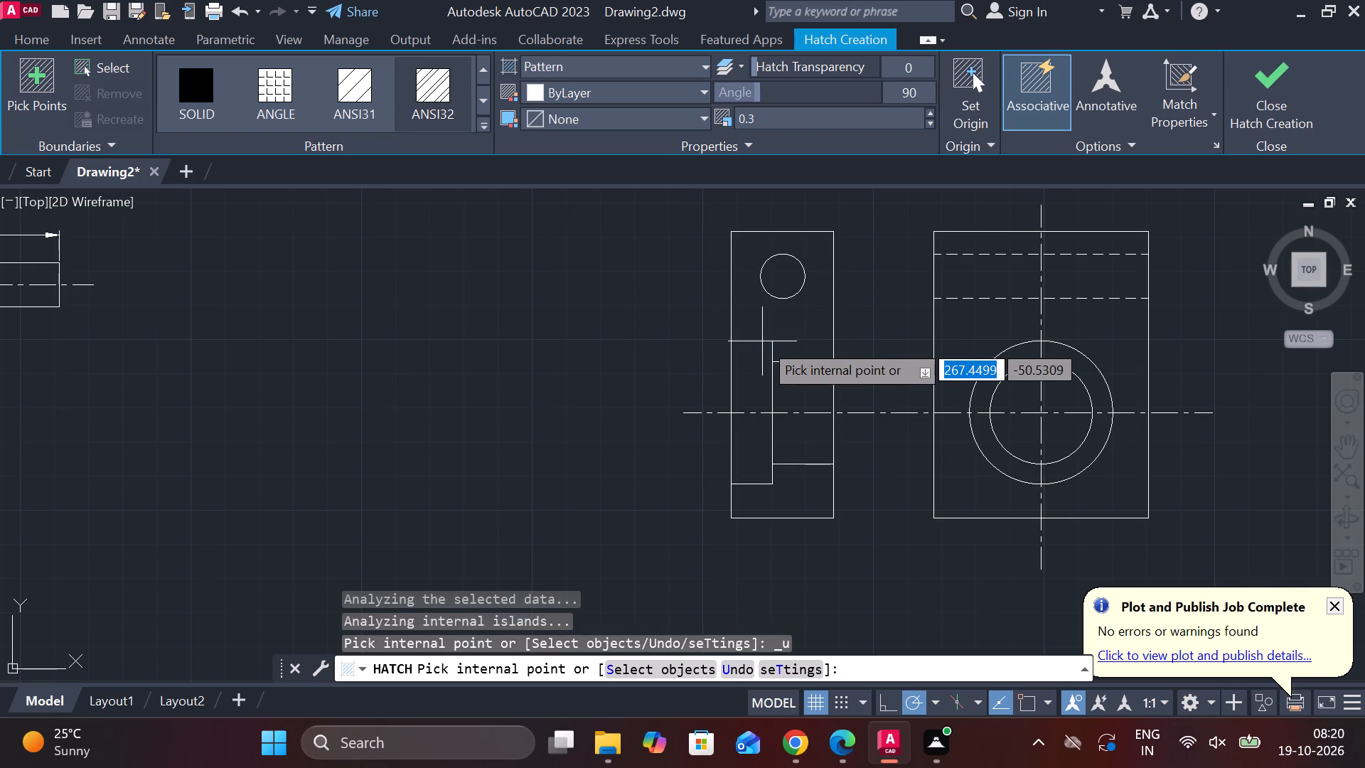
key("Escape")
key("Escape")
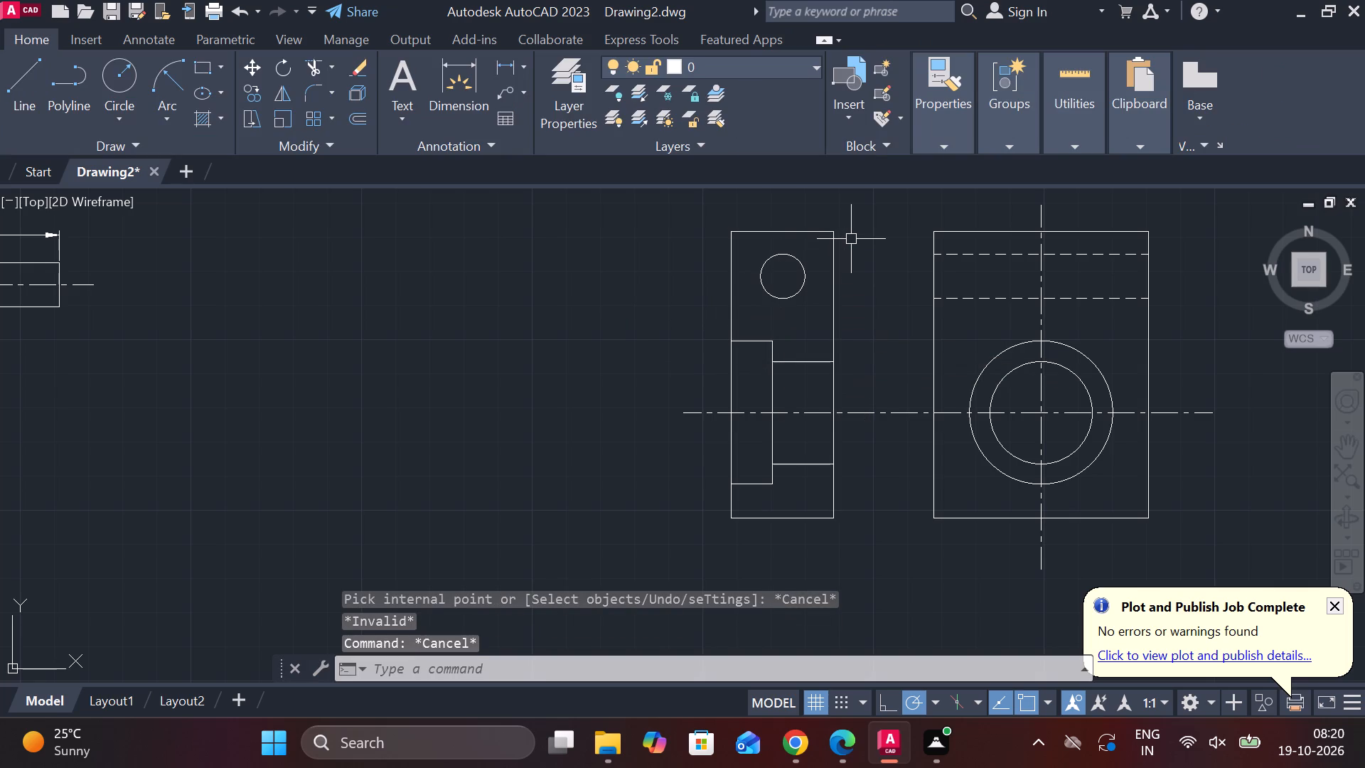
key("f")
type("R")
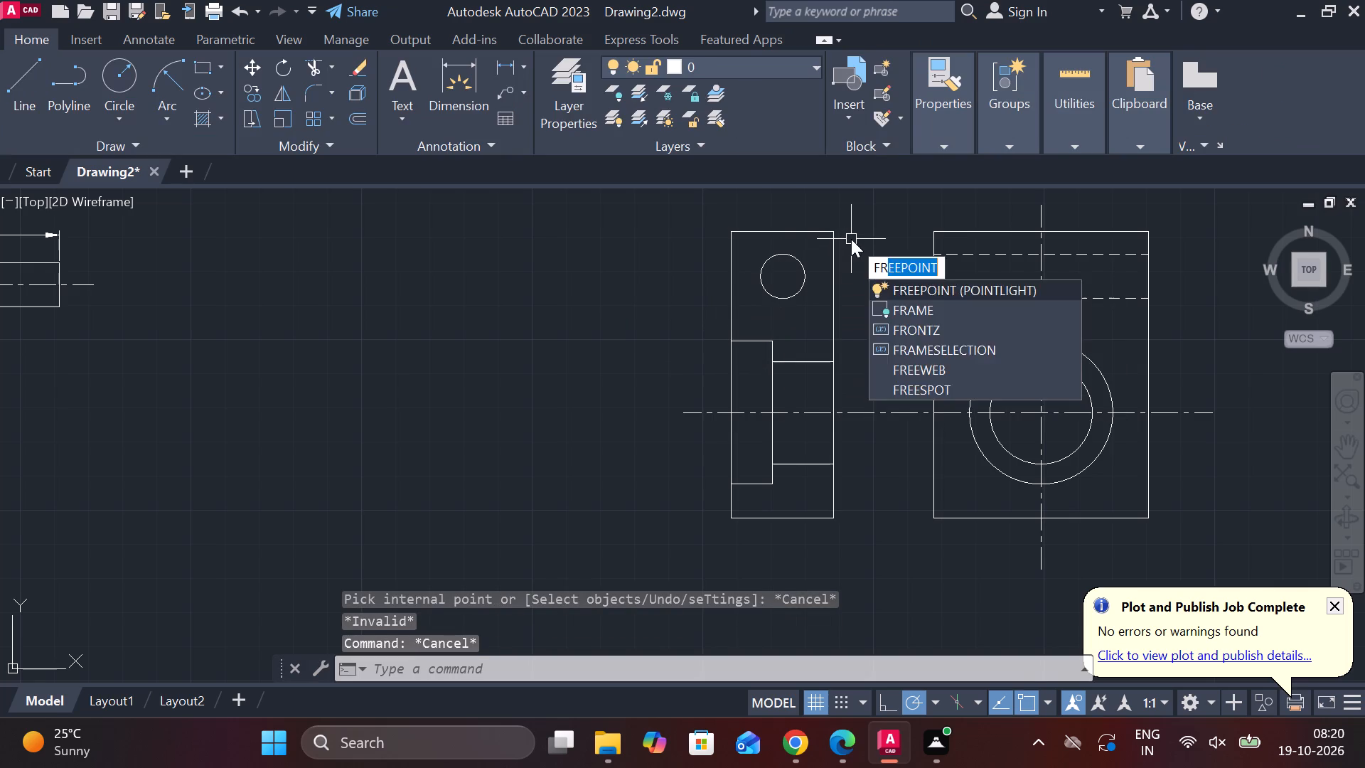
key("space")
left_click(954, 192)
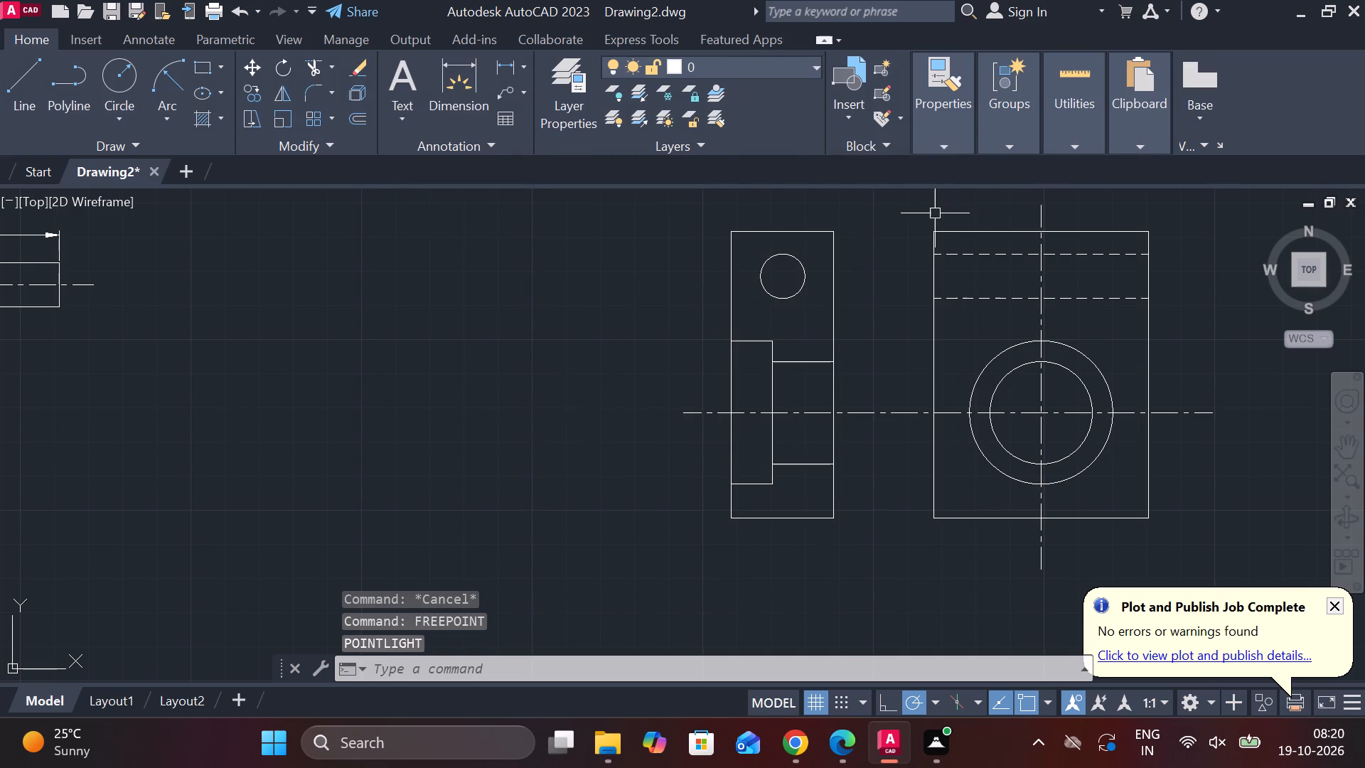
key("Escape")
Fillet the narrow rectangle's upper-left corner with a radius of 13.
type("F R")
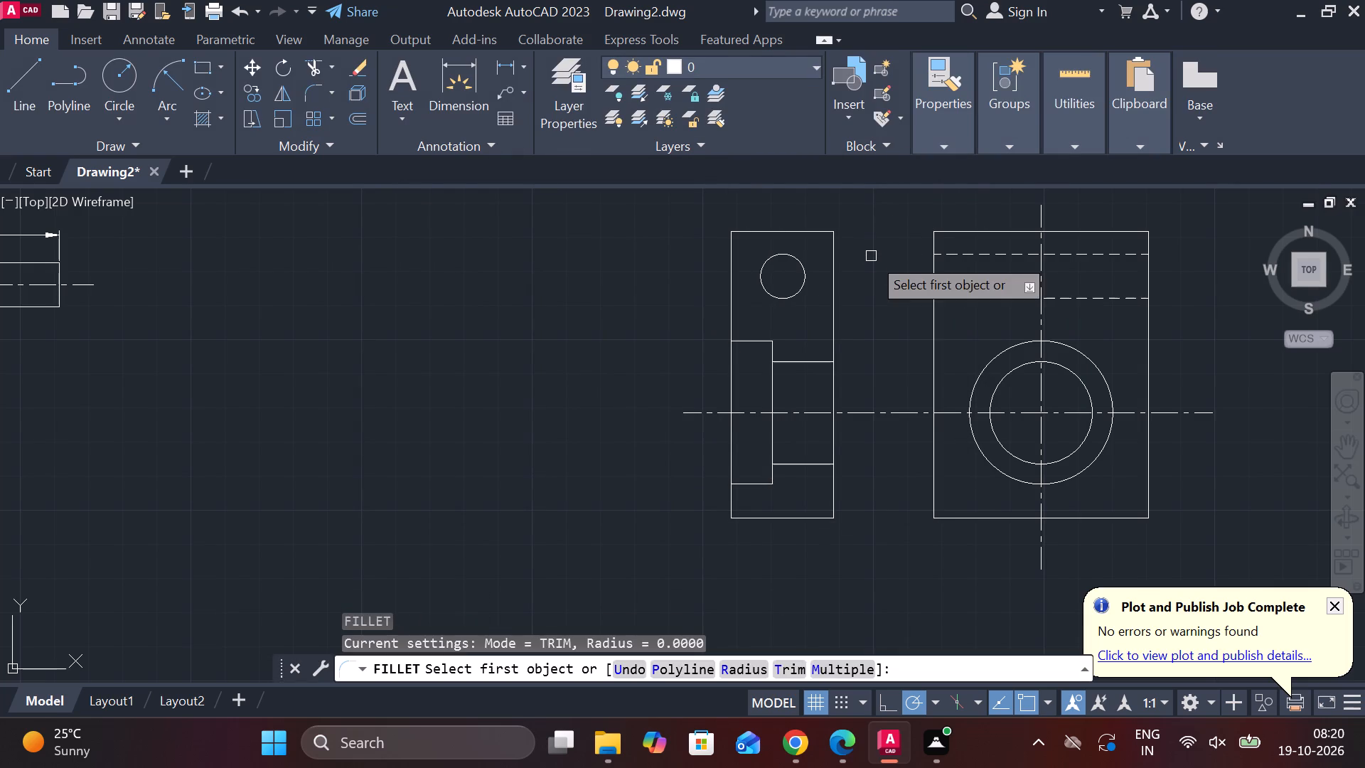
key("space")
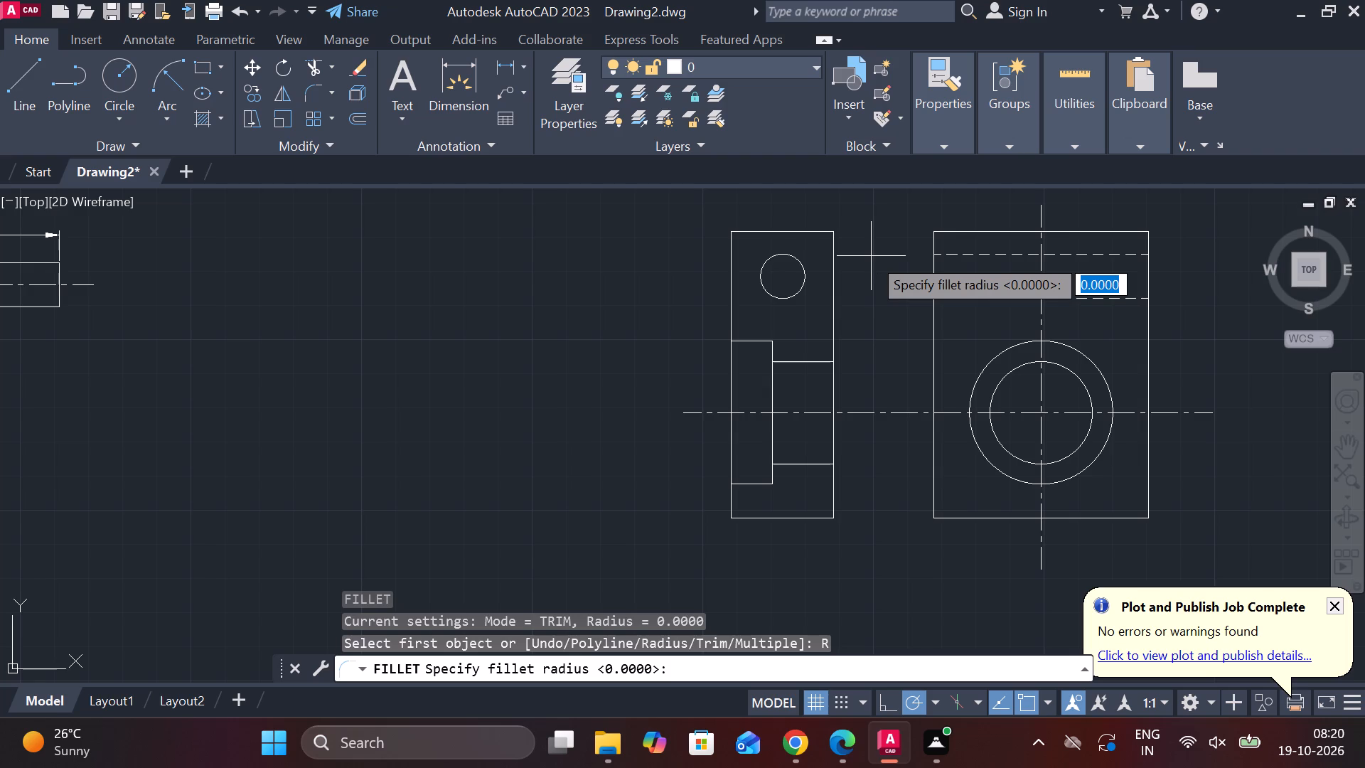
type("13")
key("Return")
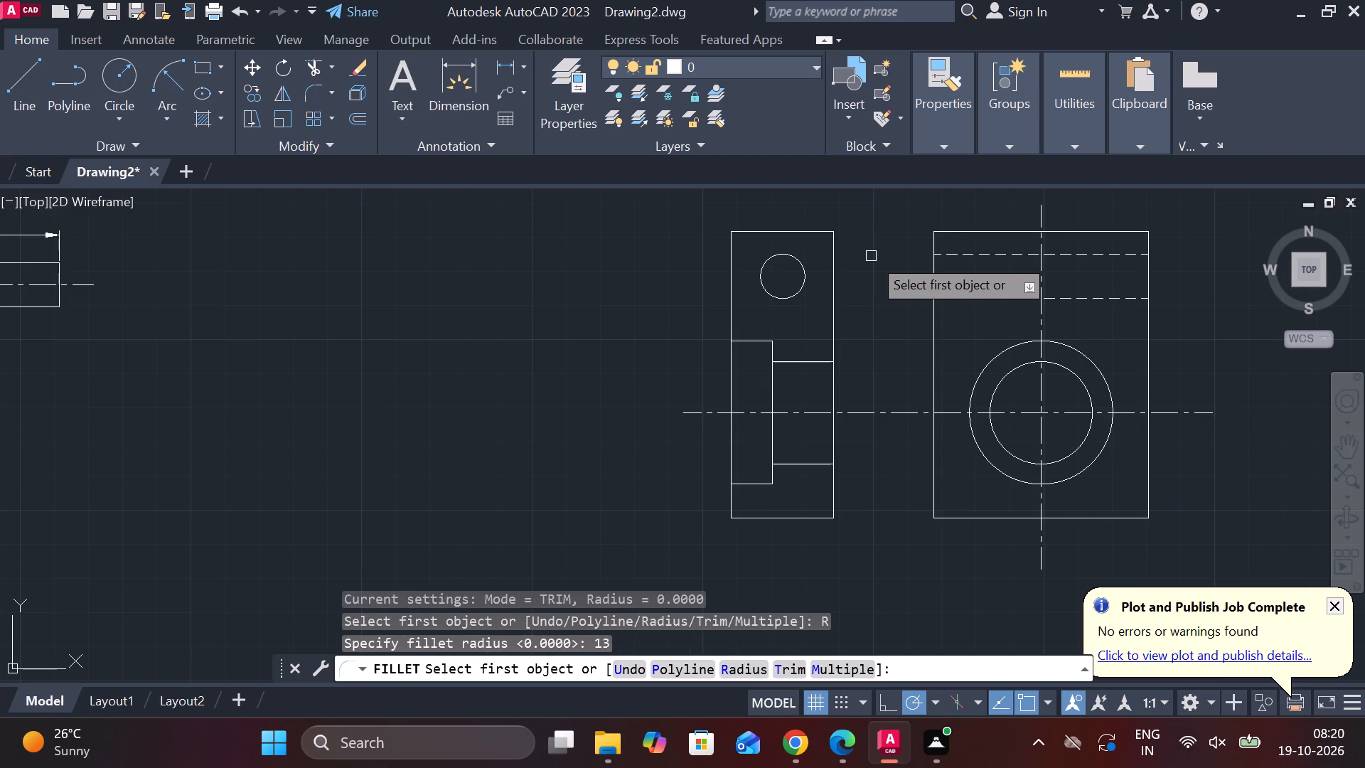
left_click(752, 236)
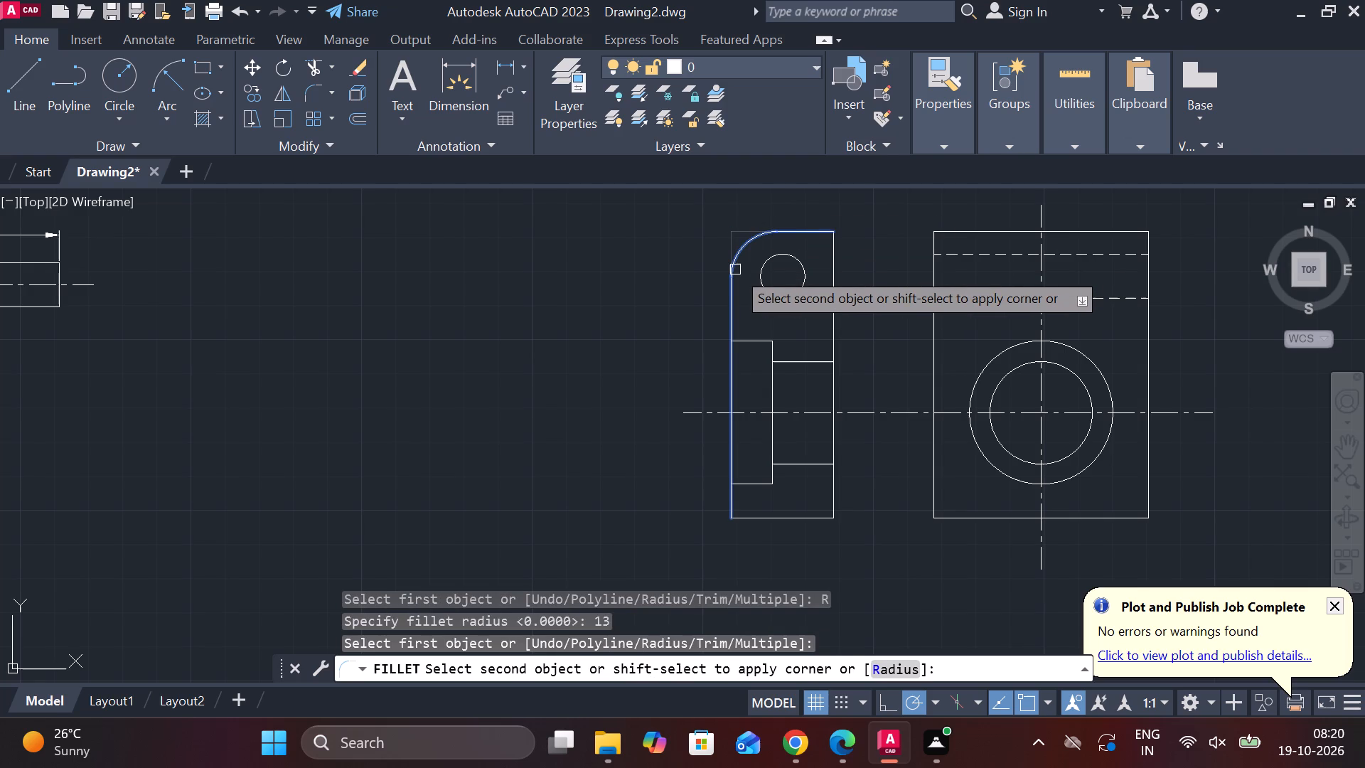
left_click(735, 270)
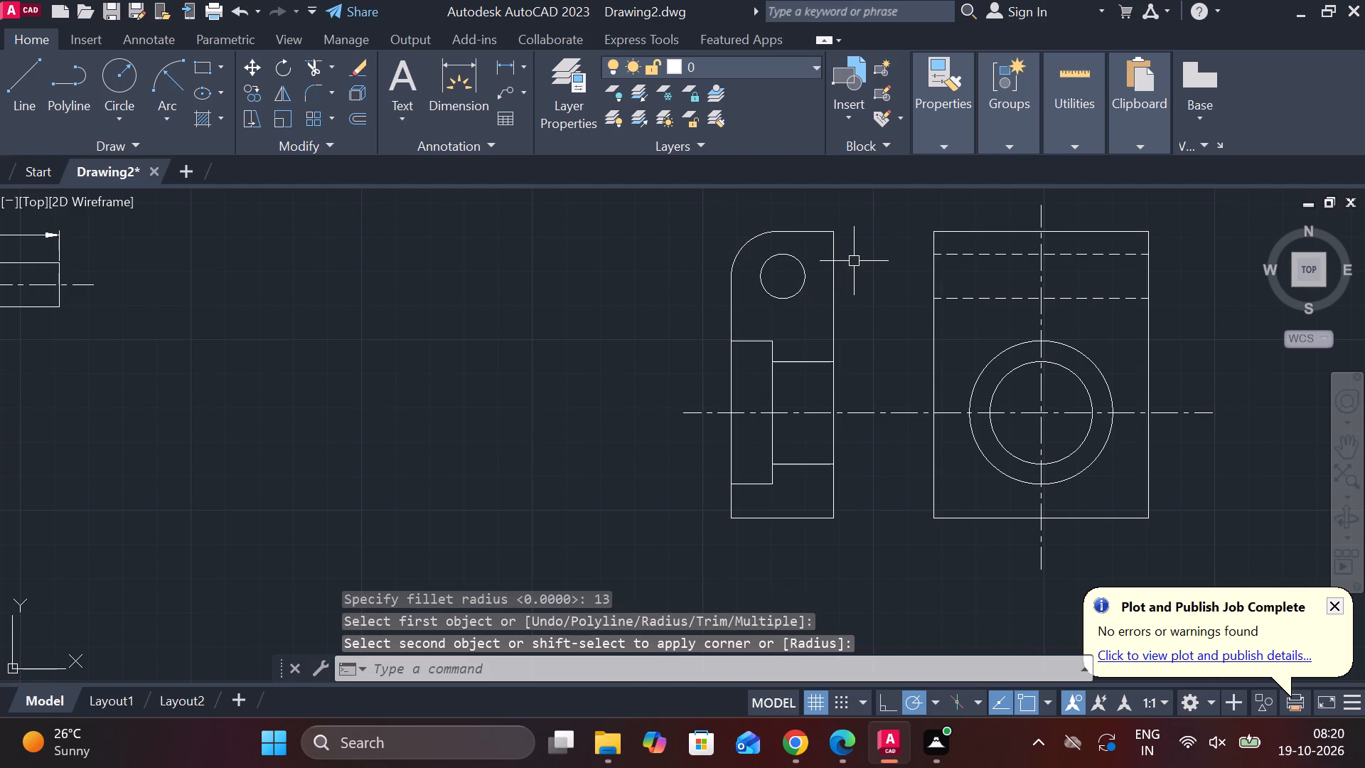
key("Escape")
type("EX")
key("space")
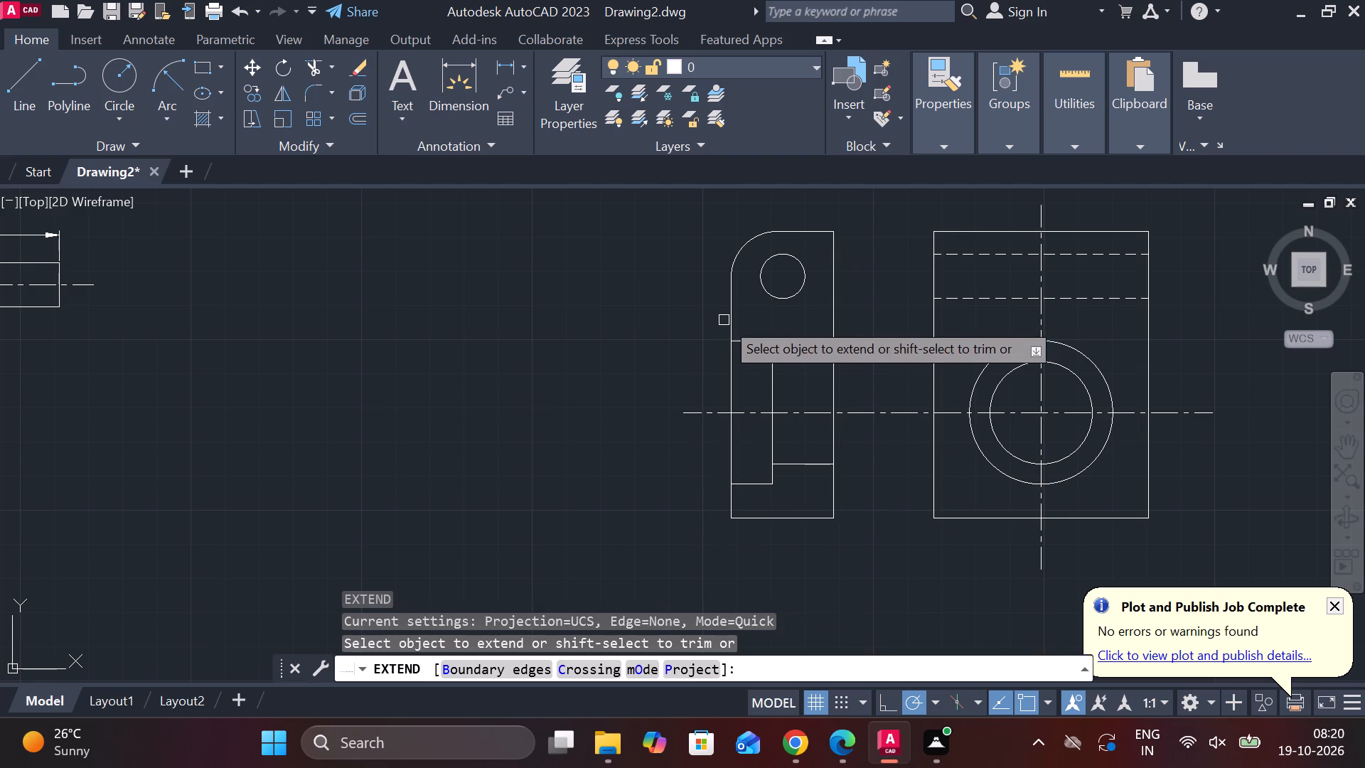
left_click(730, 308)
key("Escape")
Lengthen the narrow view's left edge upward from the fillet to a short distance above the top edge.
left_click(732, 308)
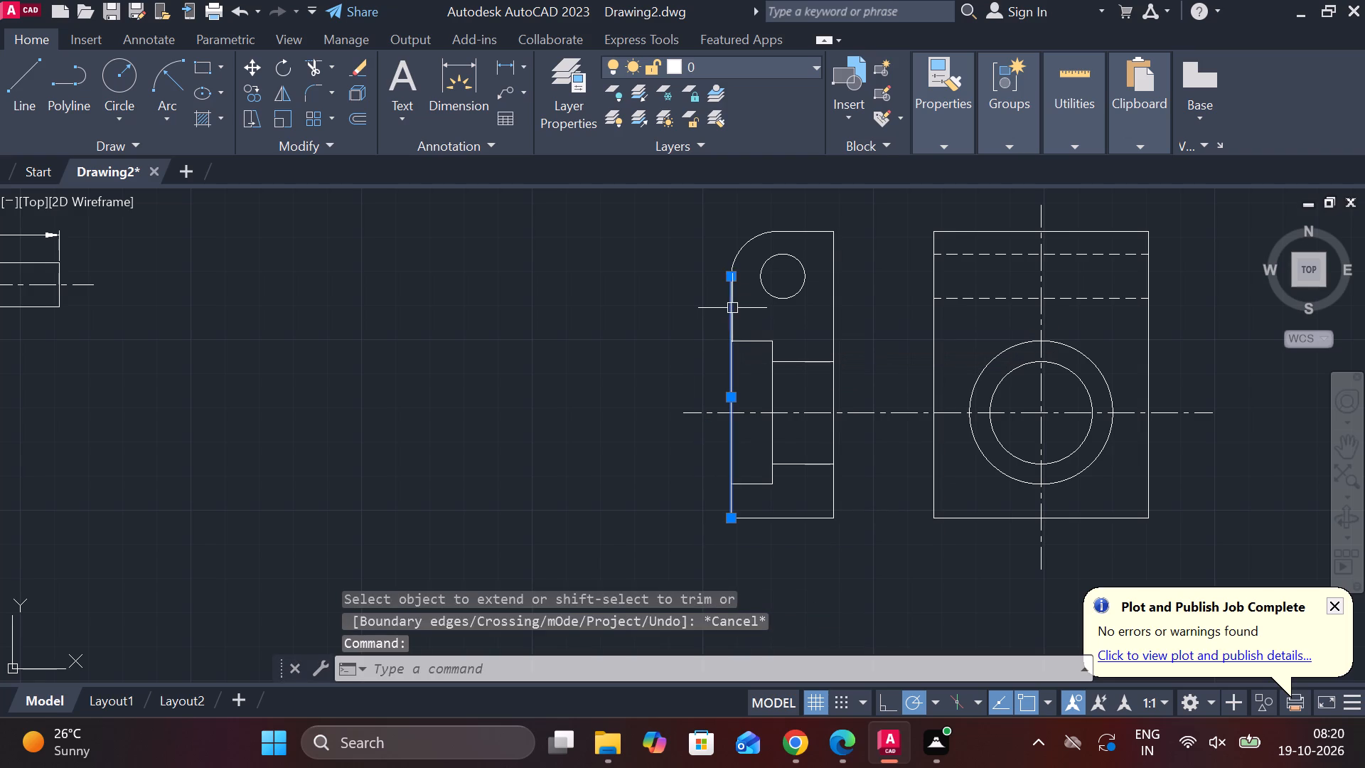
left_click(768, 314)
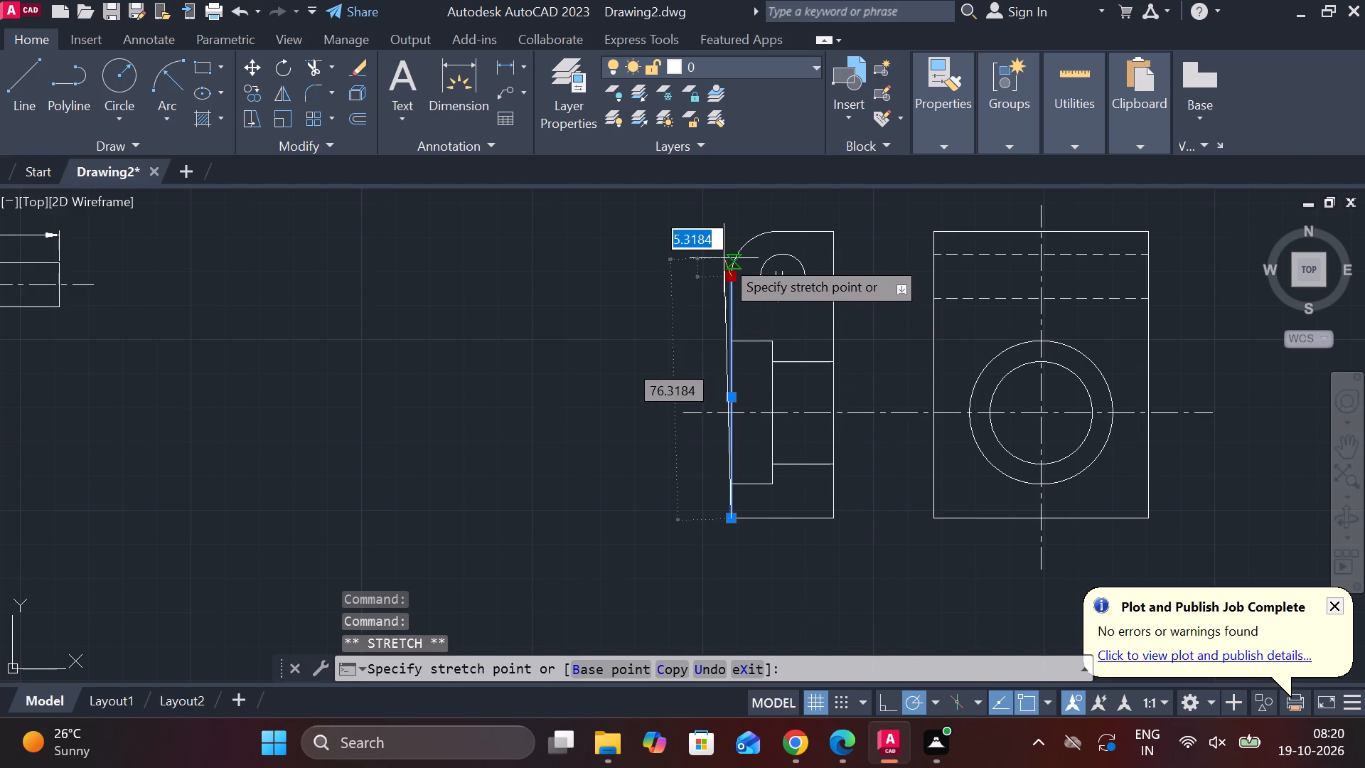
key("Escape")
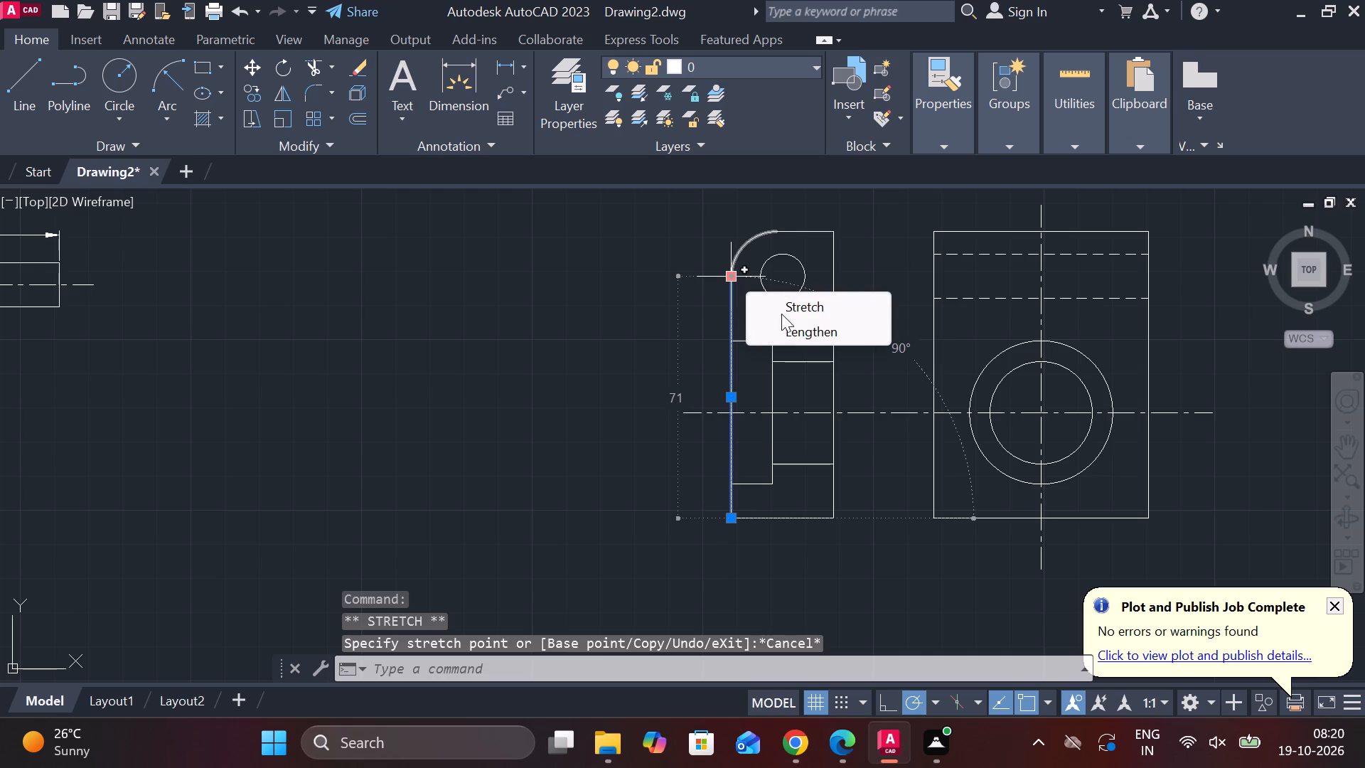
left_click(798, 336)
middle_click_drag(754, 247, 756, 261)
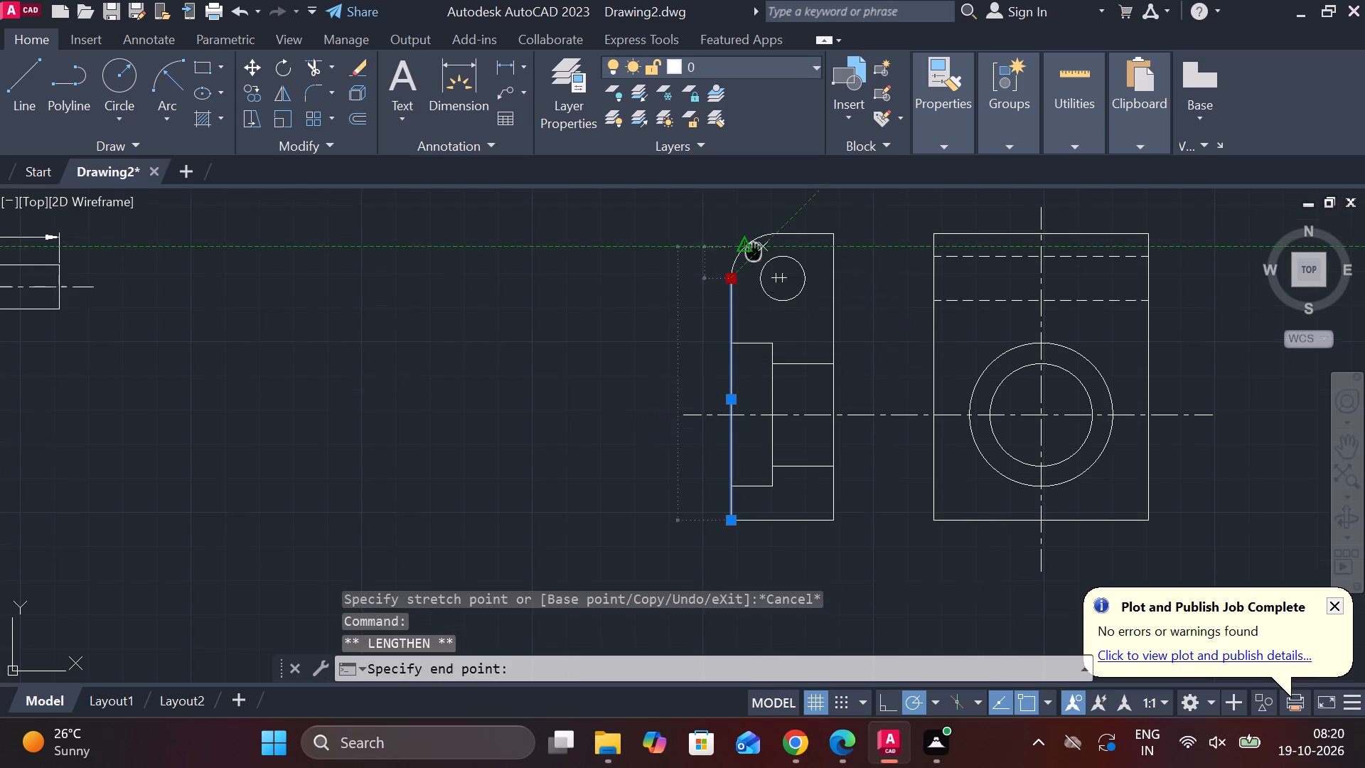
middle_click_drag(756, 261, 749, 351)
left_click(724, 303)
key("Escape")
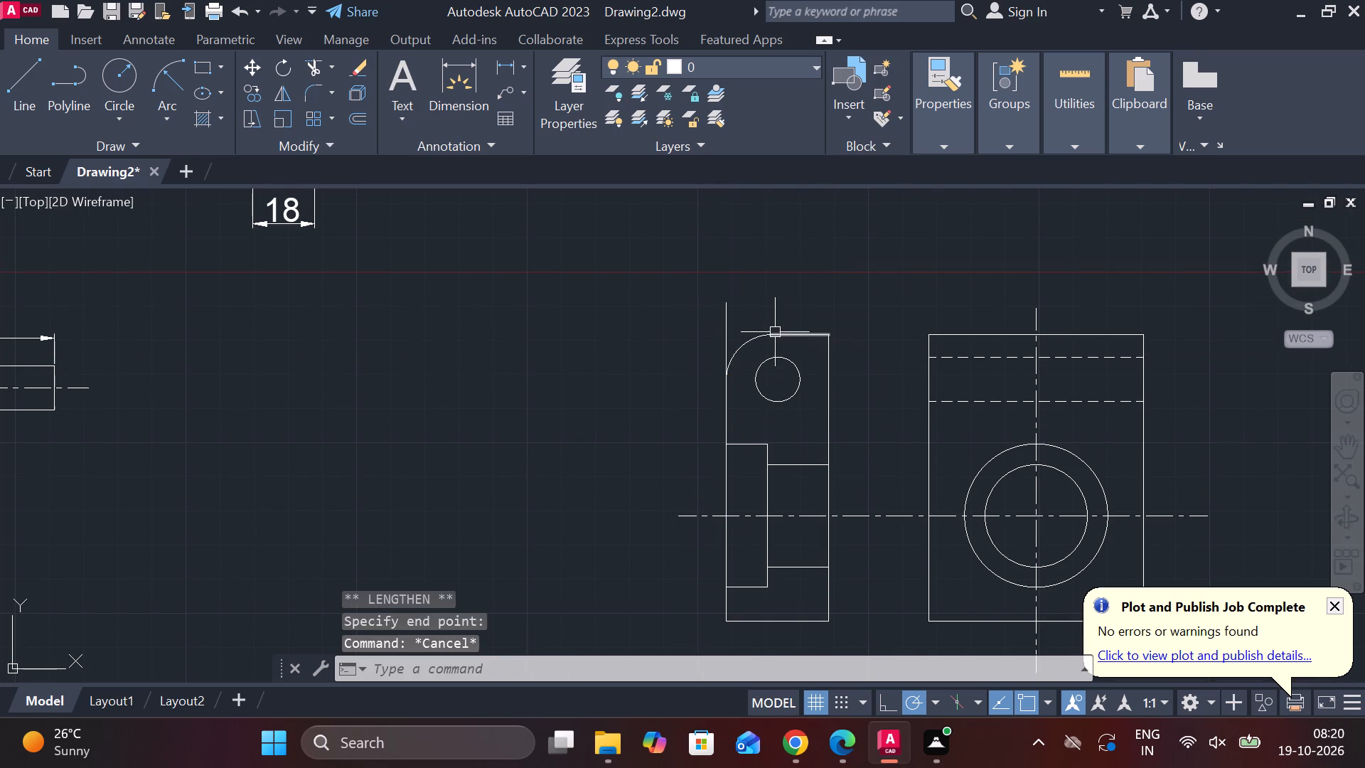
Lengthen the narrow view's top edge leftward from the fillet to a short distance beyond the left edge.
left_click(775, 334)
key("Escape")
left_click(793, 332)
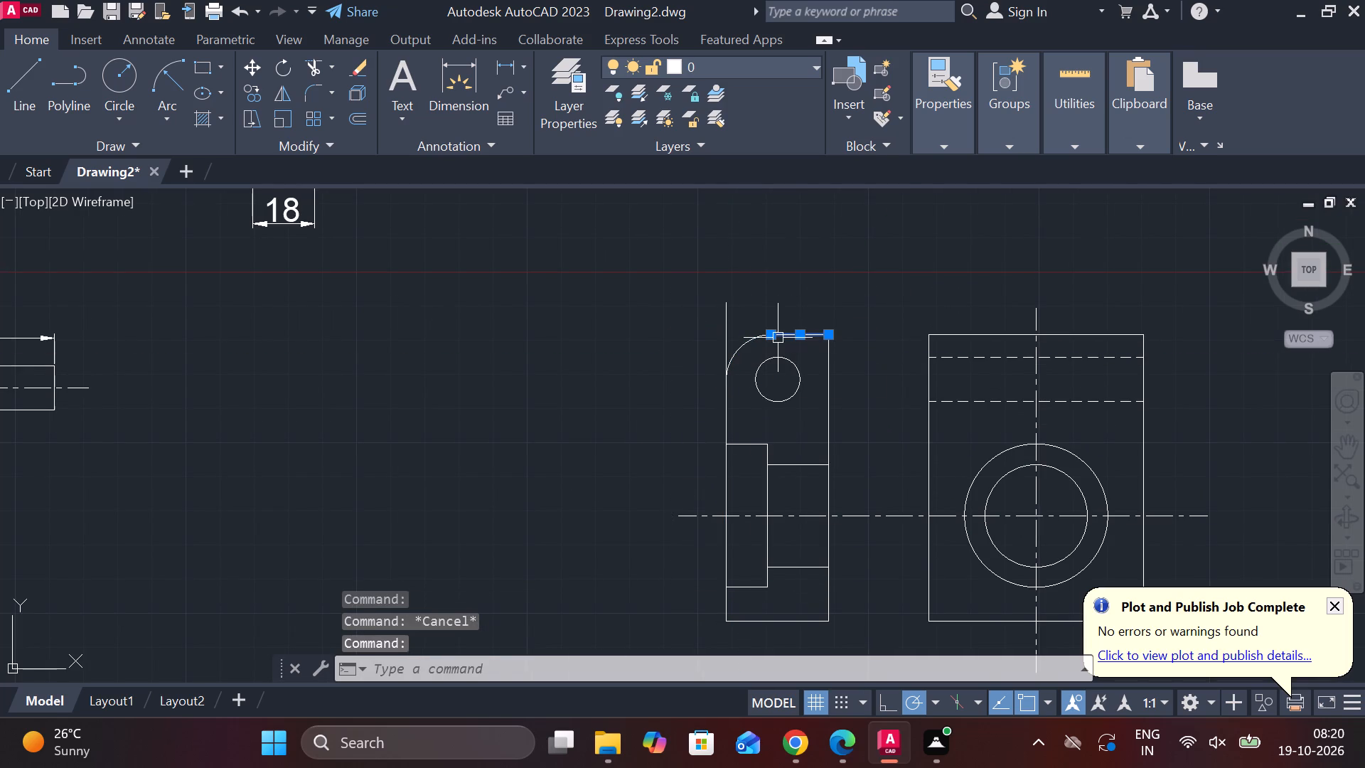
left_click(823, 383)
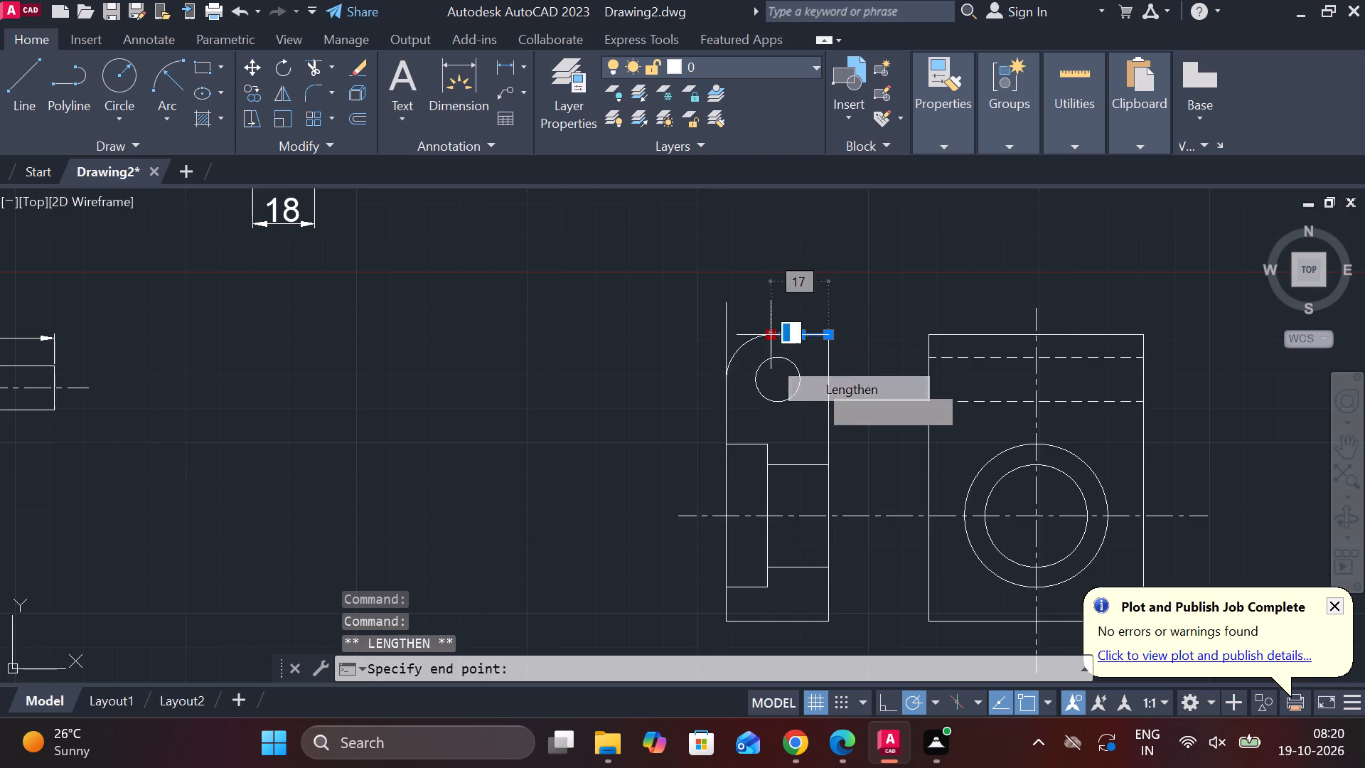
left_click(678, 368)
key("Escape")
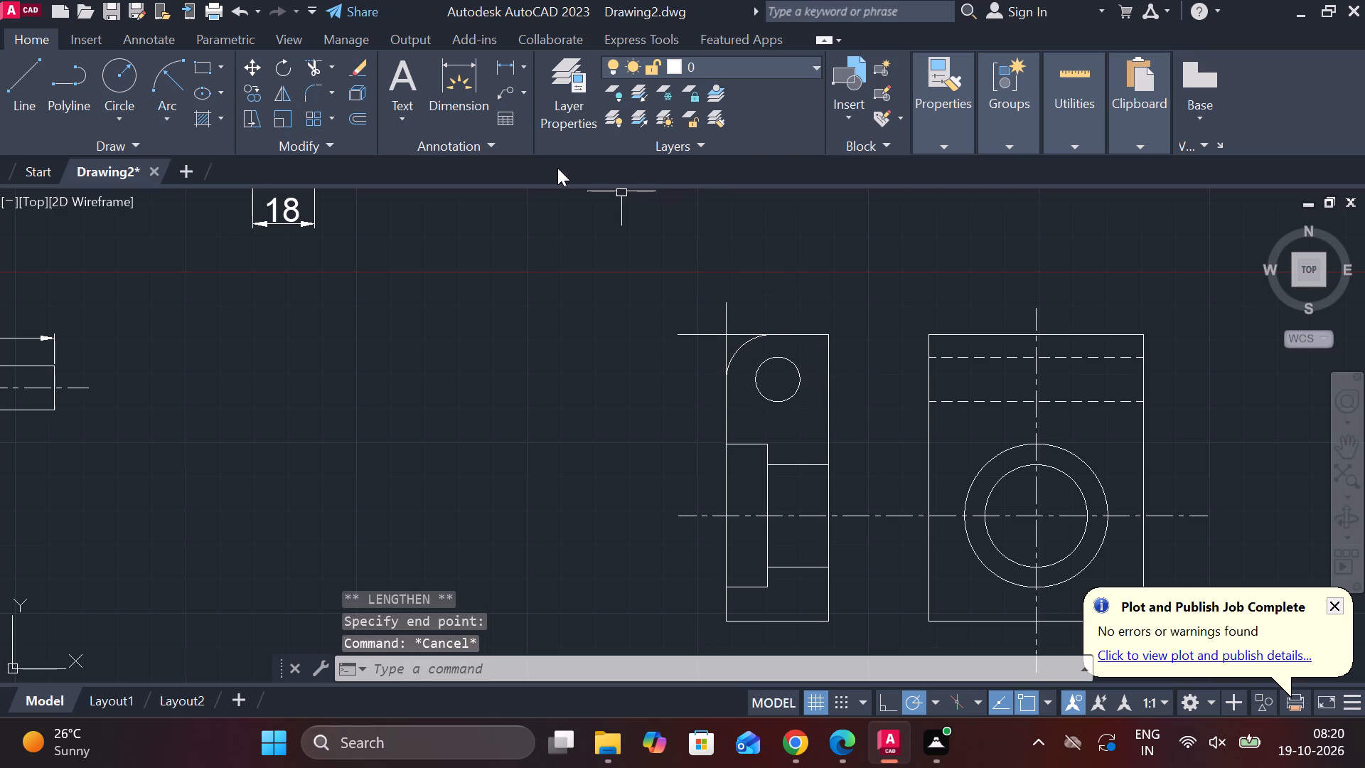
Hatch the narrow view's upper section around the small hole and its bottom section below the stepped bore.
left_click(202, 114)
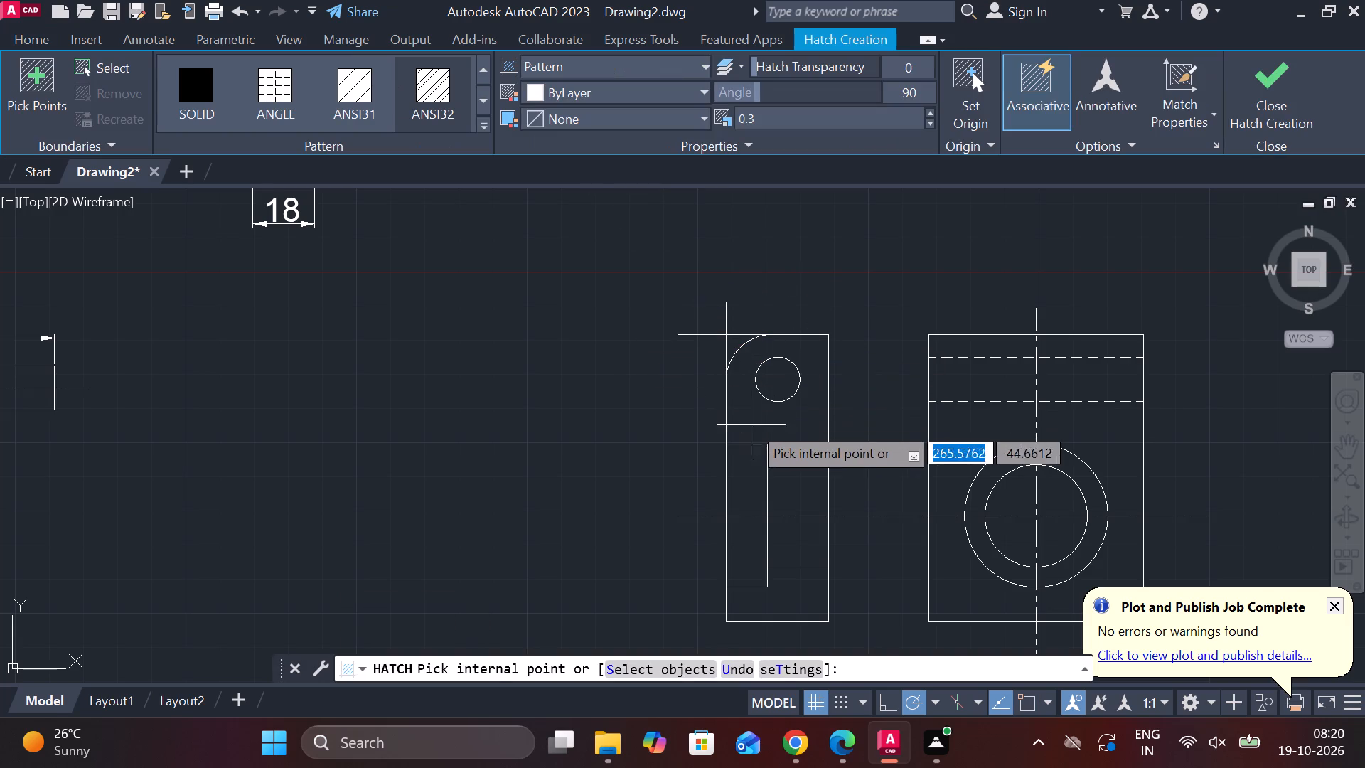
left_click(763, 421)
left_click(796, 593)
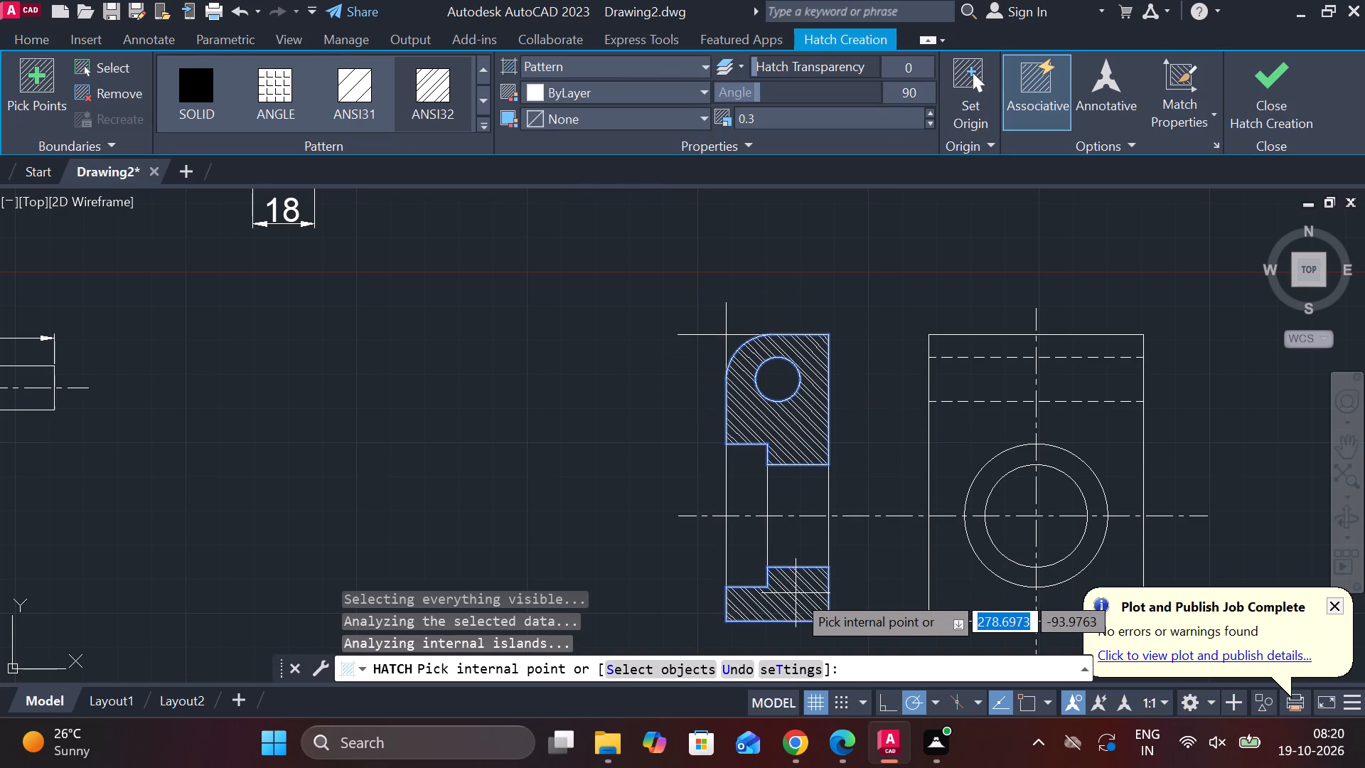
left_click(1238, 108)
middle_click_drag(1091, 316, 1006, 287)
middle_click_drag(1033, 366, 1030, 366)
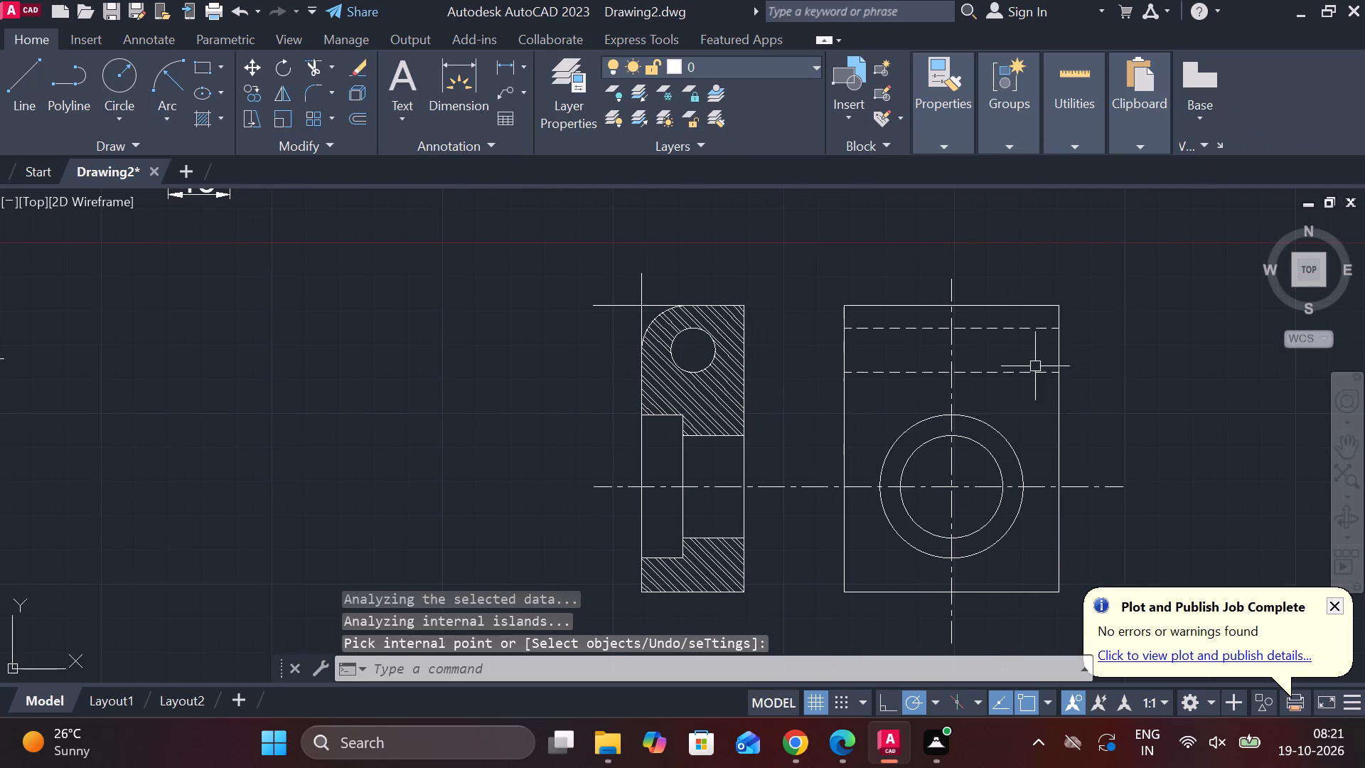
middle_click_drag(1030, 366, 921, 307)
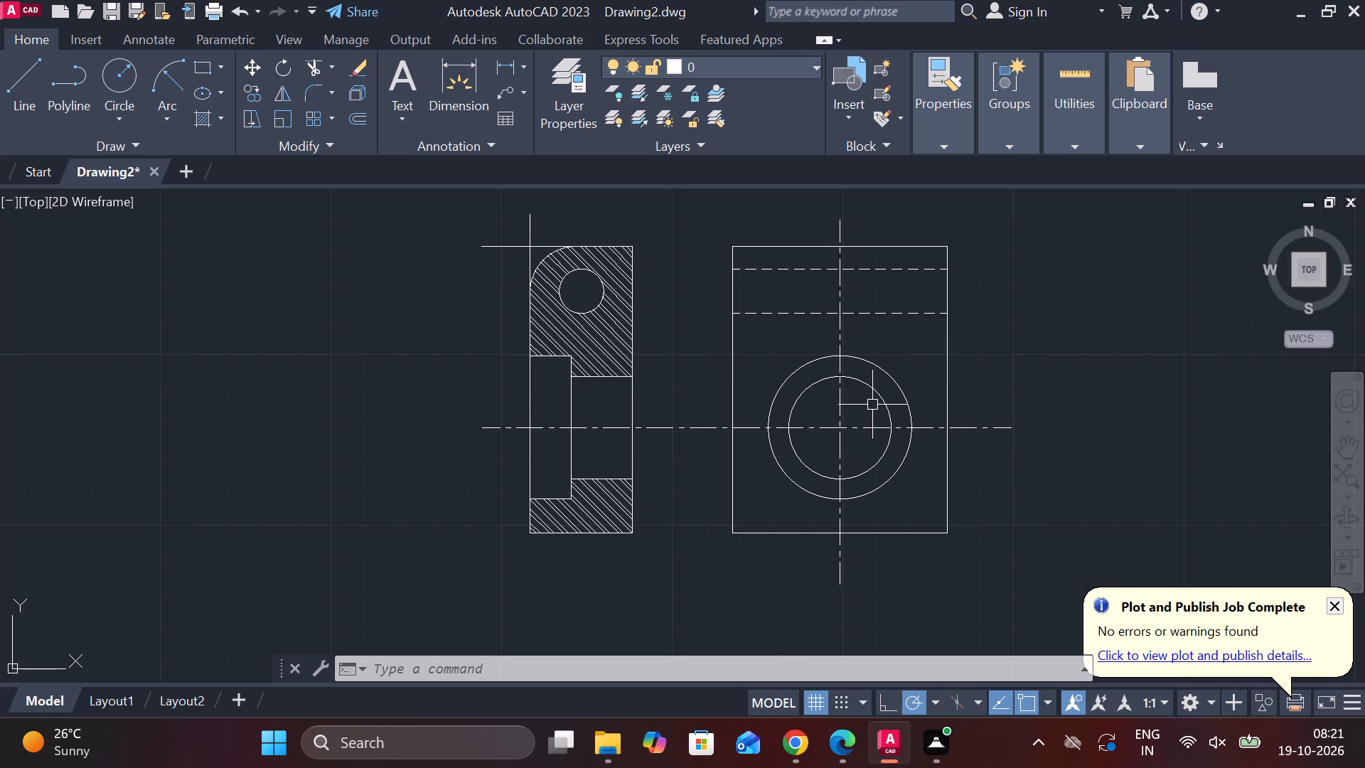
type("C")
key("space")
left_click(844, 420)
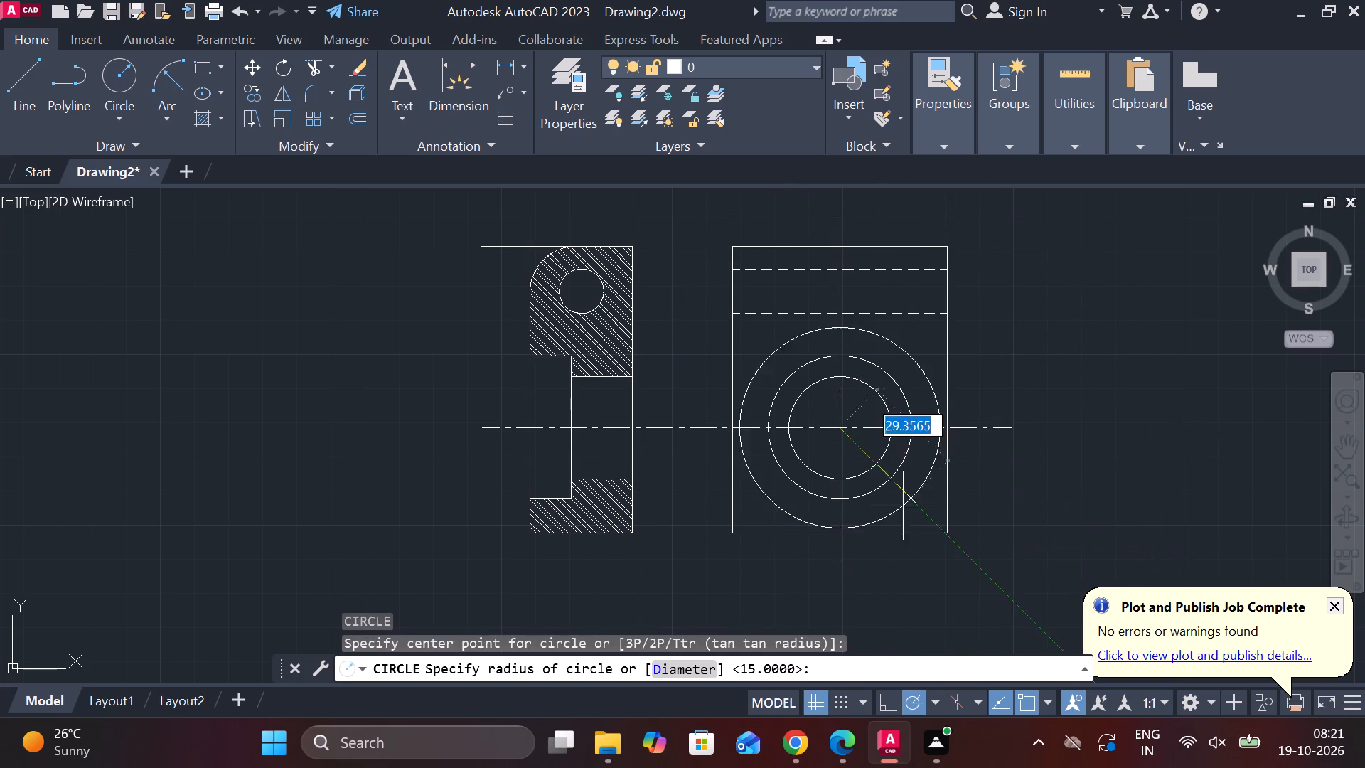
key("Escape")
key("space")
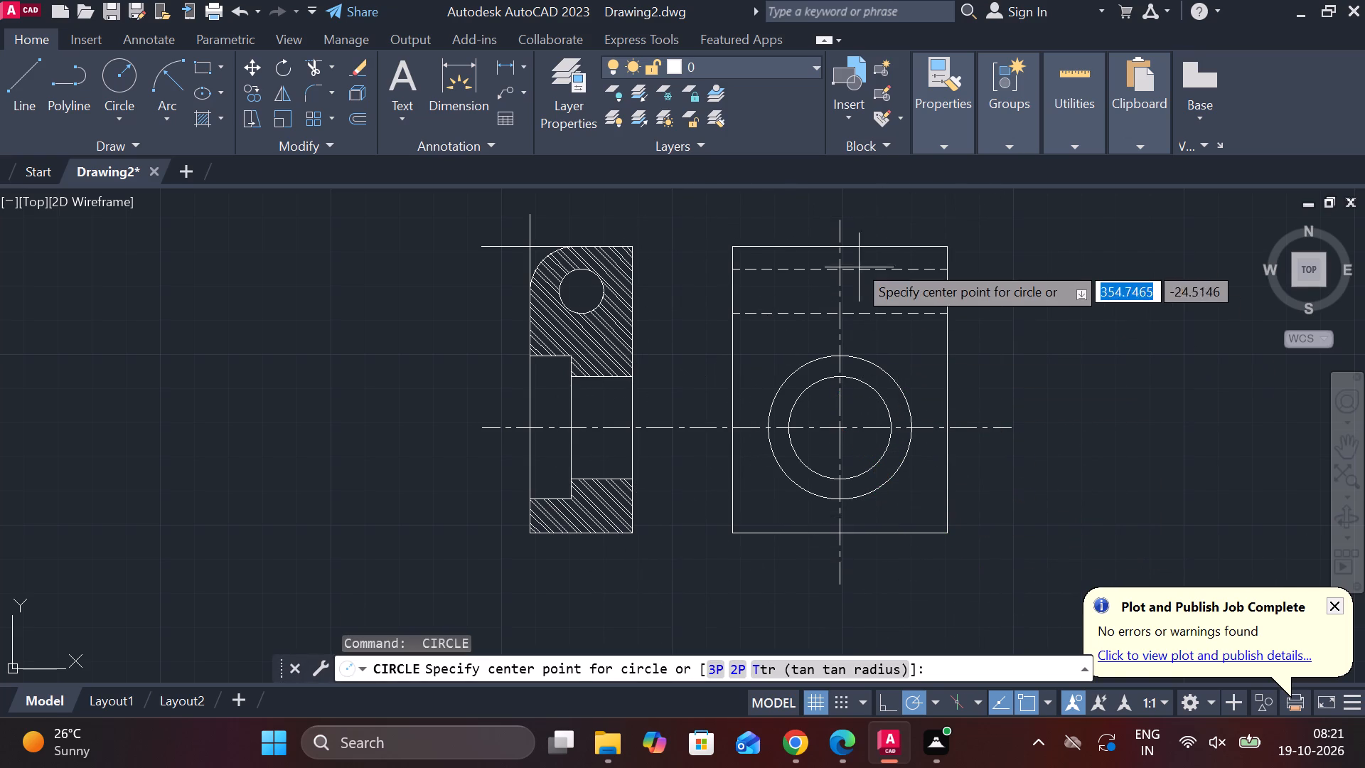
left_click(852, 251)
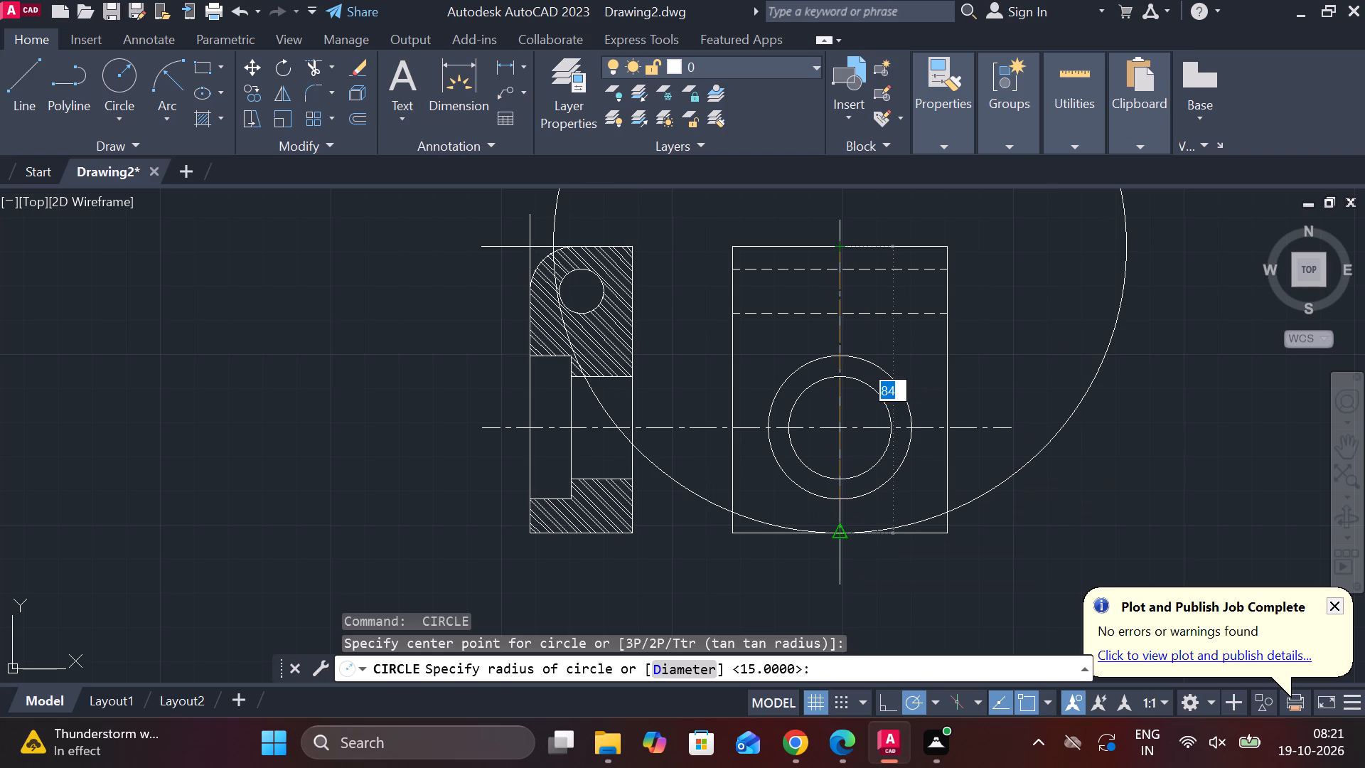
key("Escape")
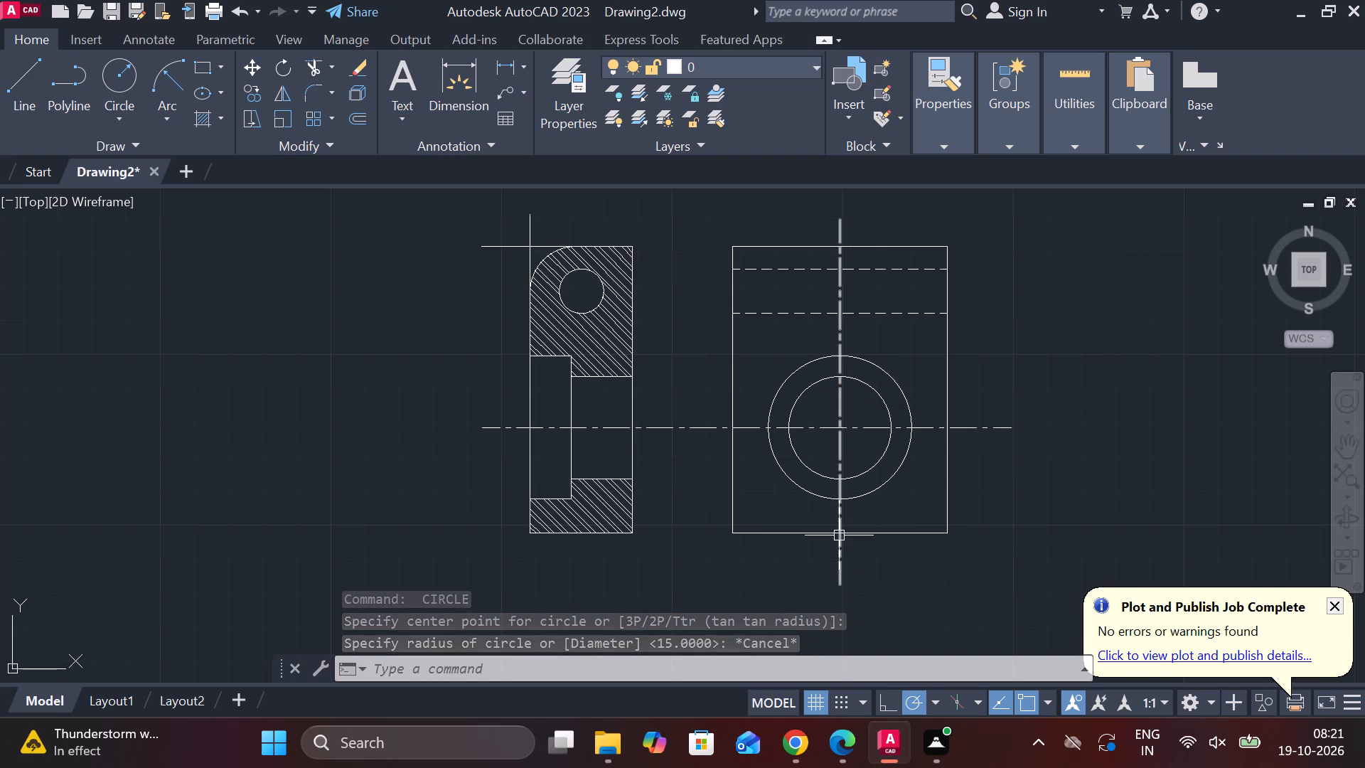
Draw a vertical construction line 76 long upward from the centre of the wide view's concentric circles.
middle_click_drag(913, 395, 822, 614)
middle_click_drag(852, 513, 828, 408)
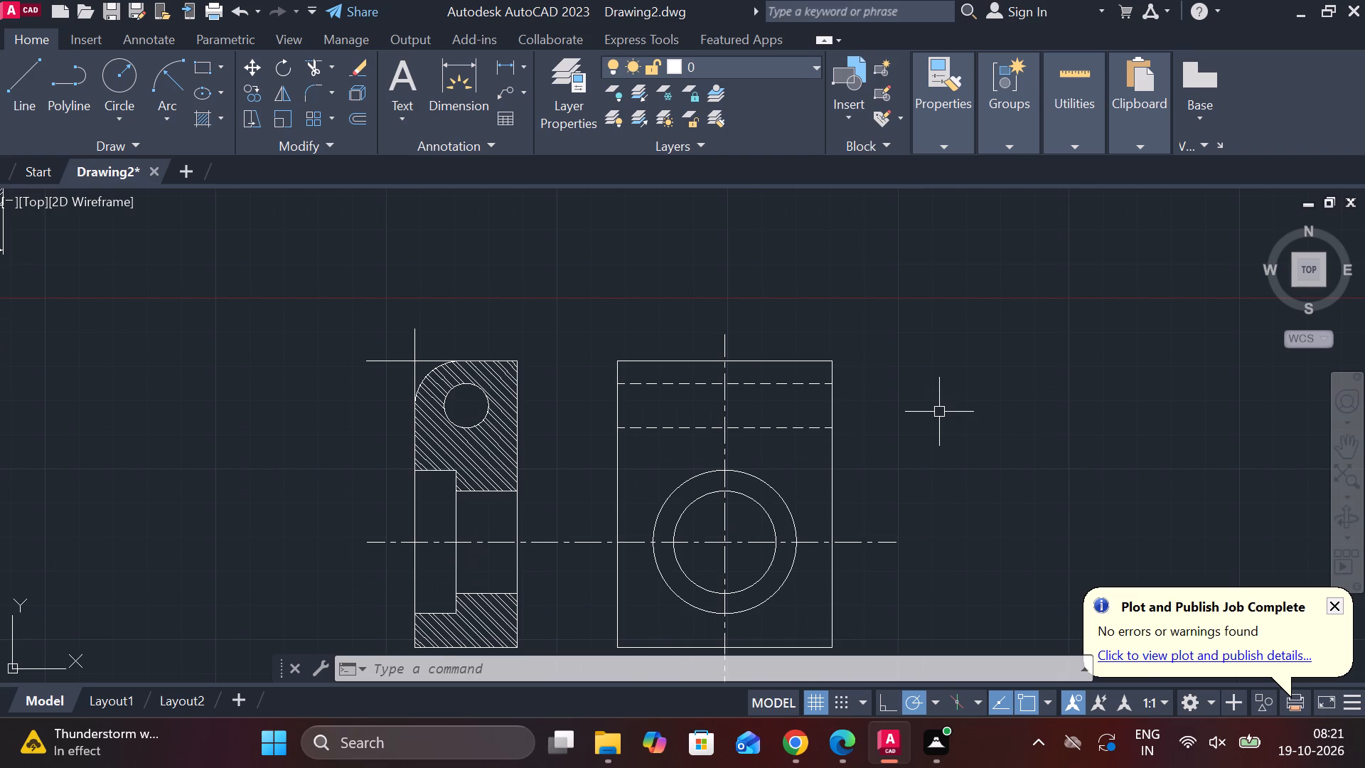
key("l")
key("Return")
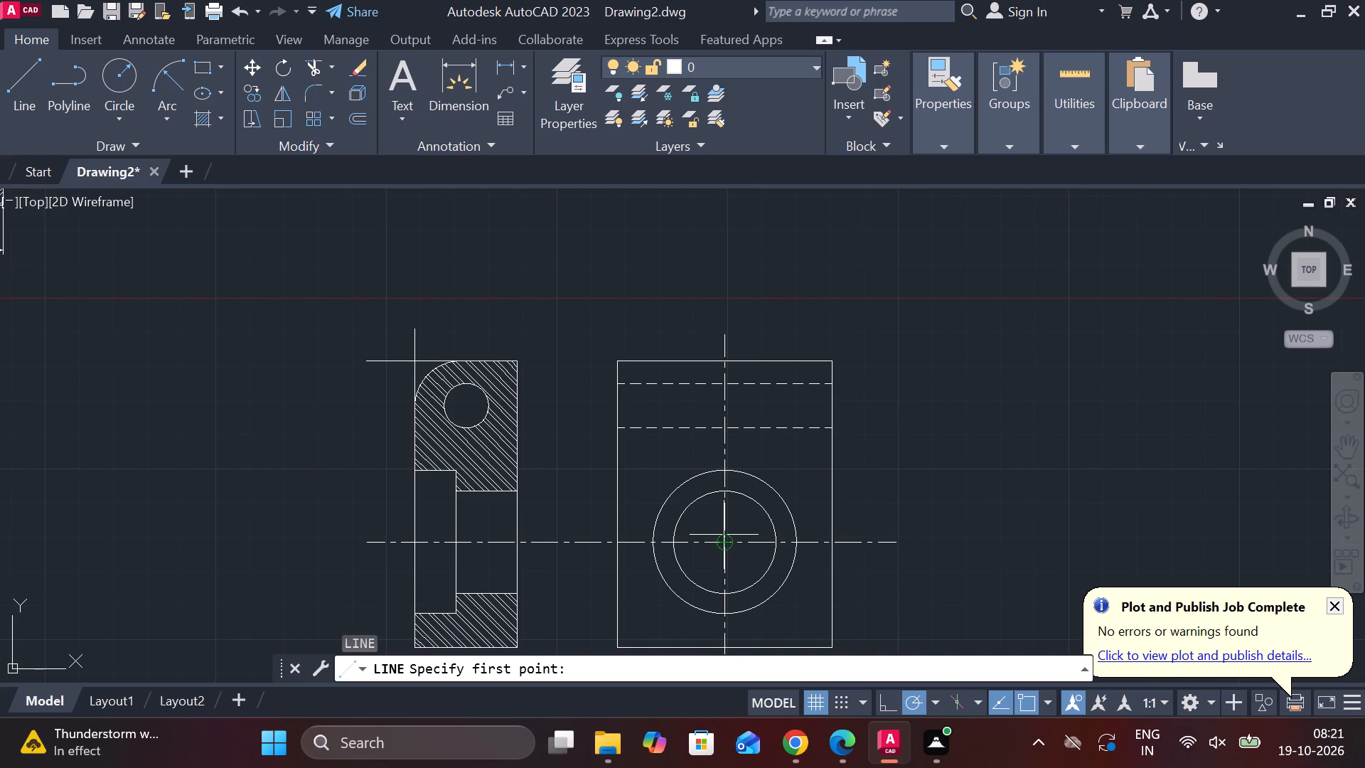
left_click(724, 535)
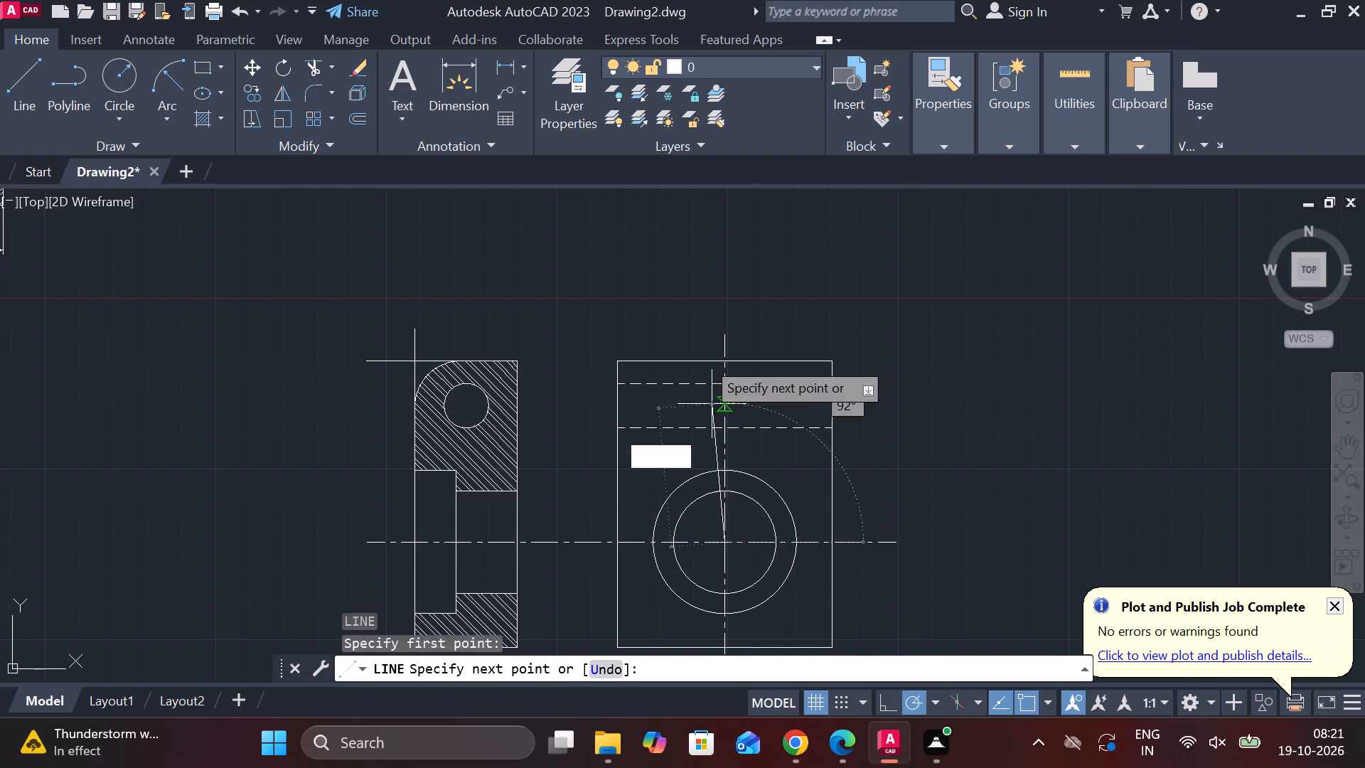
type("76")
key("space")
scroll(728, 204, "down", 2)
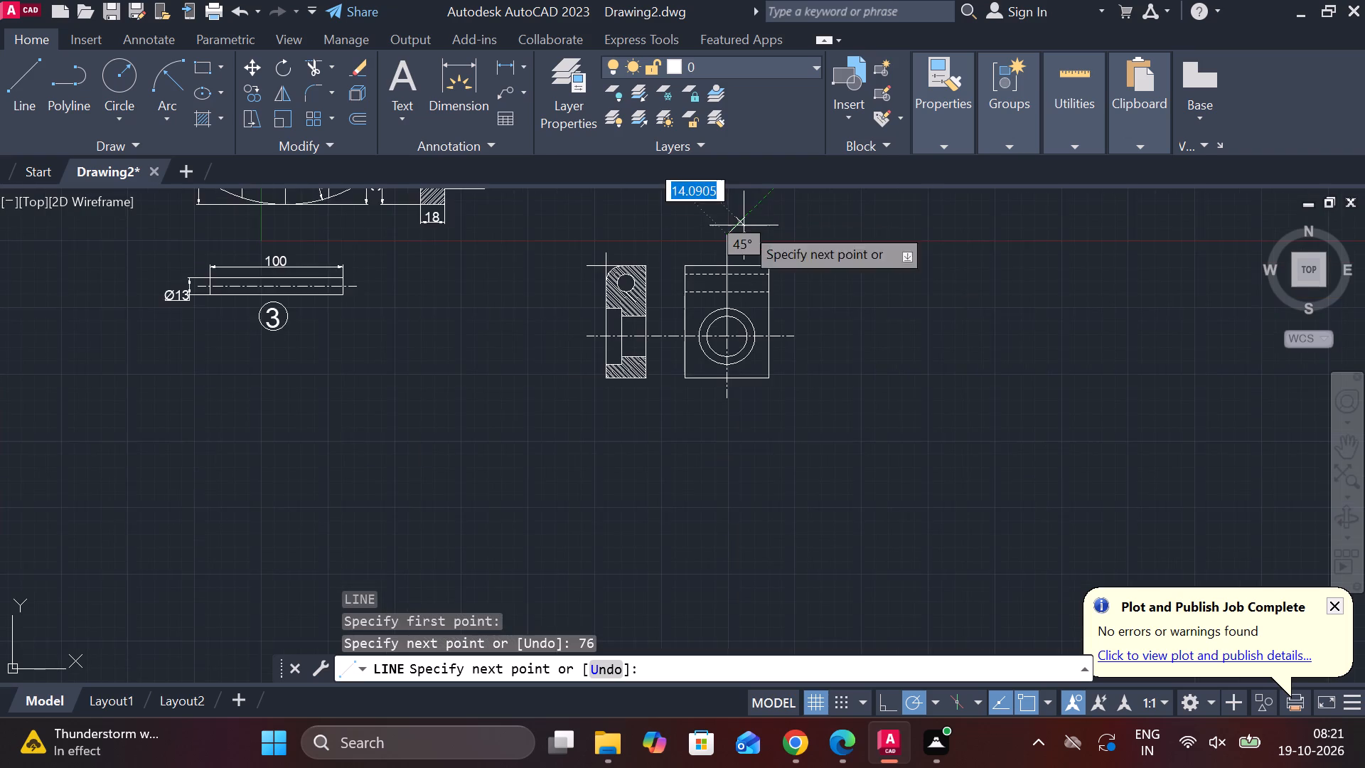
middle_click_drag(747, 228, 758, 310)
scroll(732, 242, "up", 1)
key("Escape")
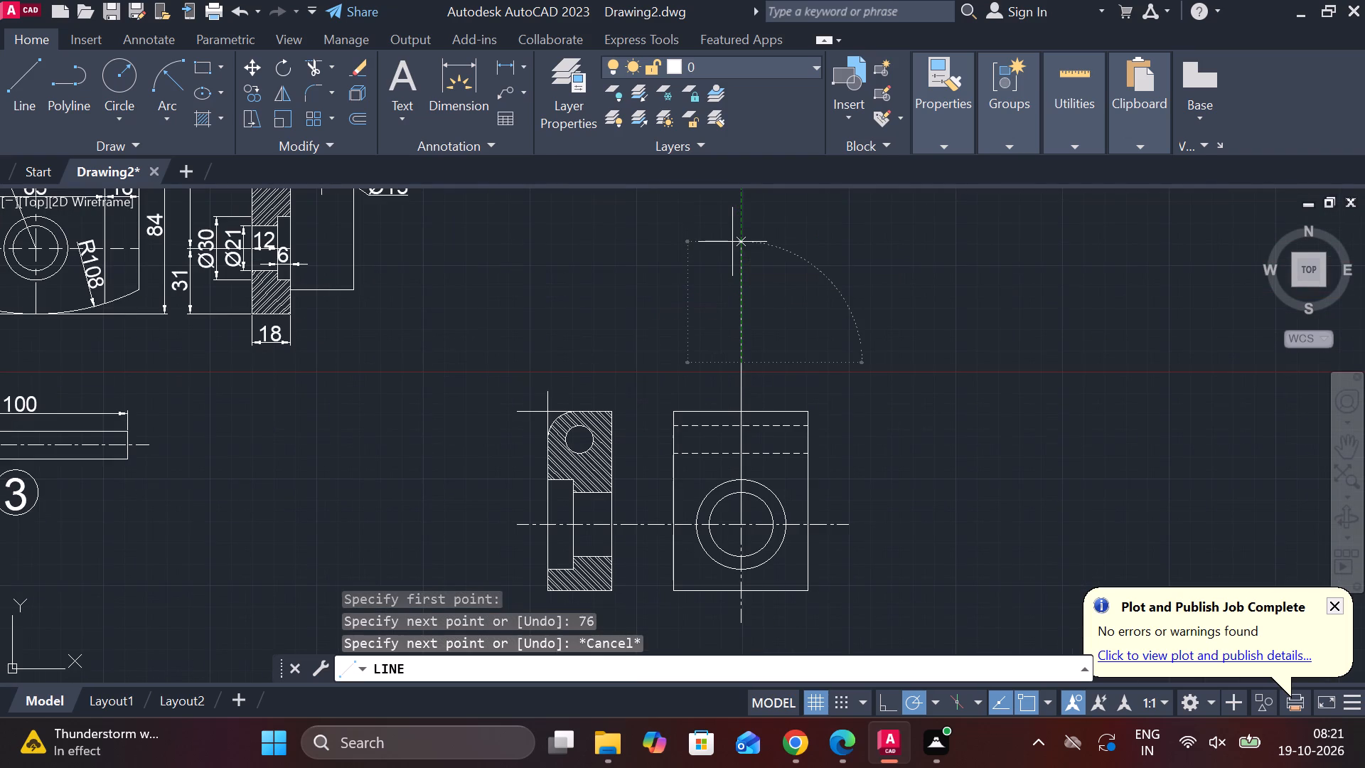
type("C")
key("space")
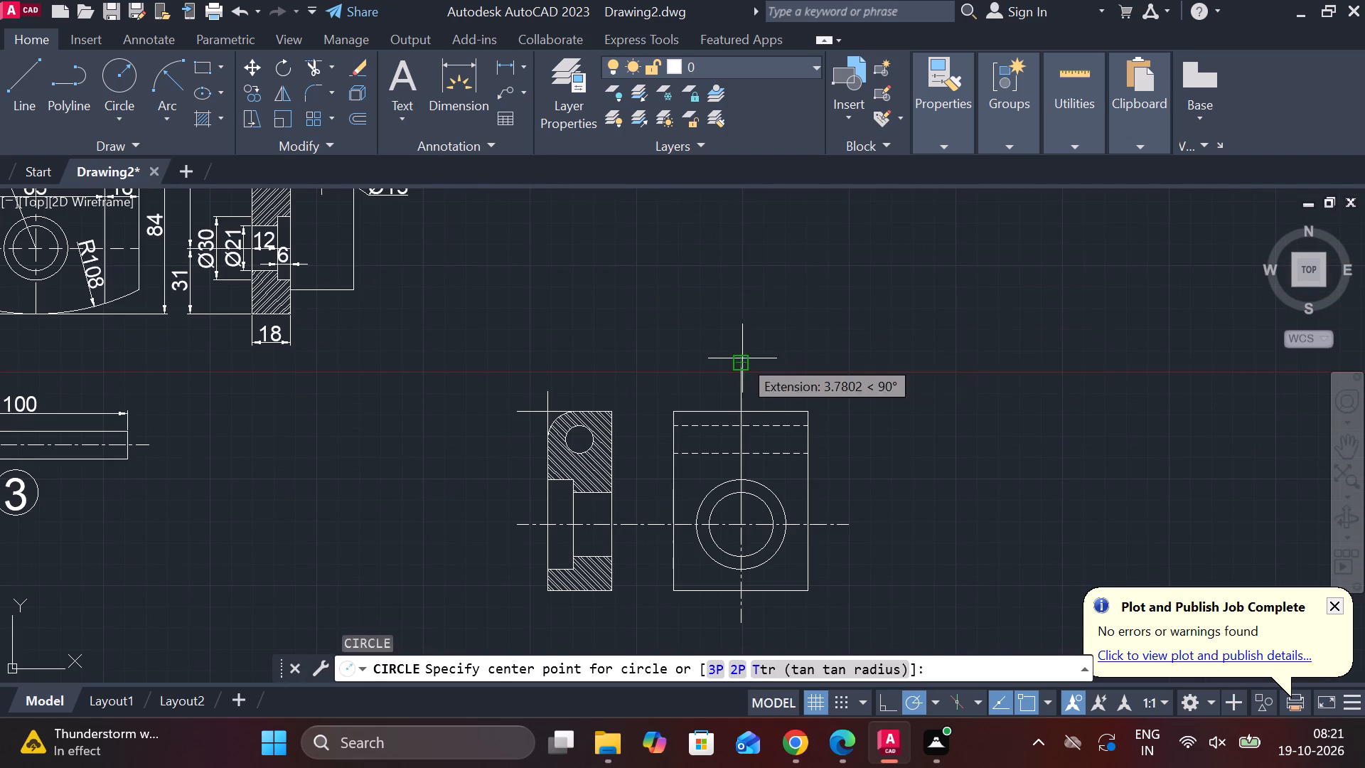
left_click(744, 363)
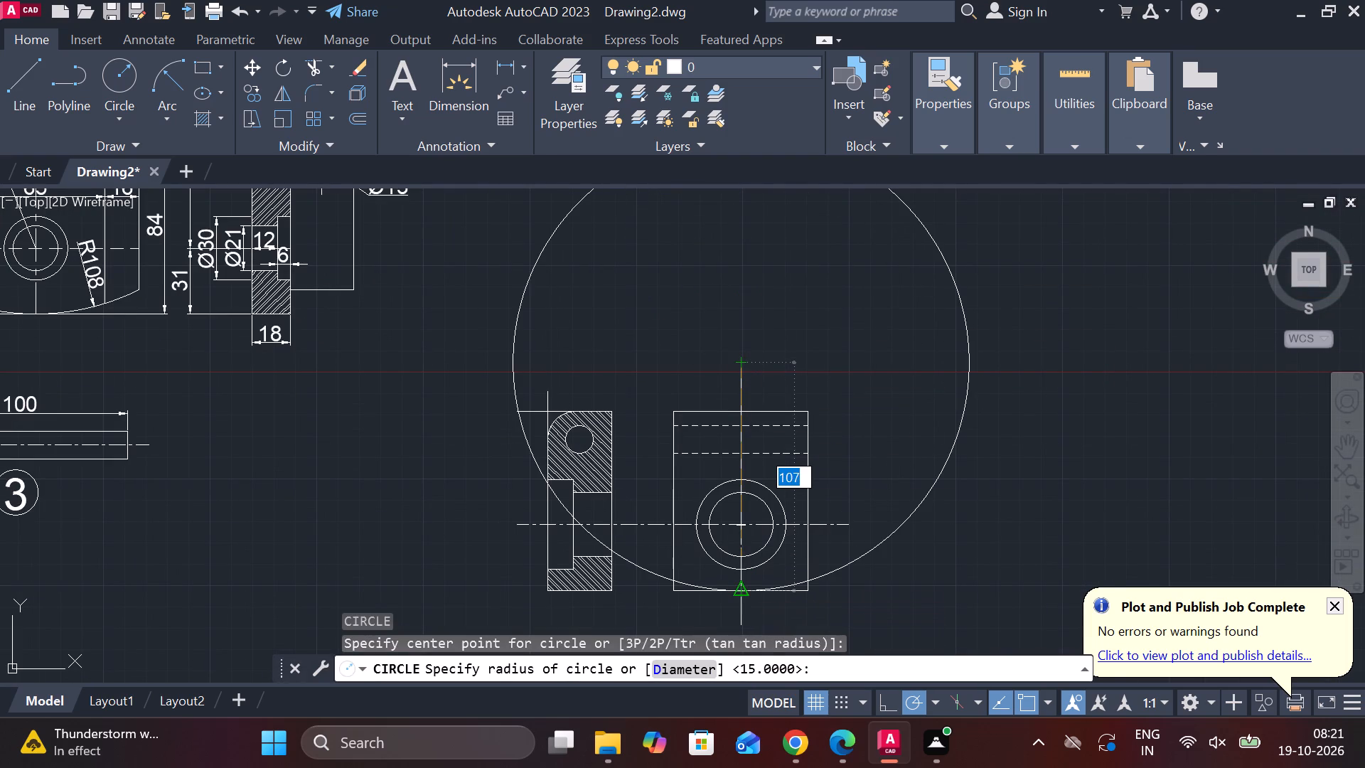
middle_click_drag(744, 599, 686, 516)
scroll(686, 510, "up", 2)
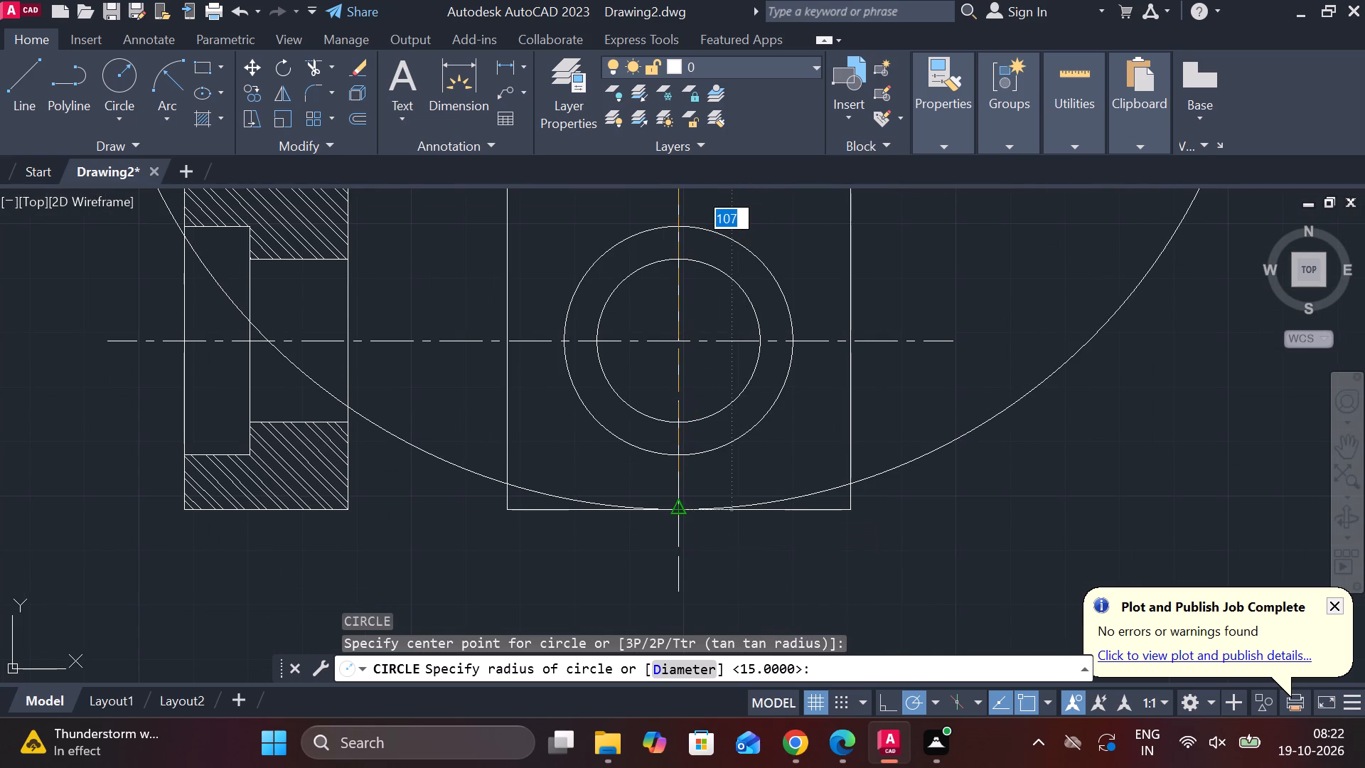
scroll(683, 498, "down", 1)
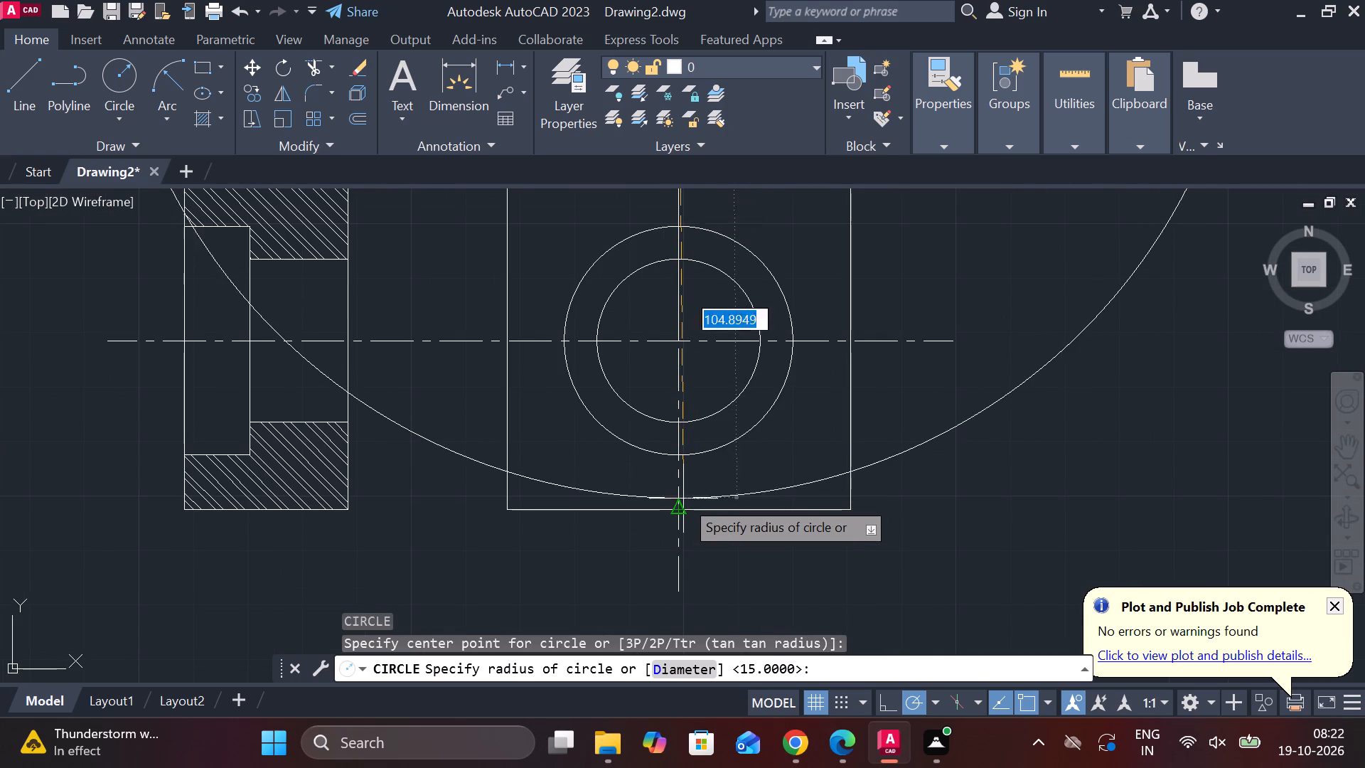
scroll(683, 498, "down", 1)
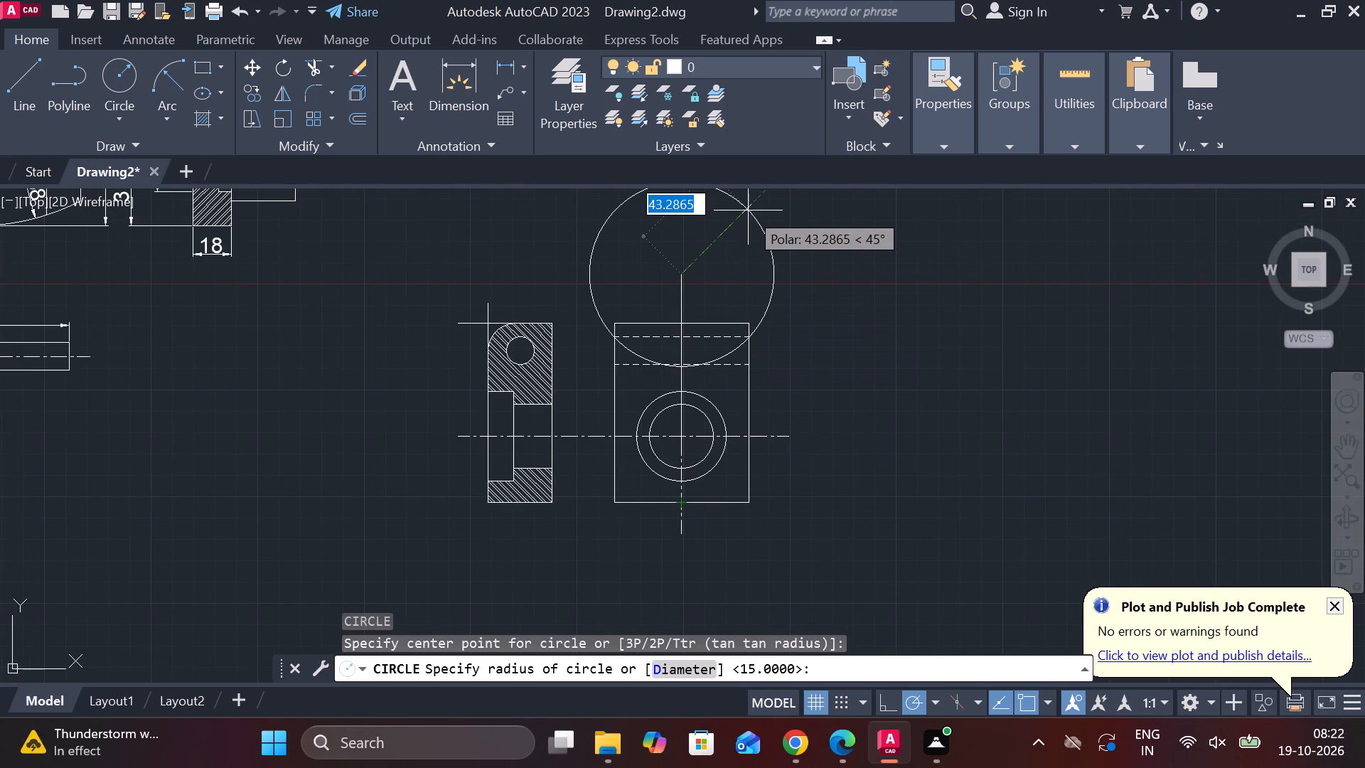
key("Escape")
Lengthen the vertical construction line by 1 at its upper end.
scroll(729, 297, "up", 1)
middle_click_drag(722, 279, 741, 328)
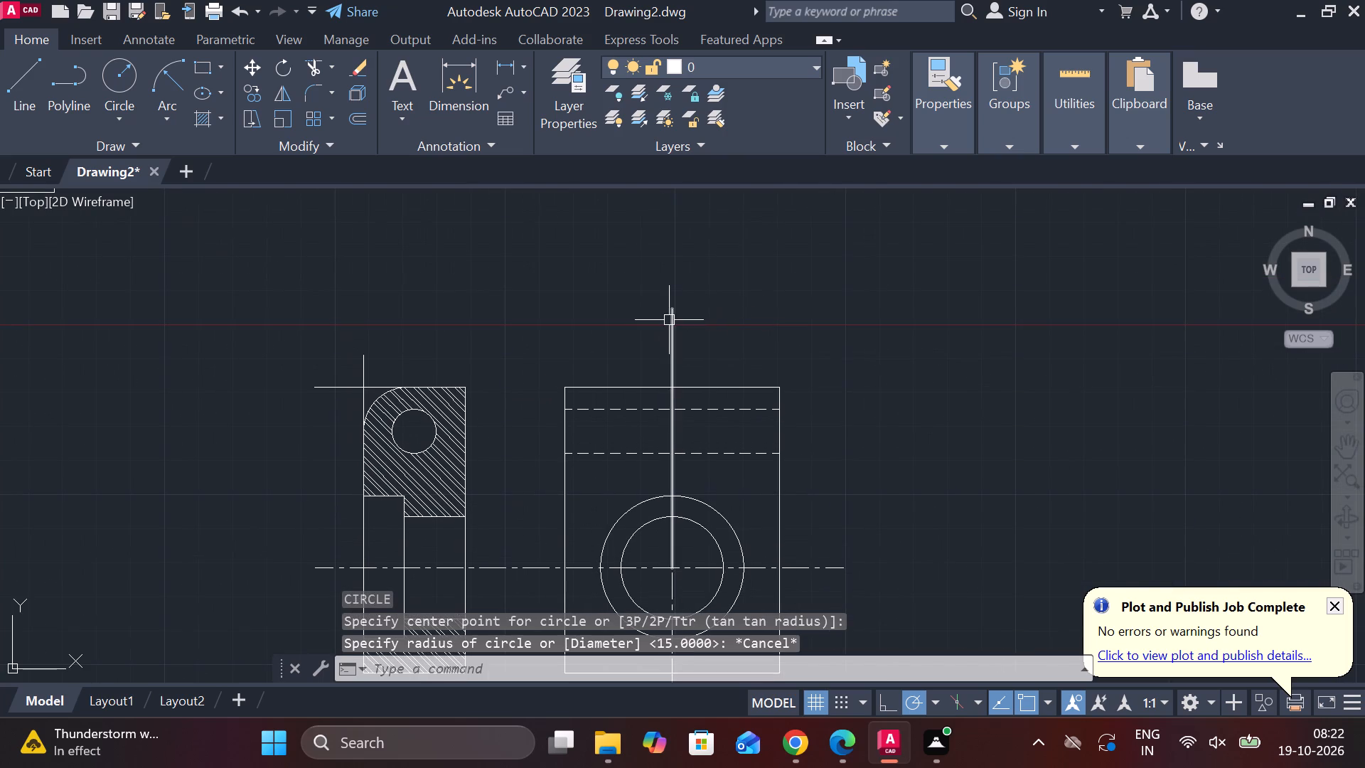
left_click(669, 320)
left_click(728, 359)
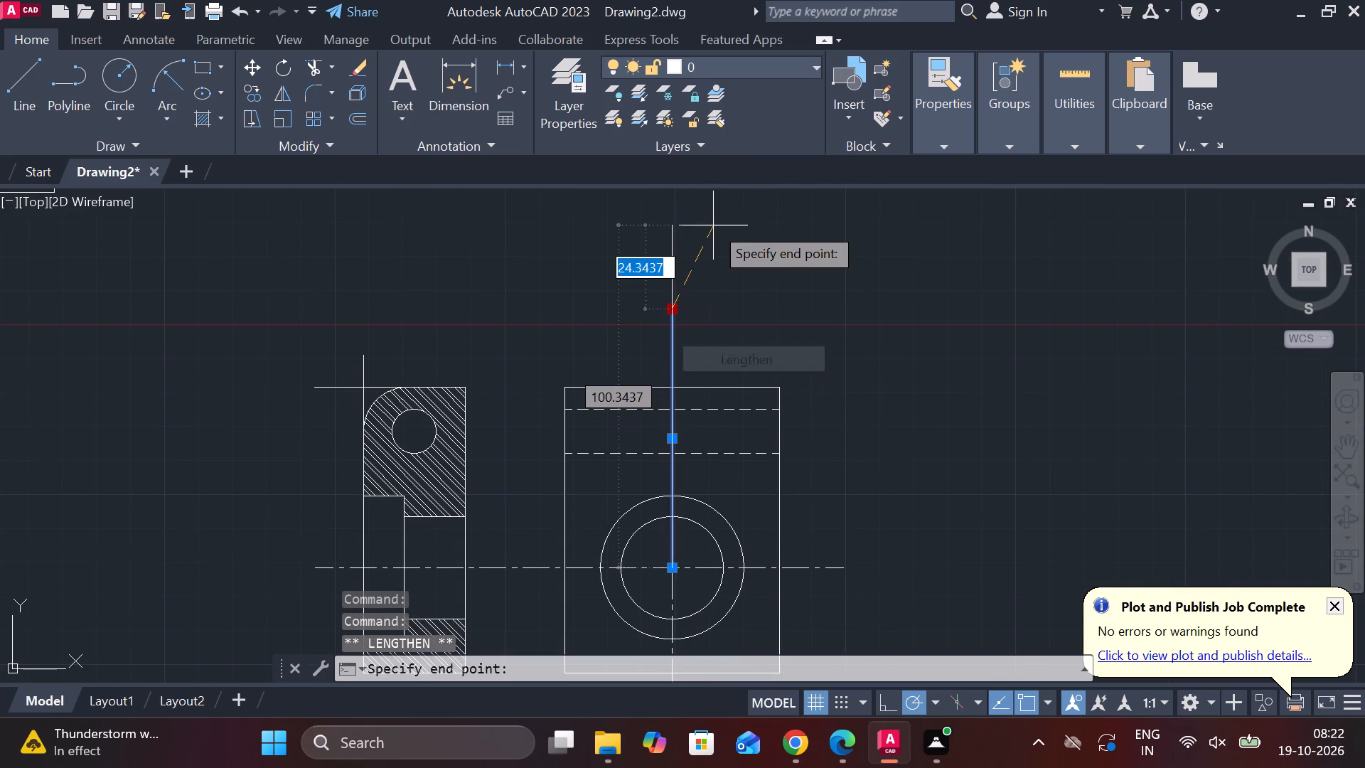
type("1")
key("space")
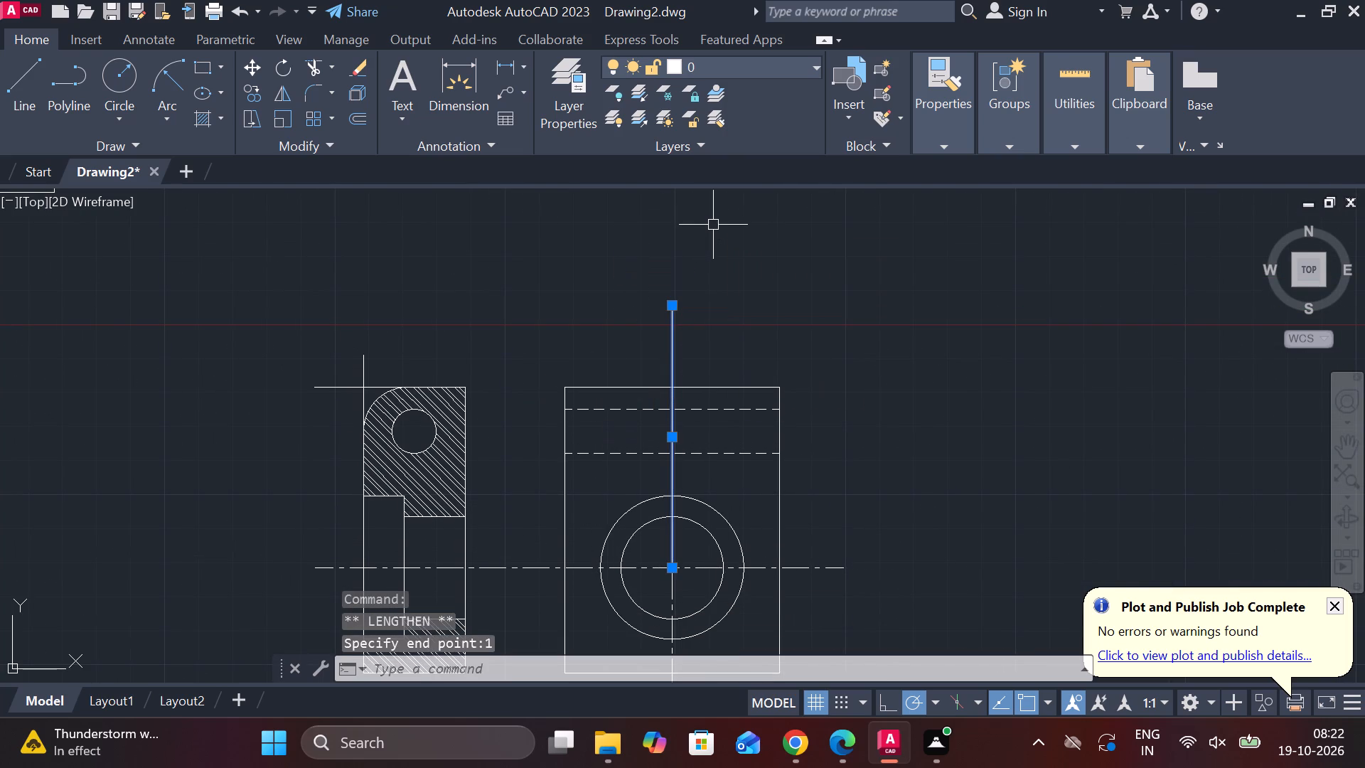
key("Escape")
Draw a circle of radius 108 centred on the construction line's upper end, reaching the midpoint of the wide view's bottom edge.
type("C")
key("space")
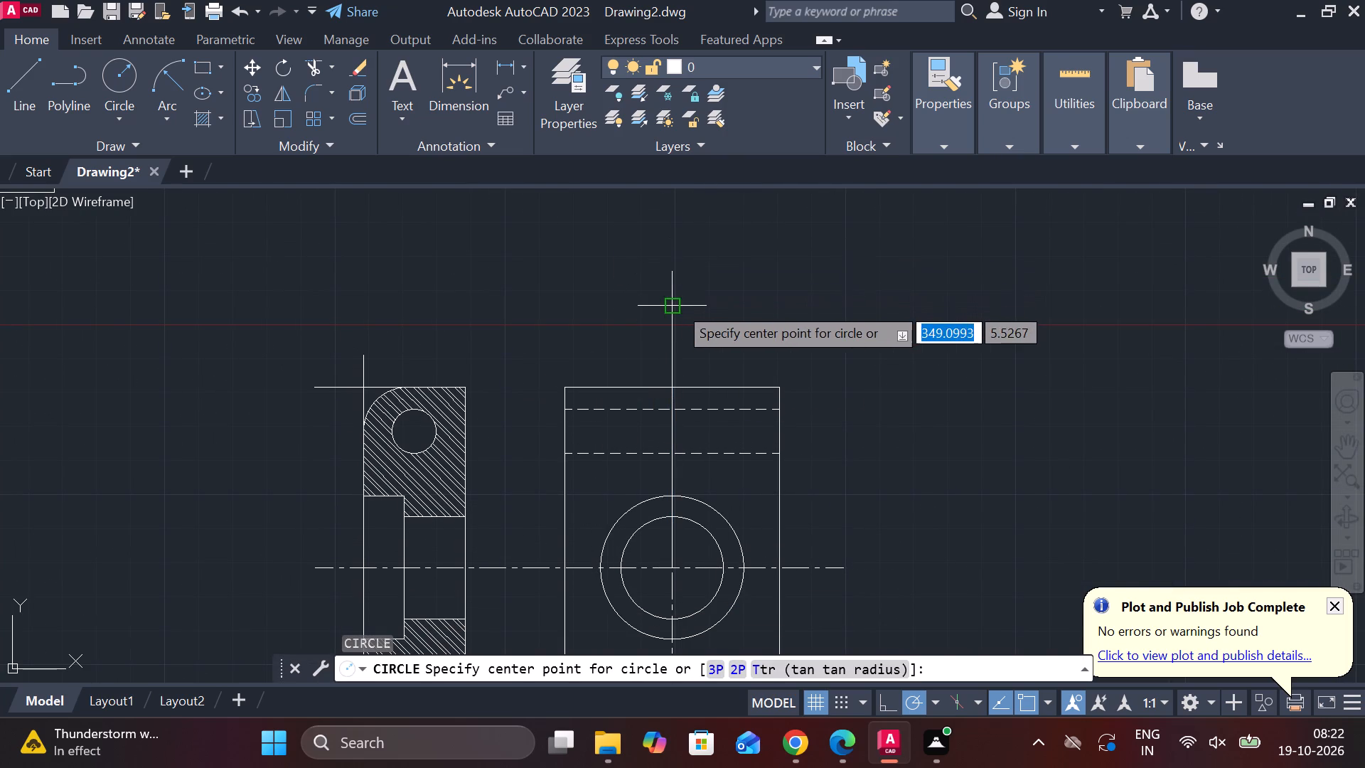
left_click(678, 304)
middle_click_drag(707, 421, 670, 268)
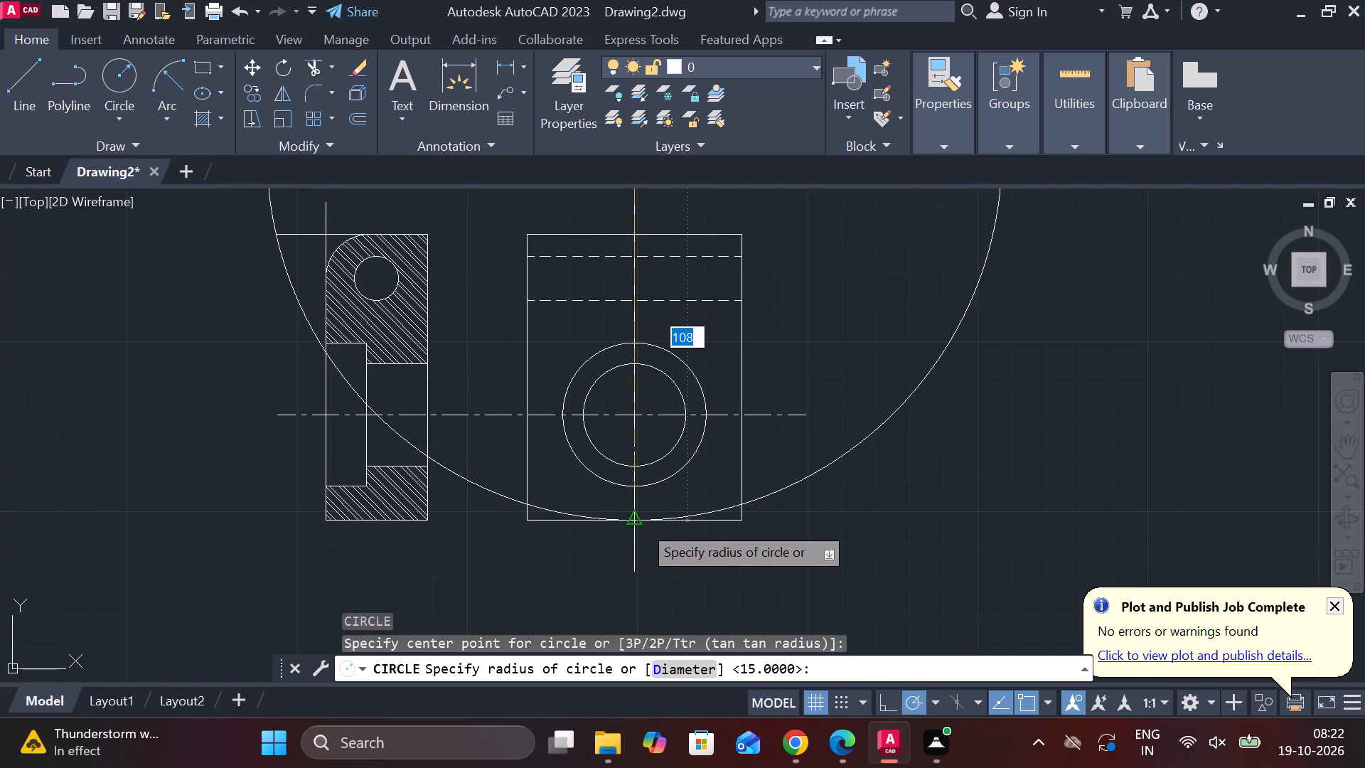
left_click(641, 523)
key("Escape")
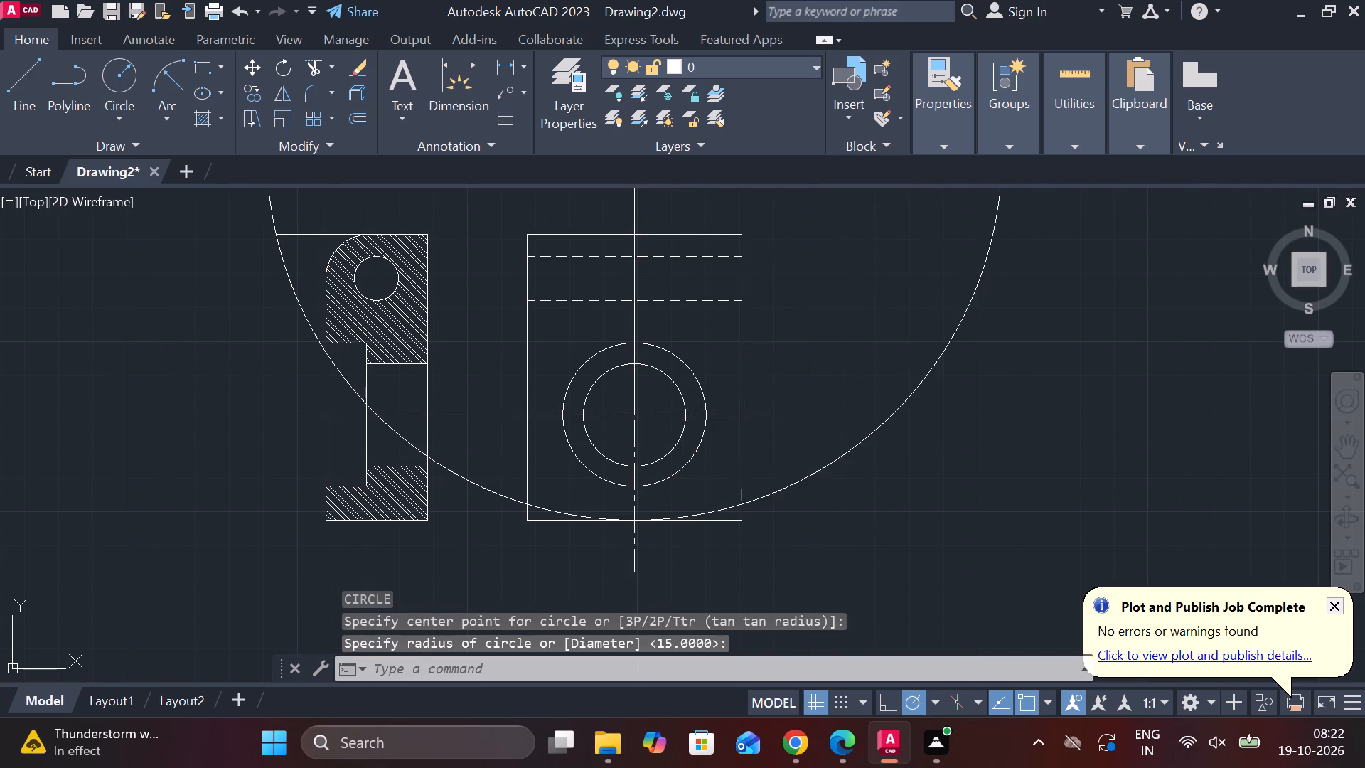
Trim the large circle to the arc inside the wide view and erase its leftover piece across the narrow view.
type("TR")
key("space")
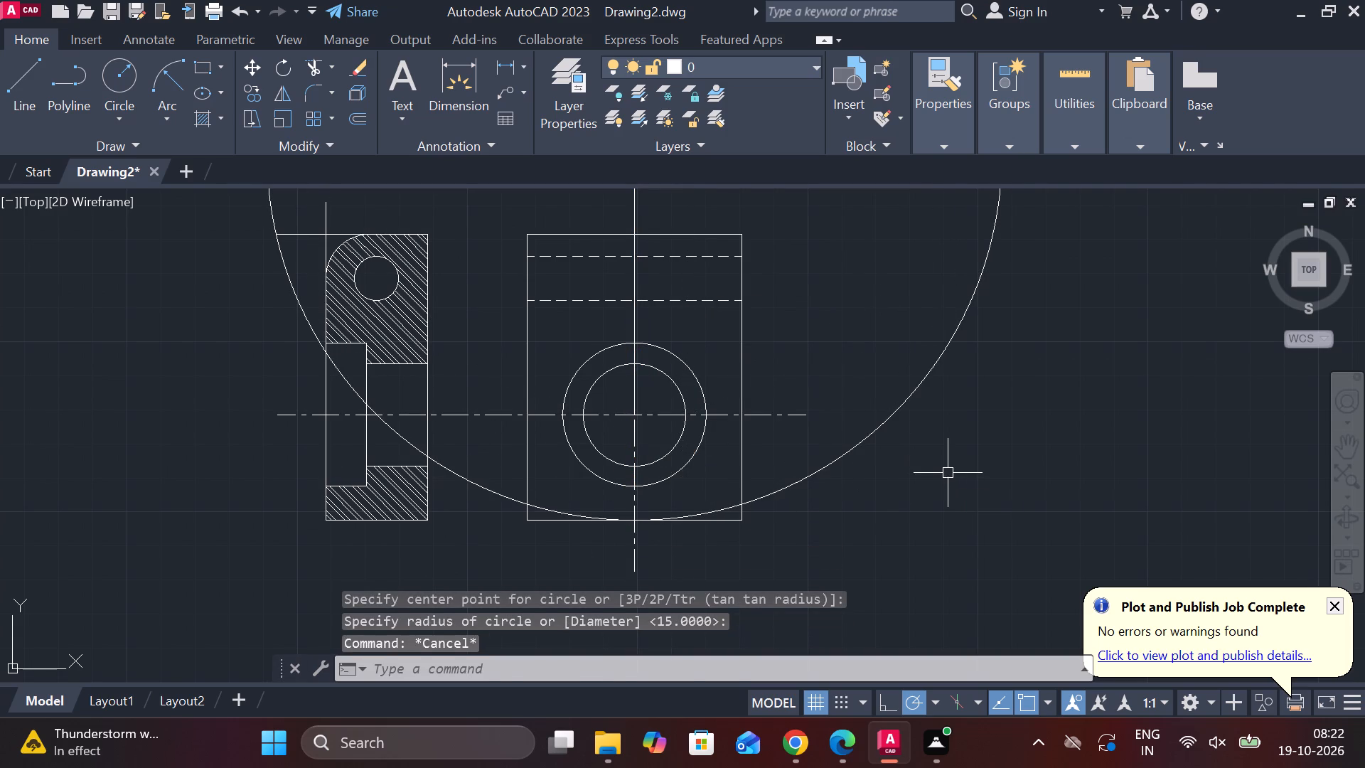
left_click(875, 434)
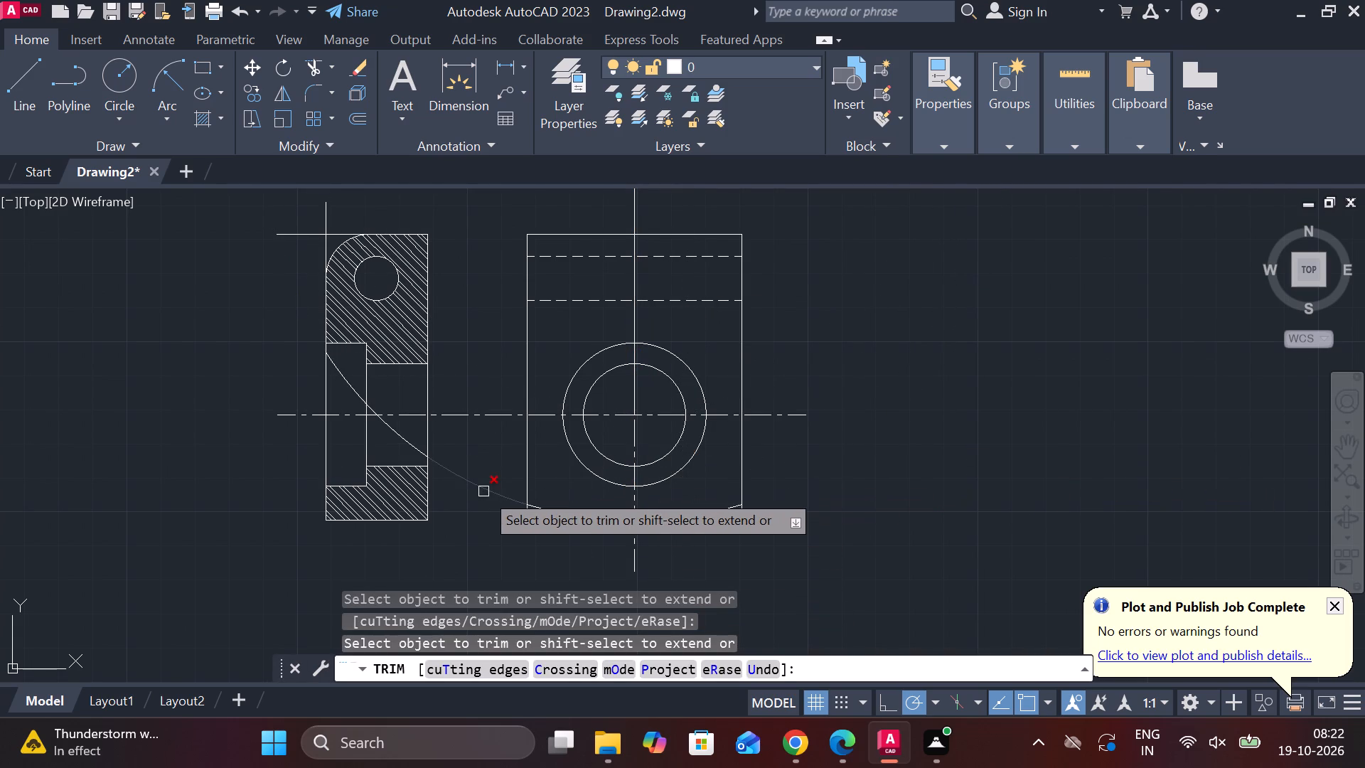
left_click(483, 491)
middle_click_drag(483, 490, 516, 545)
key("Escape")
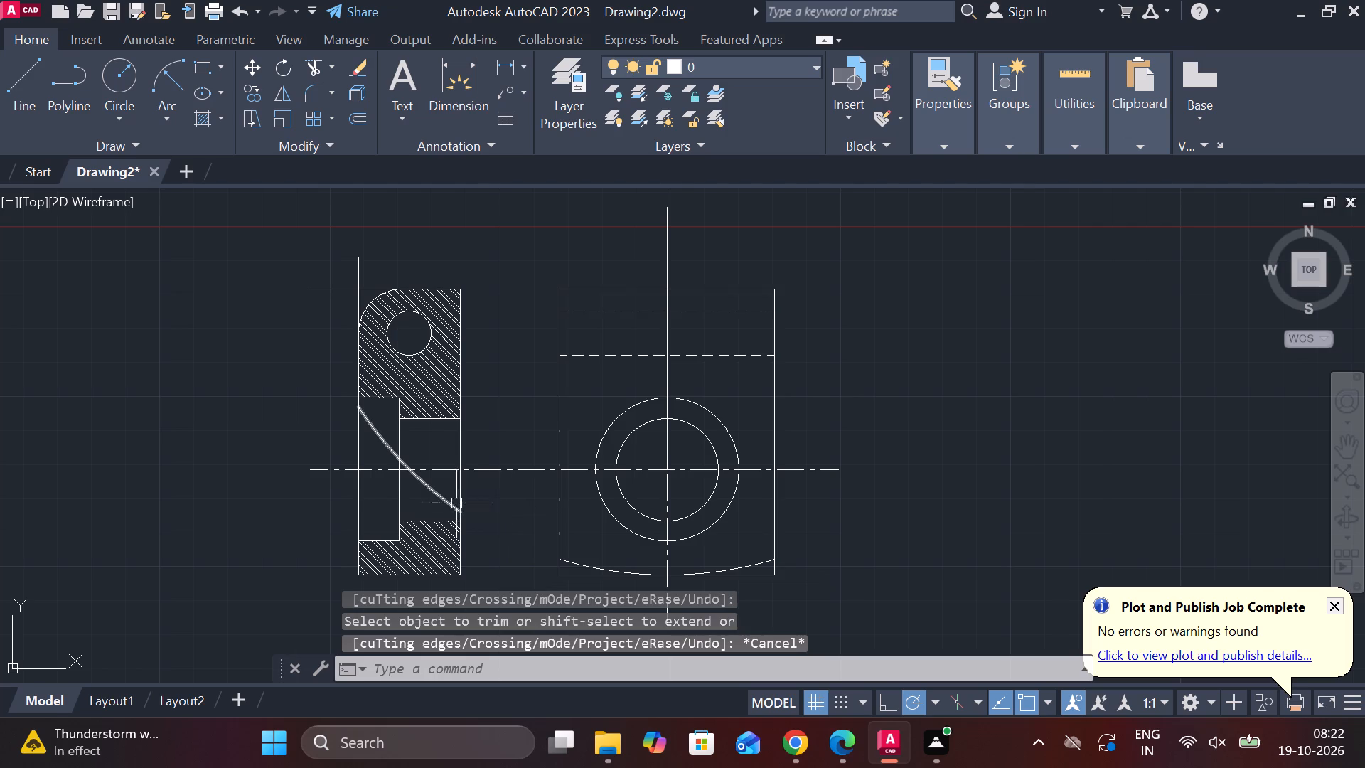
left_click(453, 498)
key("e")
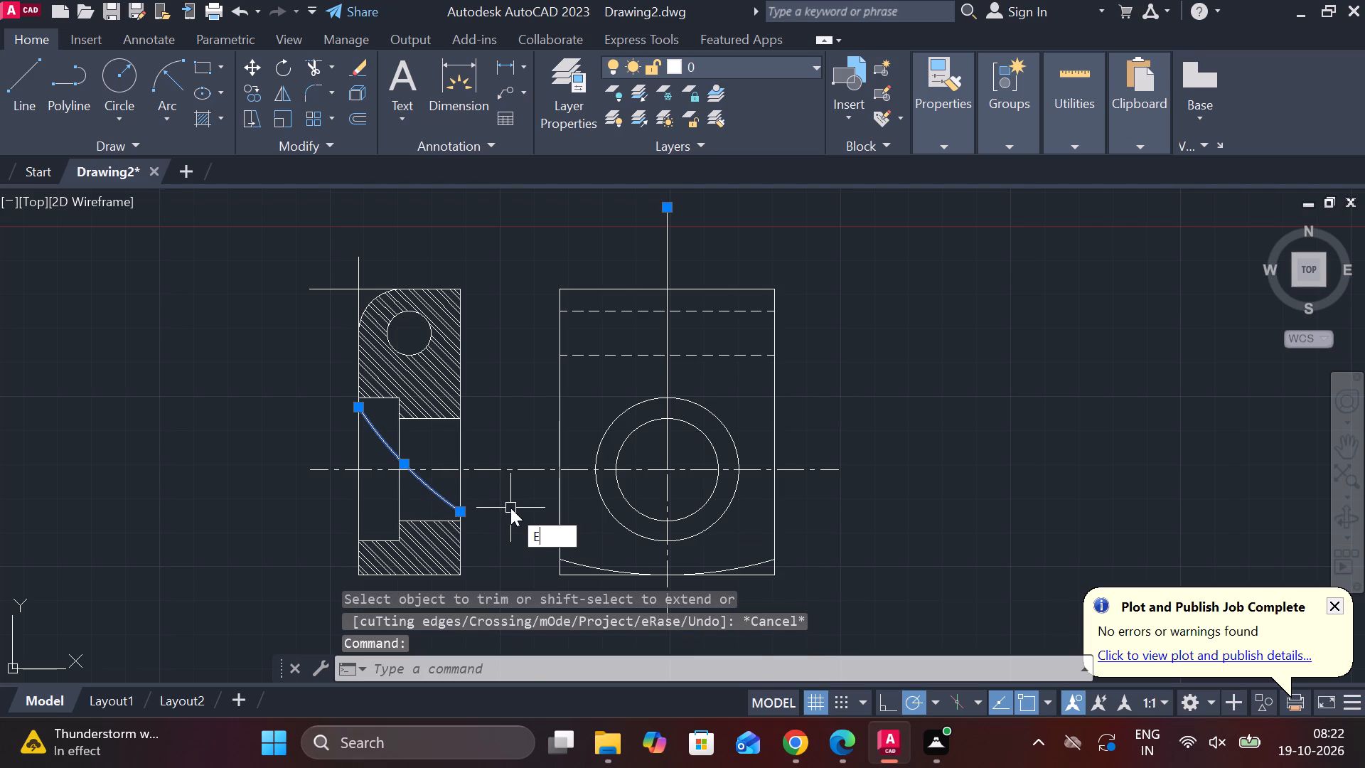
key("space")
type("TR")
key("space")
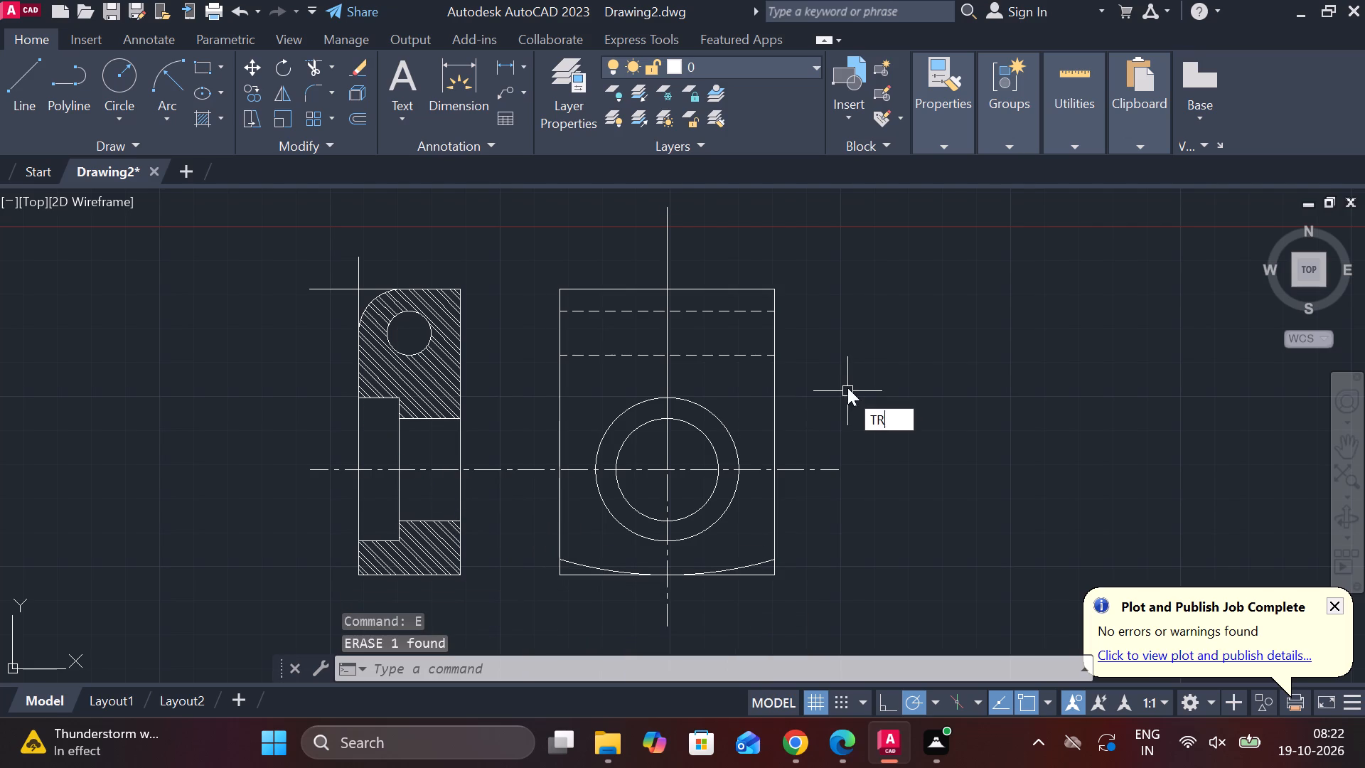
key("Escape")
Erase the vertical construction line rising from the centre of the wide view's circles.
left_click(665, 233)
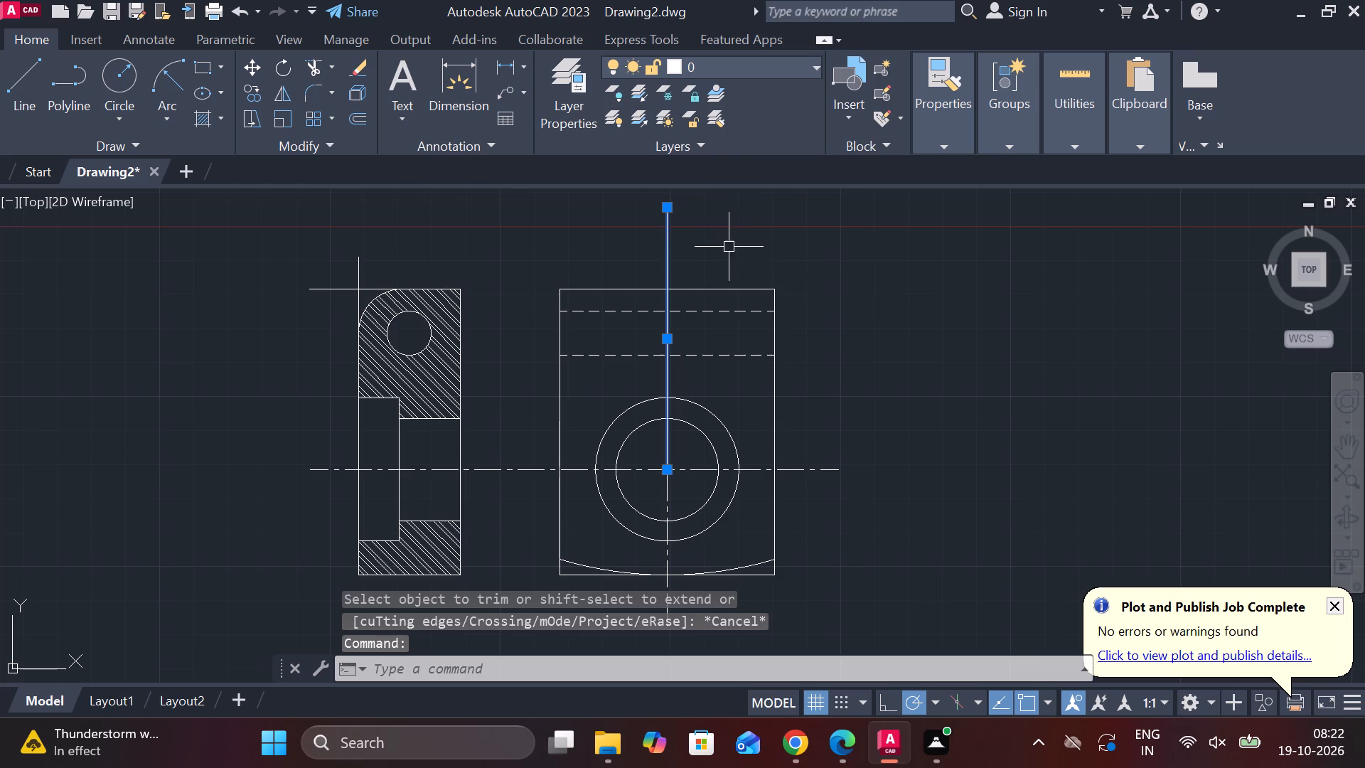
type("E")
key("space")
Trim the wide view's straight bottom edge and the side-edge ends below the arc, leaving the arc as the lower outline.
middle_click_drag(772, 507, 796, 463)
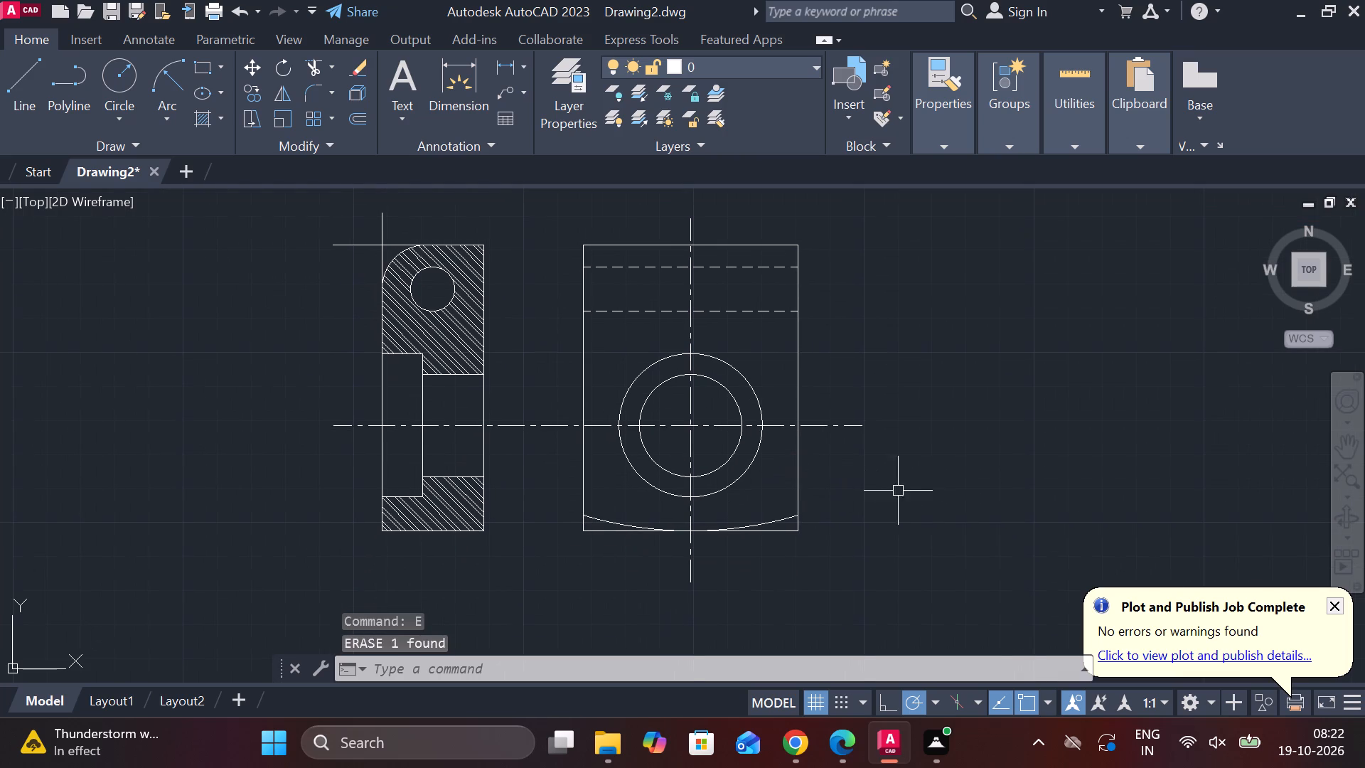
key("t")
key("r")
key("space")
left_click(802, 526)
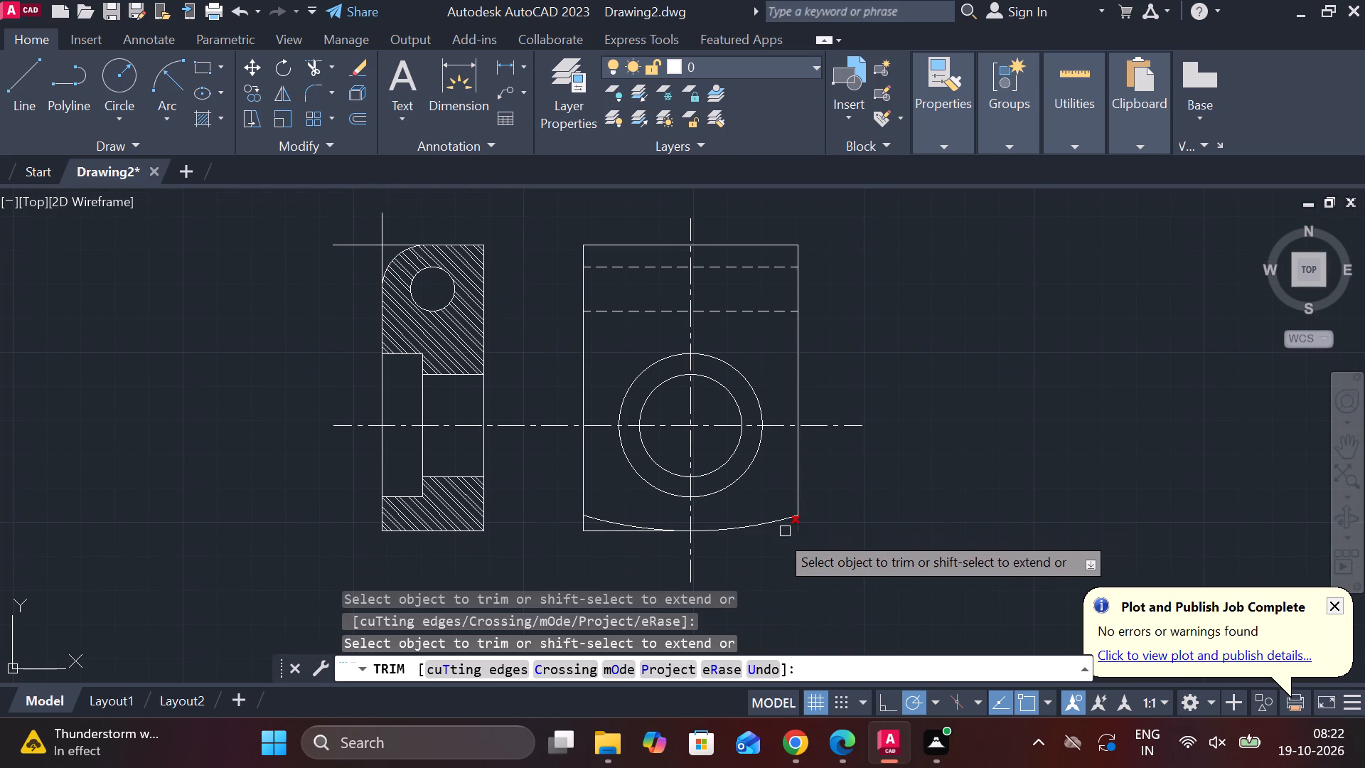
left_click(615, 535)
left_click(586, 527)
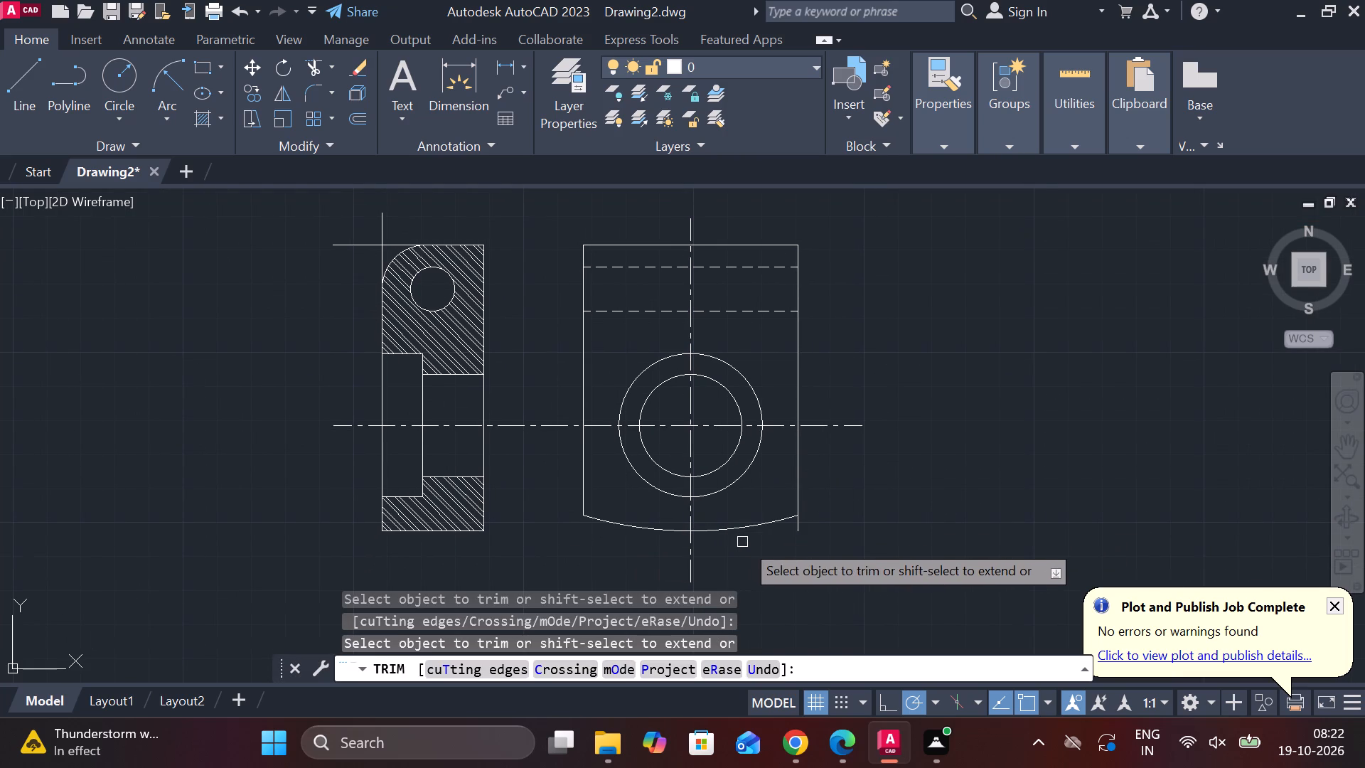
left_click(798, 534)
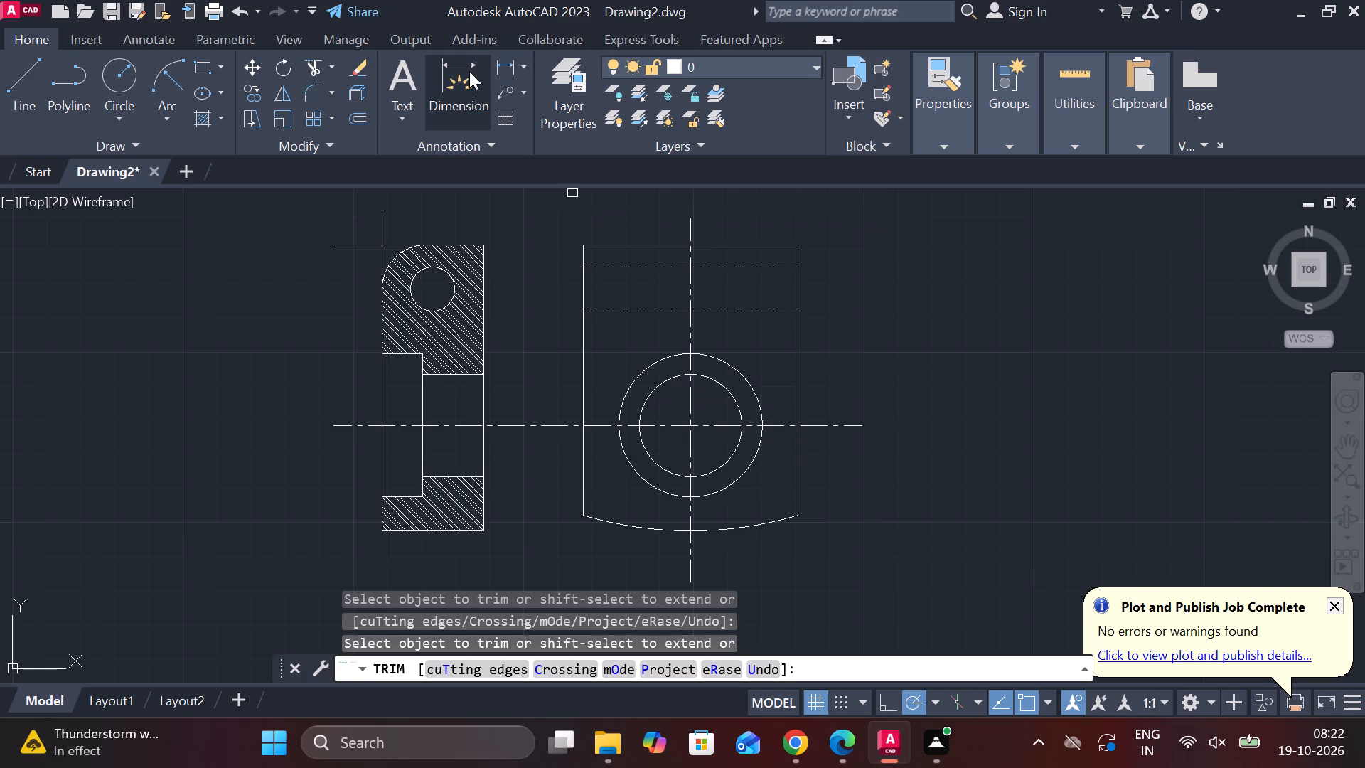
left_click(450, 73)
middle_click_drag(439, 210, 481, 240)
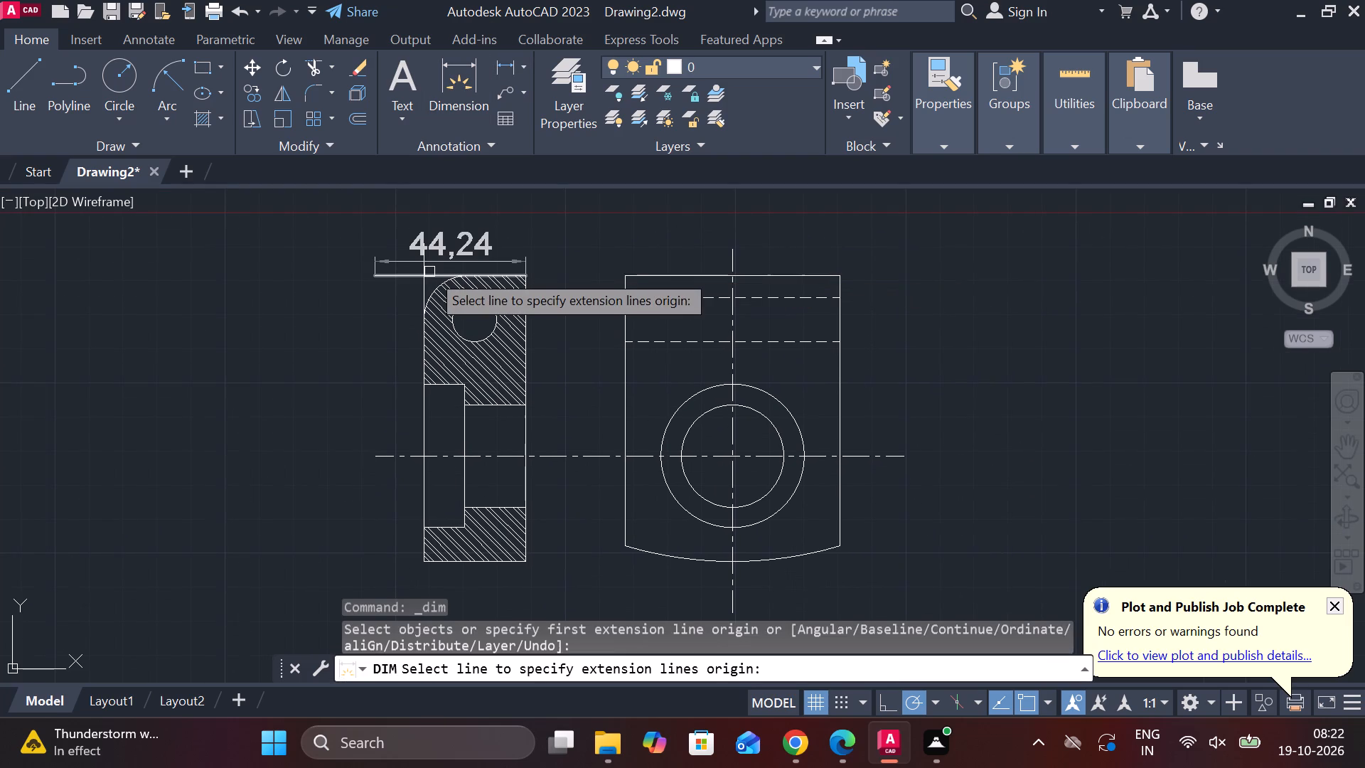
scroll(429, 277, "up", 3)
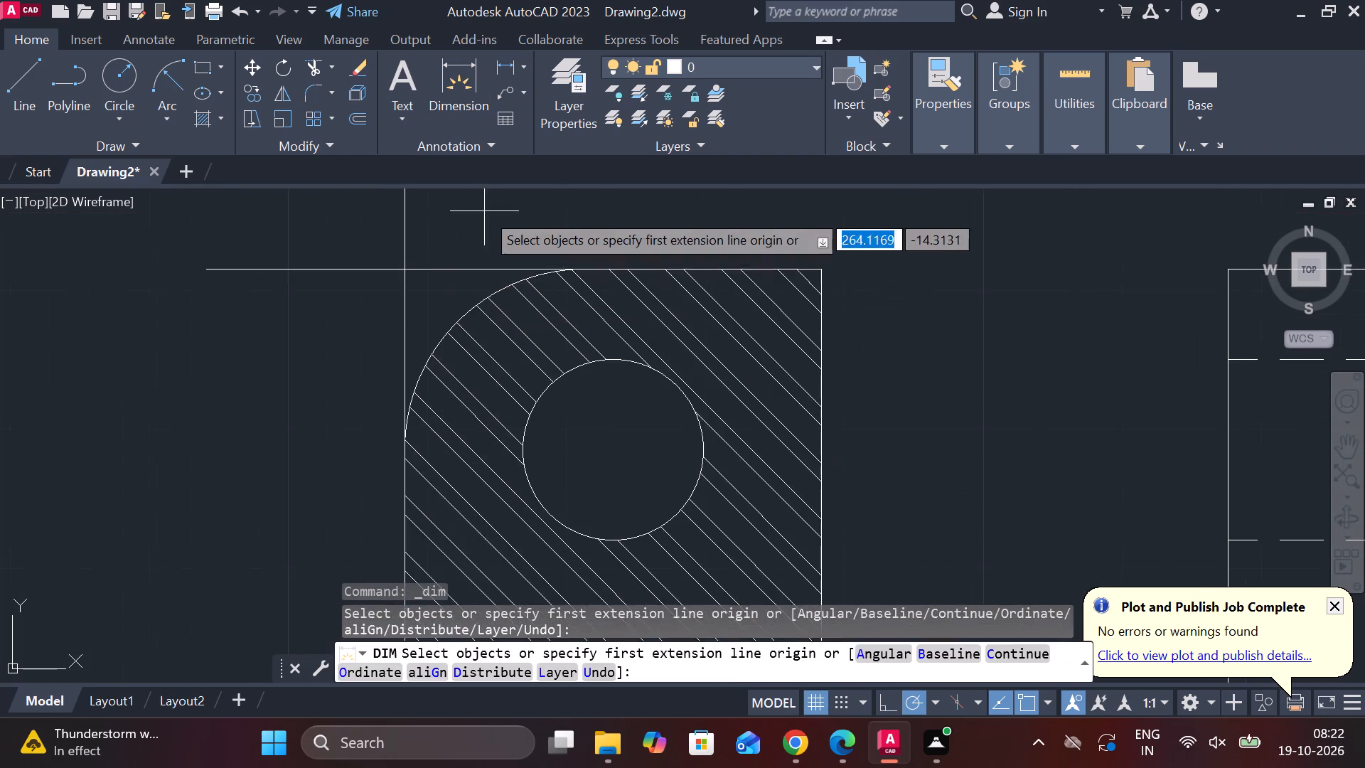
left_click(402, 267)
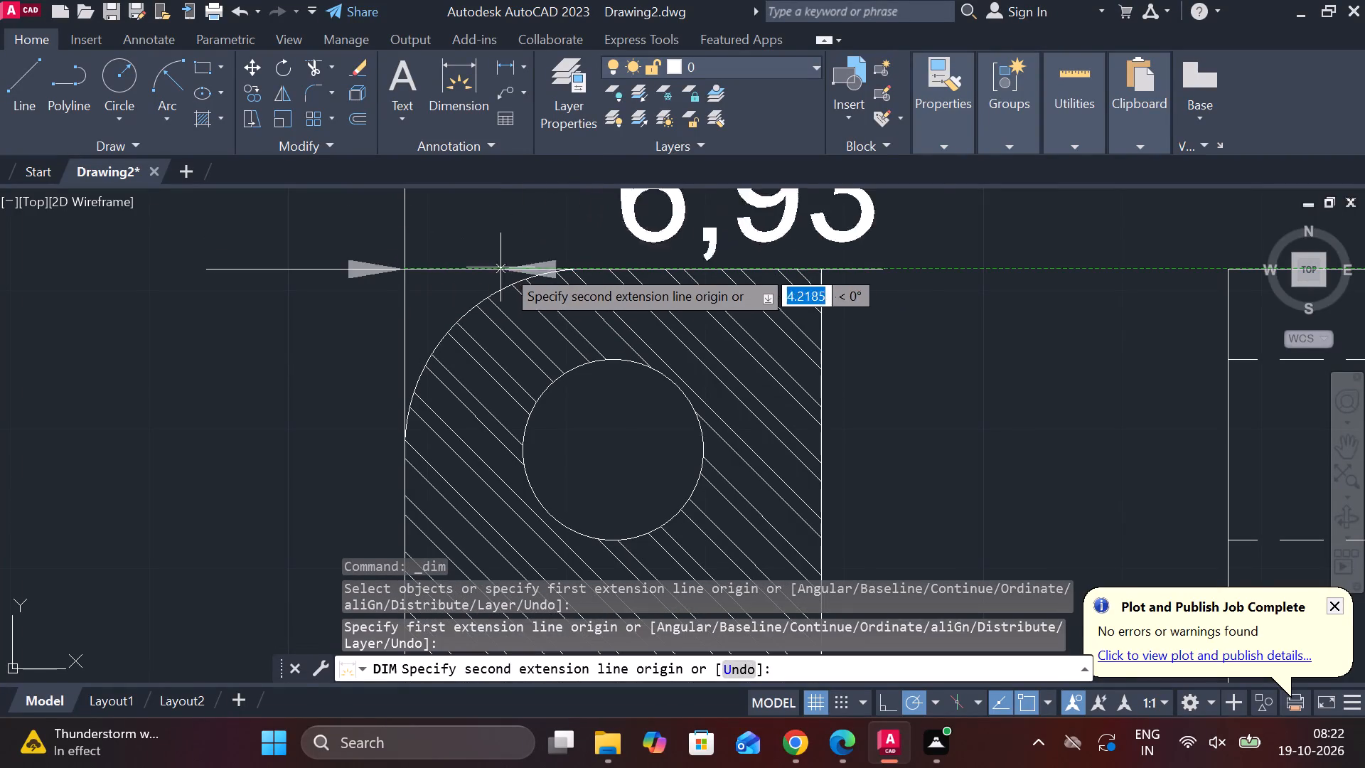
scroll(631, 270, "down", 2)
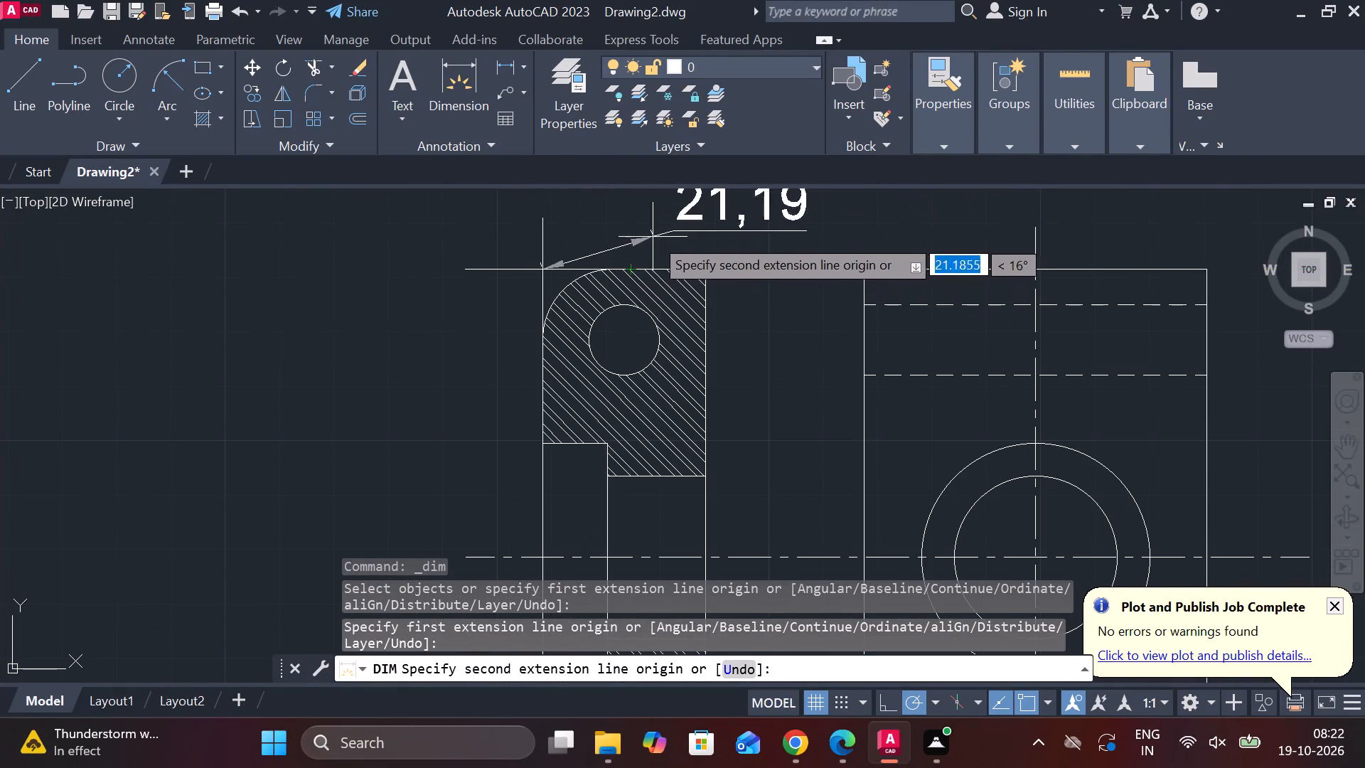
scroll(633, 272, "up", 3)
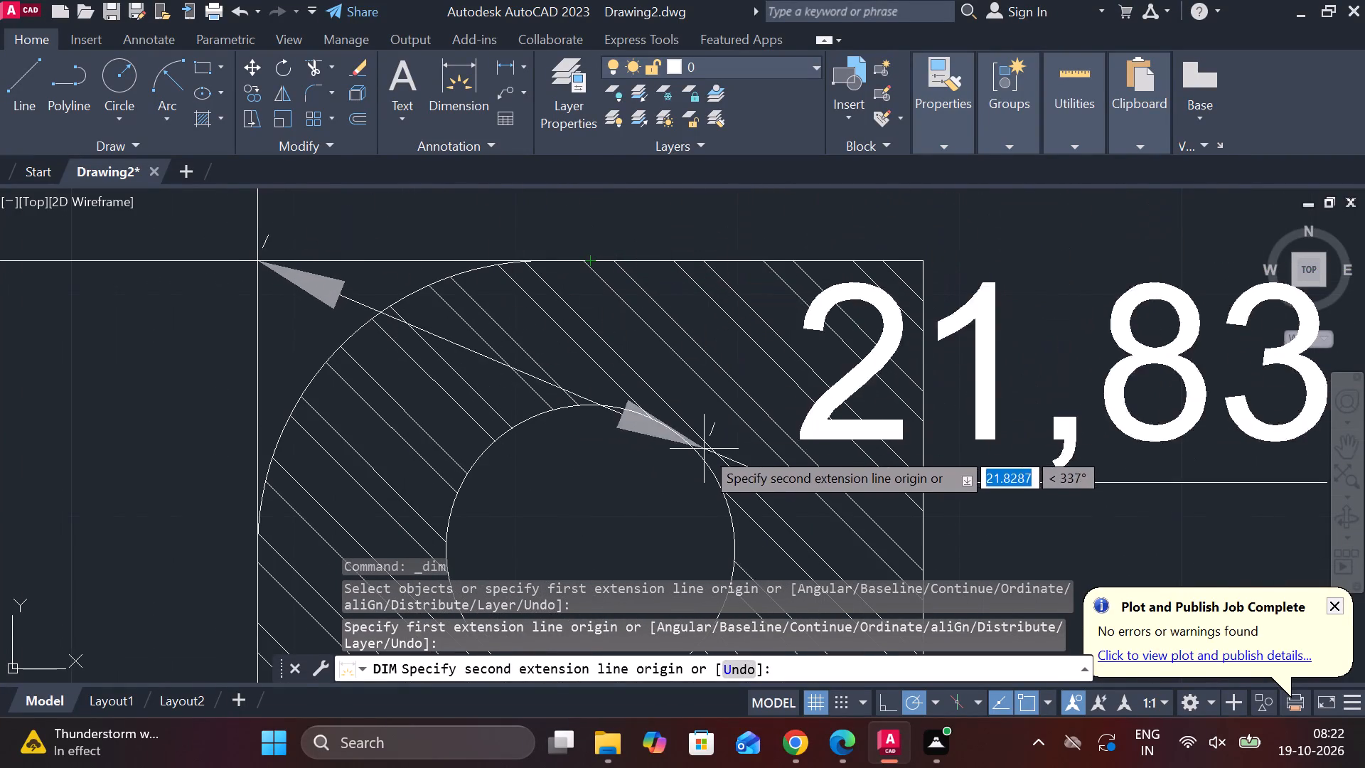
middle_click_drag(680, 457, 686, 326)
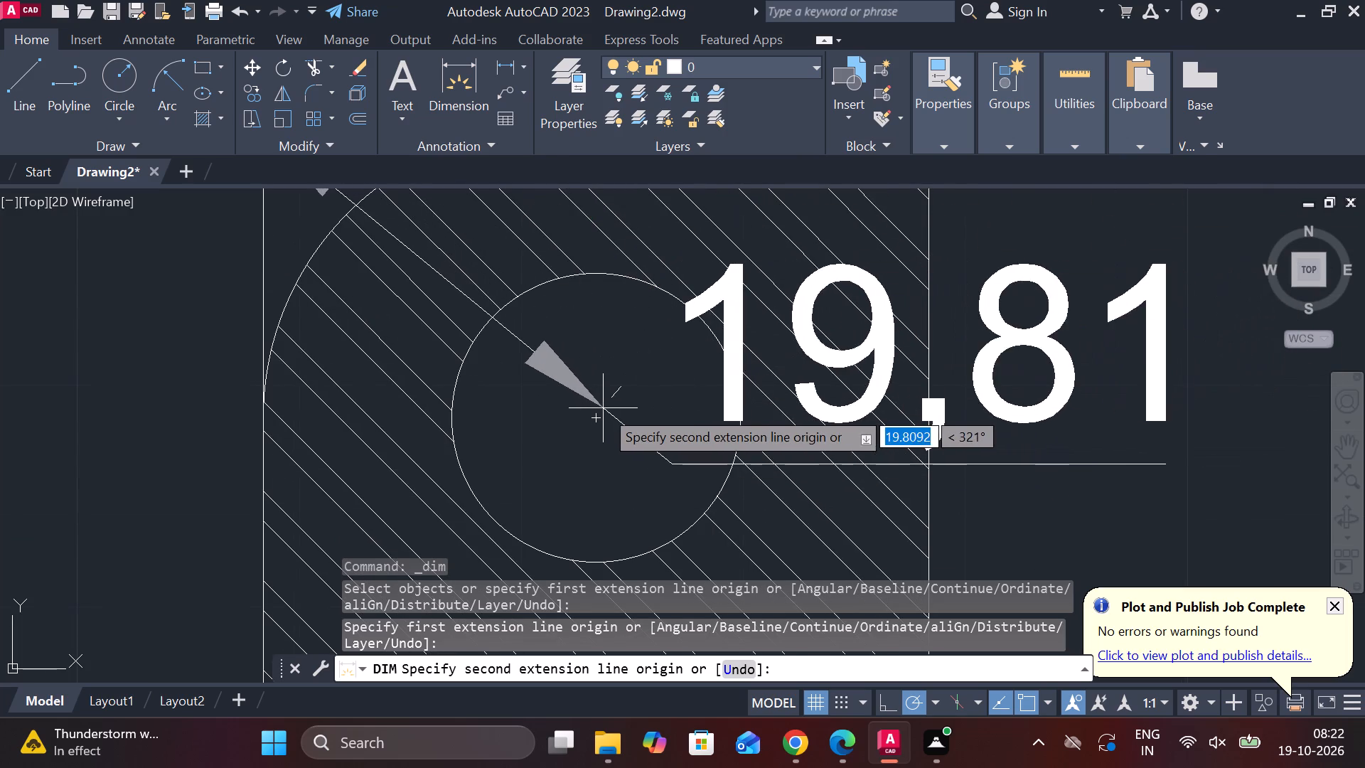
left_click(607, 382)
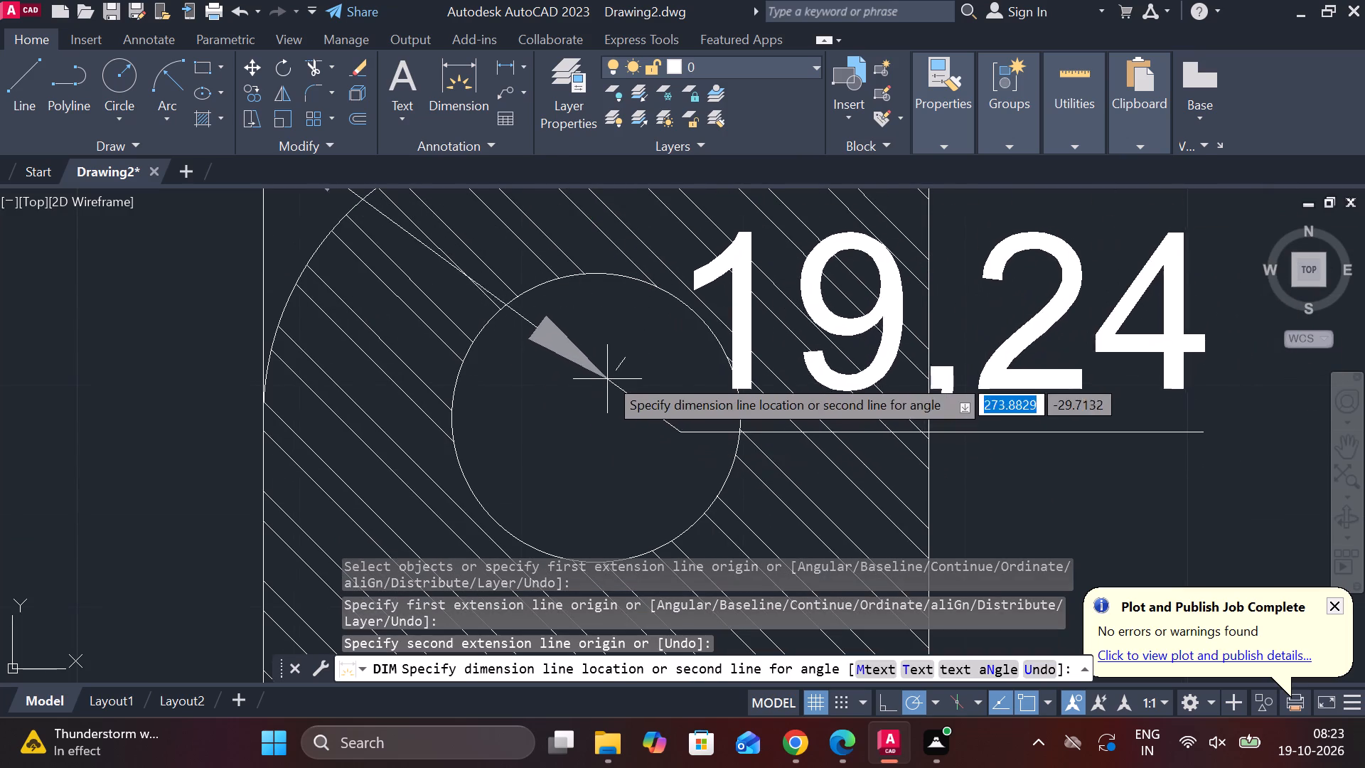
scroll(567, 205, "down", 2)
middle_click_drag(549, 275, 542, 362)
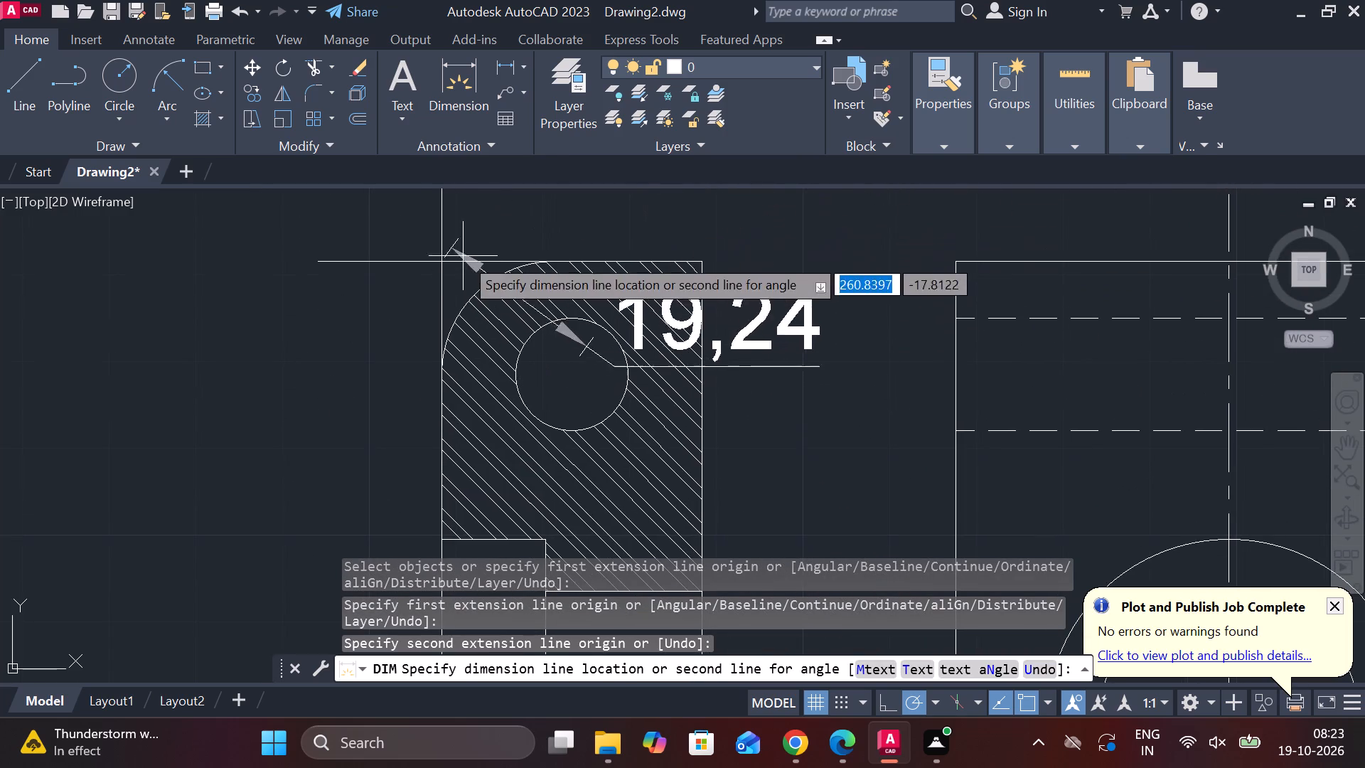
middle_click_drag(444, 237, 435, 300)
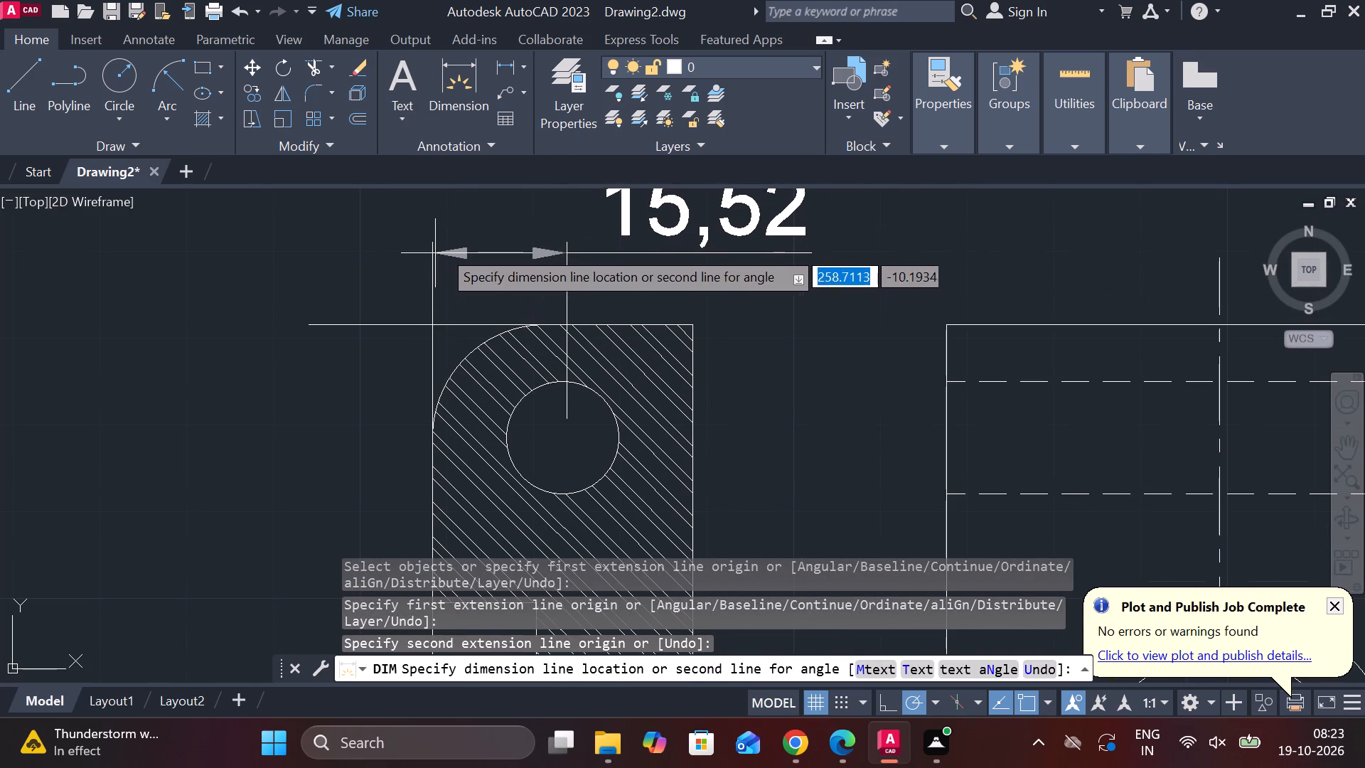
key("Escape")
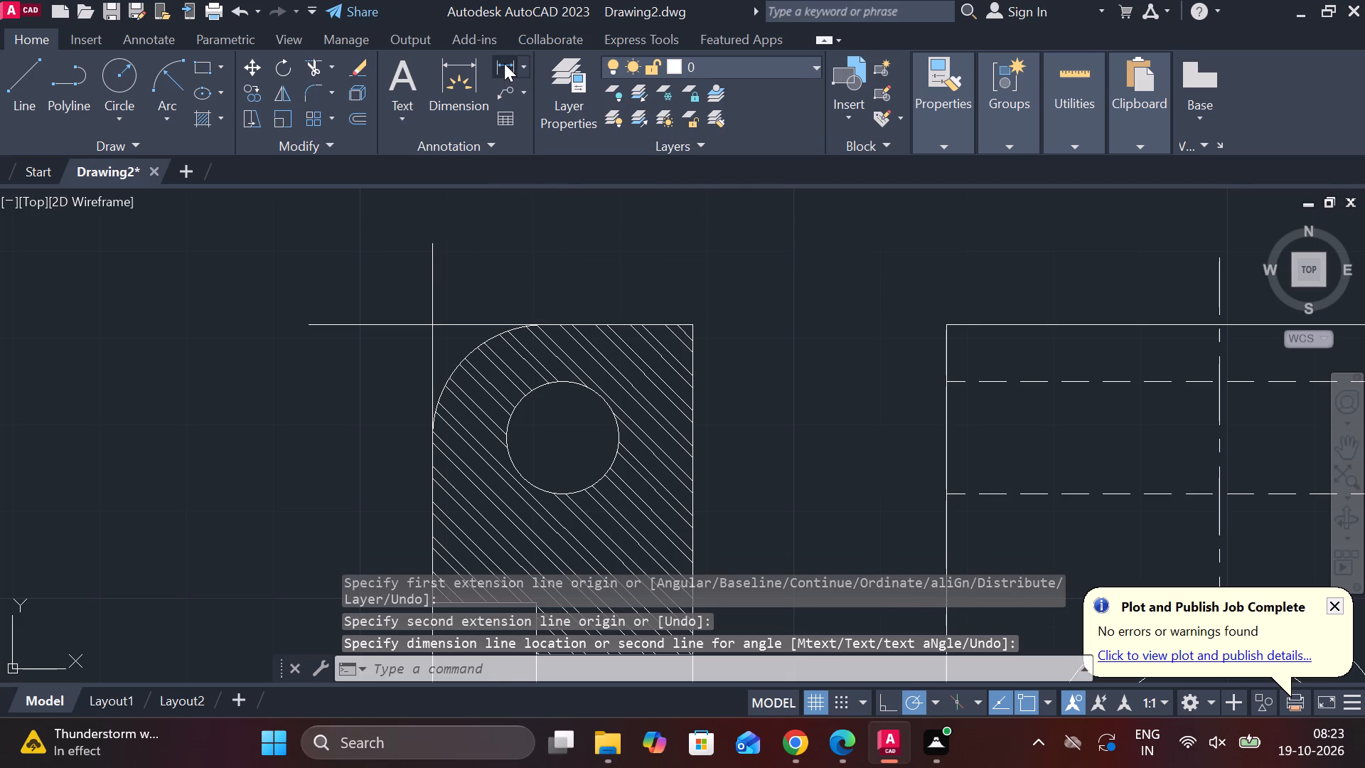
Add aligned horizontal linear dimensions above the hatched view, from the small hole's centre to each side edge.
left_click(504, 63)
left_click(559, 439)
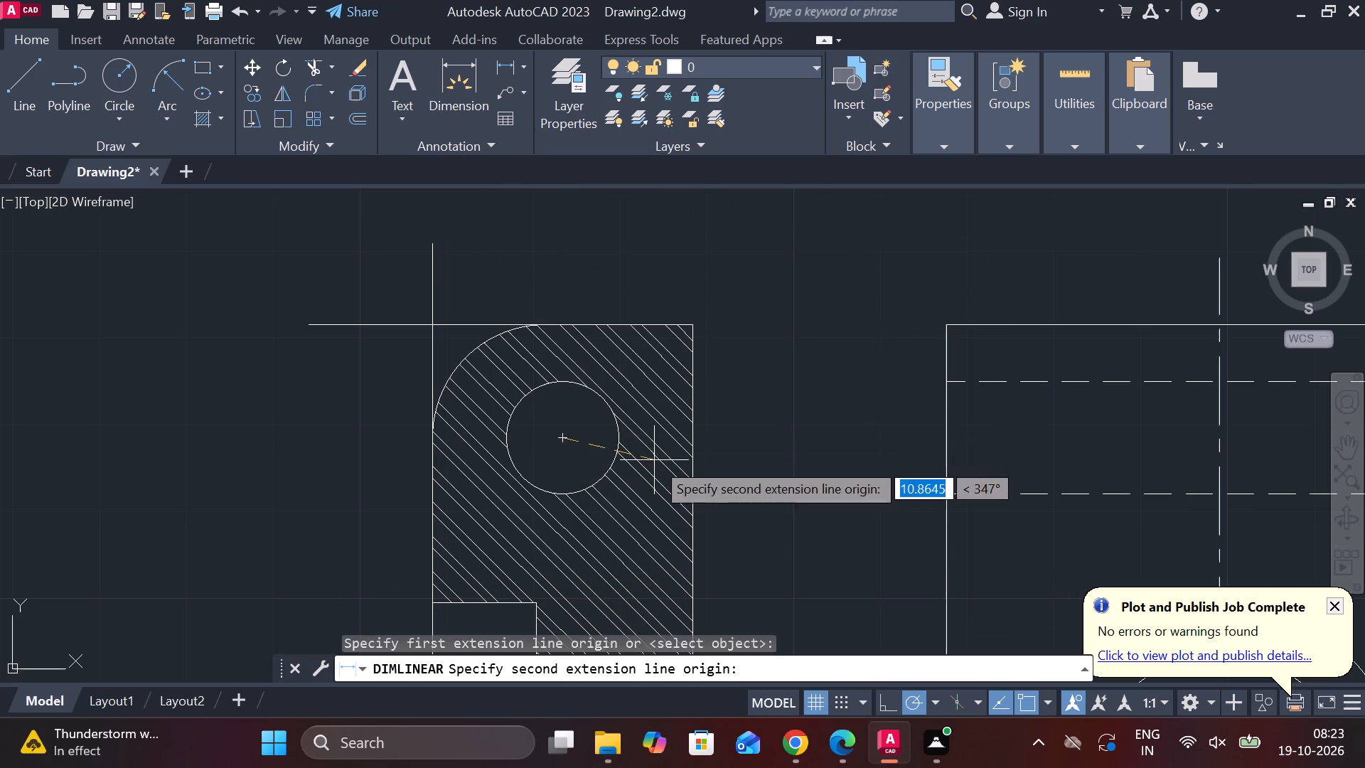
left_click(697, 444)
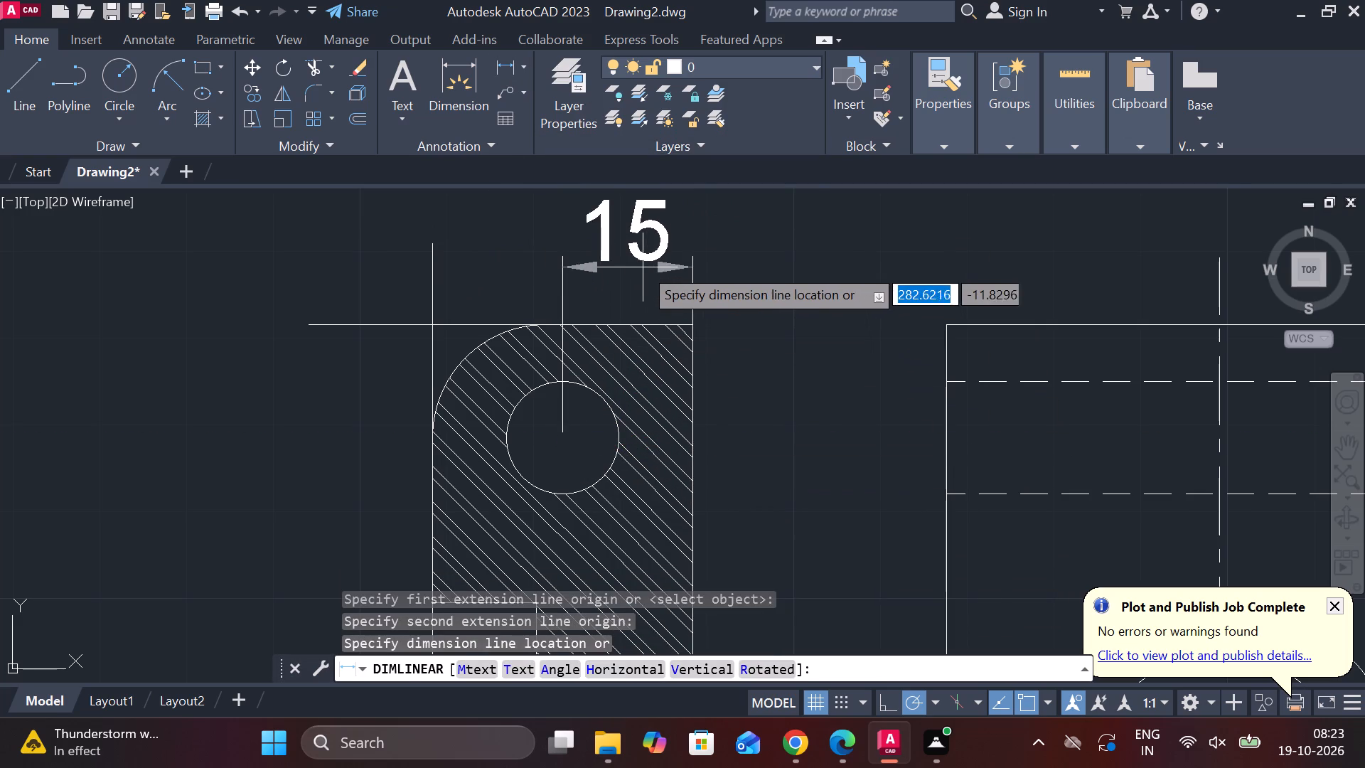
left_click(636, 259)
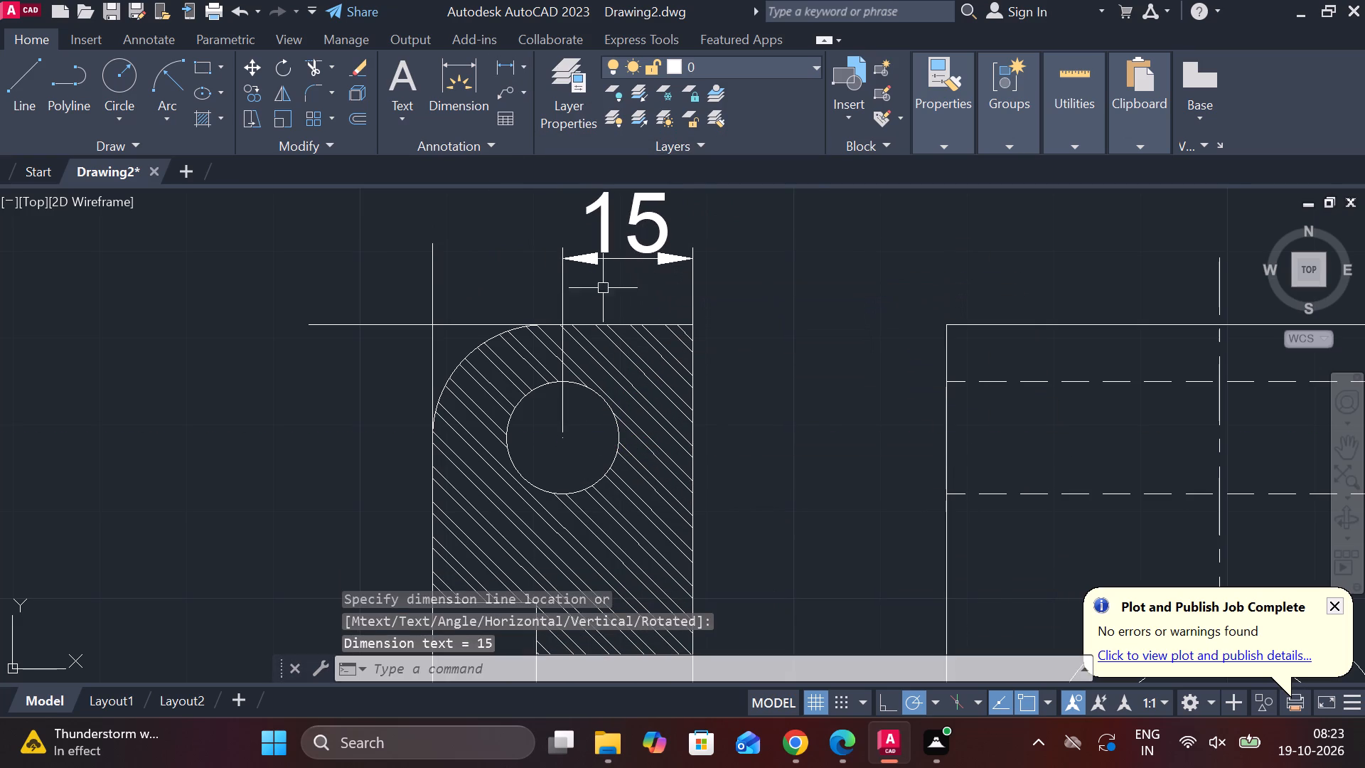
key("space")
left_click(564, 427)
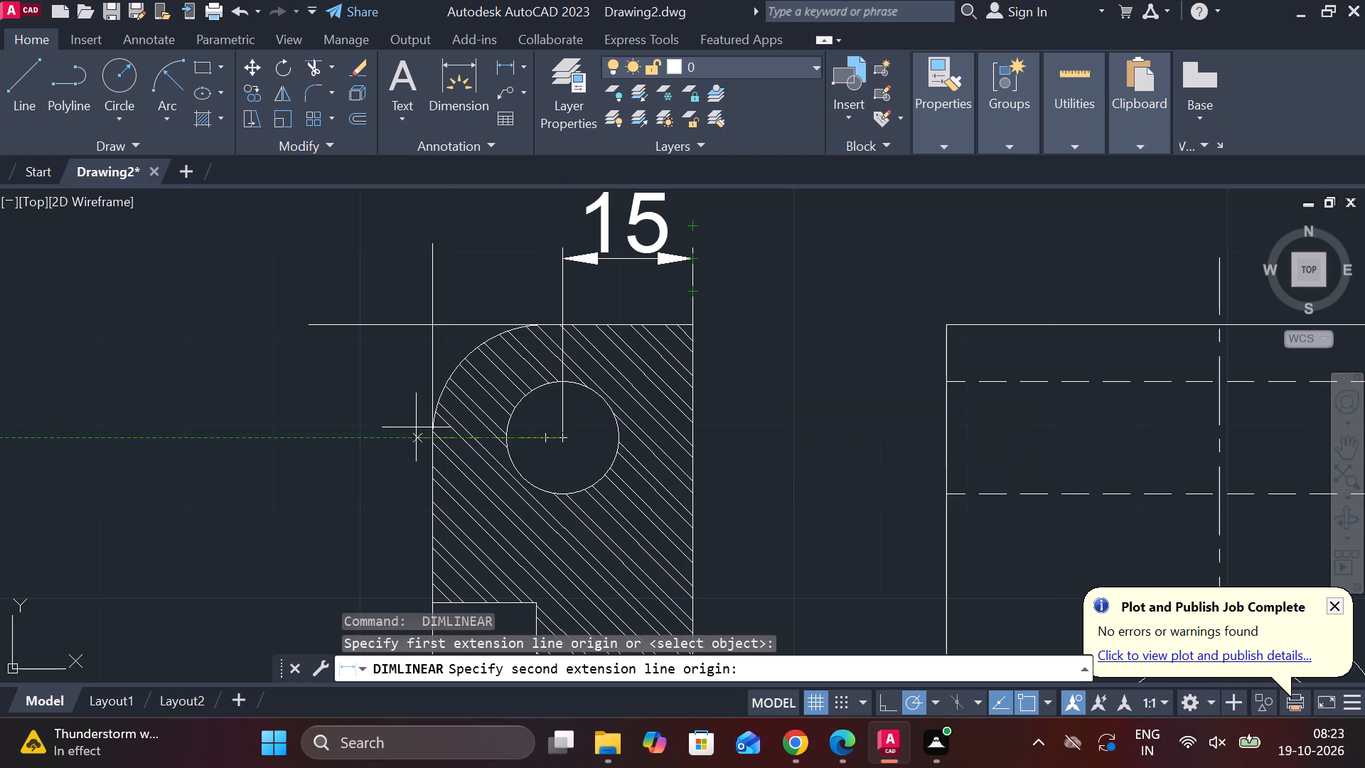
left_click(432, 428)
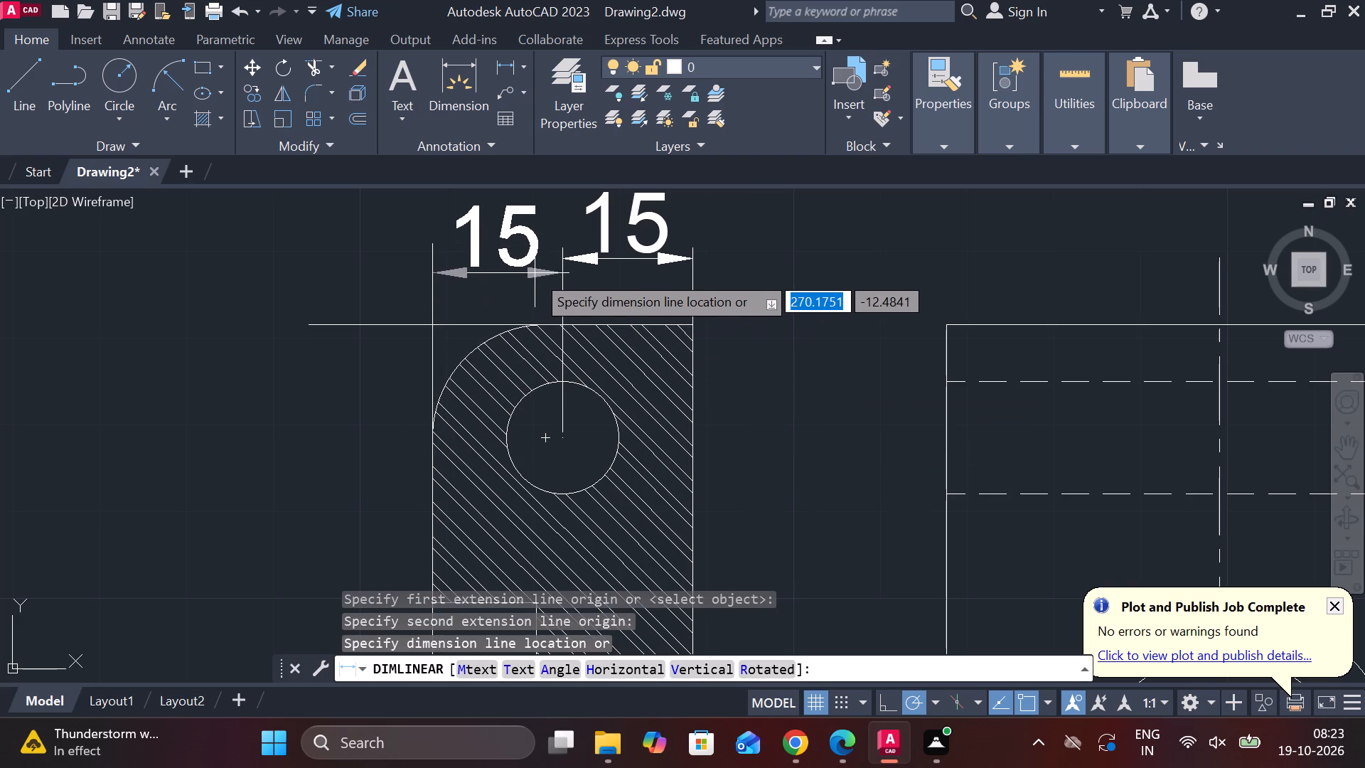
left_click(561, 259)
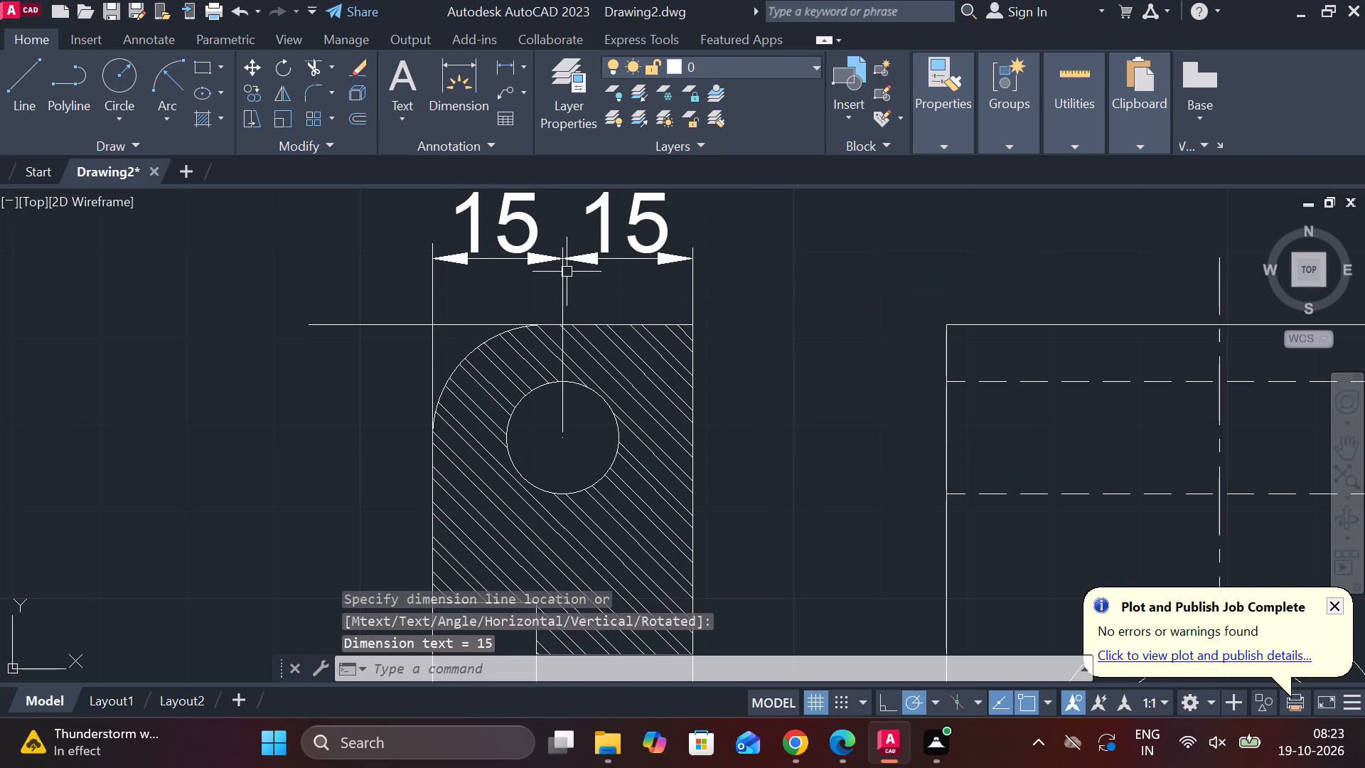
Add a vertical linear dimension from the small hole's centre to the hatched view's top edge, beside the rounded corner.
scroll(567, 287, "down", 1)
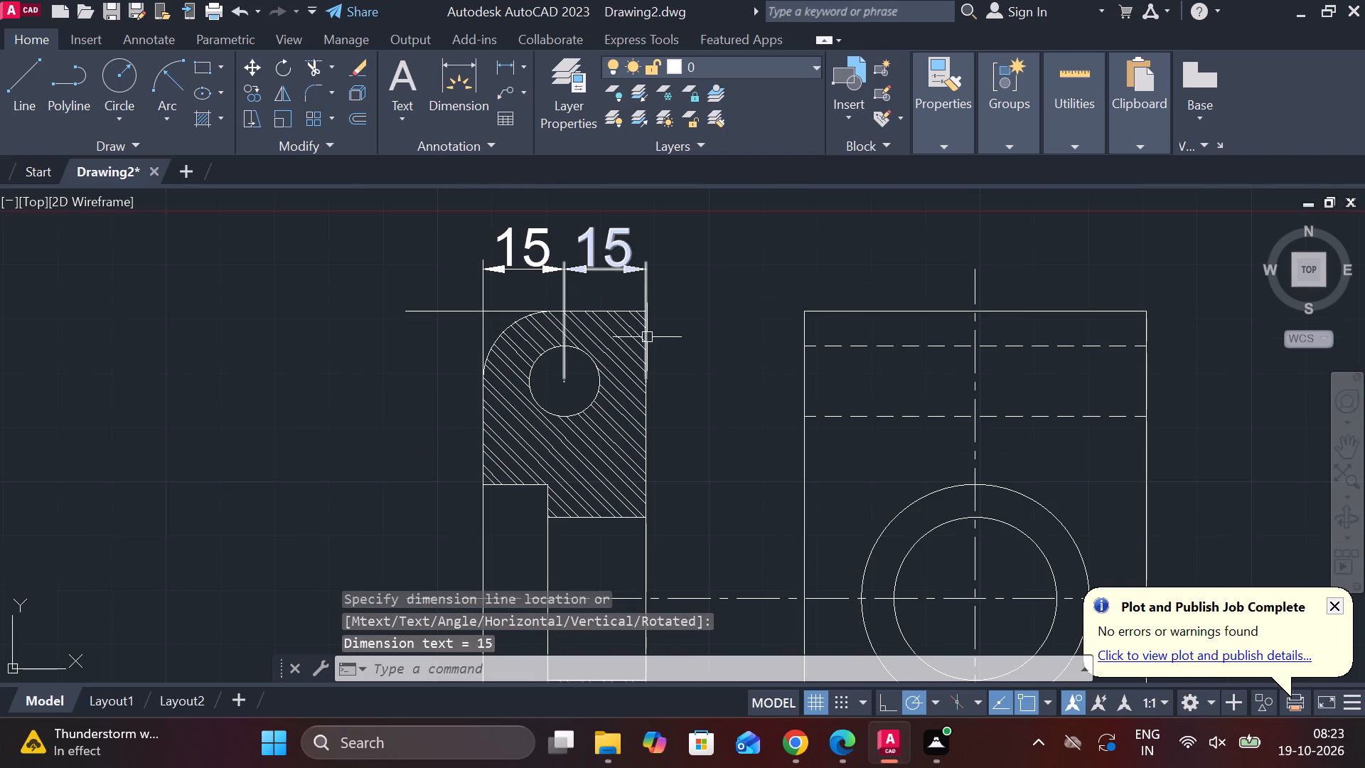
scroll(647, 337, "down", 2)
scroll(630, 358, "up", 1)
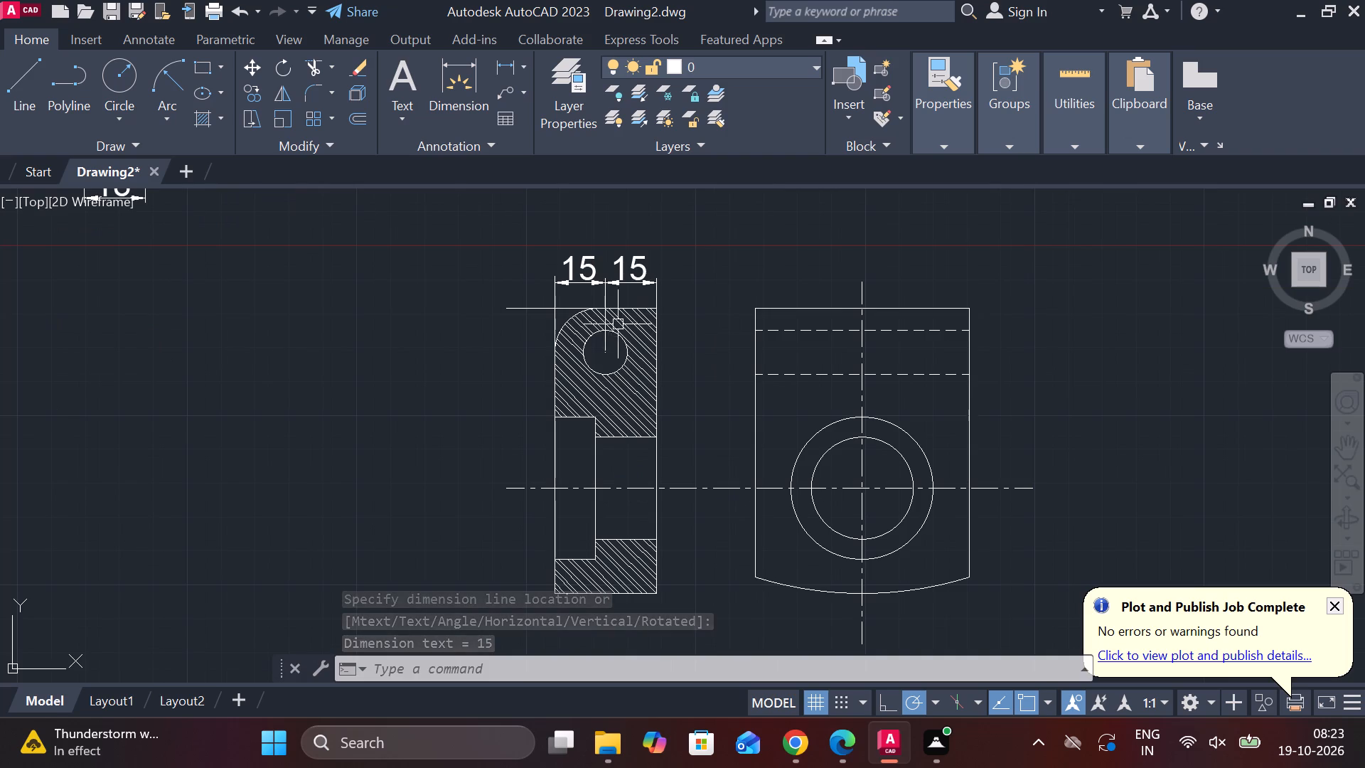
key("space")
scroll(567, 307, "up", 2)
left_click(660, 420)
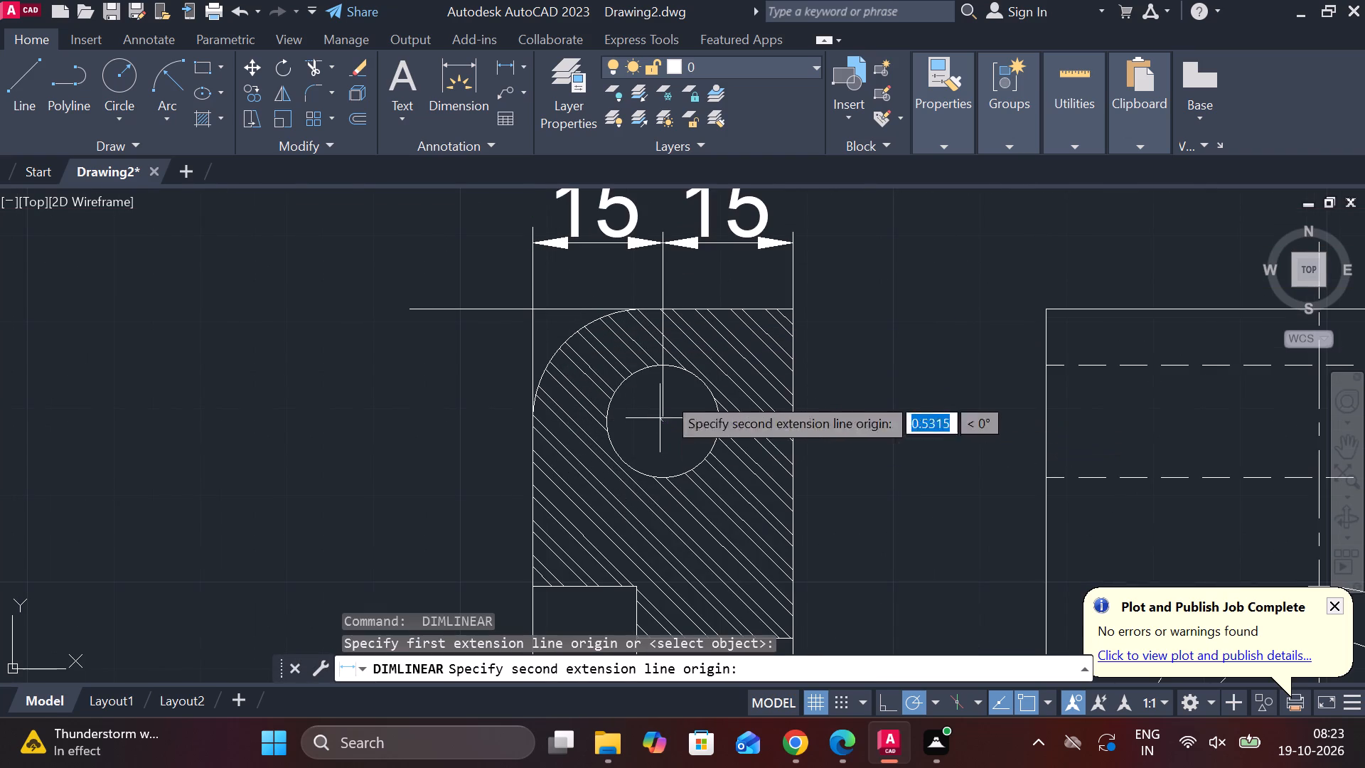
left_click(668, 307)
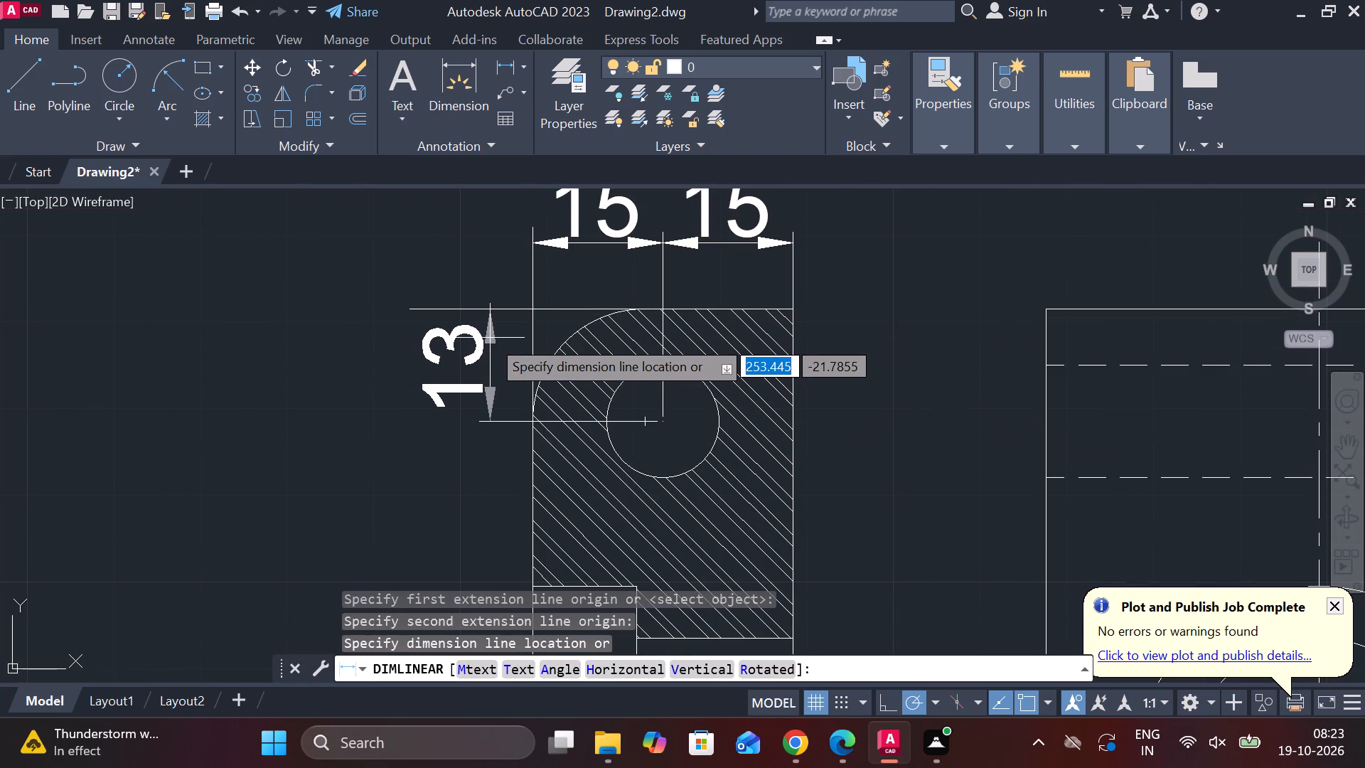
left_click(491, 344)
Dimension the hatched view's overall height, placing the dimension outside the small hole's vertical dimension.
middle_click_drag(484, 361, 566, 207)
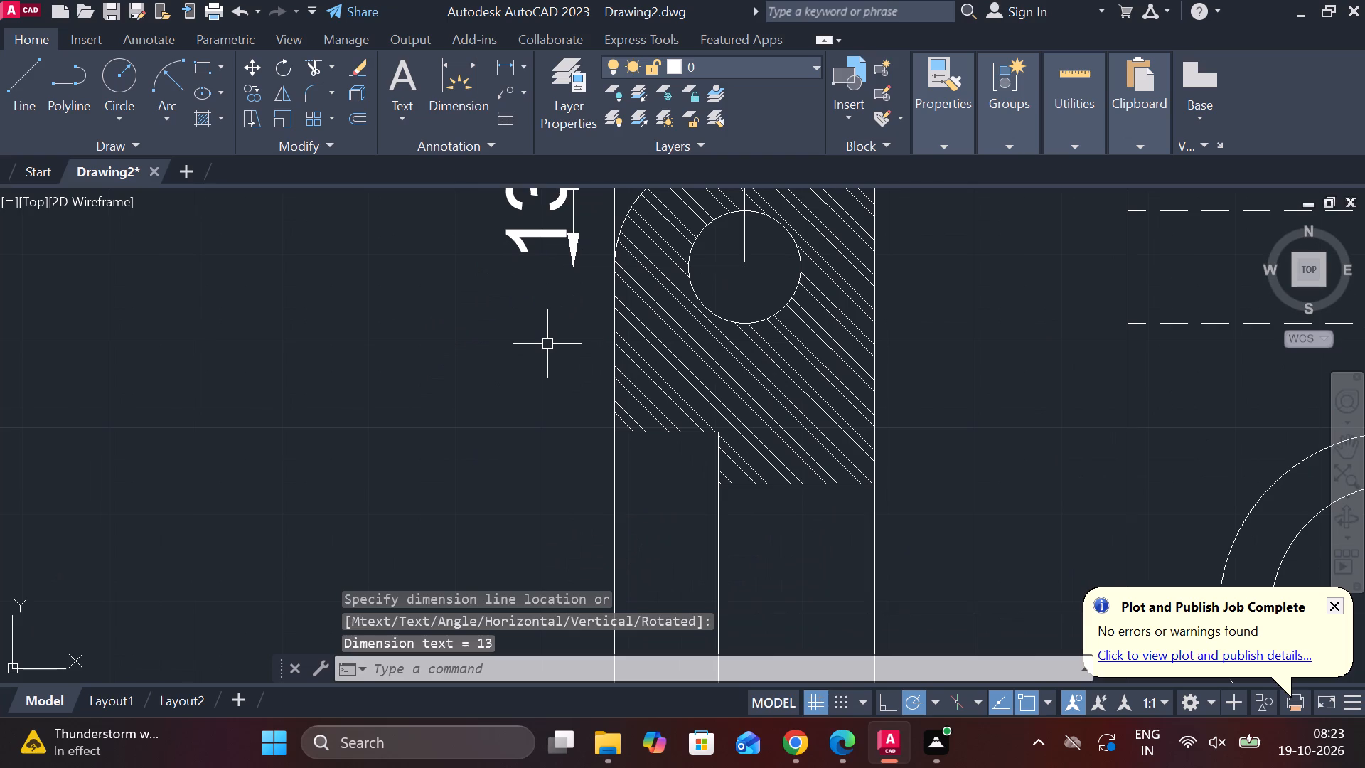
key("space")
middle_click_drag(547, 344, 541, 426)
left_click(478, 227)
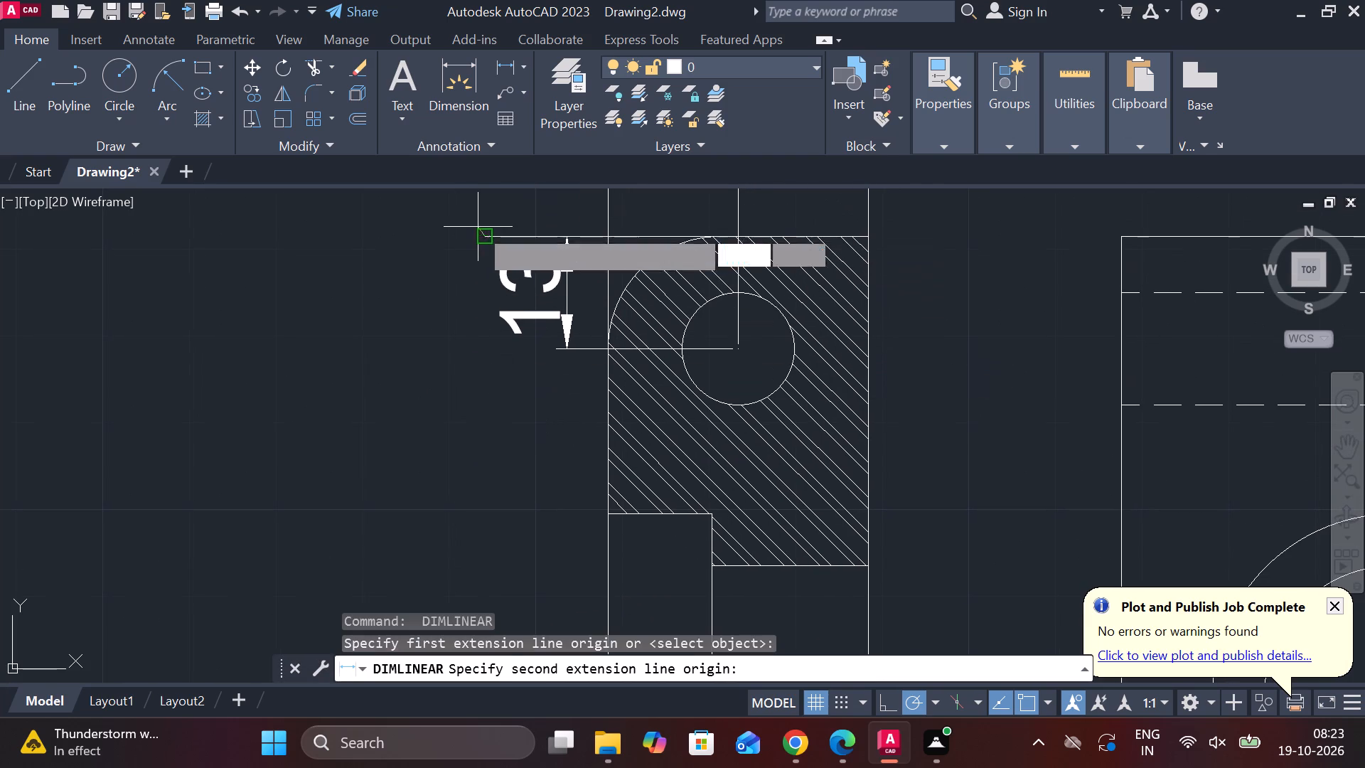
middle_click_drag(475, 371, 513, 174)
scroll(491, 418, "down", 1)
middle_click_drag(517, 497, 530, 334)
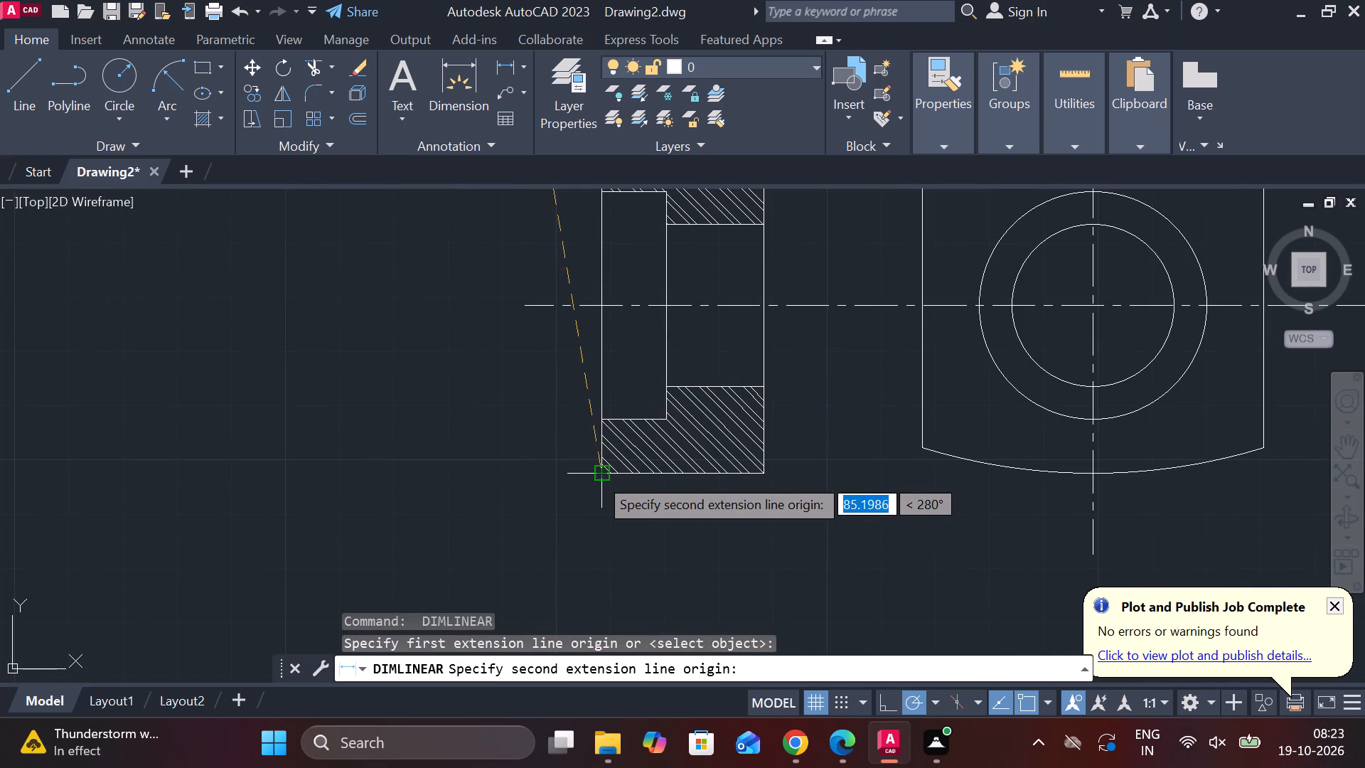
left_click(597, 476)
middle_click_drag(464, 265, 465, 379)
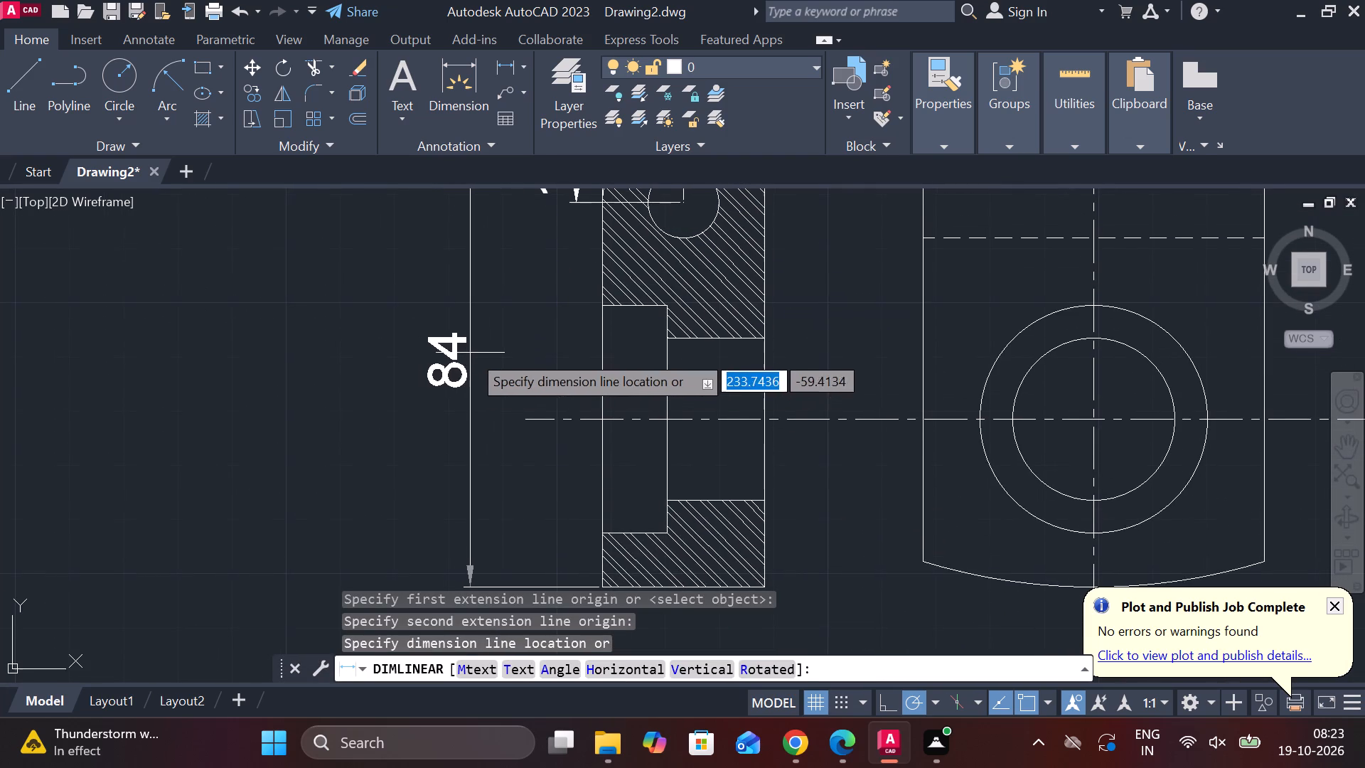
scroll(473, 350, "down", 2)
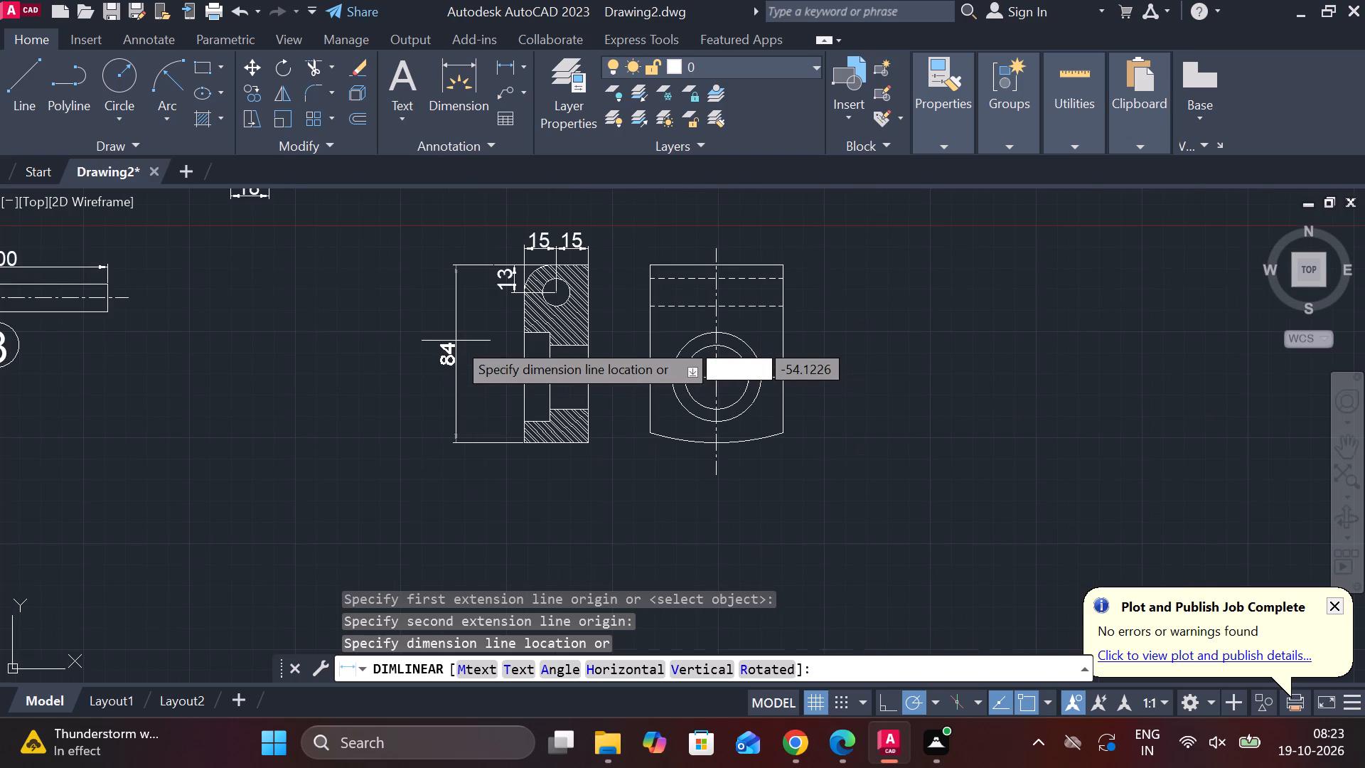
left_click(456, 341)
Dimension the height of the larger bore recess in the hatched view, between the part and the overall height dimension.
key("space")
left_click(524, 335)
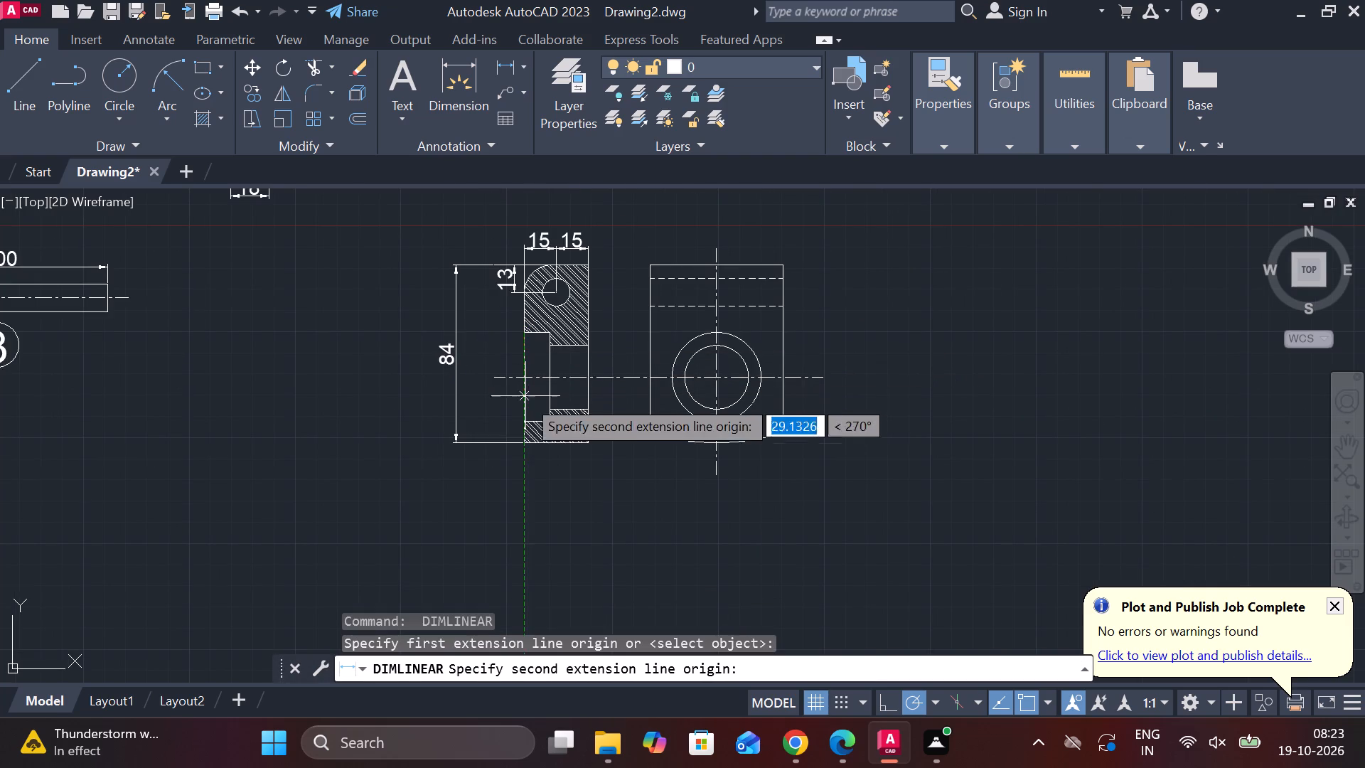
left_click(525, 412)
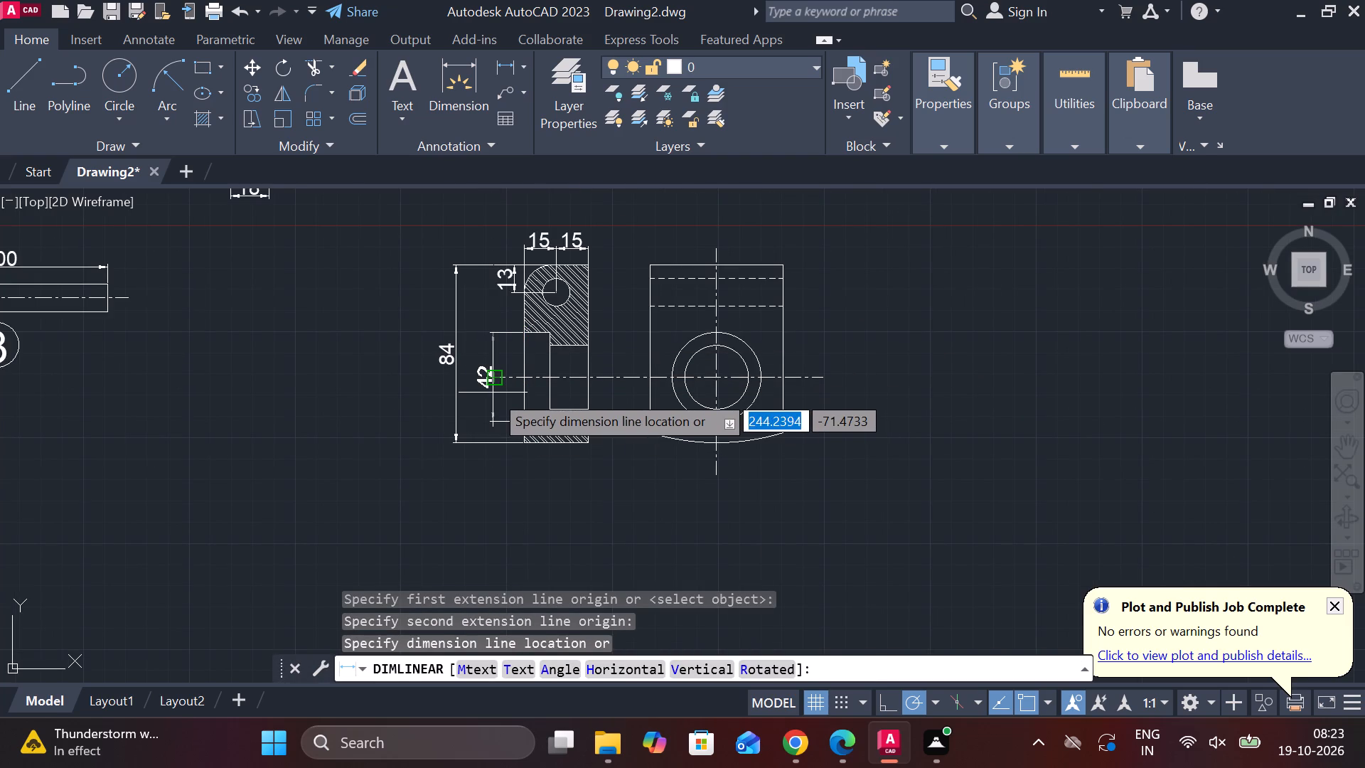
scroll(493, 393, "up", 1)
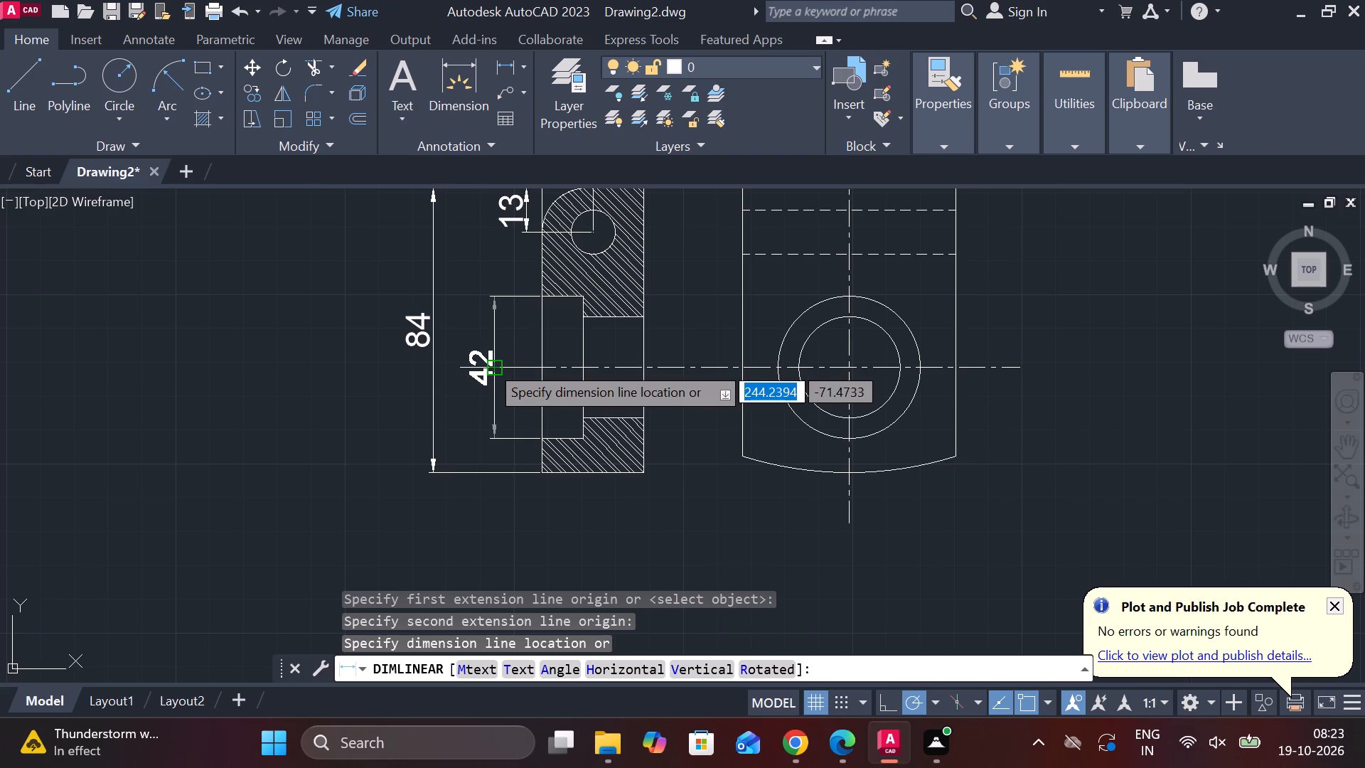
left_click(488, 363)
Add horizontal linear dimensions for the depths of the narrower bore and the larger recess, placed inside the hatched view.
scroll(545, 359, "up", 3)
scroll(552, 366, "down", 1)
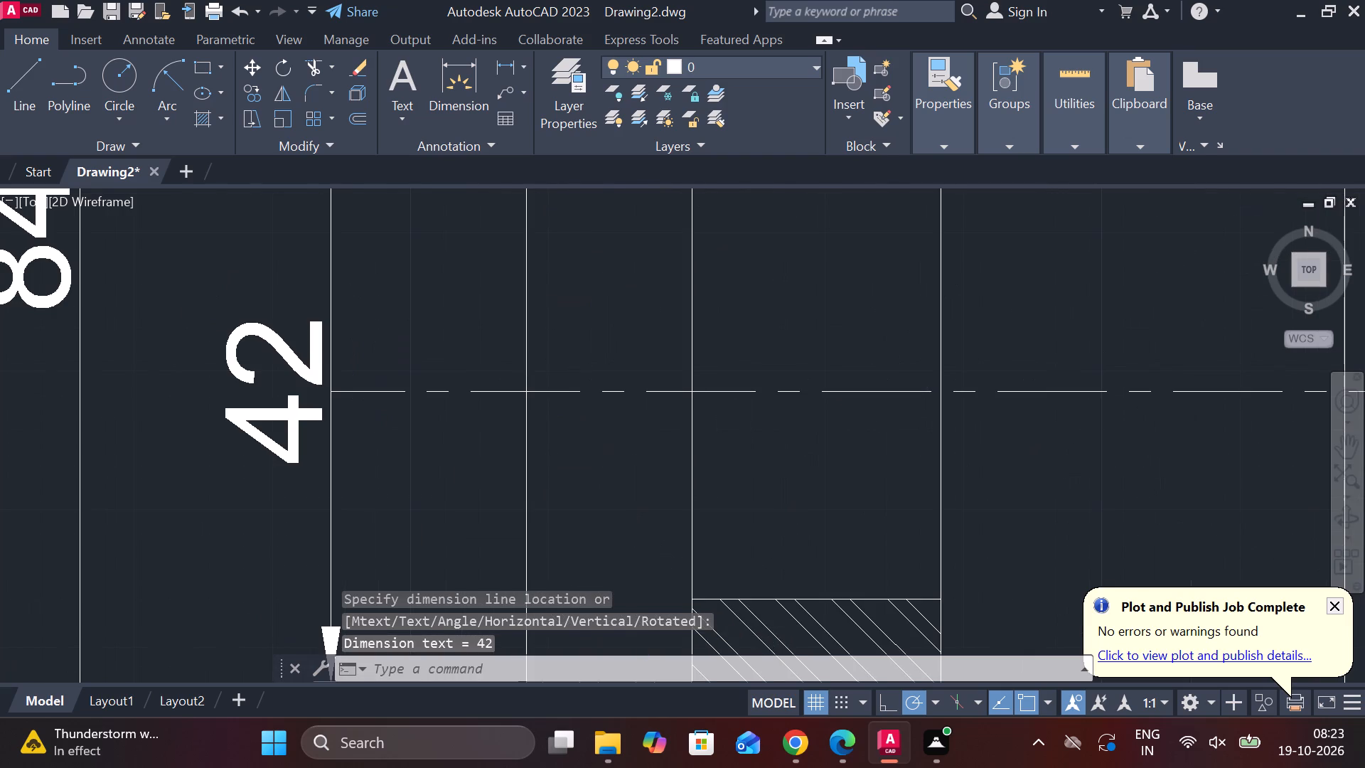
key("space")
left_click(639, 383)
left_click(788, 382)
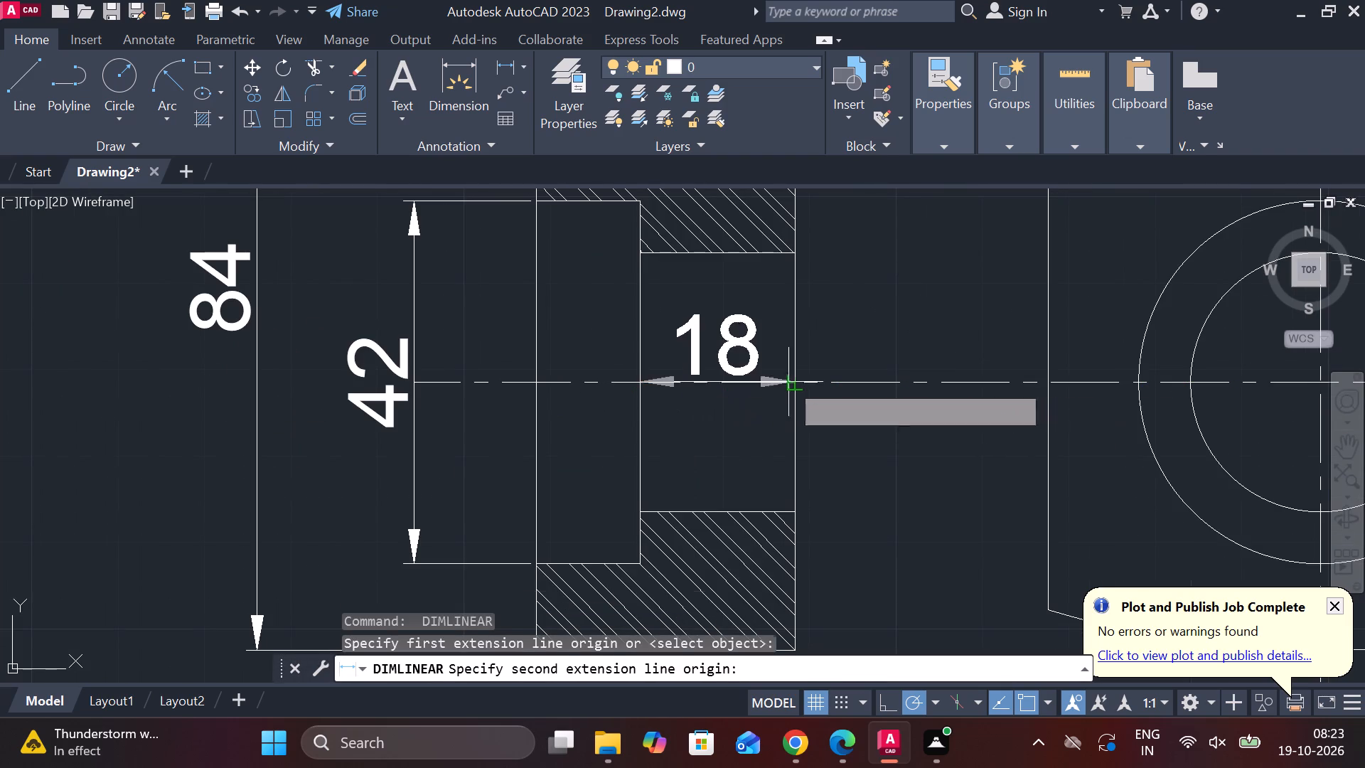
left_click(766, 366)
scroll(656, 405, "down", 1)
key("space")
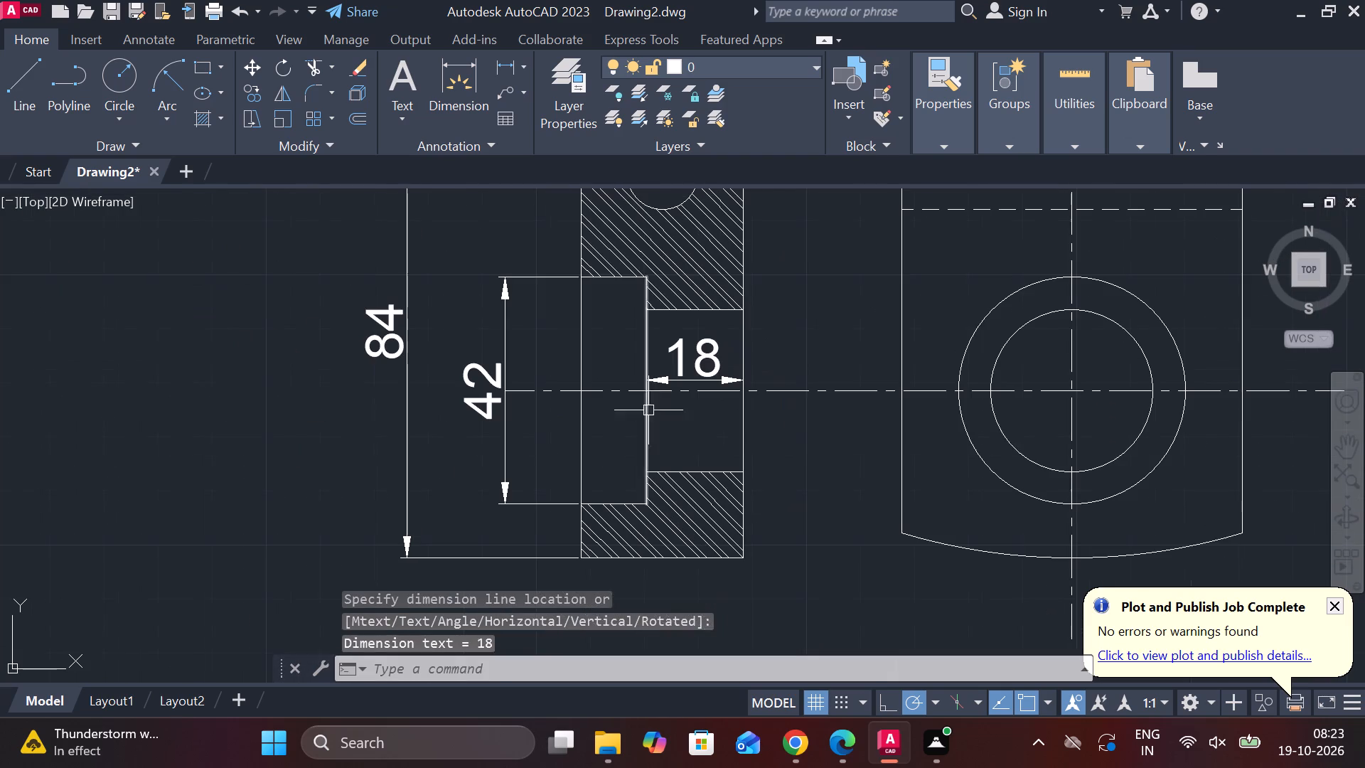
left_click(587, 391)
left_click(646, 391)
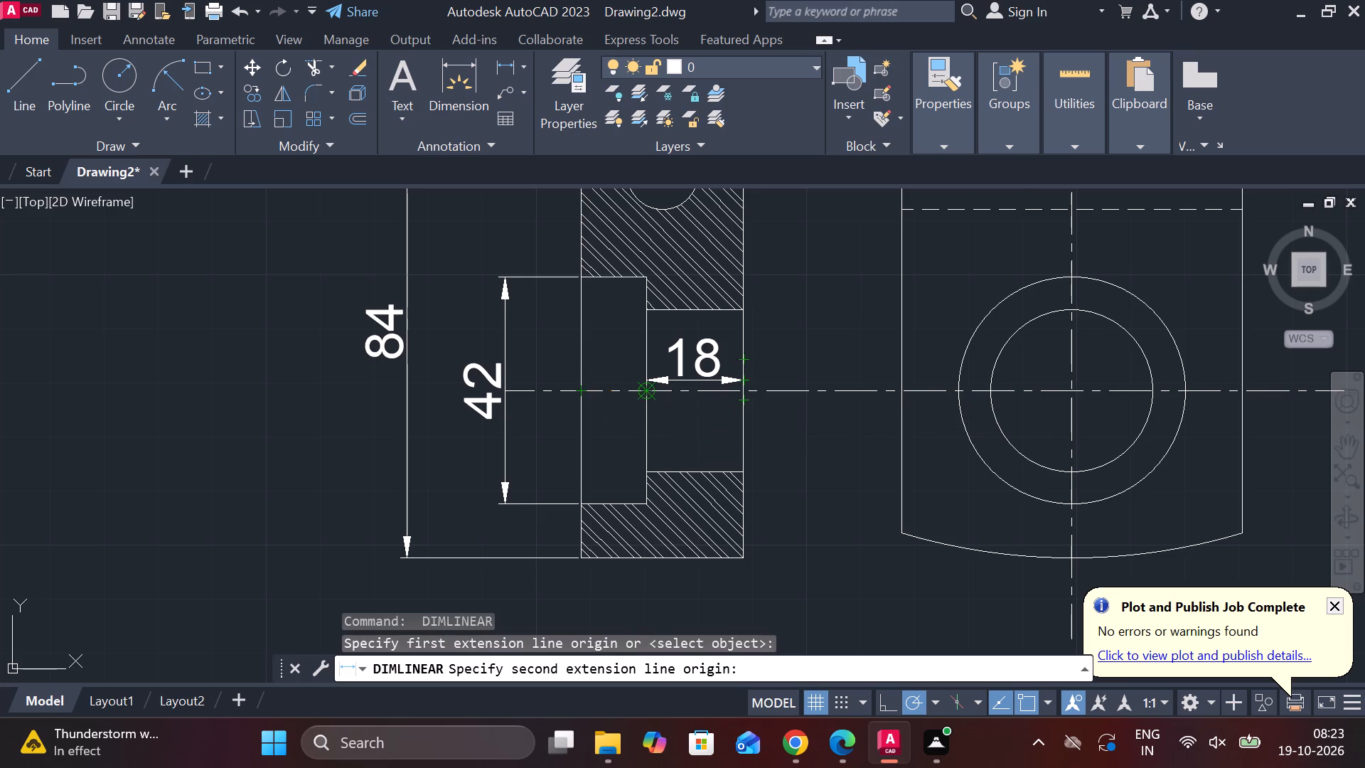
left_click(631, 430)
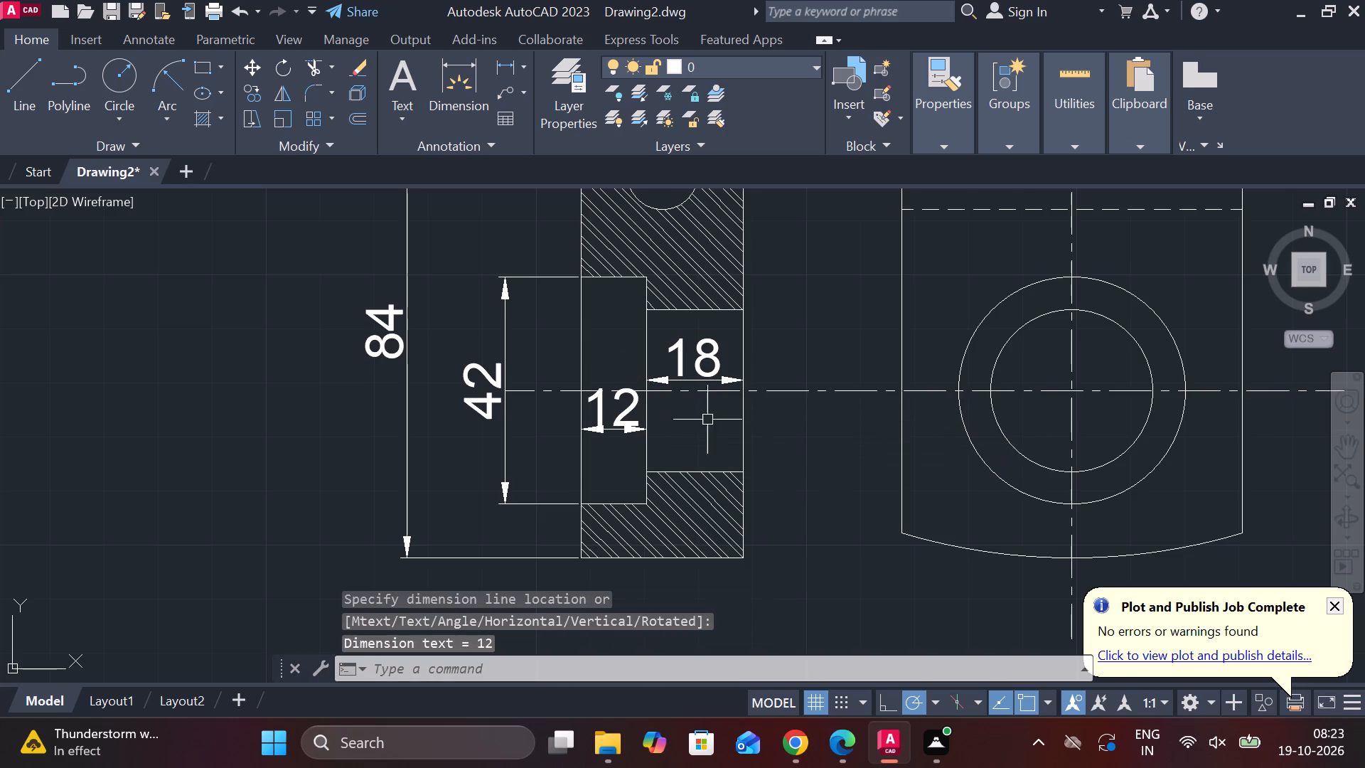
Dimension the height of the narrower bore in the hatched view, placing the vertical dimension between the two views.
key("space")
left_click(744, 316)
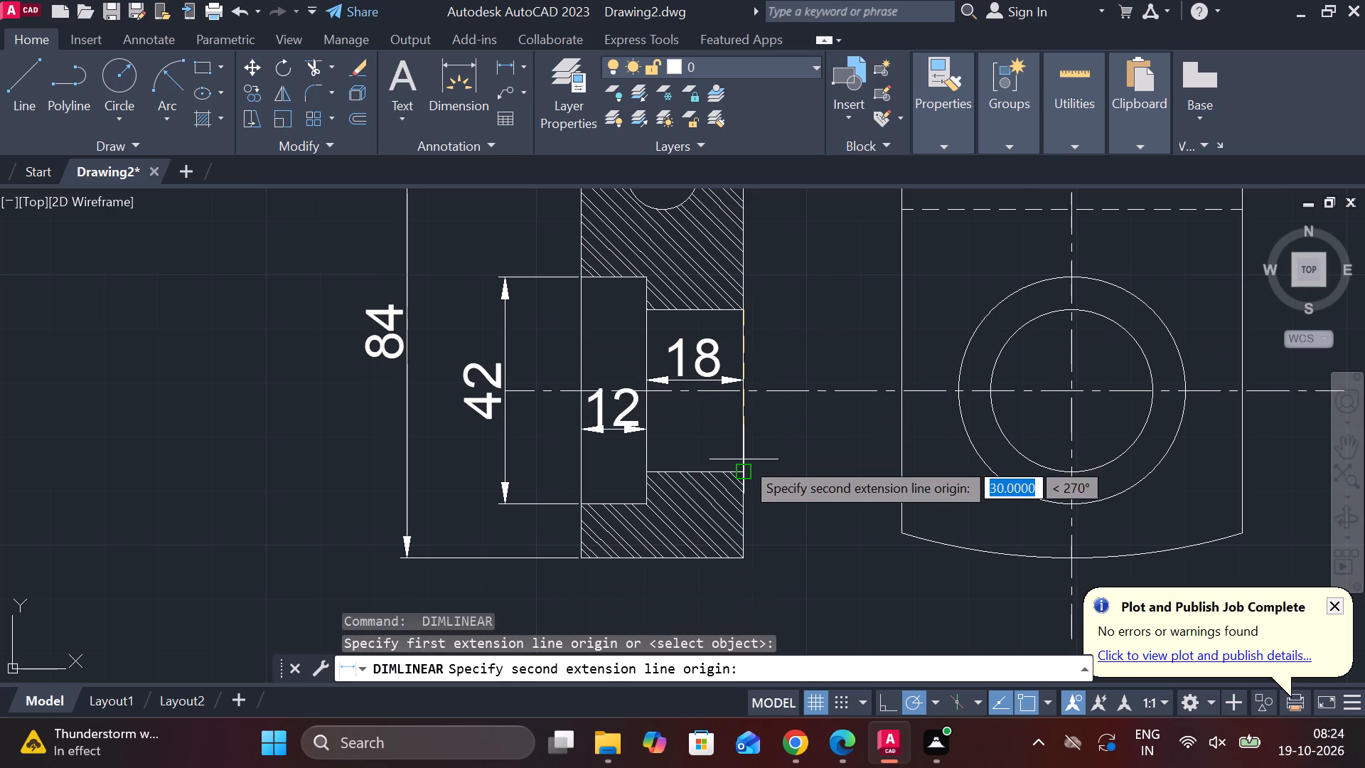
left_click(744, 459)
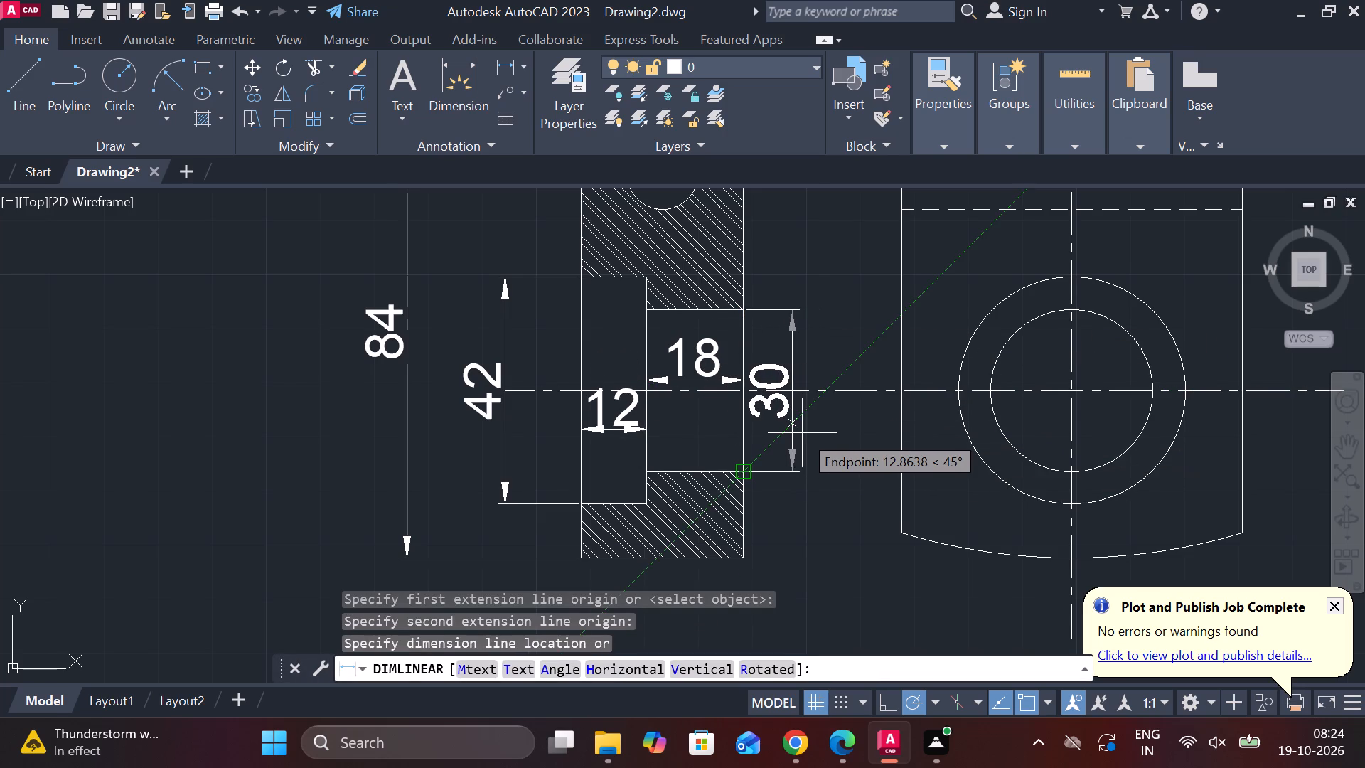
left_click(810, 432)
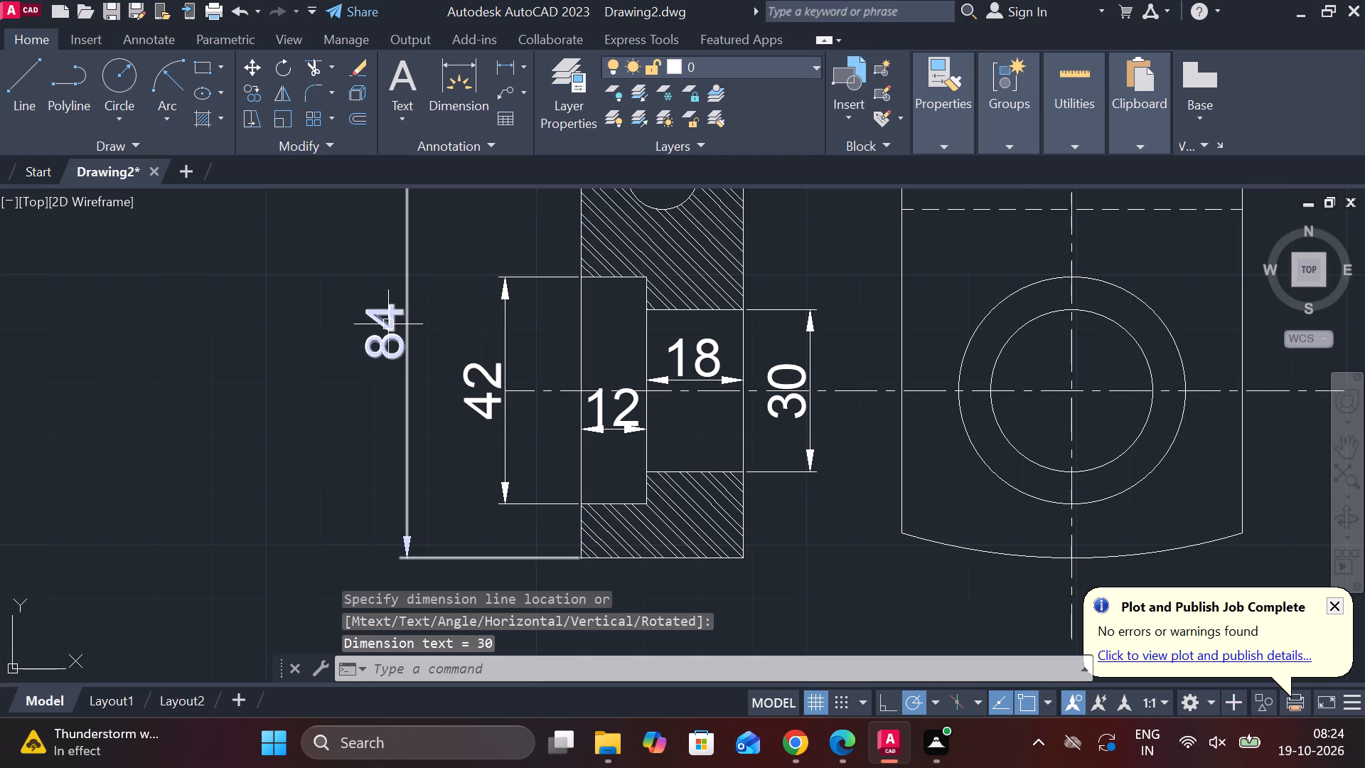
Prefix the 42 and 30 bore dimensions in the hatched view with the diameter symbol.
double_click(489, 381)
left_click(915, 112)
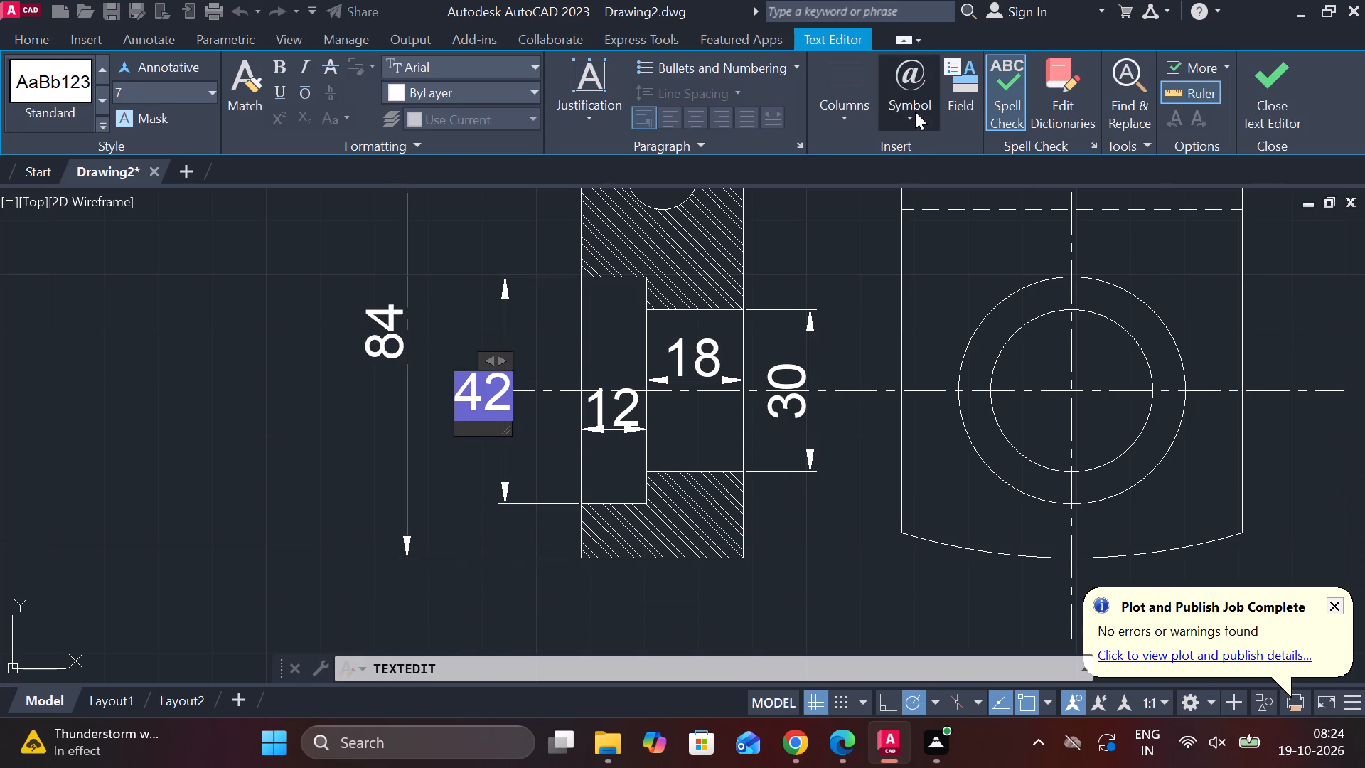
left_click(946, 208)
left_click(1284, 79)
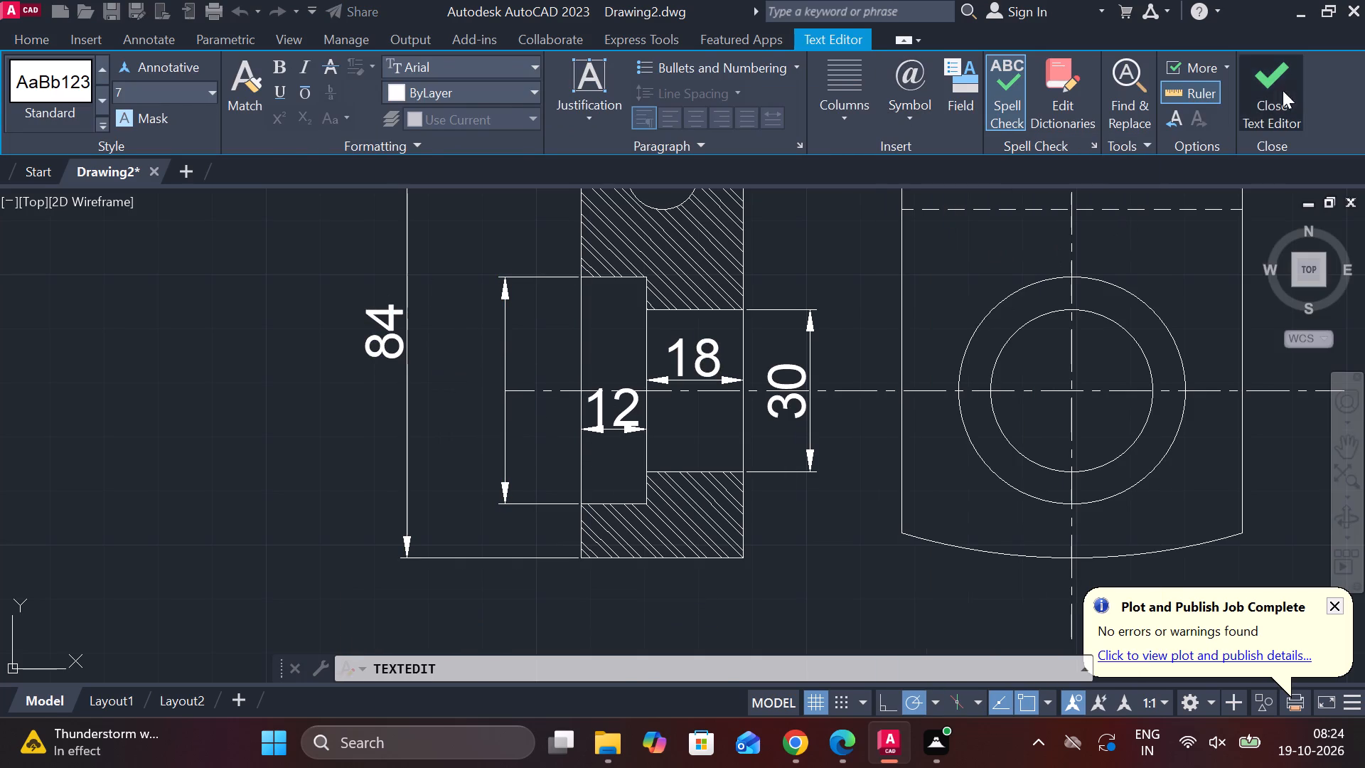
double_click(792, 383)
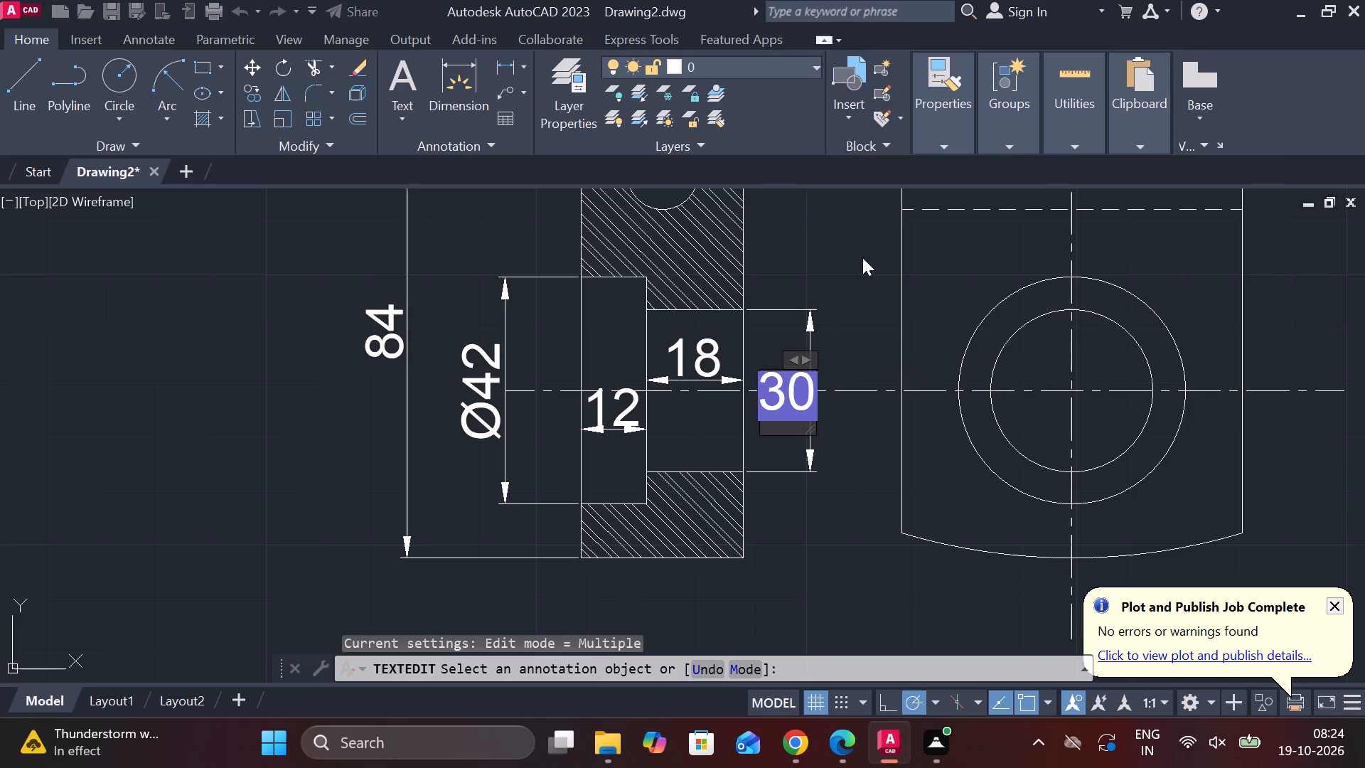
left_click(908, 123)
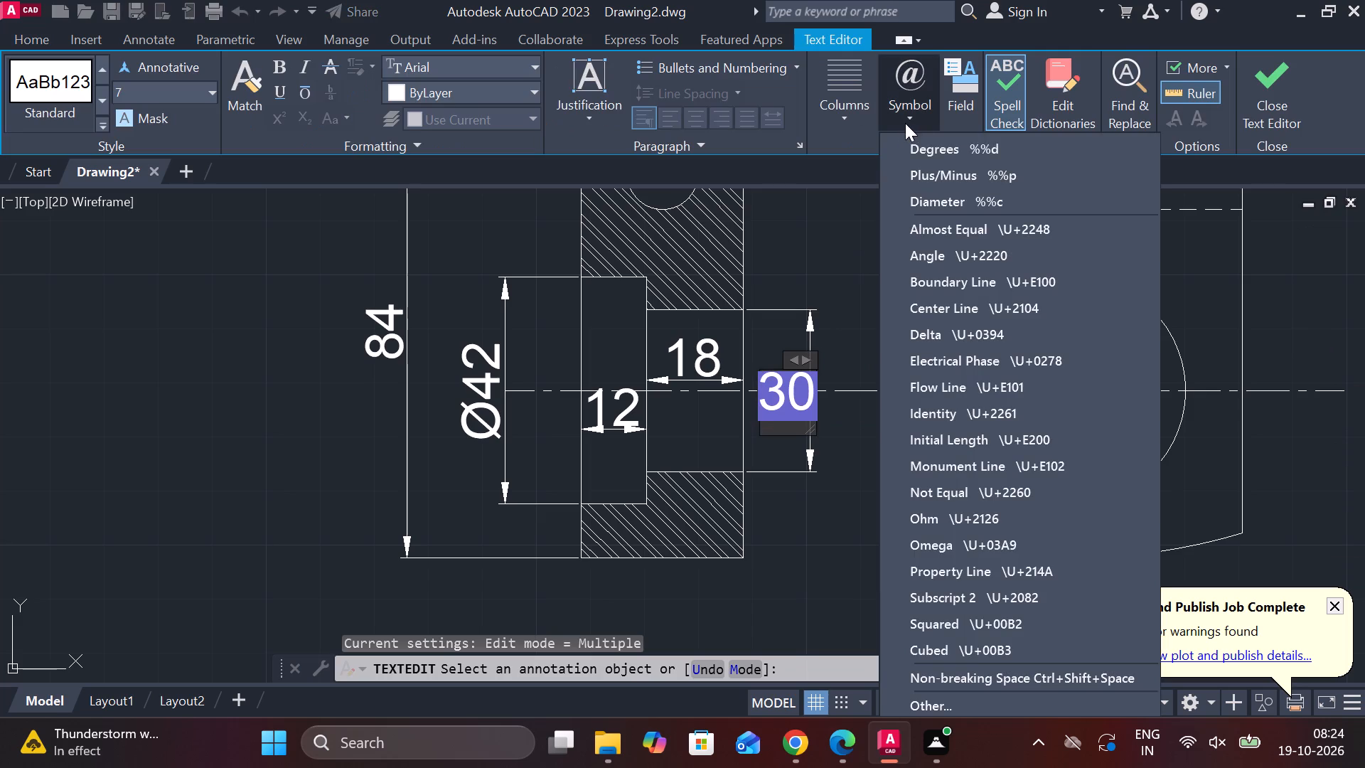
left_click(981, 196)
left_click(1270, 85)
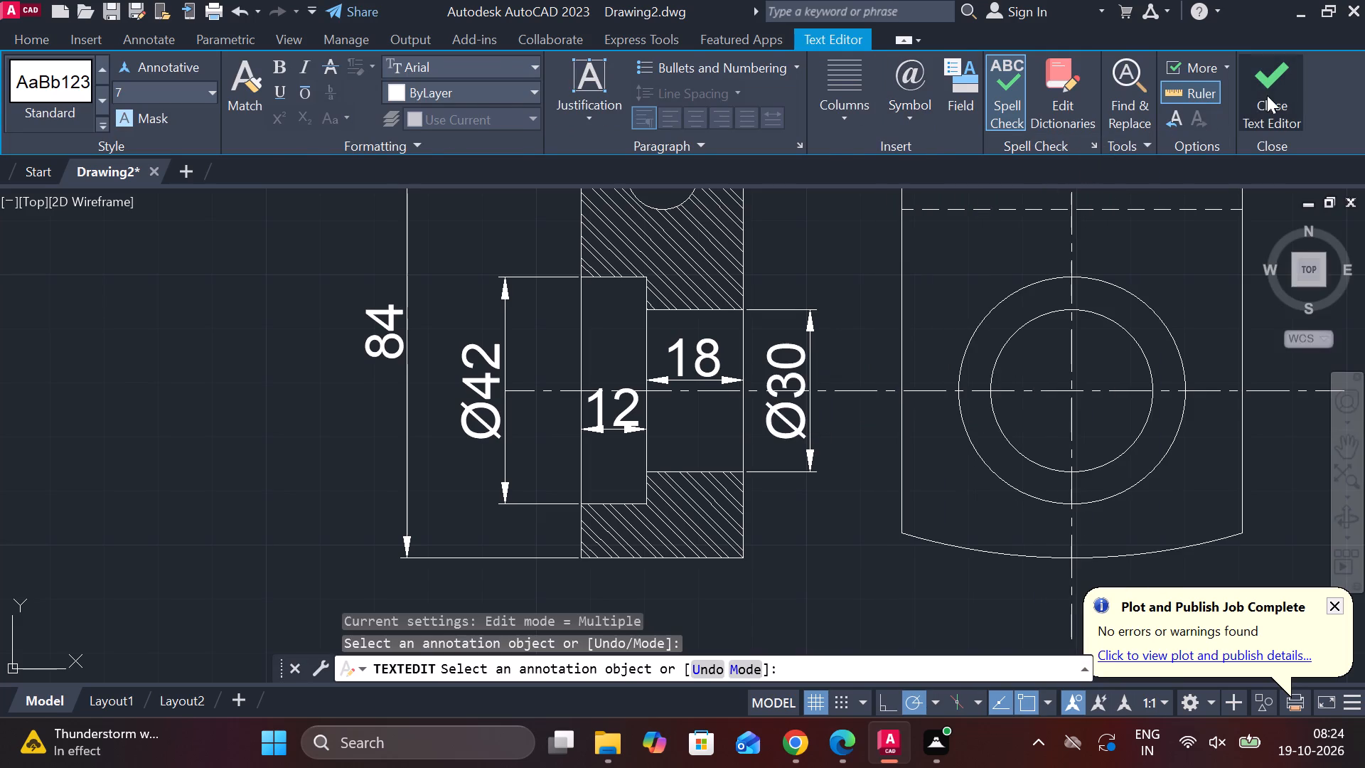
Add a radius dimension to the circular view's bottom arc, placed outside its lower corner on the side away from the hatched view.
scroll(631, 424, "down", 1)
middle_click_drag(710, 518, 636, 518)
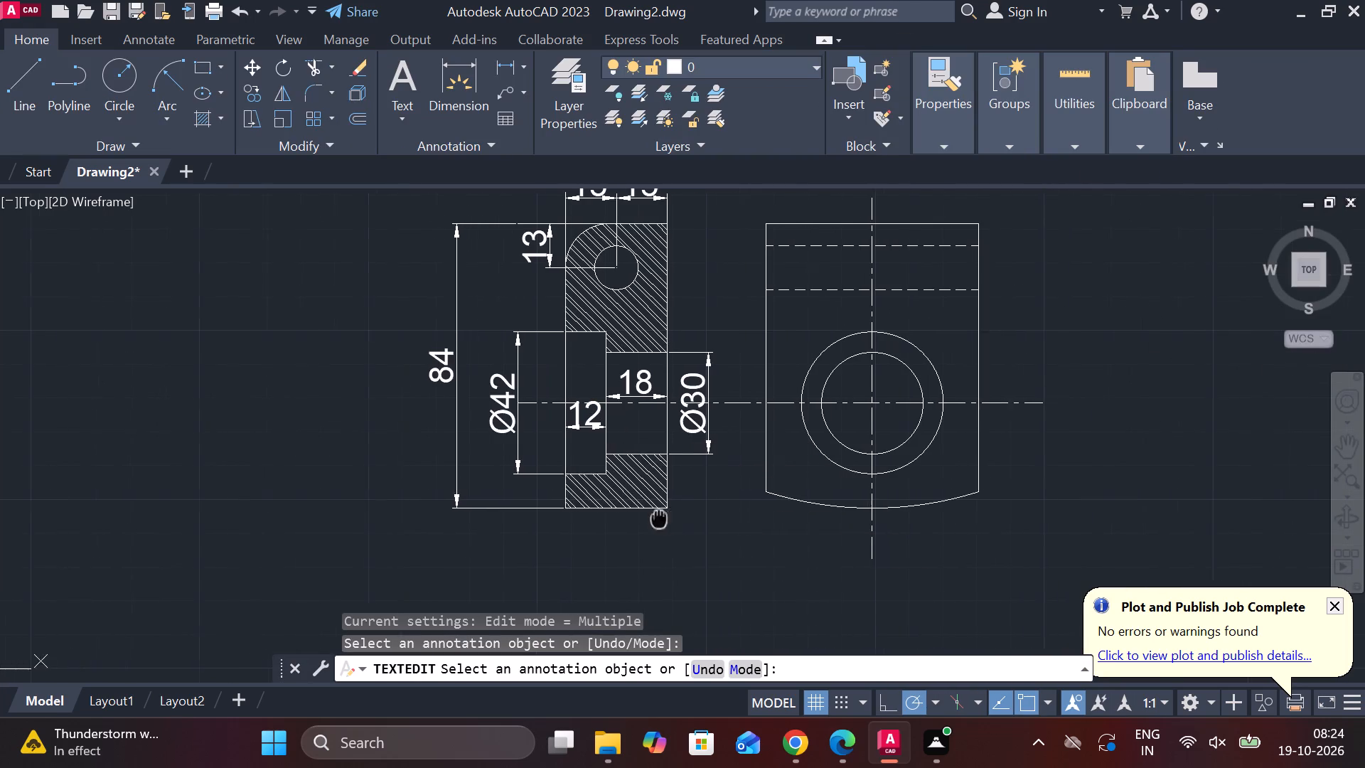
middle_click_drag(636, 518, 594, 511)
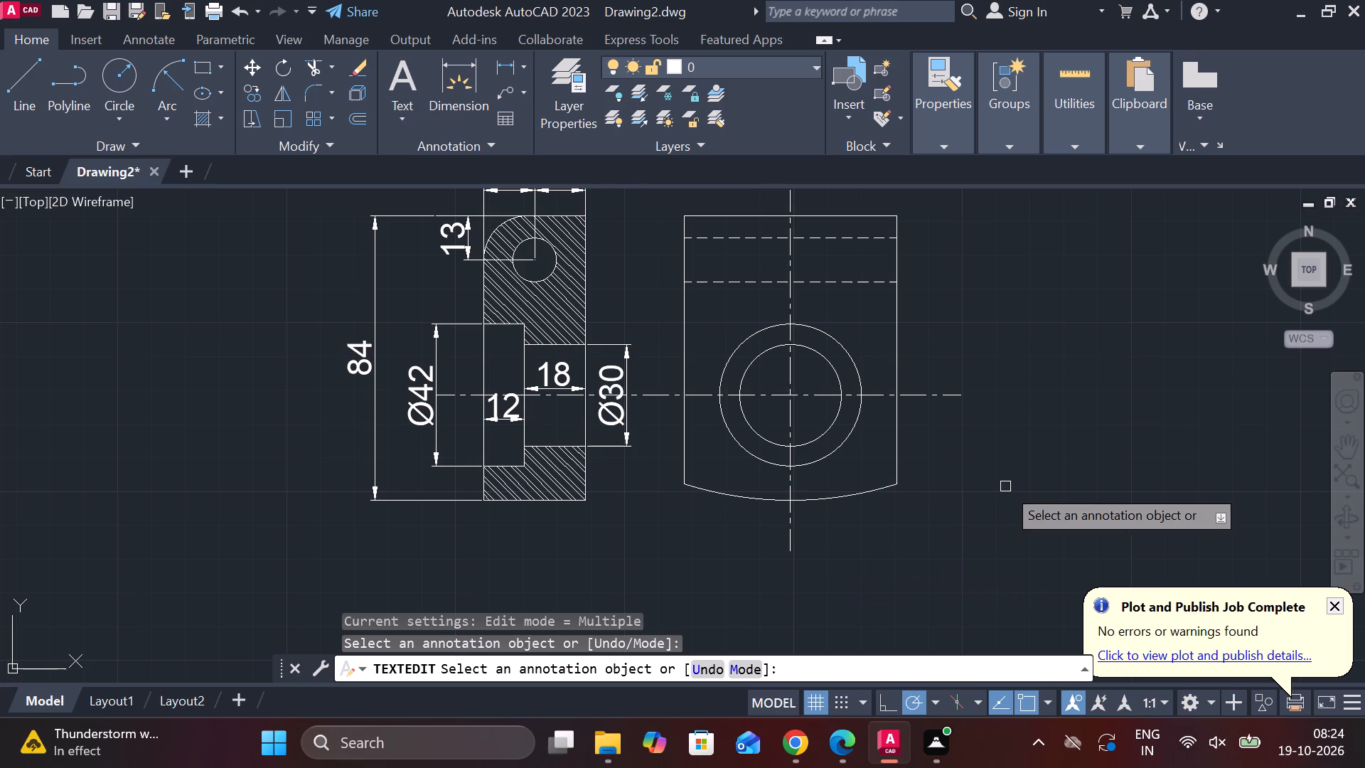
left_click(525, 67)
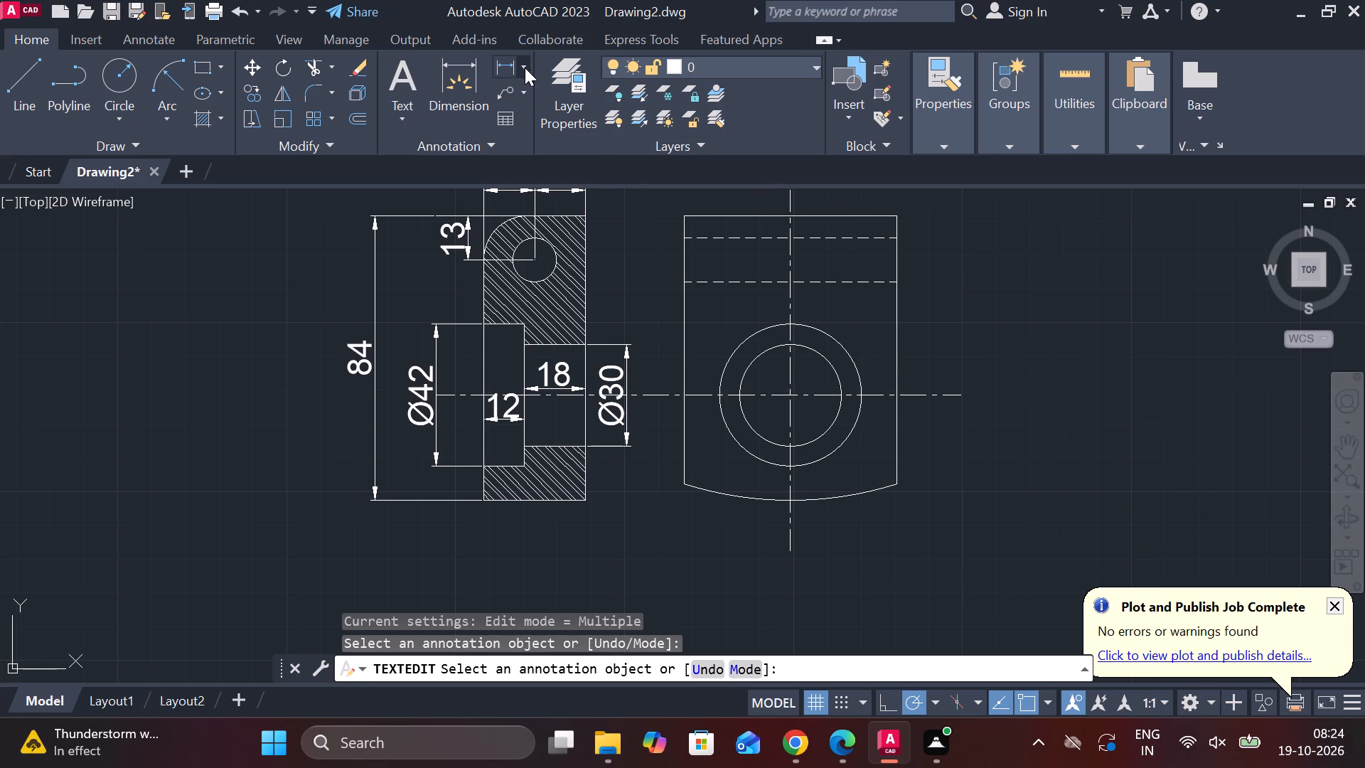
left_click(545, 292)
scroll(805, 496, "up", 1)
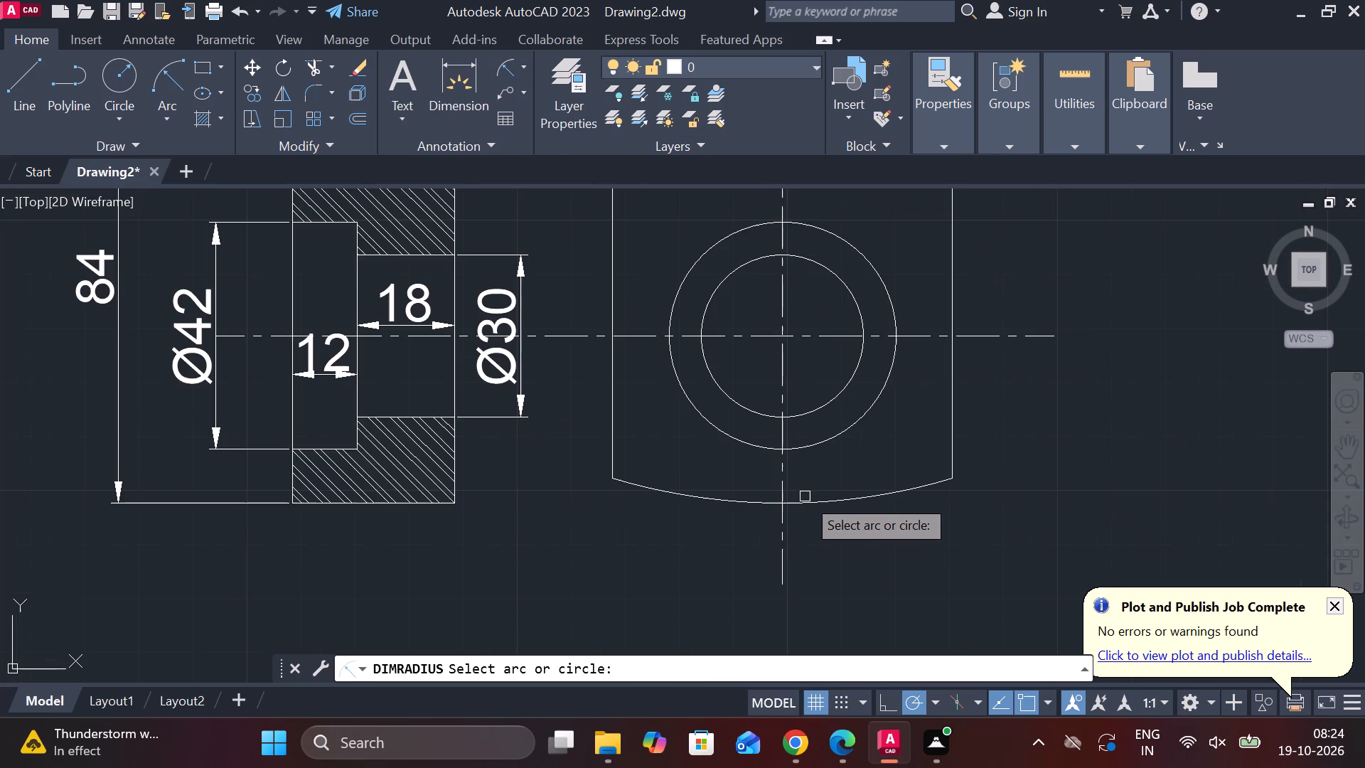
left_click(916, 490)
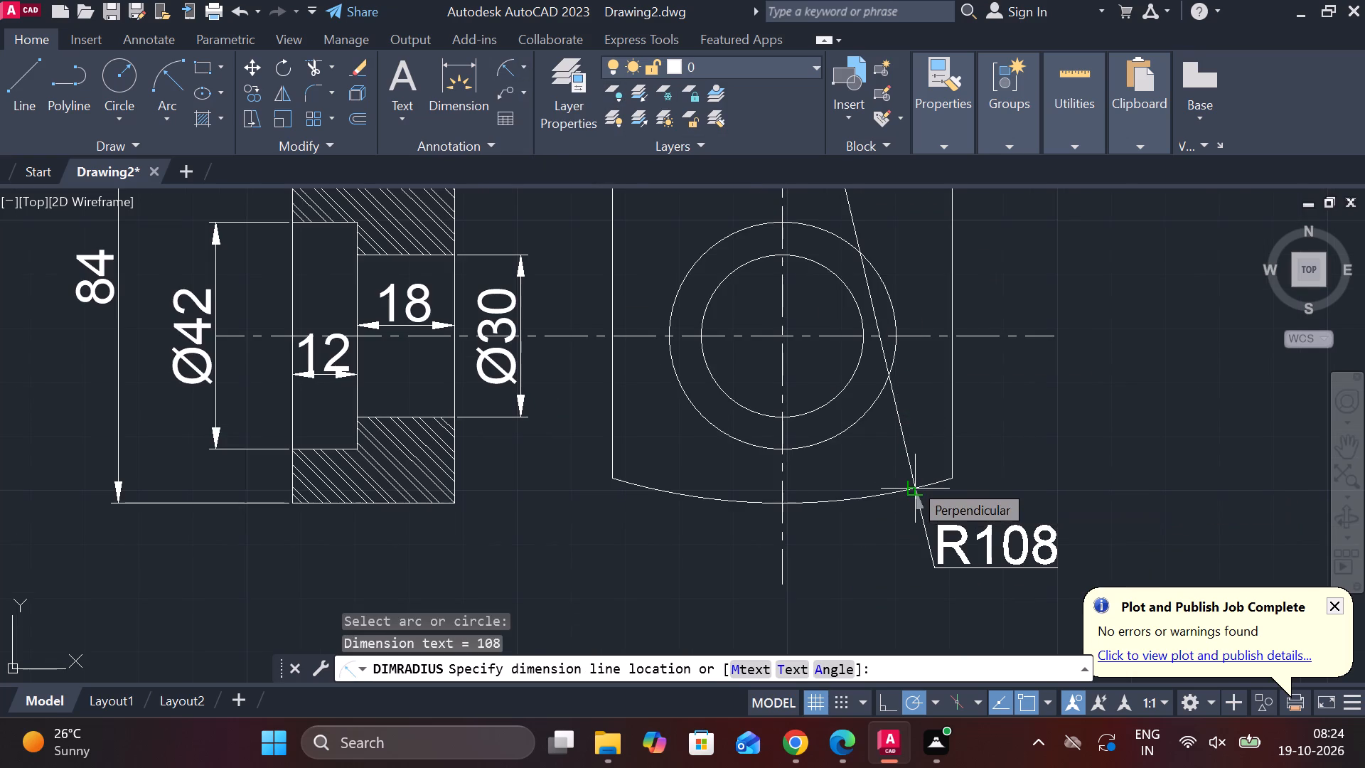
scroll(912, 481, "down", 1)
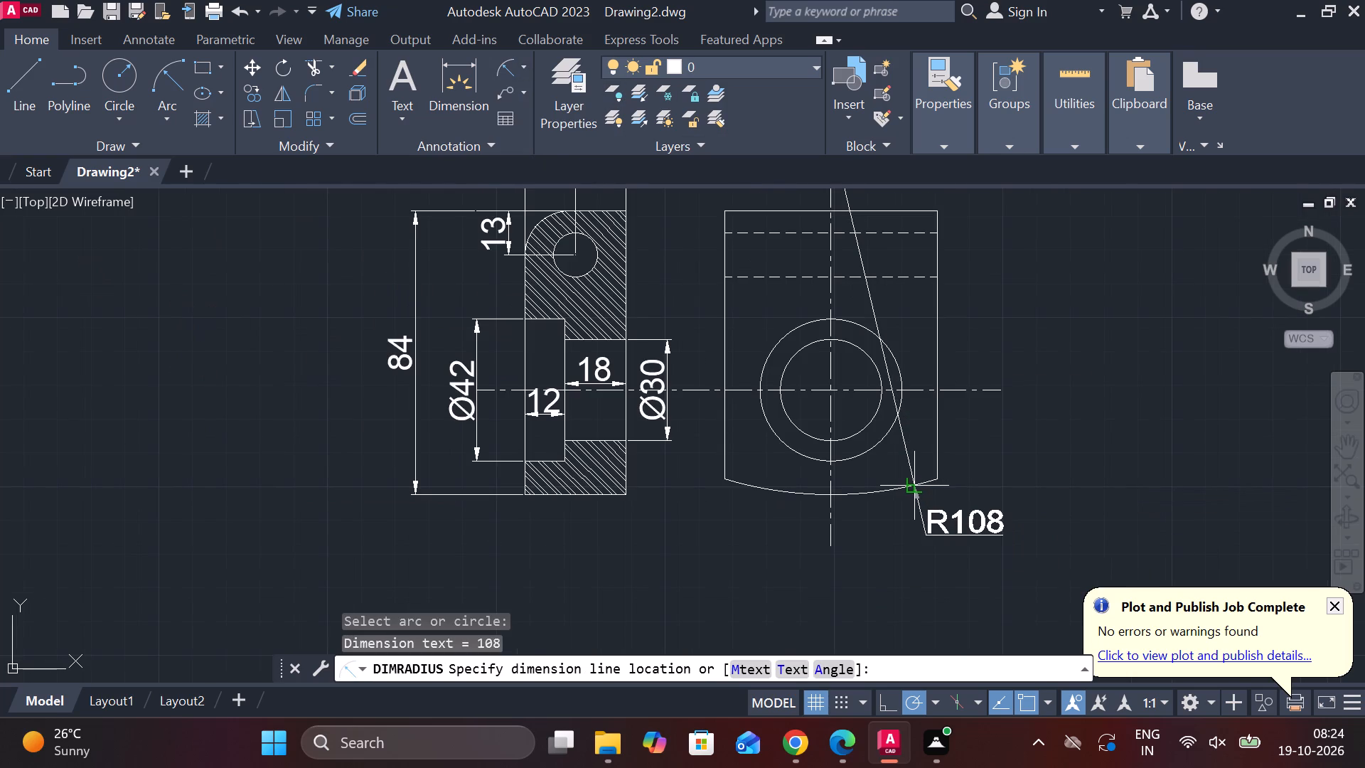
scroll(911, 460, "up", 1)
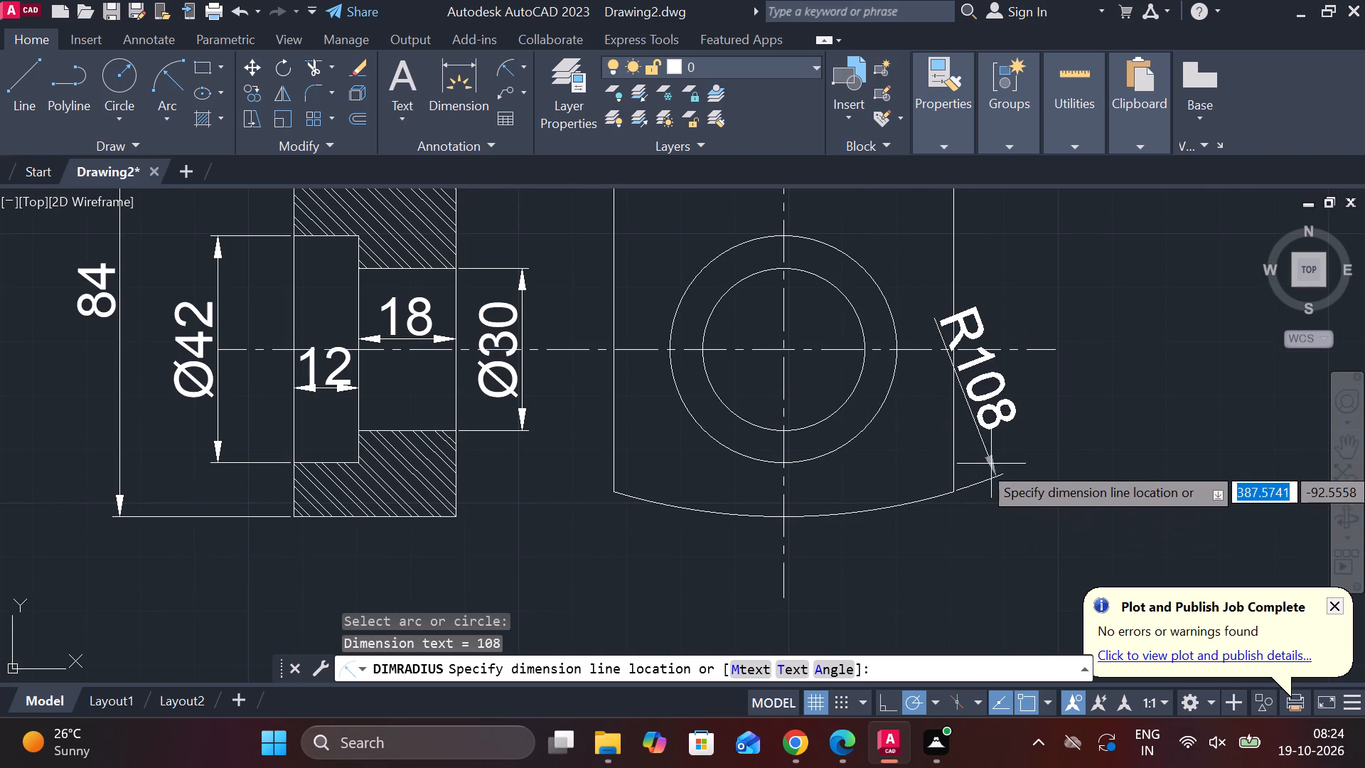
left_click(1032, 432)
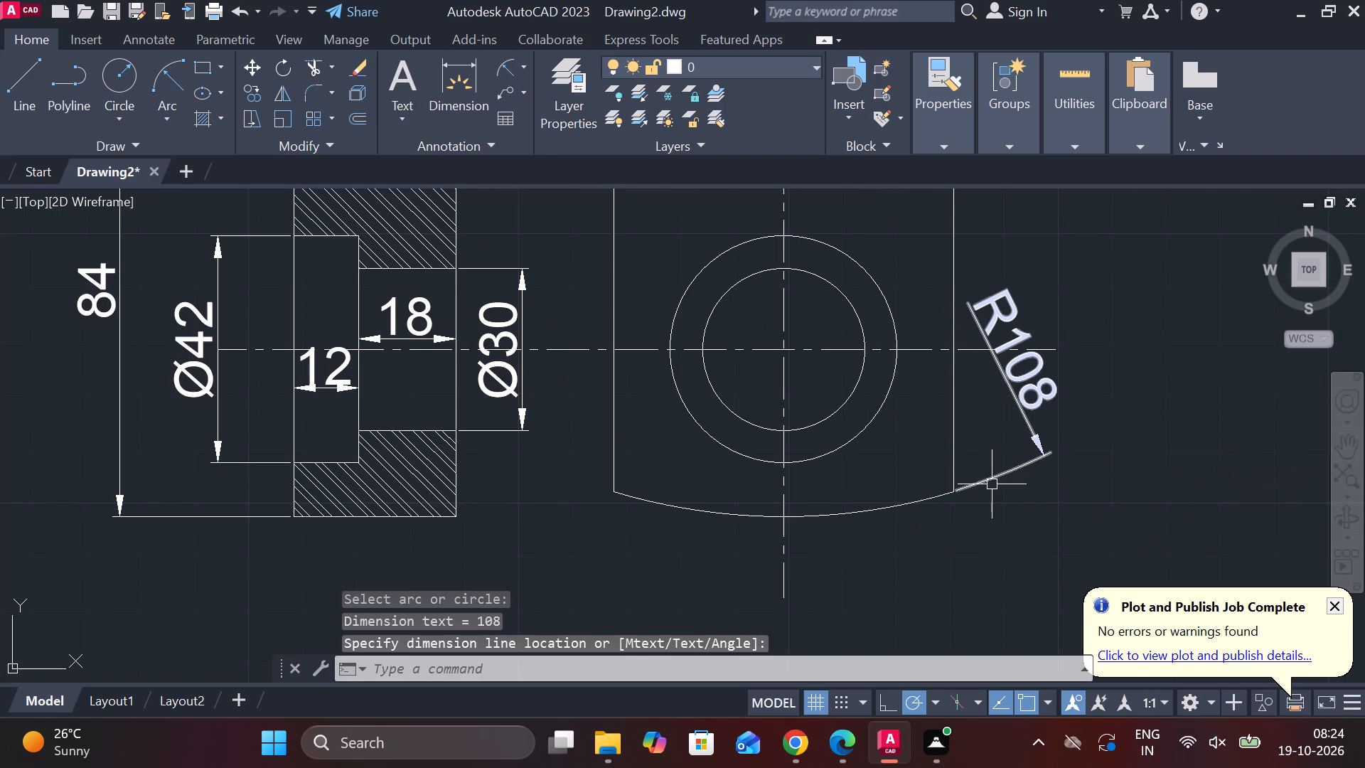
Dimension the overall width of the circular view with a horizontal linear dimension below the bottom arc.
middle_click_drag(879, 491, 877, 516)
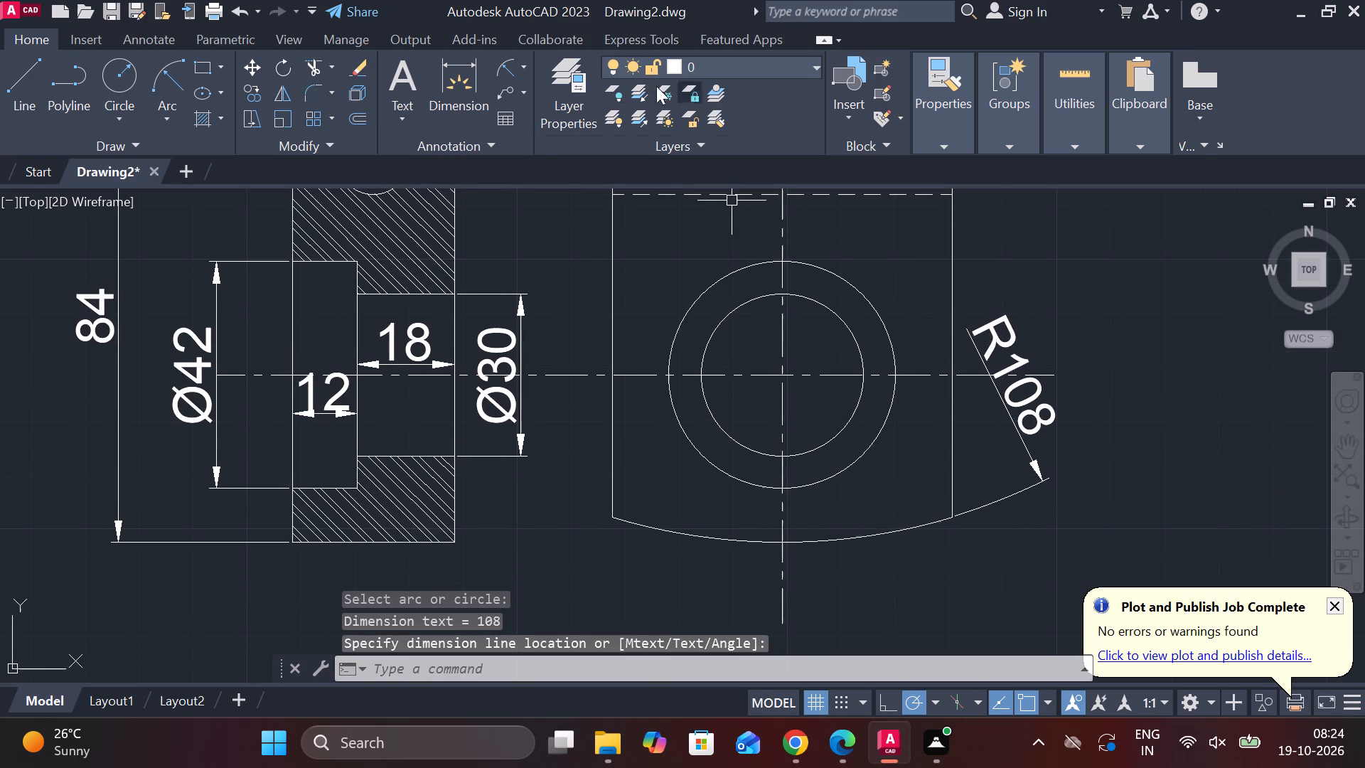
left_click(528, 62)
left_click(540, 95)
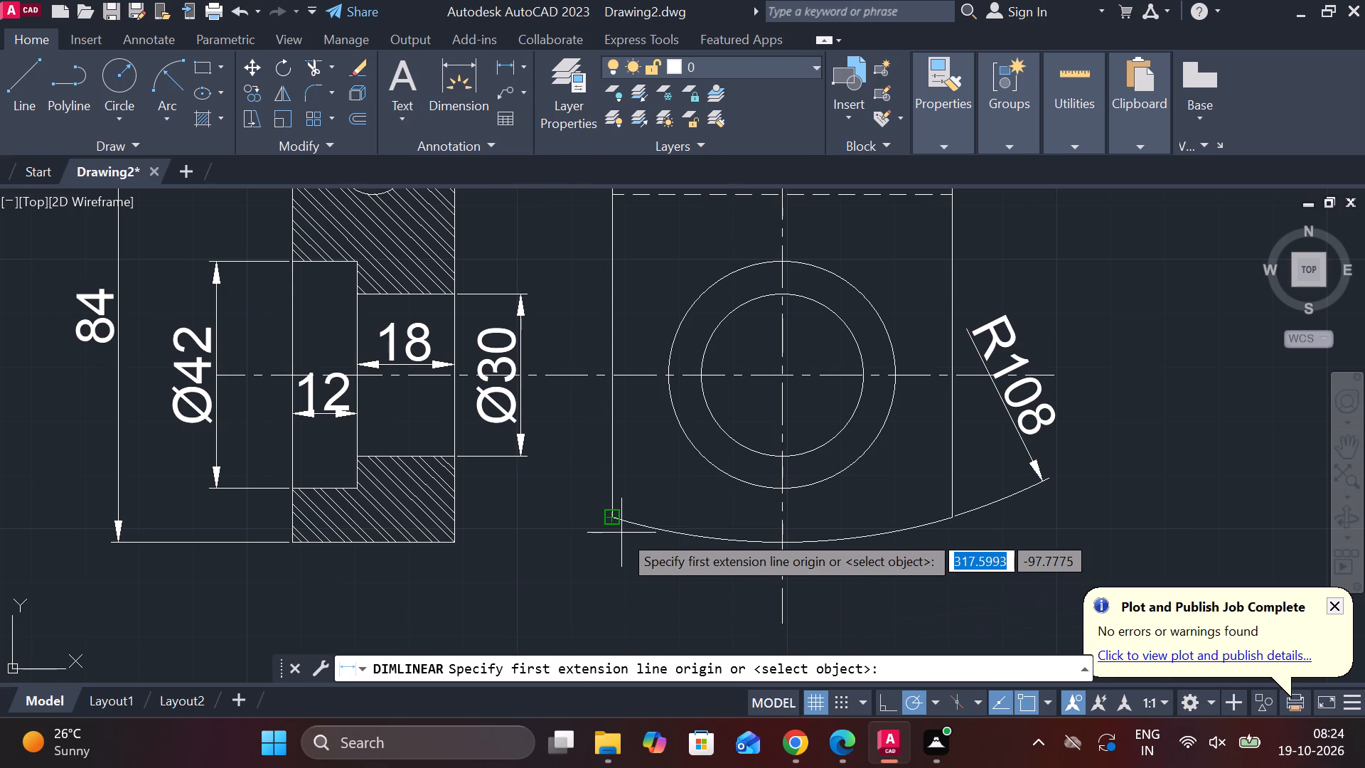
left_click(621, 533)
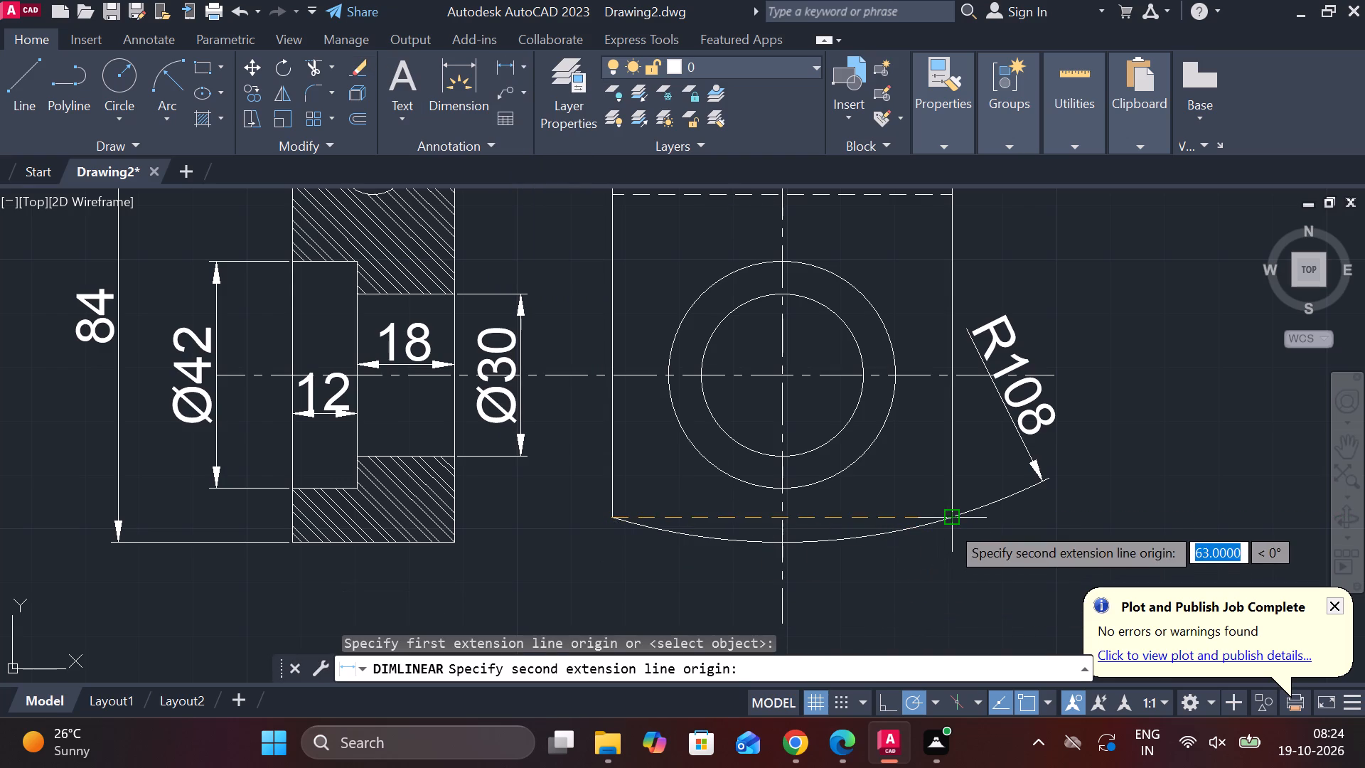
left_click(949, 524)
middle_click_drag(850, 584, 837, 540)
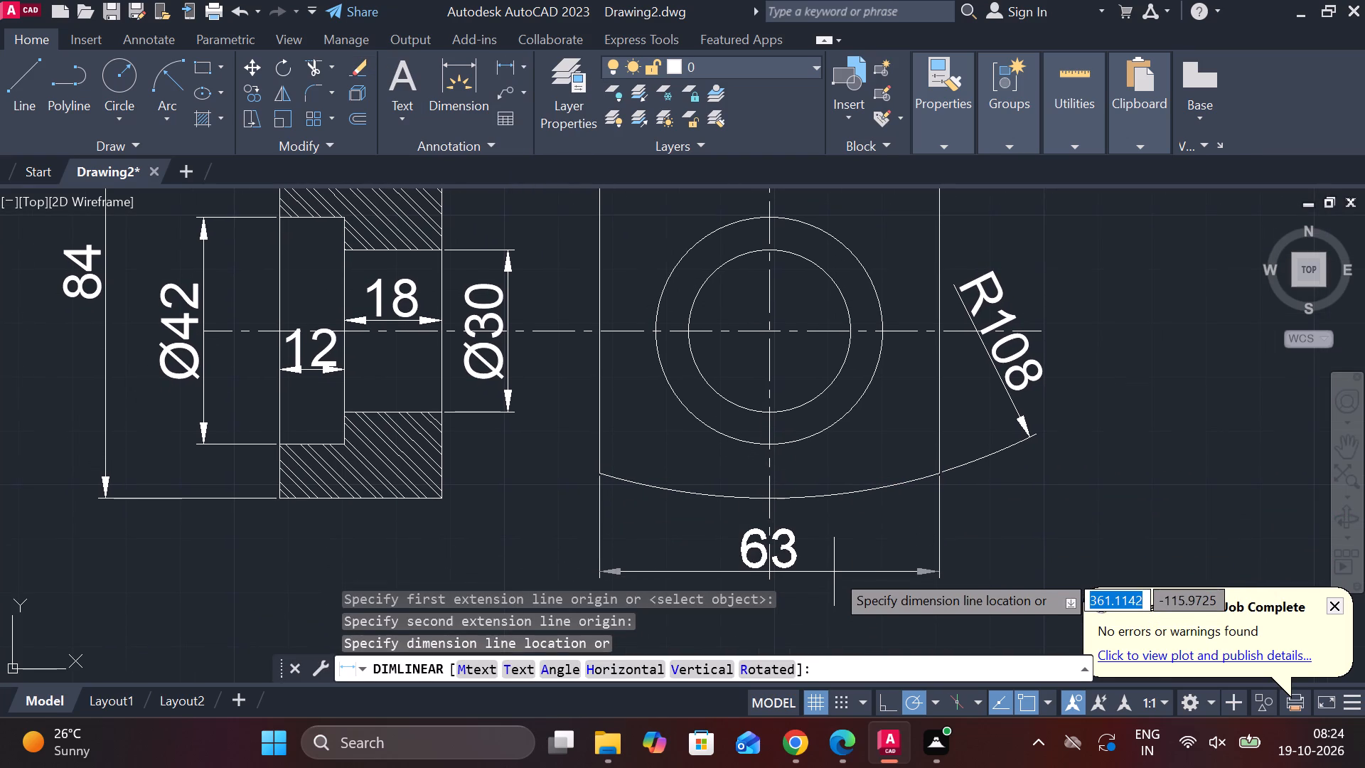
left_click(835, 564)
Add a vertical linear dimension from the bore centre line to the bottom arc's lowest point, placed between the views.
scroll(841, 540, "down", 1)
middle_click_drag(849, 523, 862, 556)
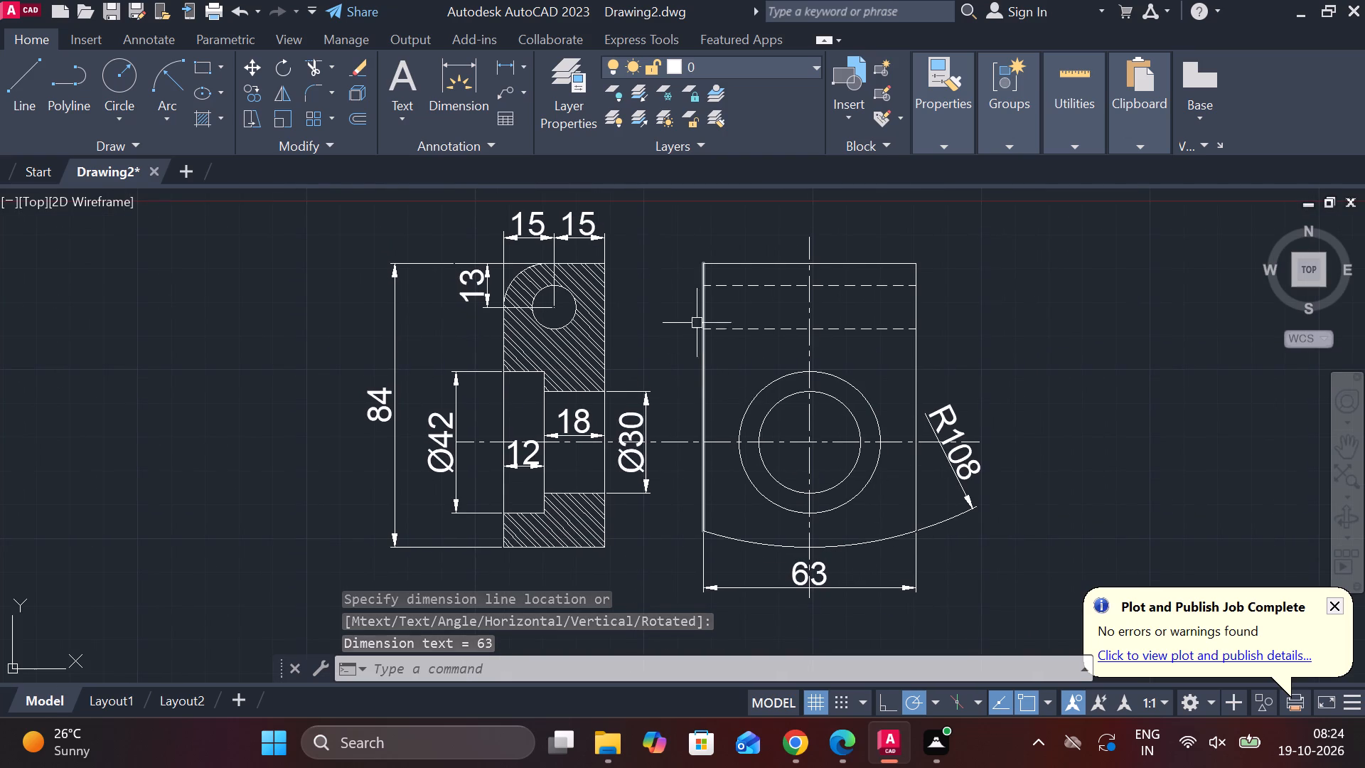
left_click(497, 60)
left_click(705, 440)
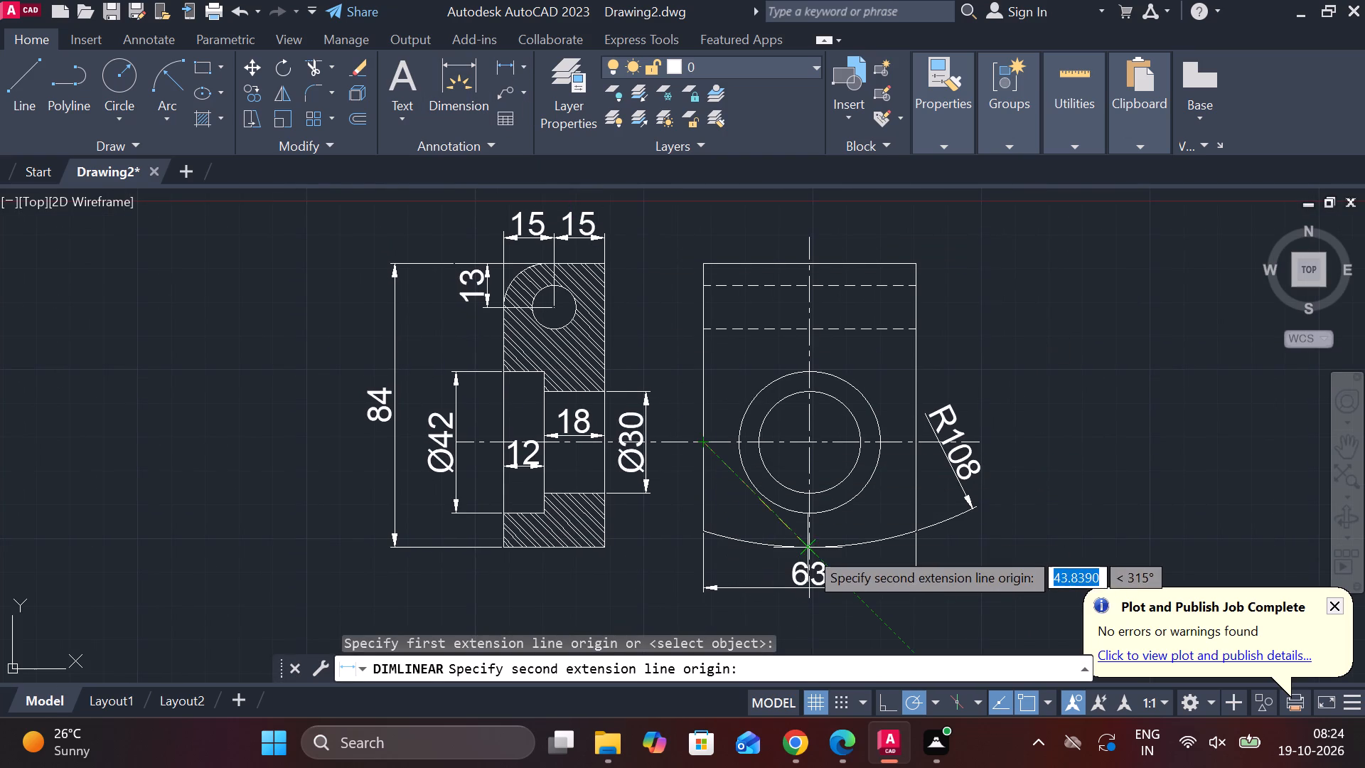
left_click(808, 549)
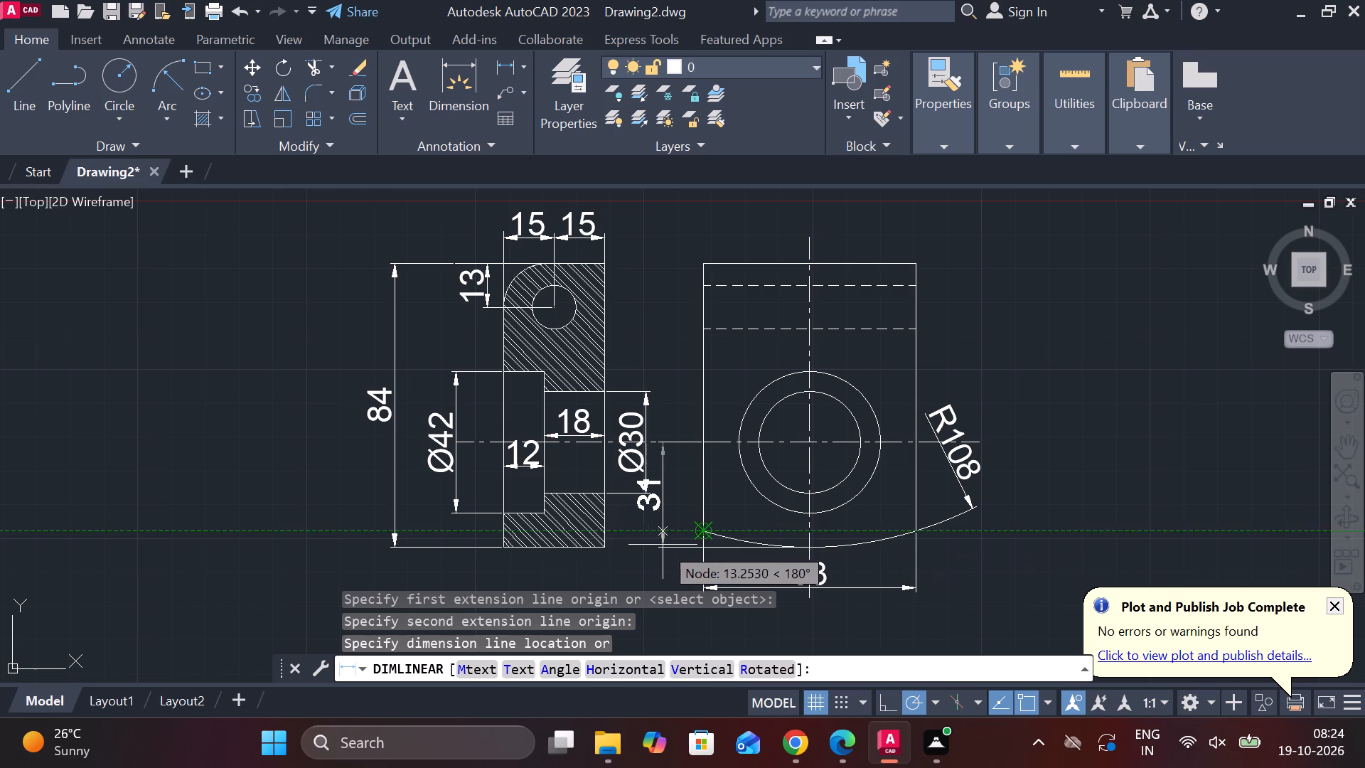
scroll(680, 545, "up", 2)
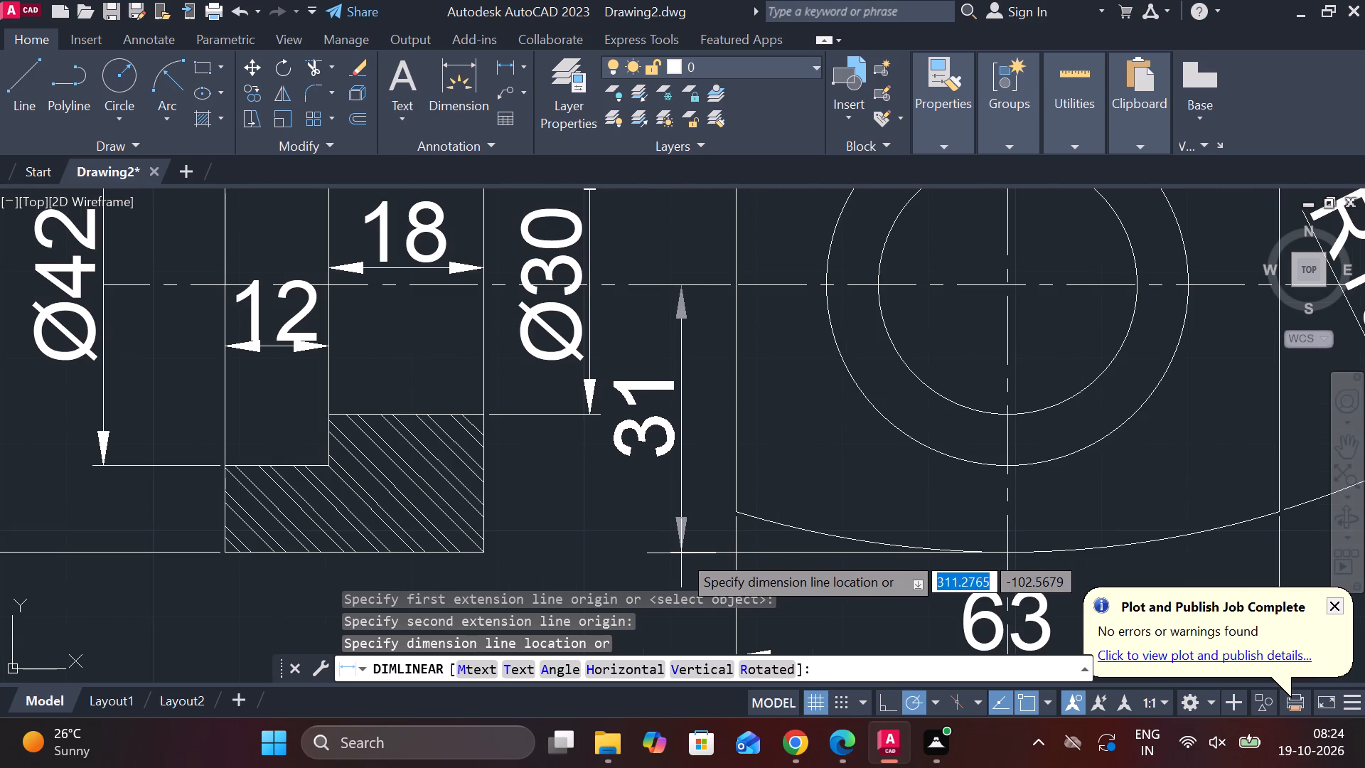
left_click(681, 553)
Set the linetype to CENTER and draw a horizontal centre line between the circular view's two dashed lines, extending past both sides.
scroll(719, 538, "down", 2)
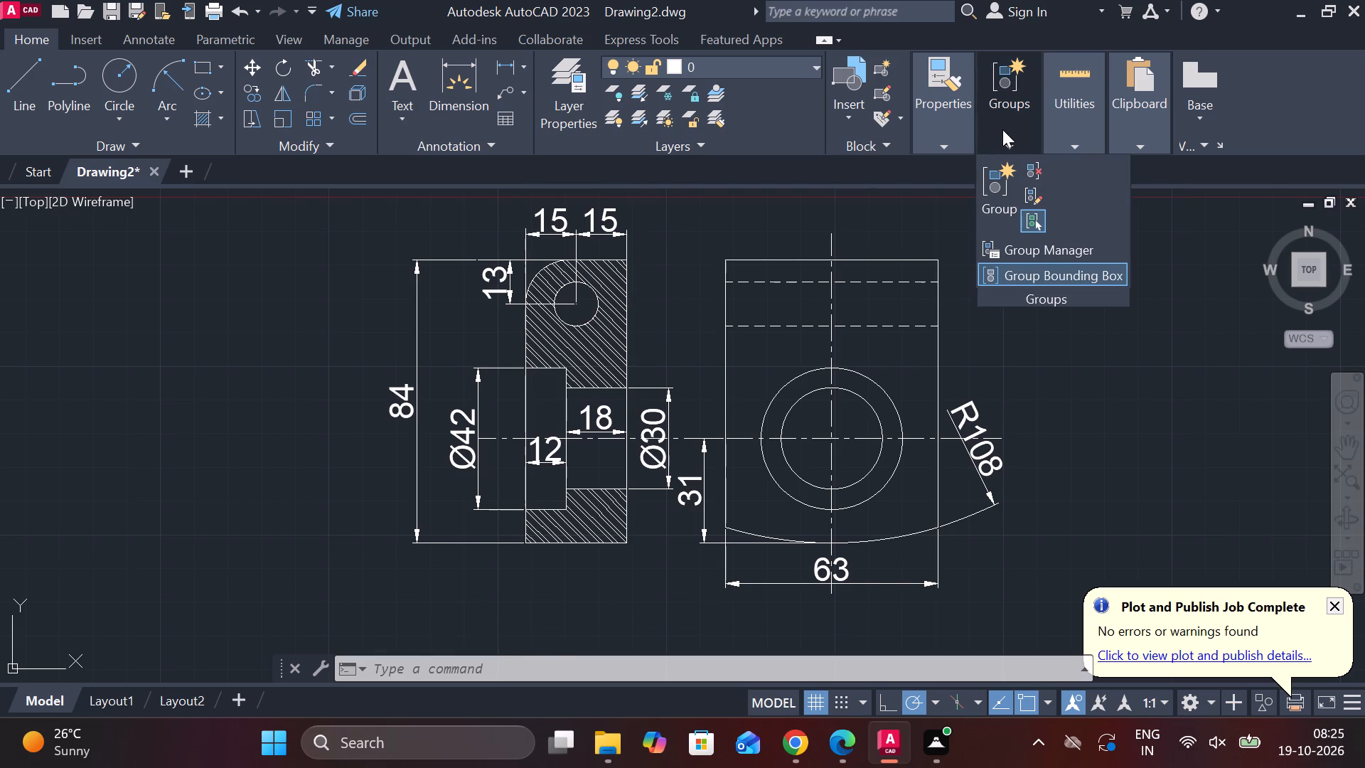
left_click(951, 139)
left_click(1067, 228)
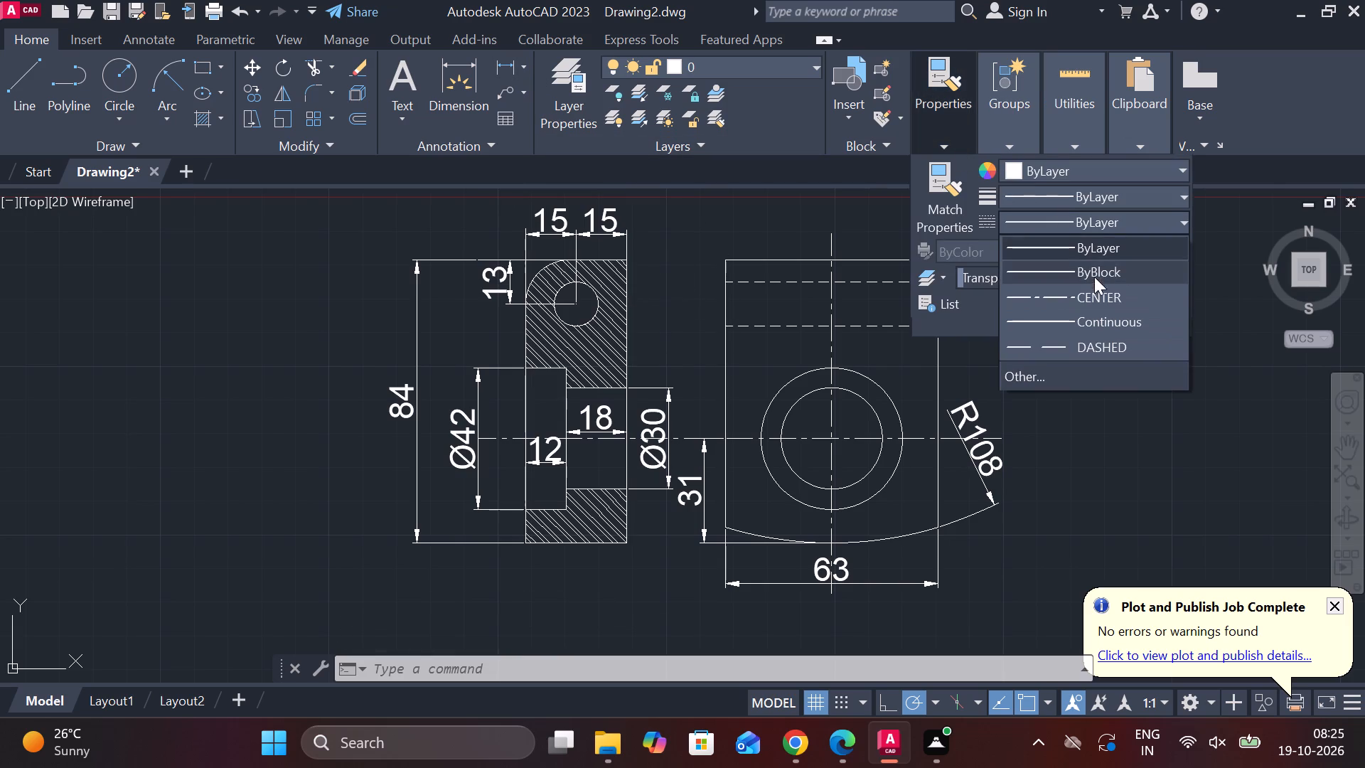
left_click(1091, 289)
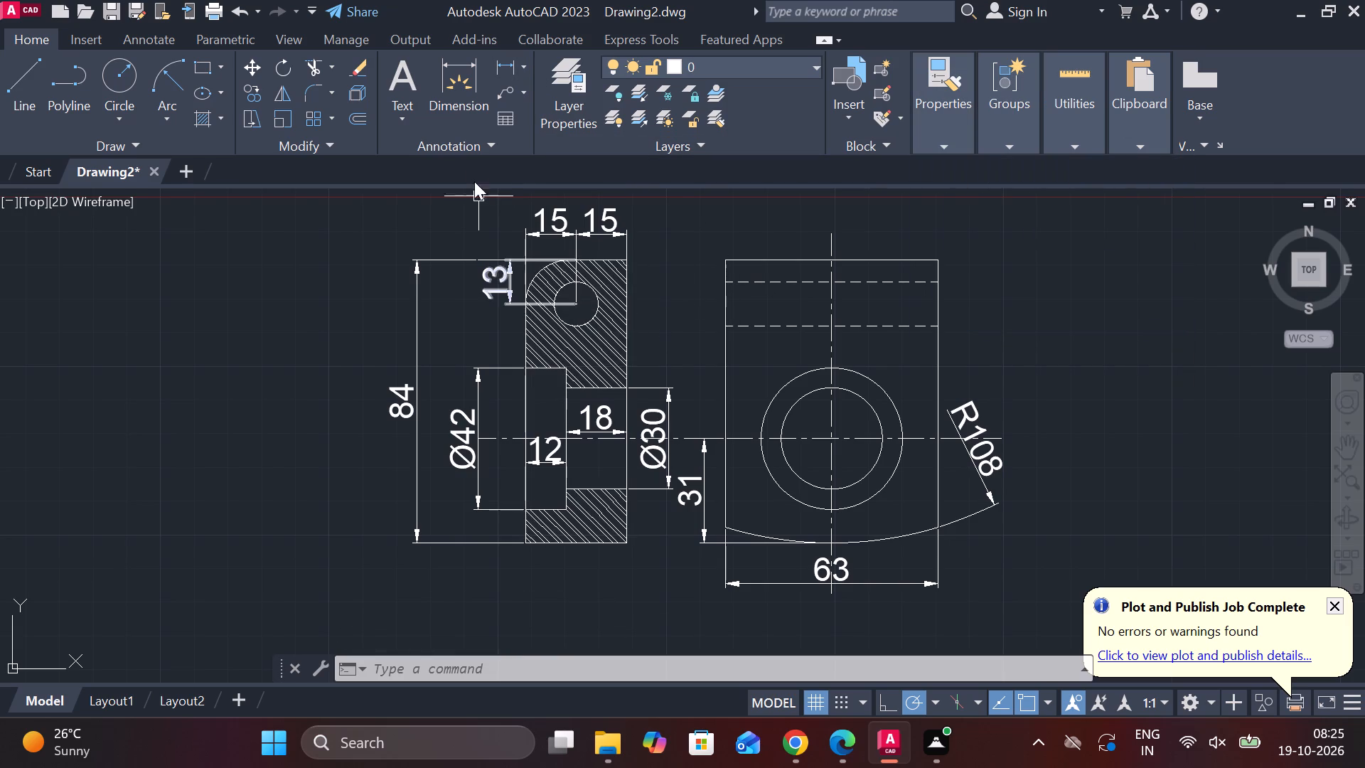
left_click(4, 75)
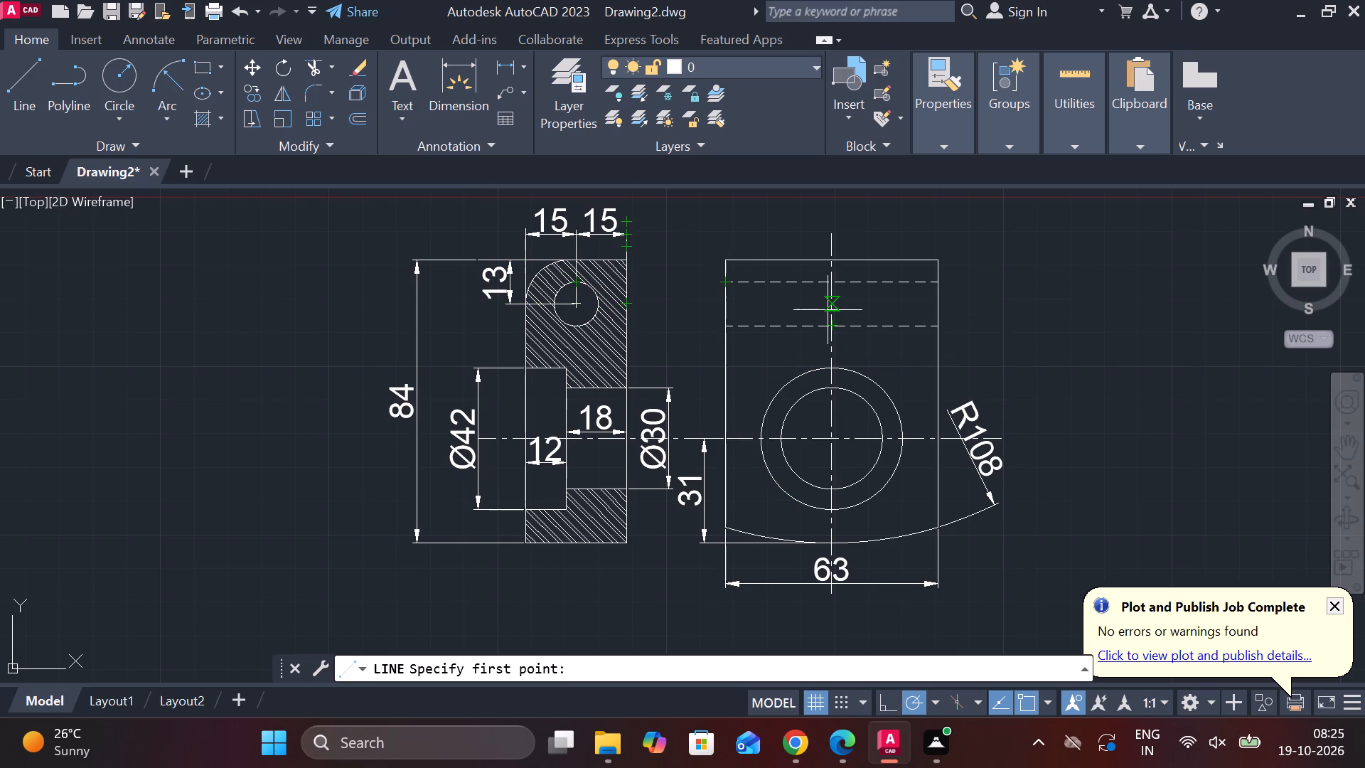
key("Escape")
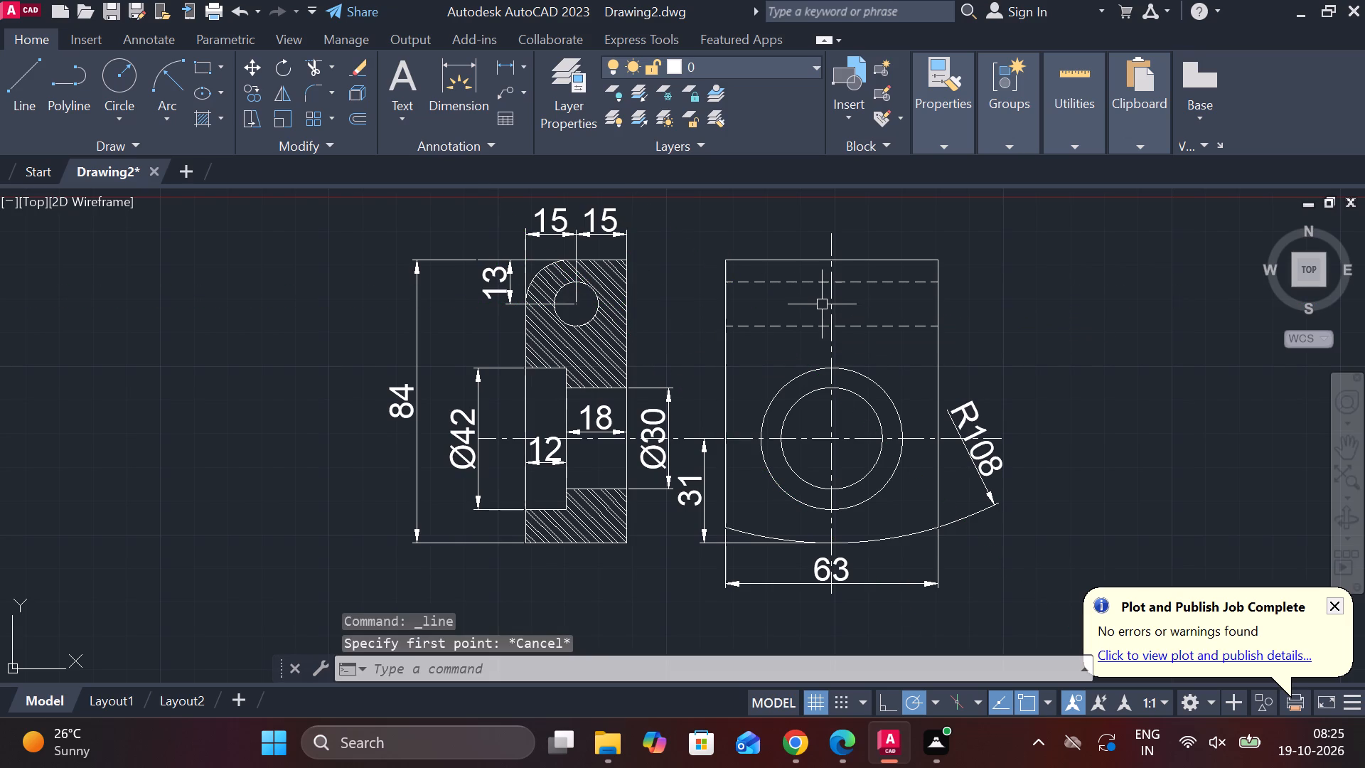
key("l")
key("Return")
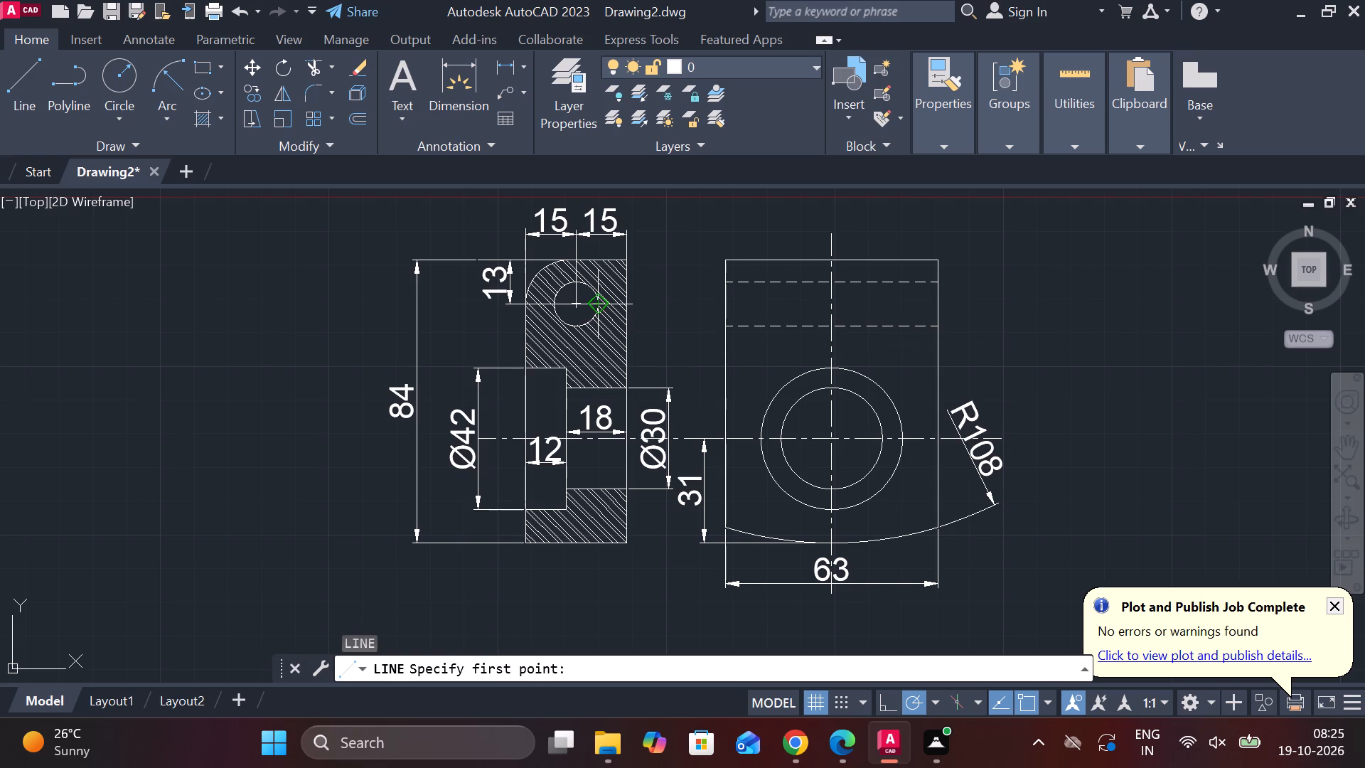
left_click(667, 304)
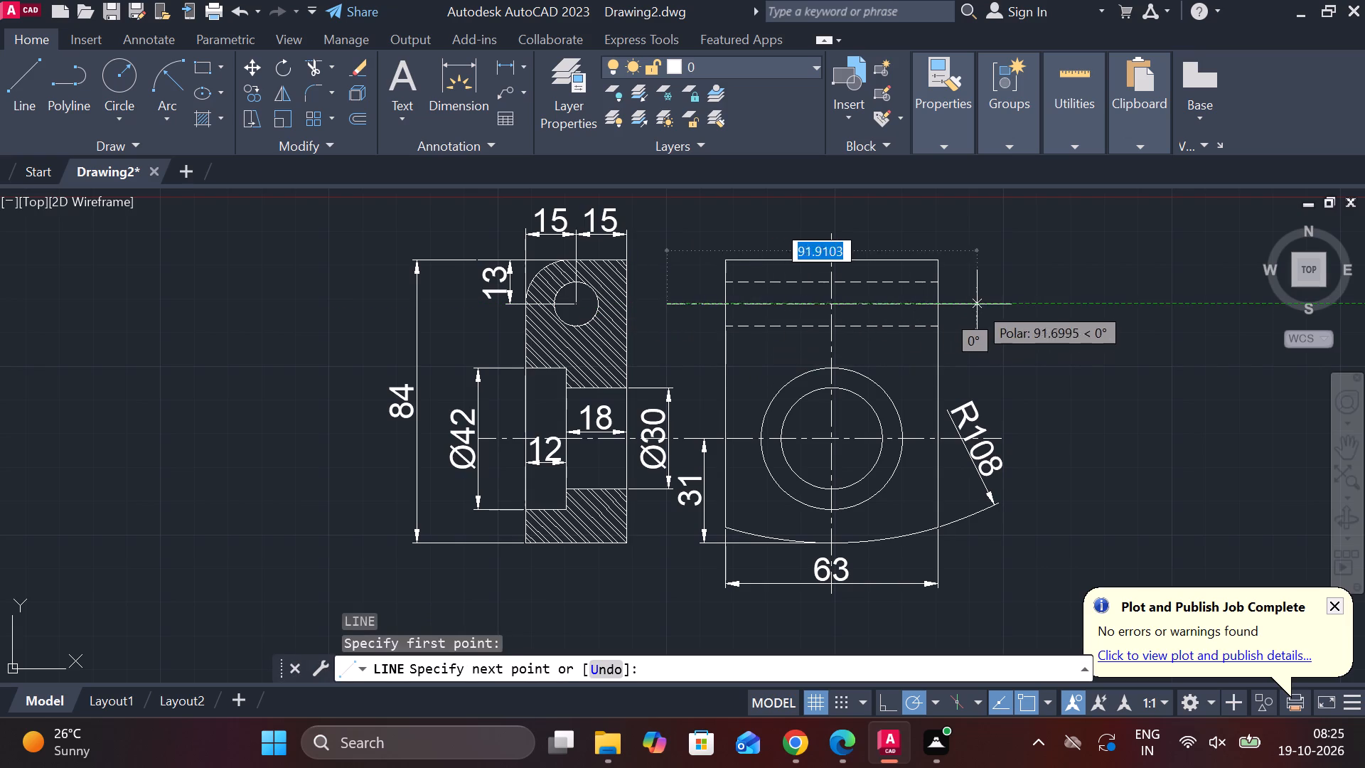
left_click(996, 303)
key("Escape")
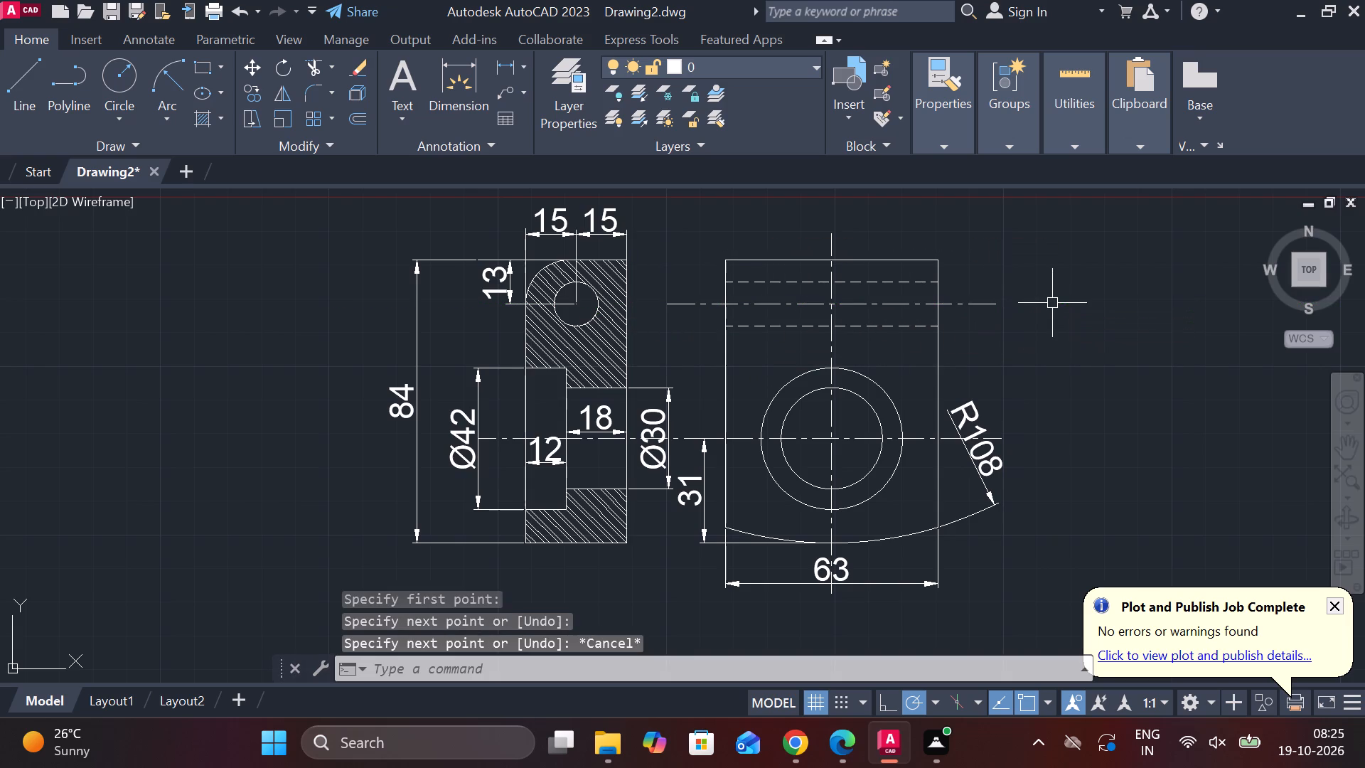
Copy the circled 3 from below the 100-long pin to just below the circular view of the 84-high part.
scroll(1032, 324, "down", 1)
middle_click_drag(1032, 334, 959, 338)
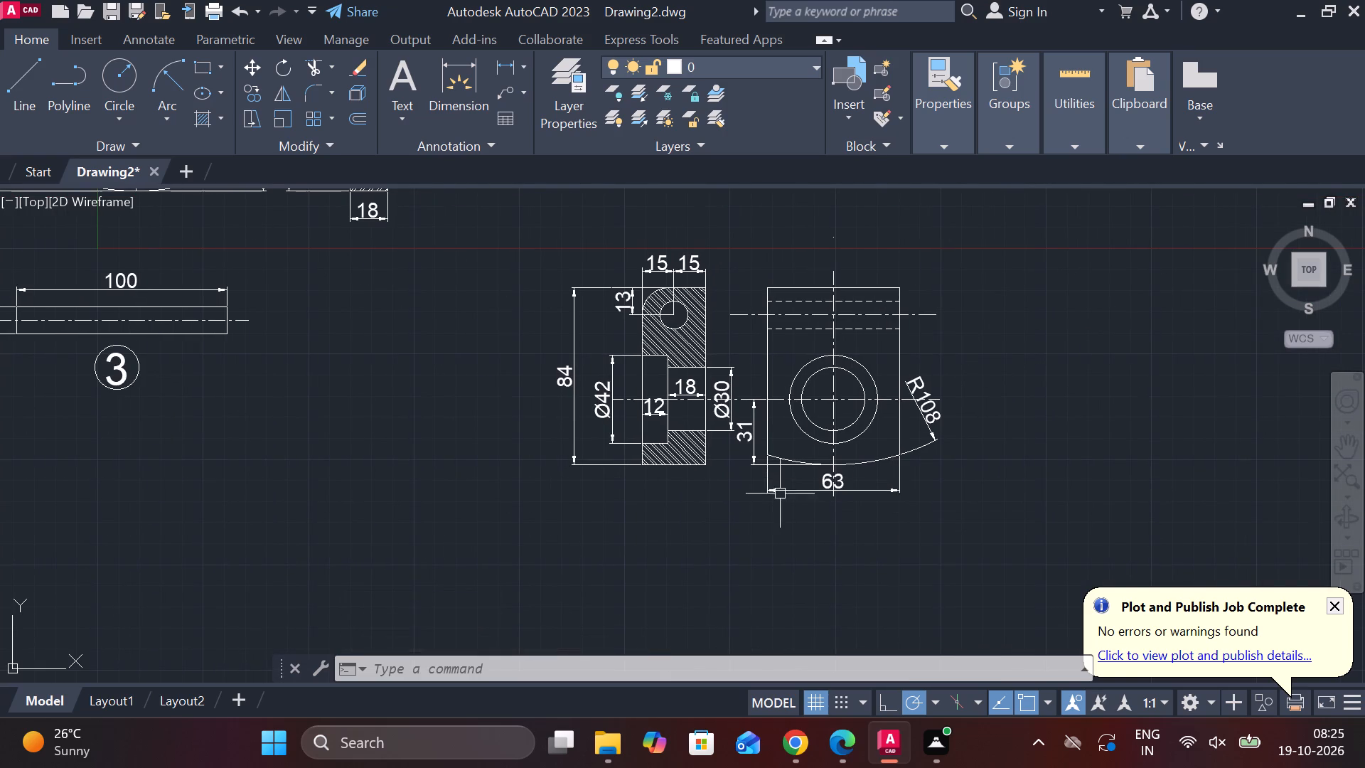
middle_click_drag(616, 363, 723, 528)
scroll(651, 459, "down", 1)
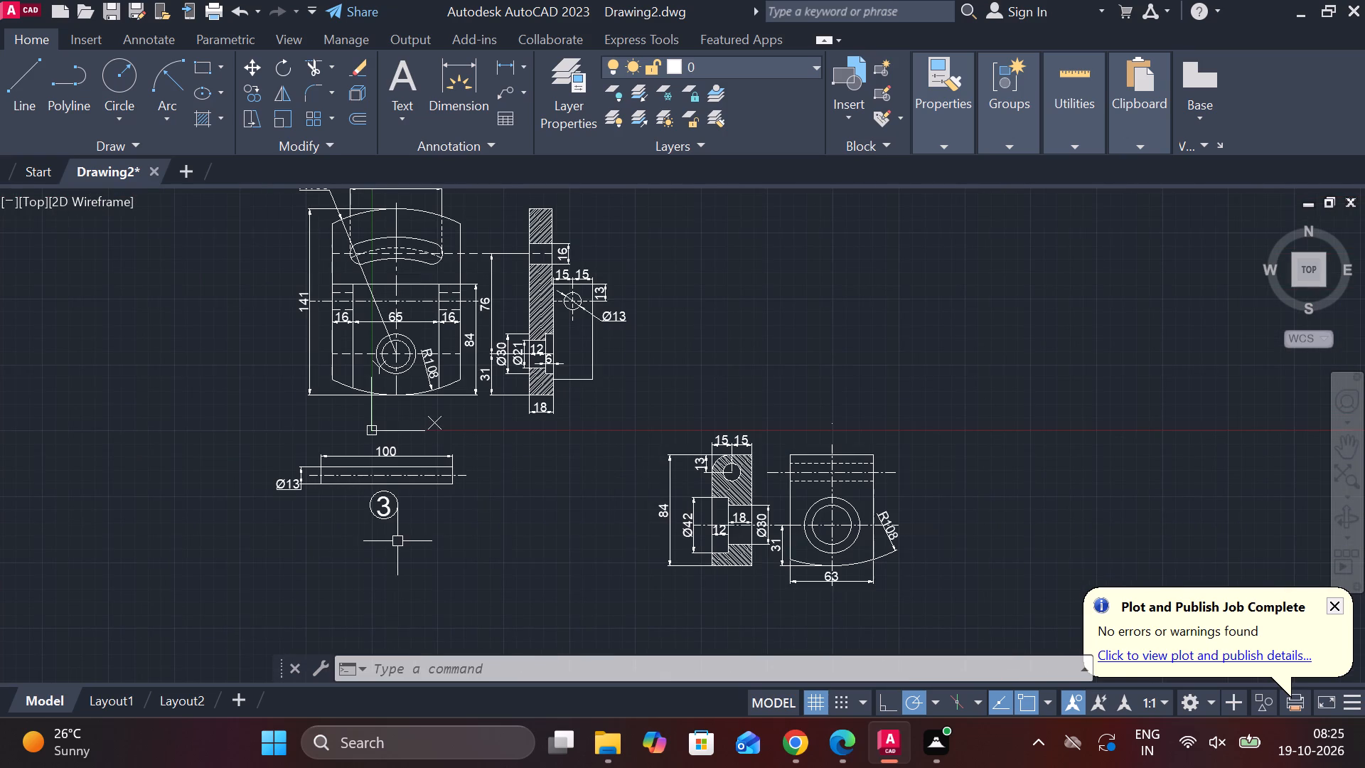
scroll(394, 517, "up", 1)
middle_click_drag(394, 517, 462, 582)
scroll(437, 564, "up", 1)
middle_click_drag(437, 564, 519, 506)
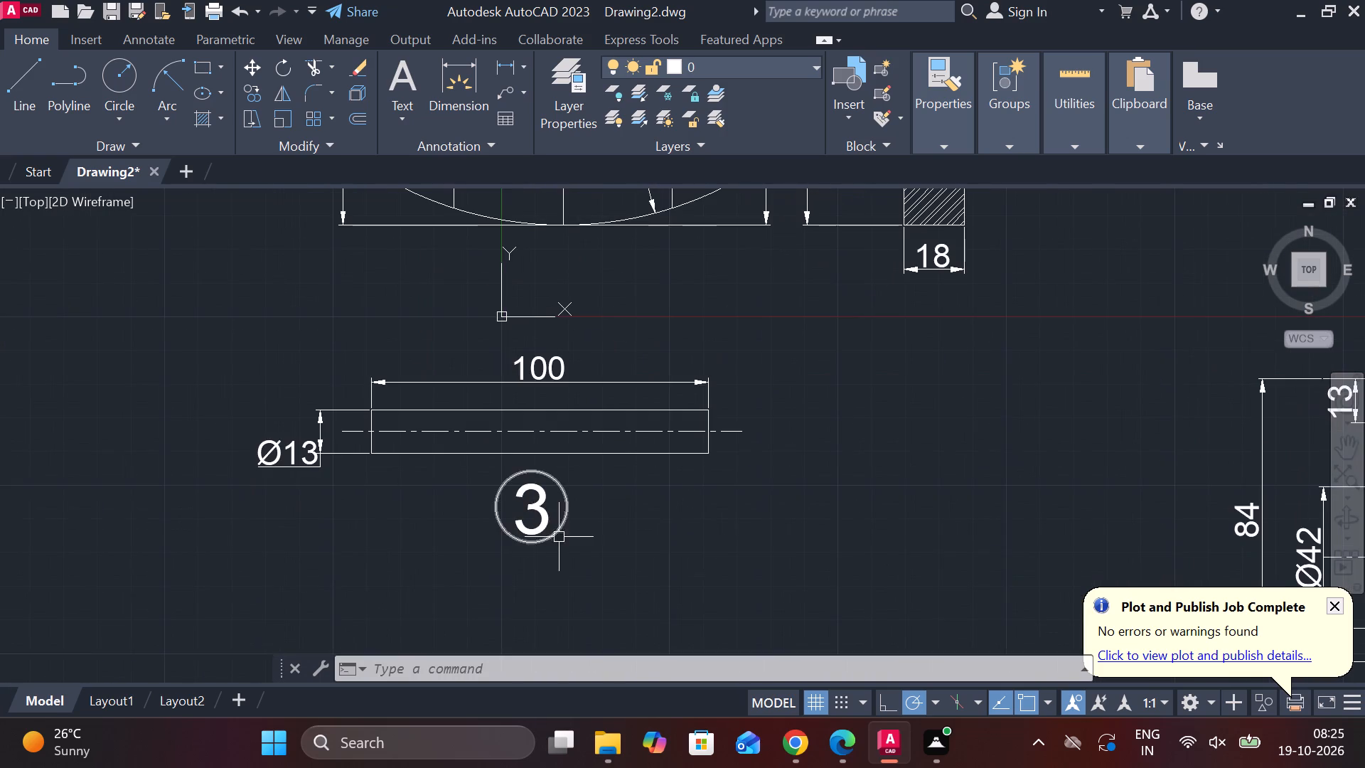
left_click(584, 533)
left_click(457, 469)
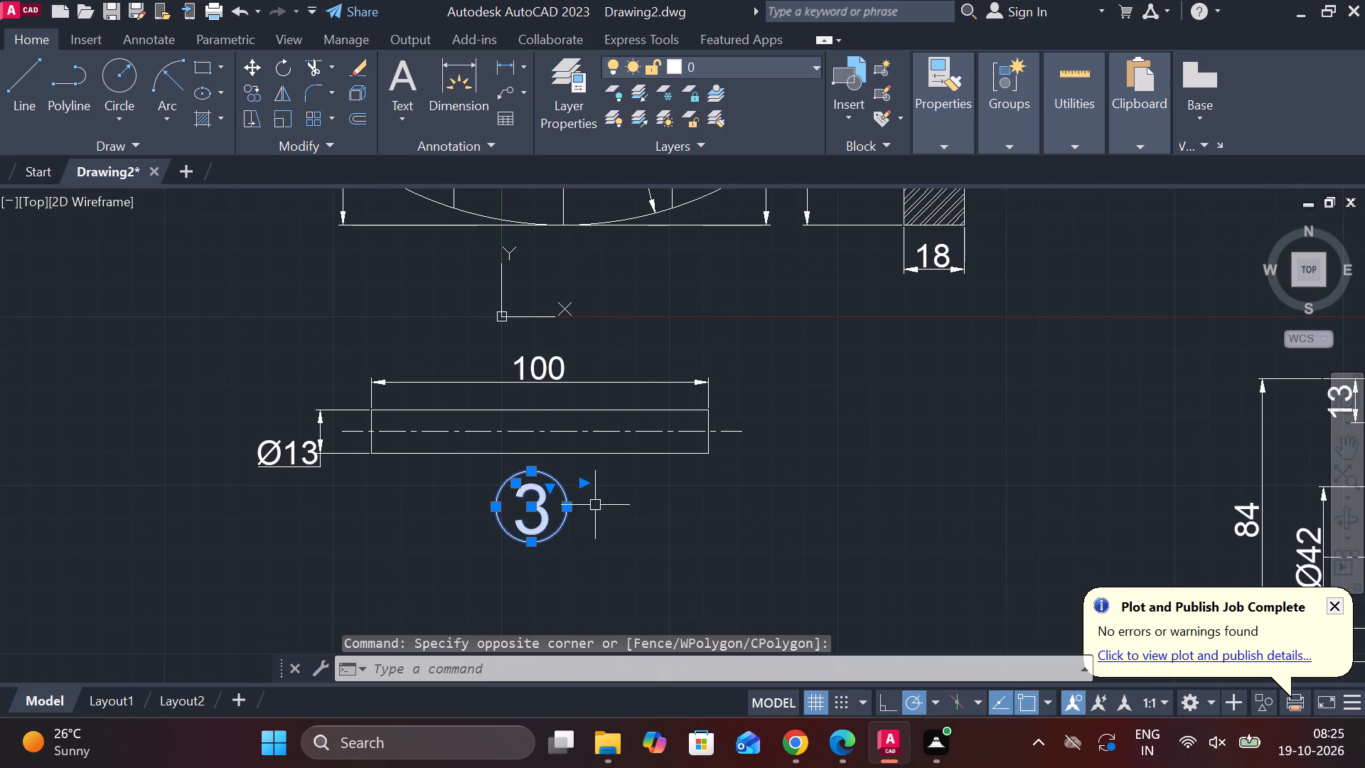
type("CO")
key("Return")
left_click(600, 519)
scroll(719, 511, "down", 1)
middle_click_drag(725, 508, 417, 425)
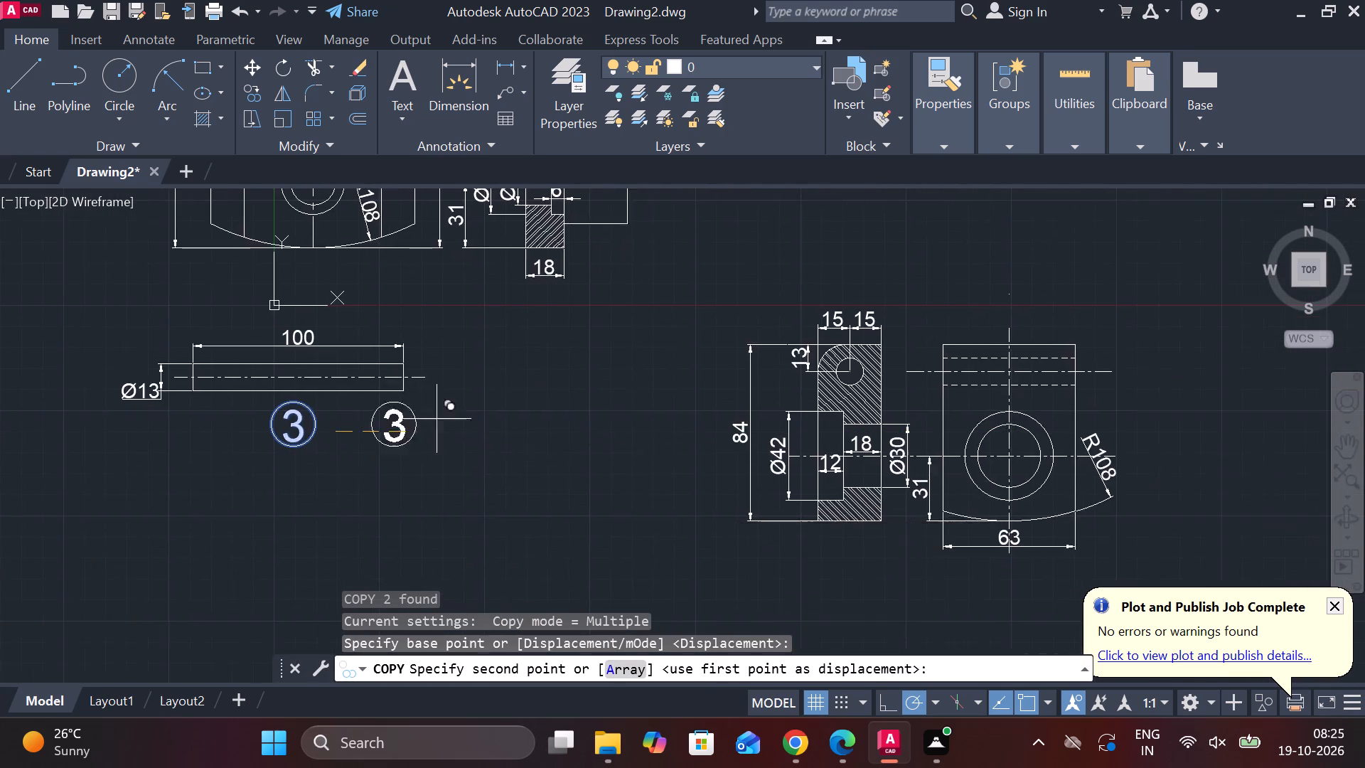
middle_click_drag(687, 514, 491, 478)
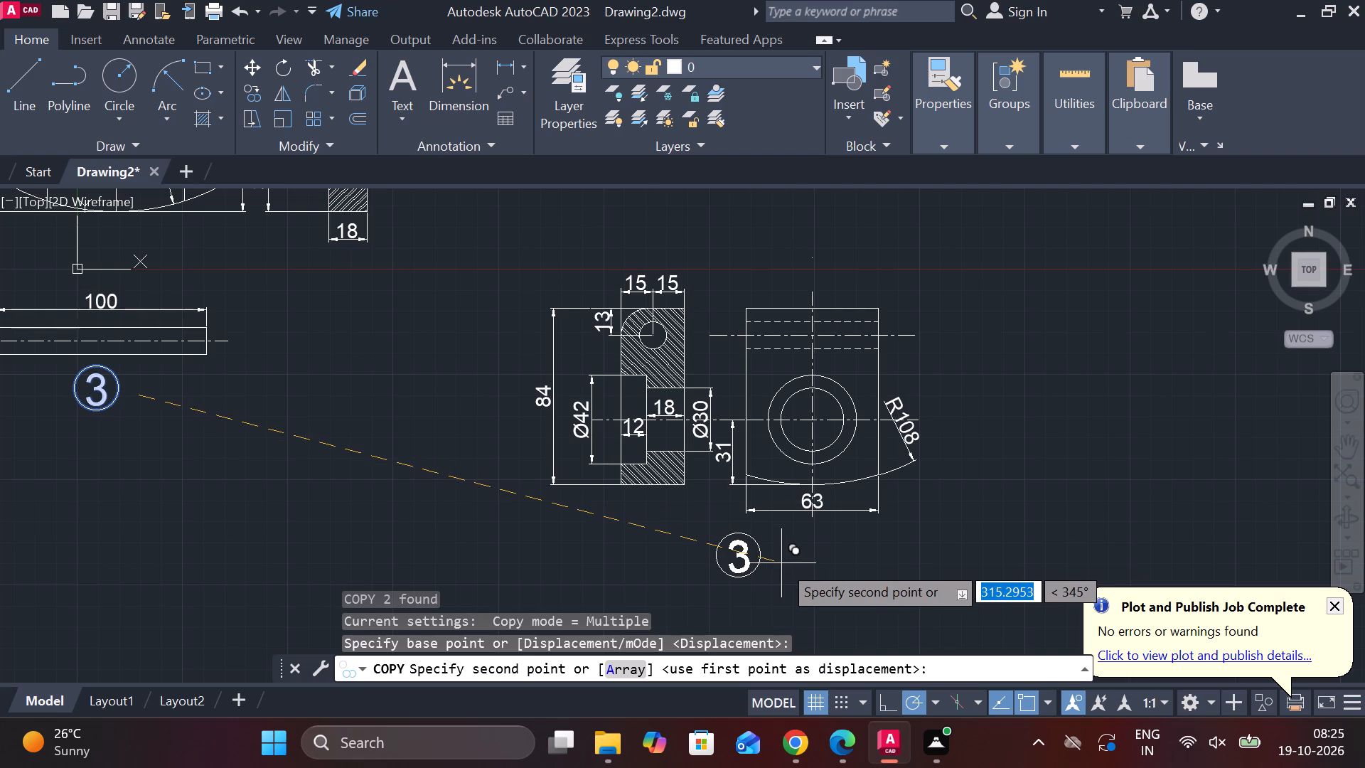
left_click(781, 563)
key("Escape")
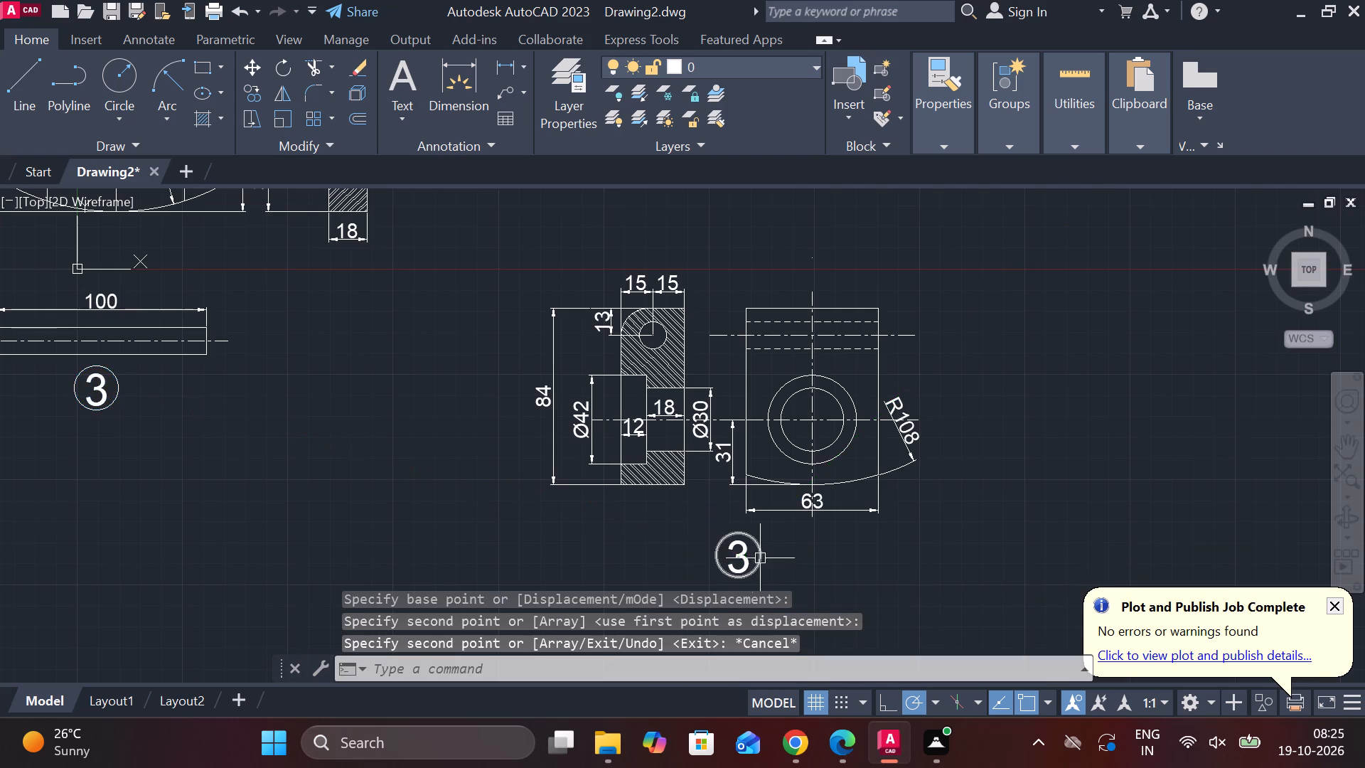
Change the number in the copied circle to 2.
scroll(705, 562, "up", 2)
double_click(798, 549)
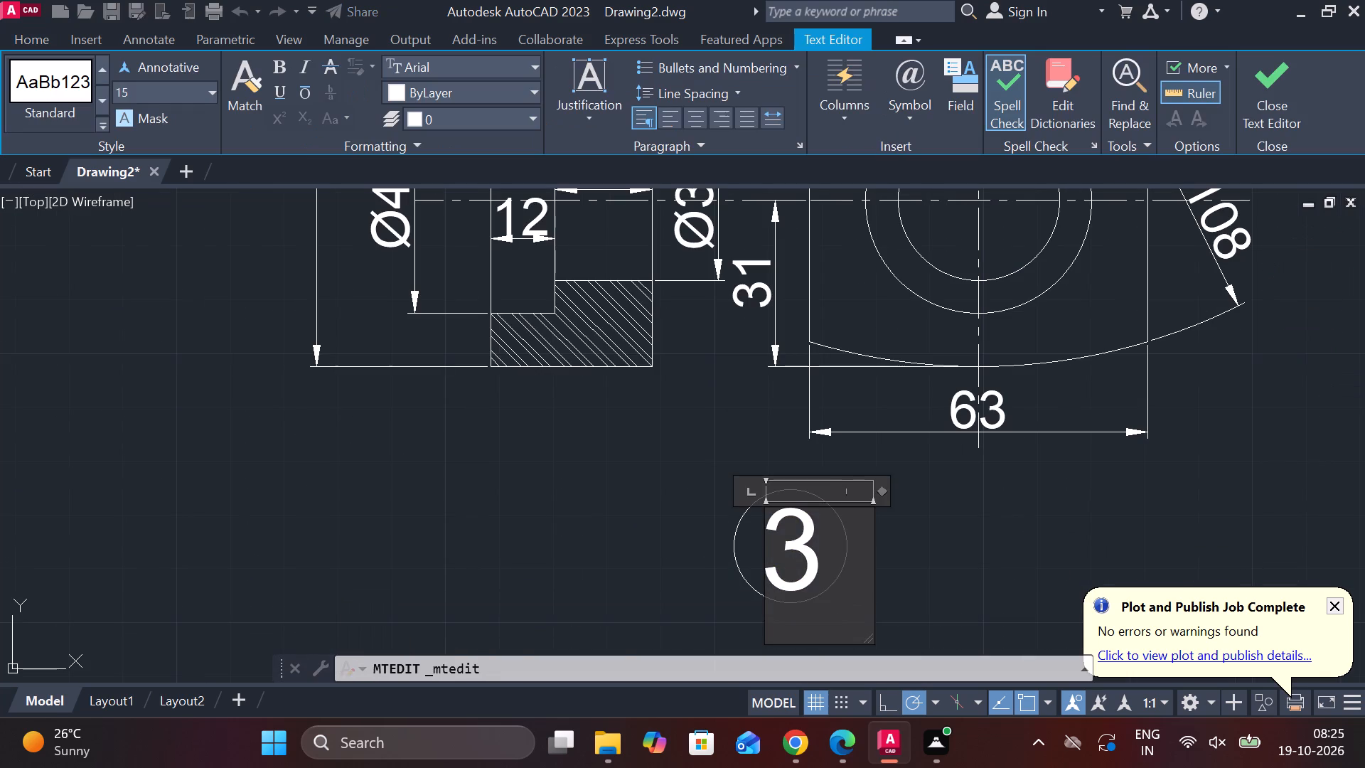
key("BackSpace")
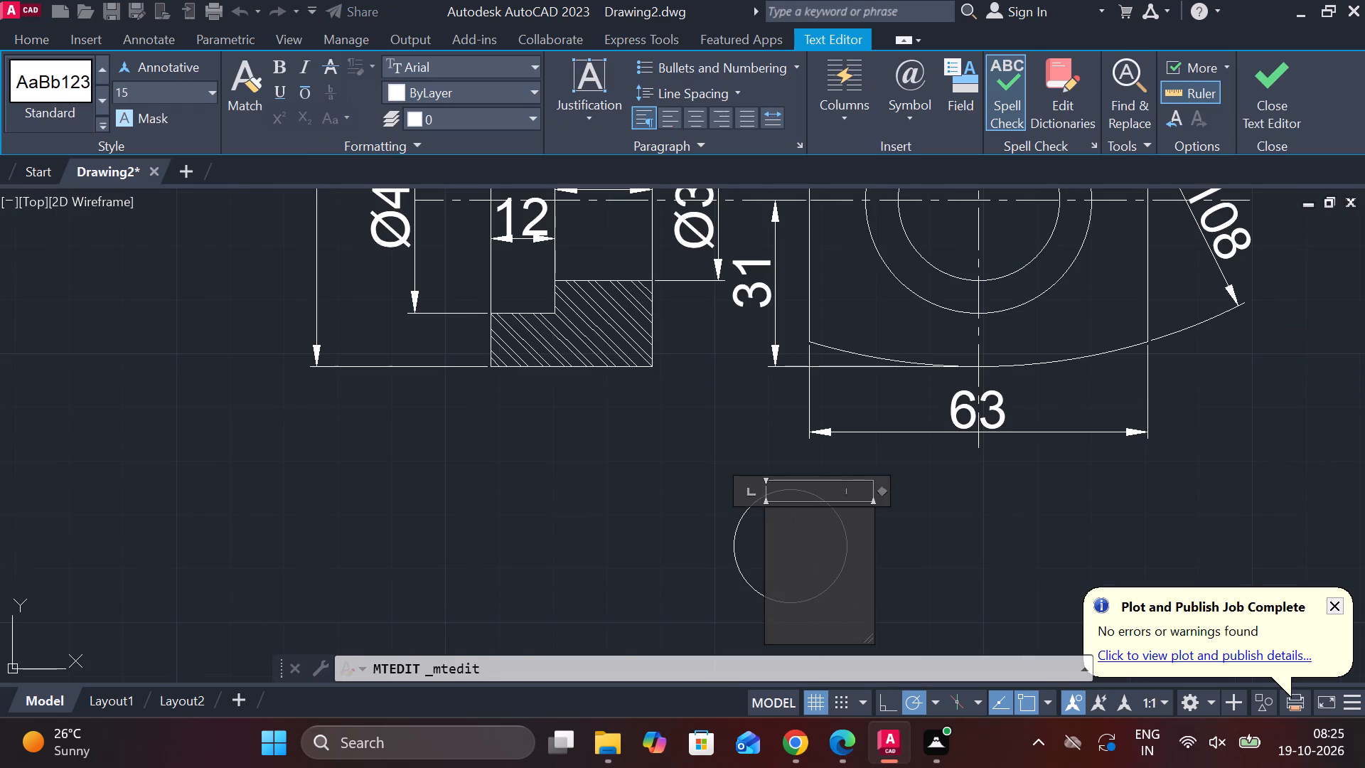
key("2")
left_click(1293, 100)
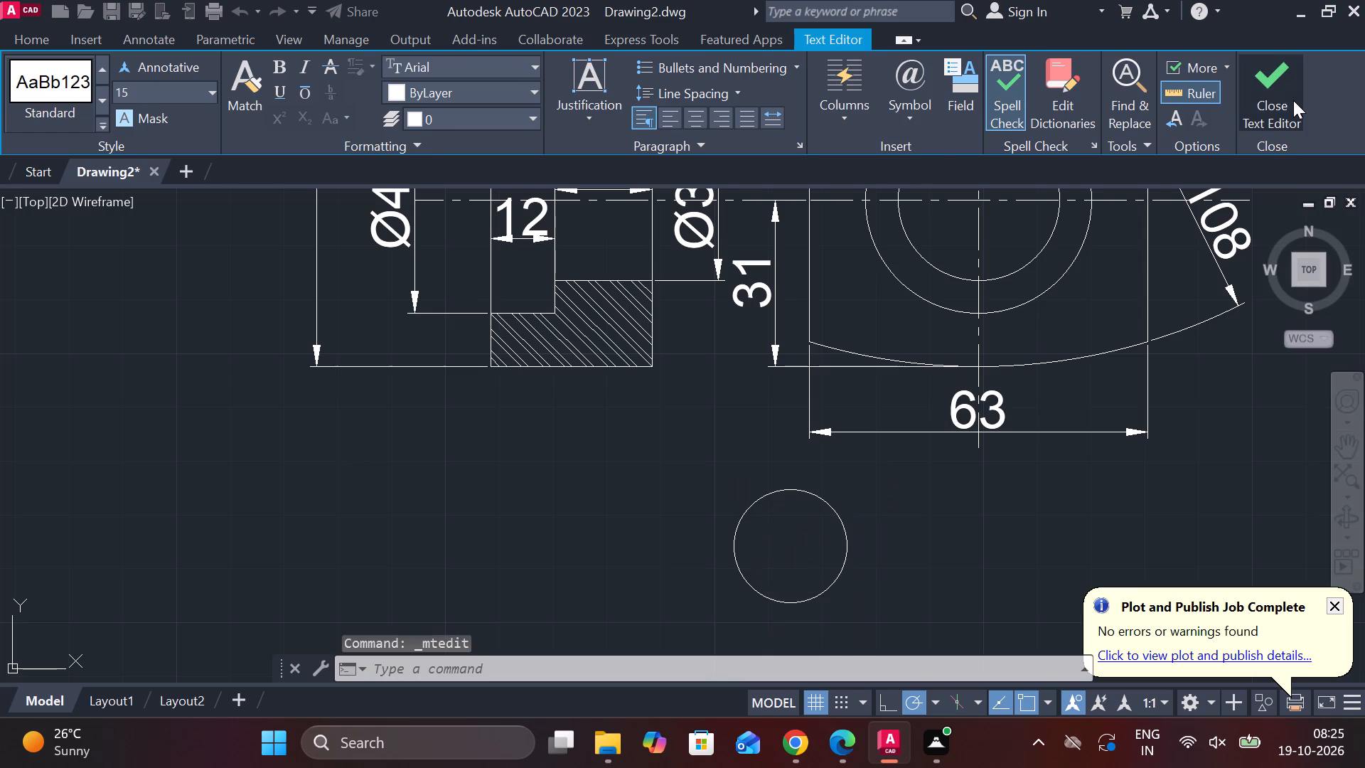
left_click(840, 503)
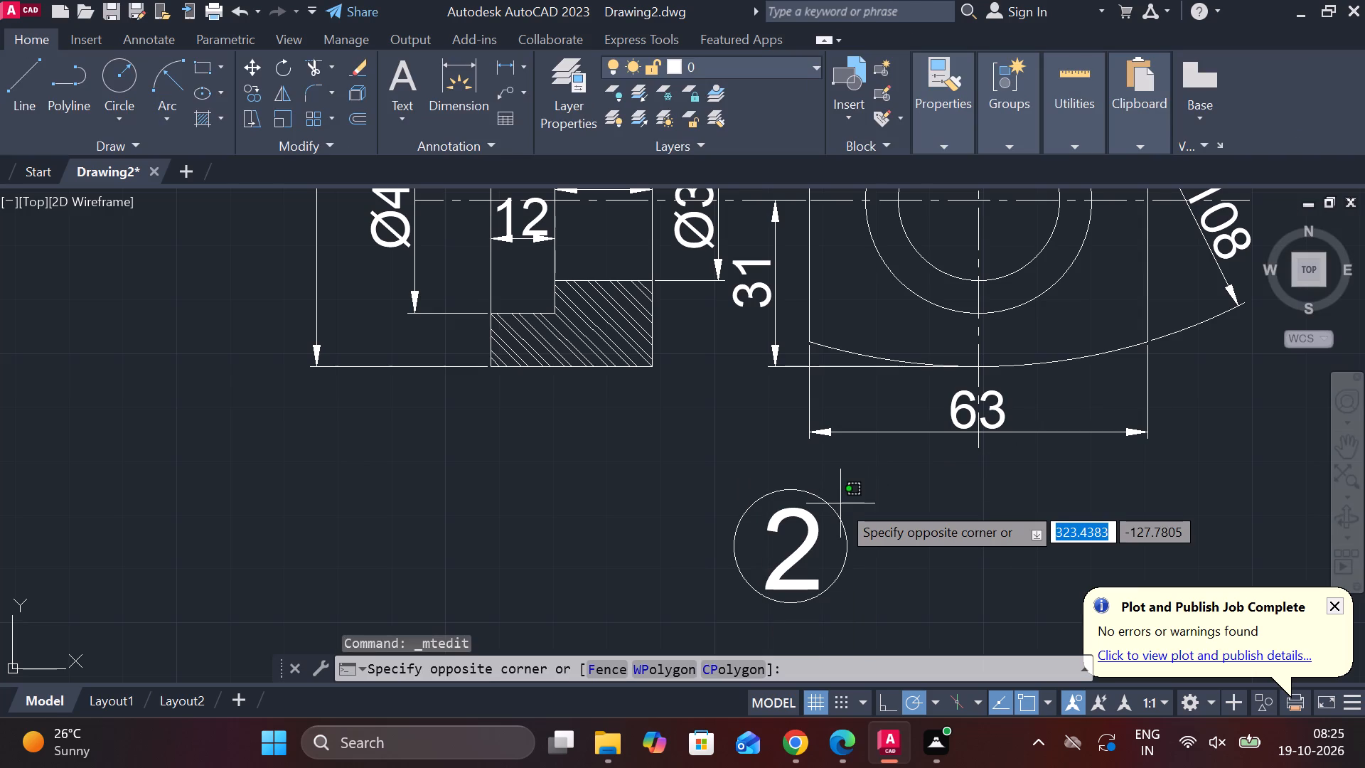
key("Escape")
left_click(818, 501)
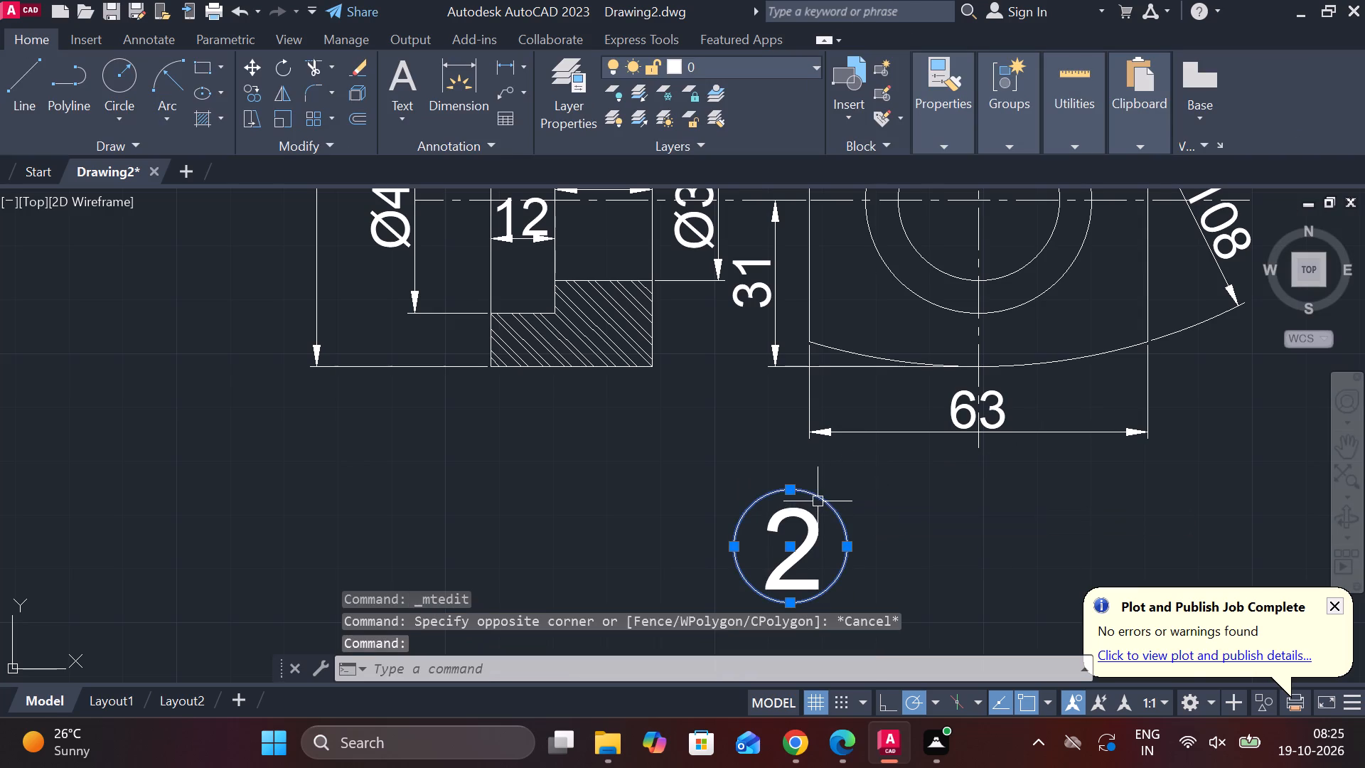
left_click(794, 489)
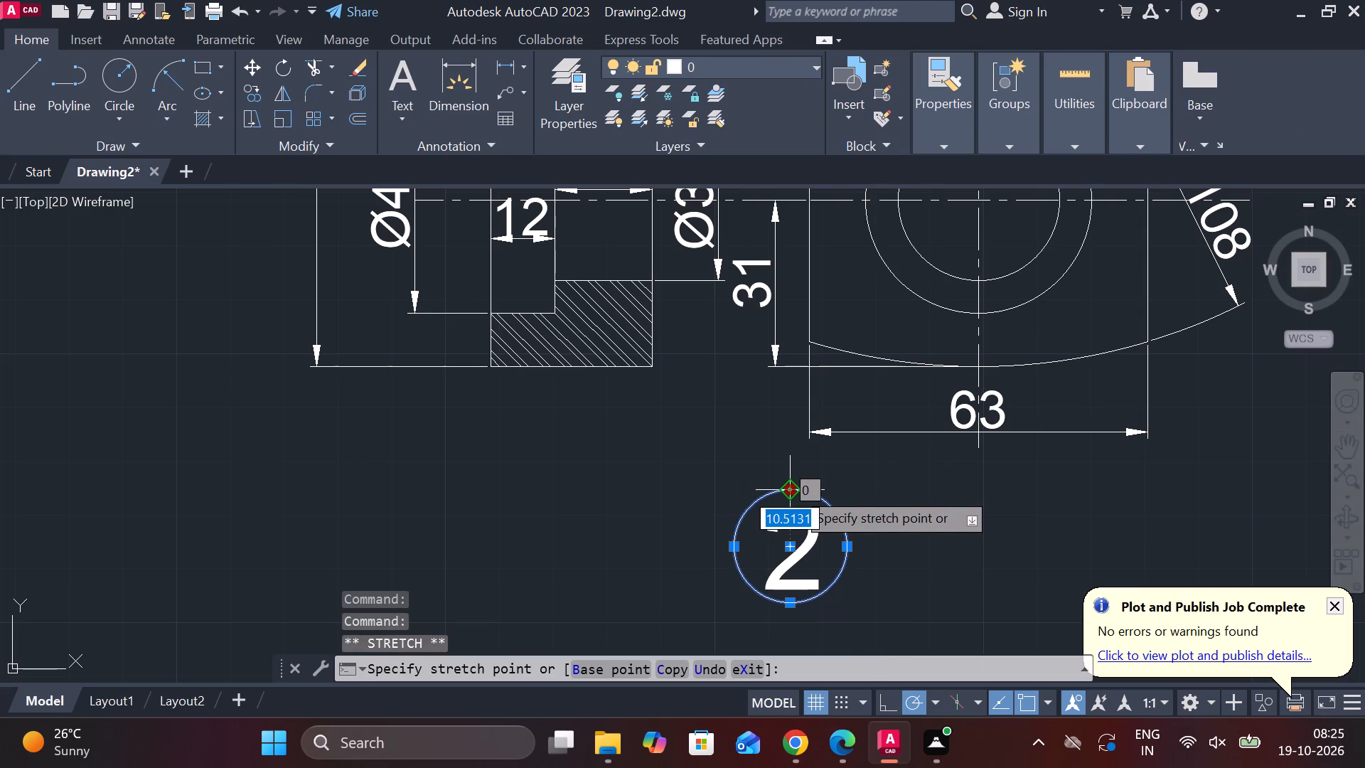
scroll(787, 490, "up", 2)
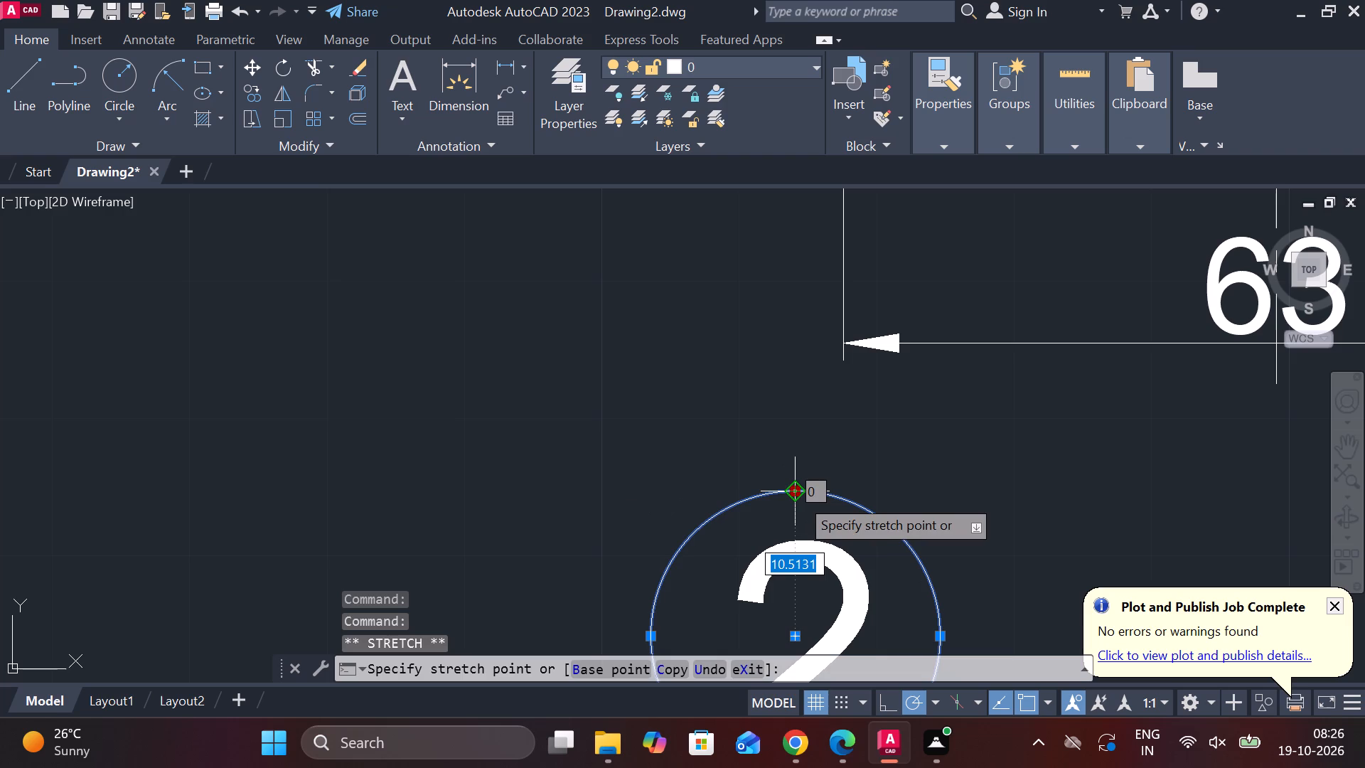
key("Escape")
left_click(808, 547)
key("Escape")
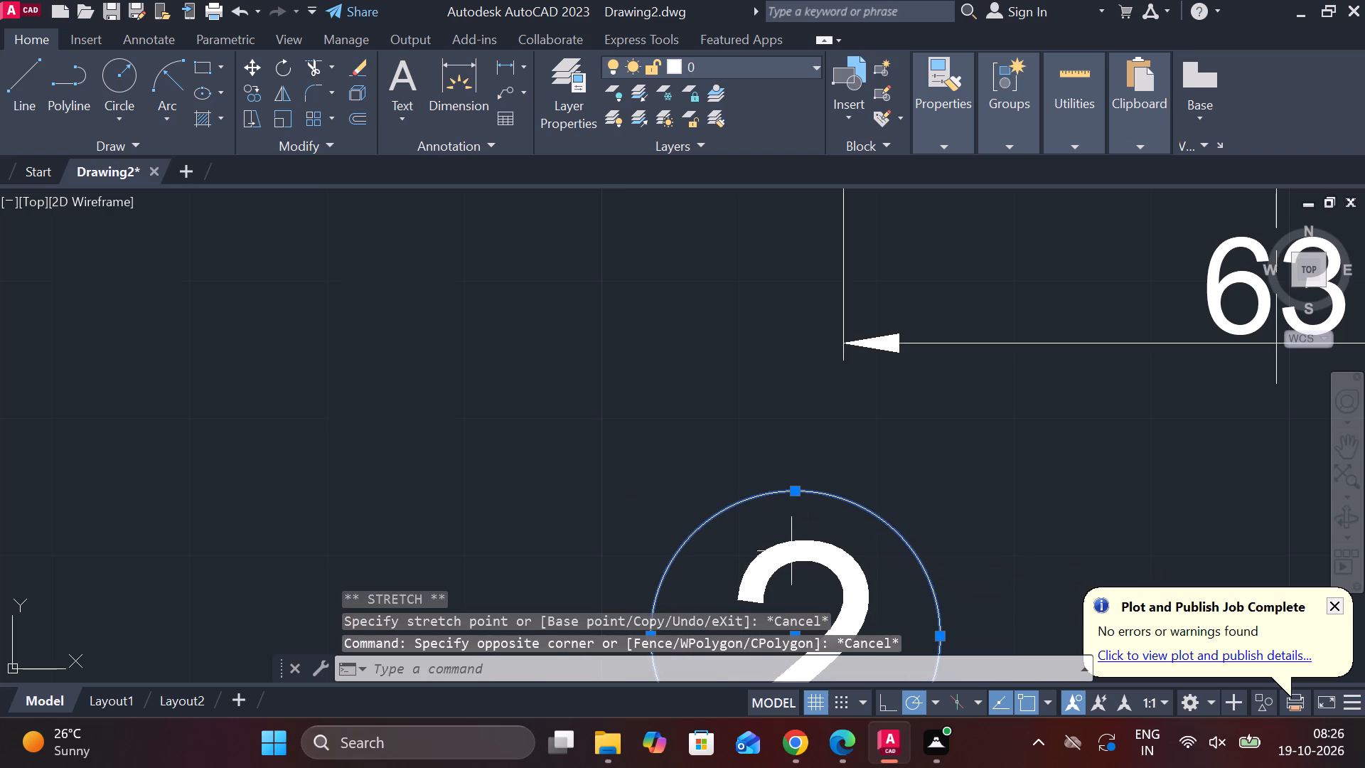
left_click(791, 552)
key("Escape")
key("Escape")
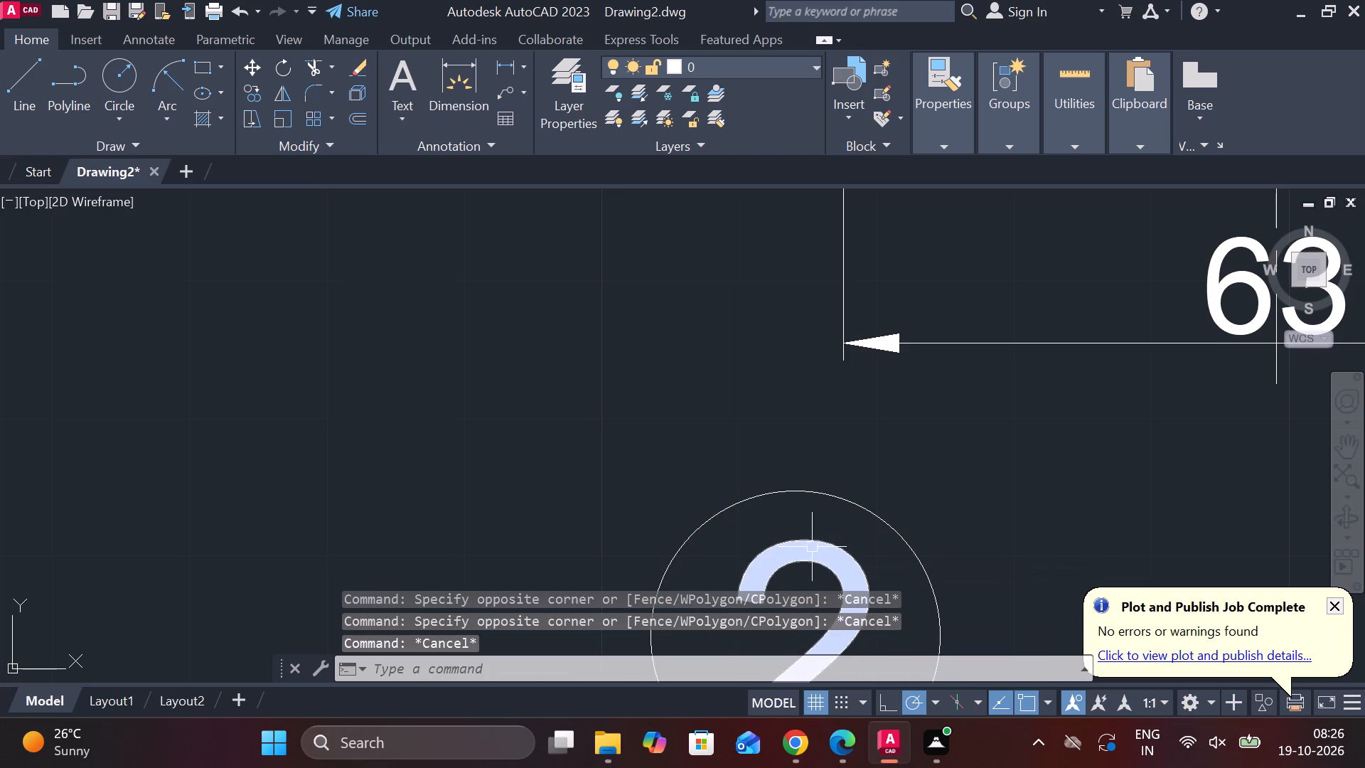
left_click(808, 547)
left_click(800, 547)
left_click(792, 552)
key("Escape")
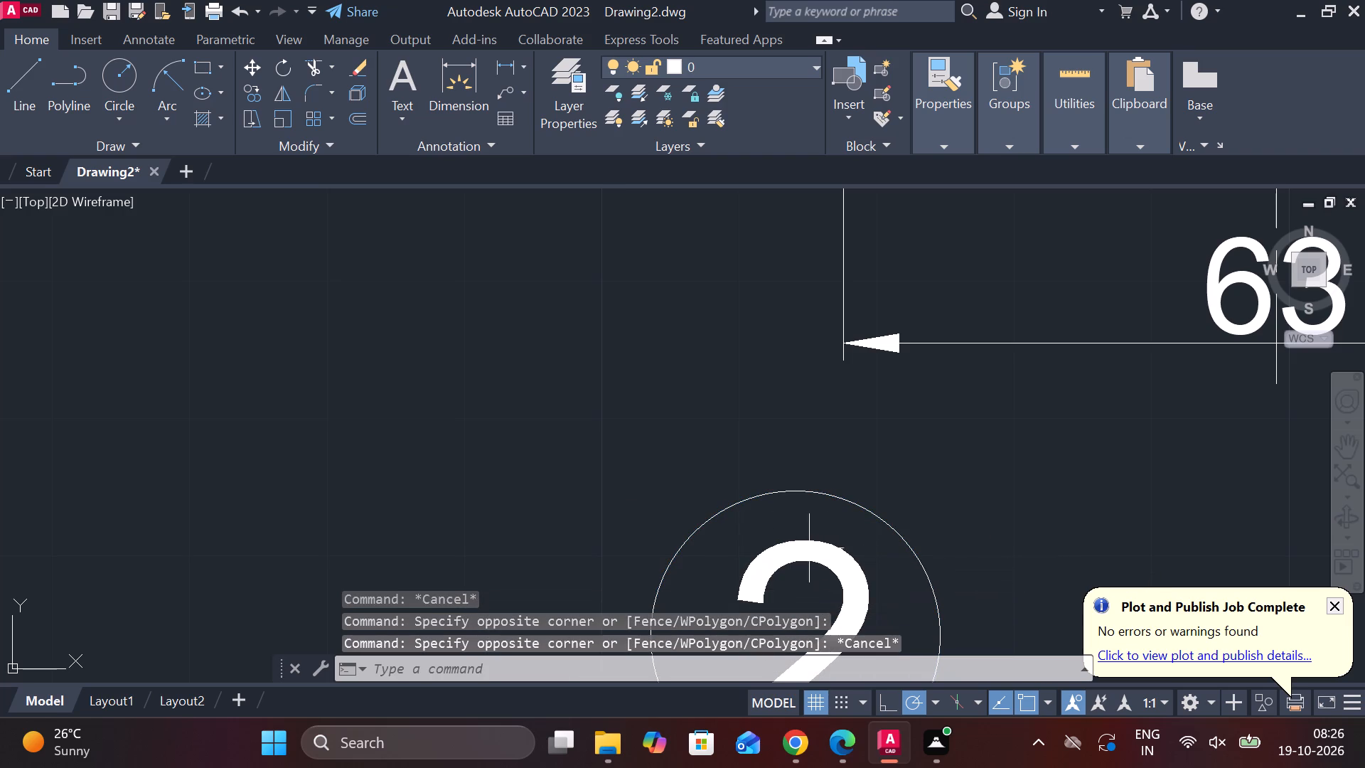
Move both views of part 2 with their dimensions and number horizontally to beside part 3, beneath part 1's hatched view.
scroll(825, 548, "down", 3)
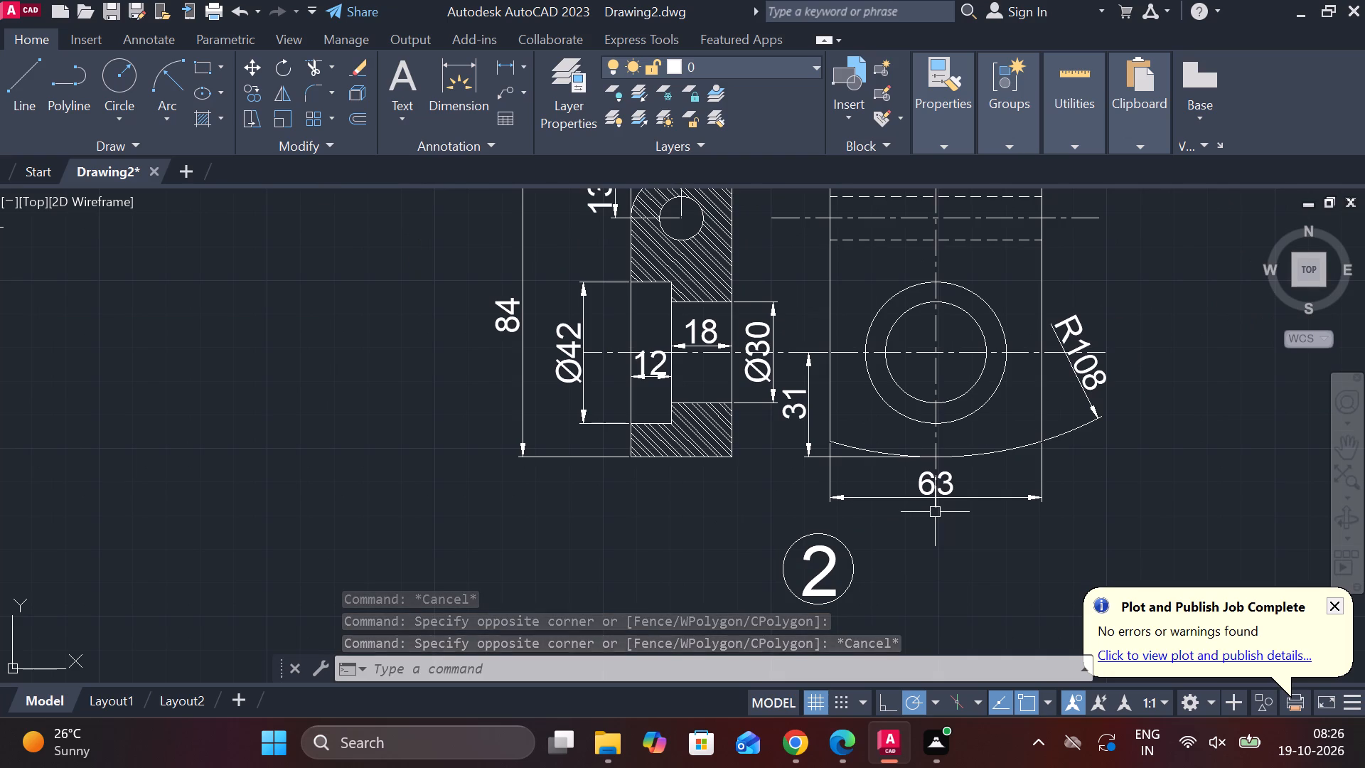
scroll(935, 512, "down", 2)
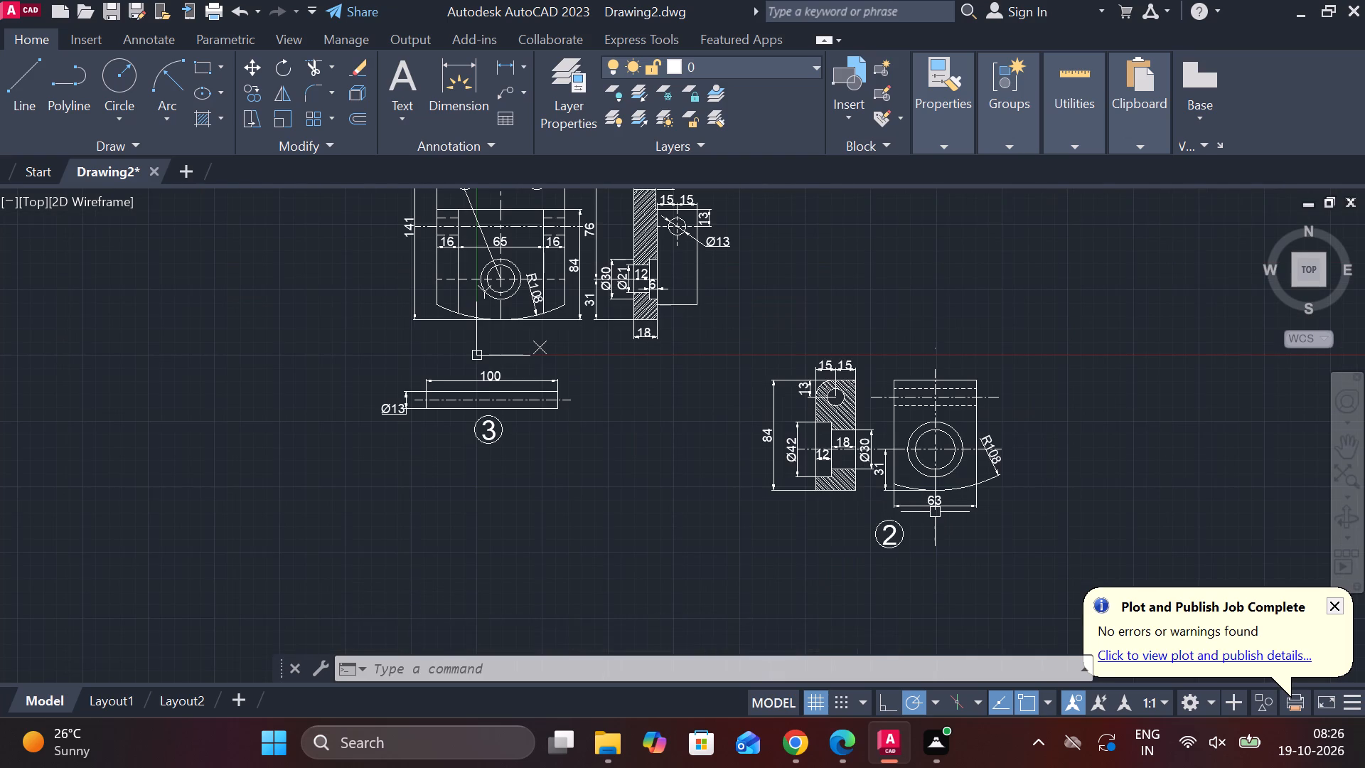
key("Escape")
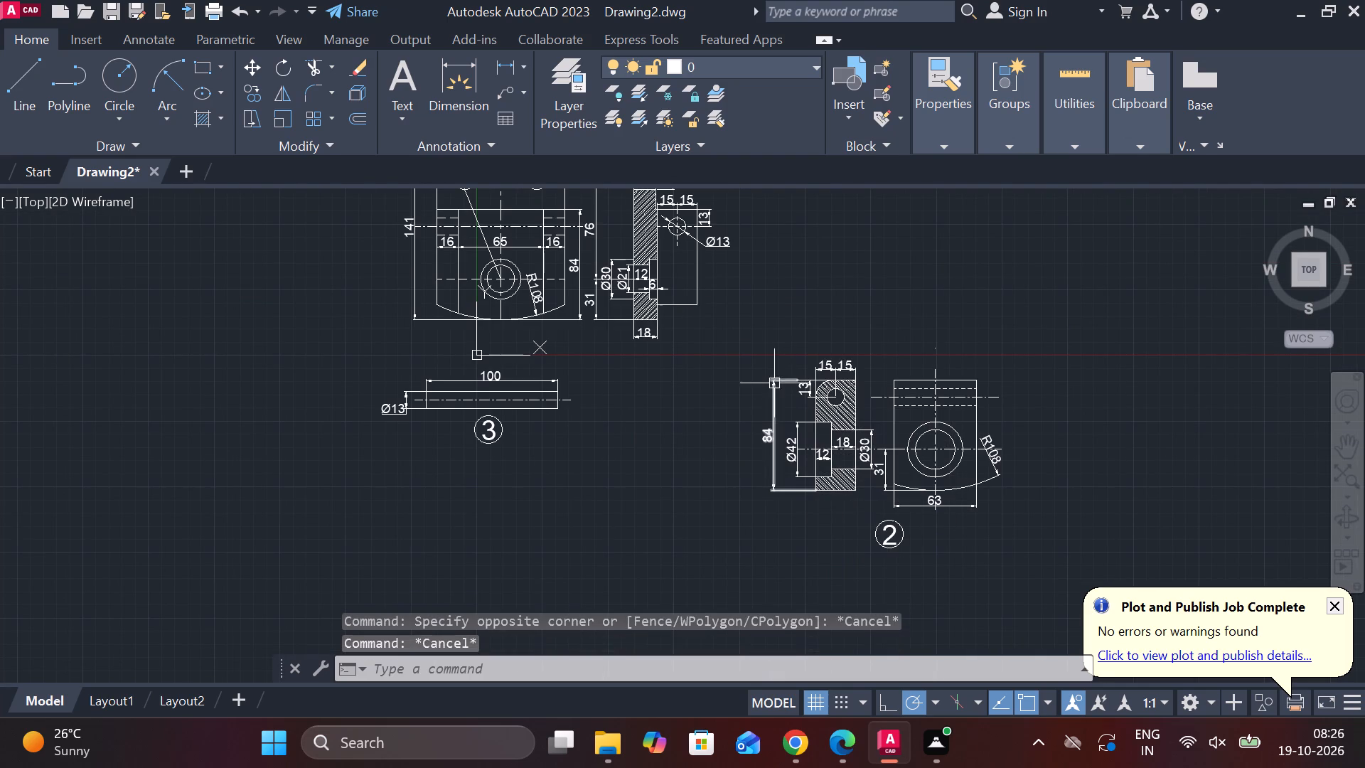
left_click(738, 331)
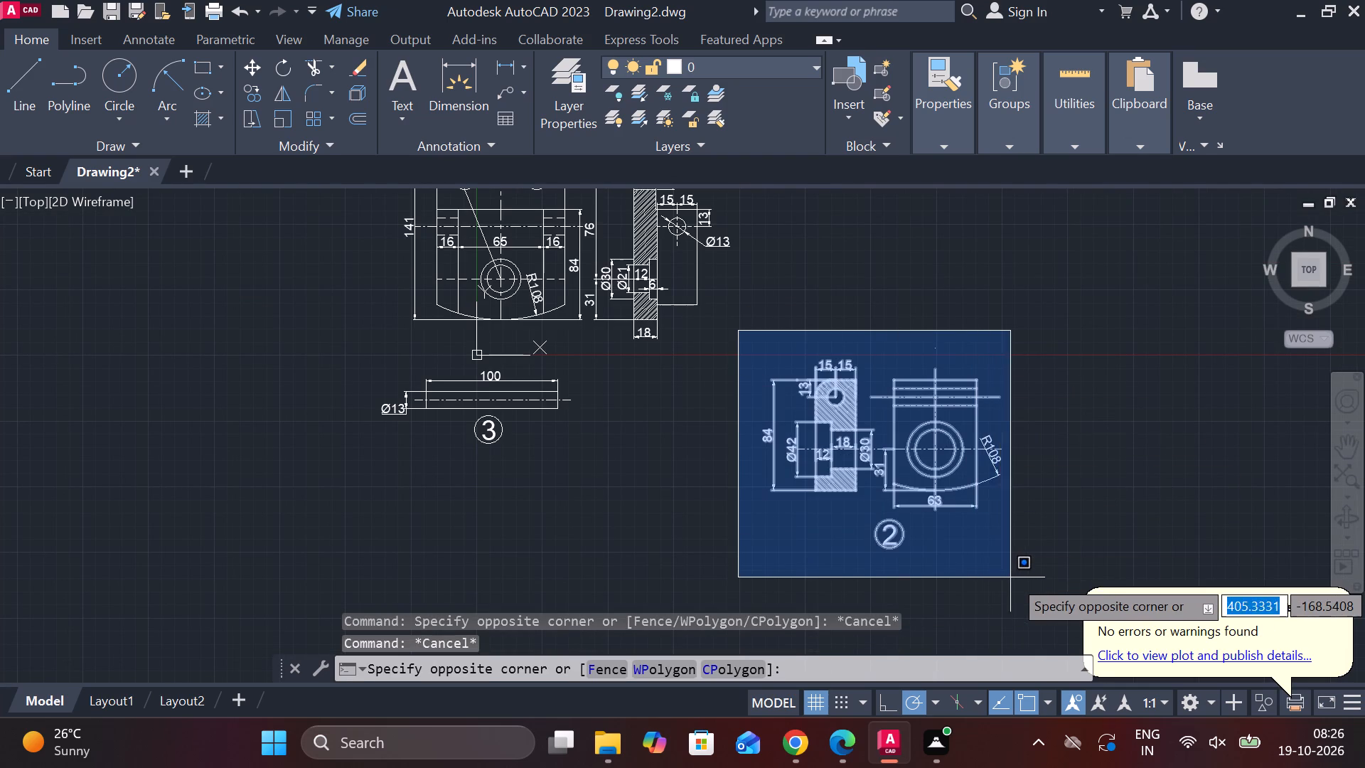
left_click(1025, 577)
key("m")
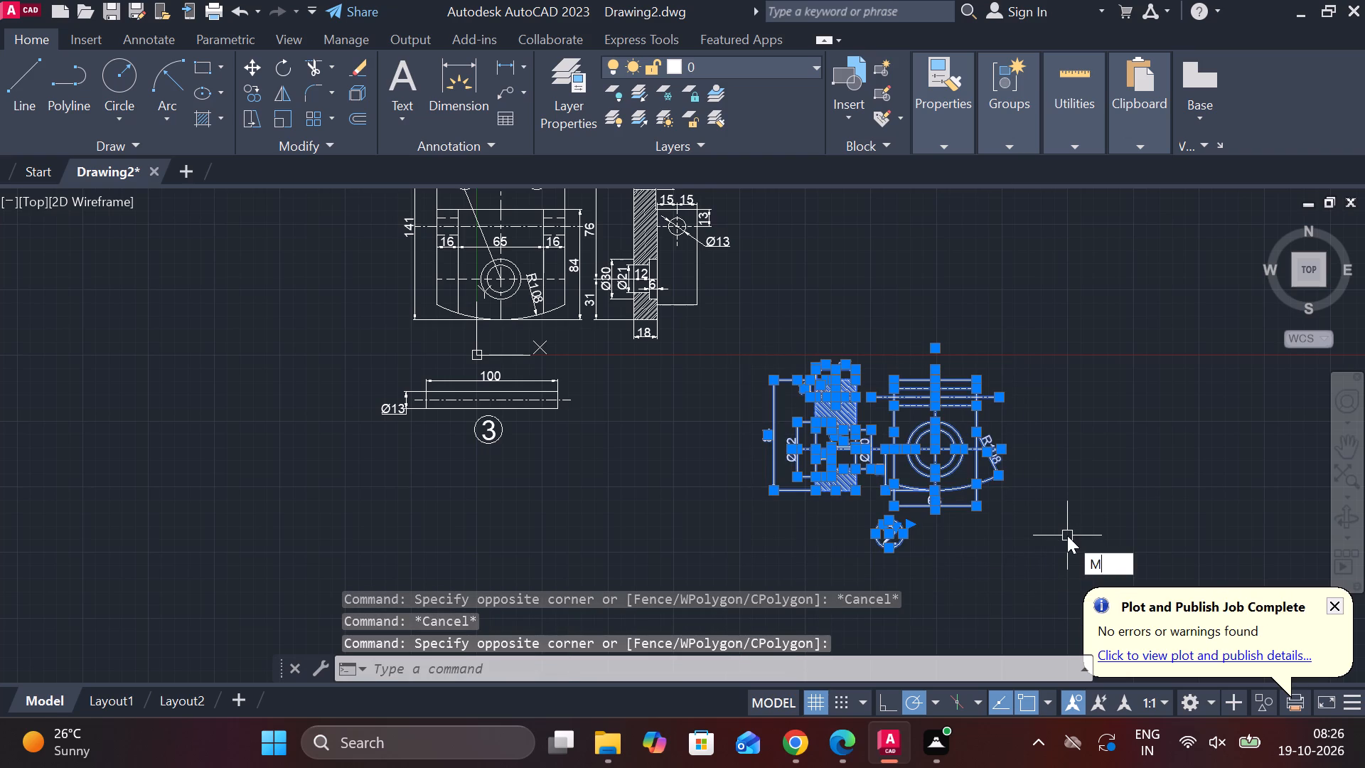
key("Return")
left_click(1058, 507)
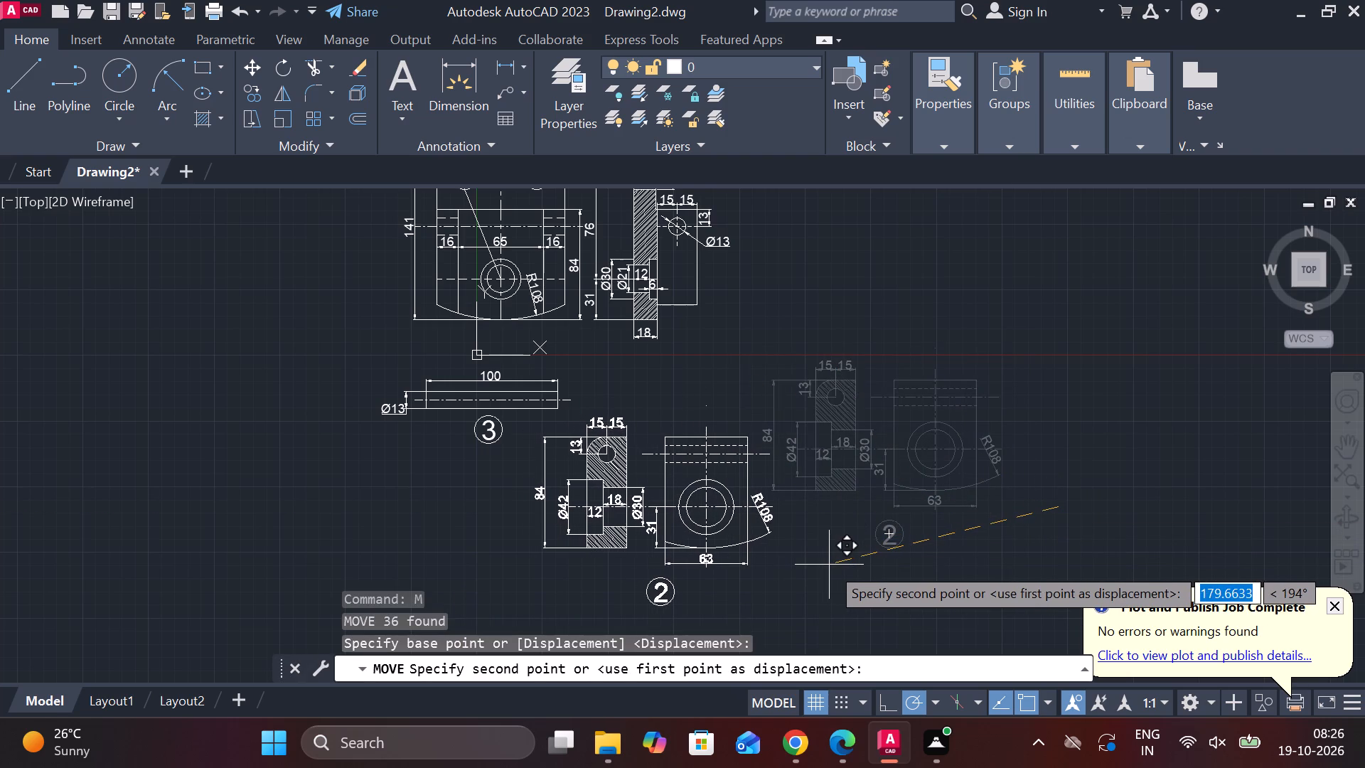
left_click(870, 513)
Draw a horizontal line 9 long in the empty area beside part 1's hatched view, on the side away from its front view.
middle_click_drag(919, 462, 903, 496)
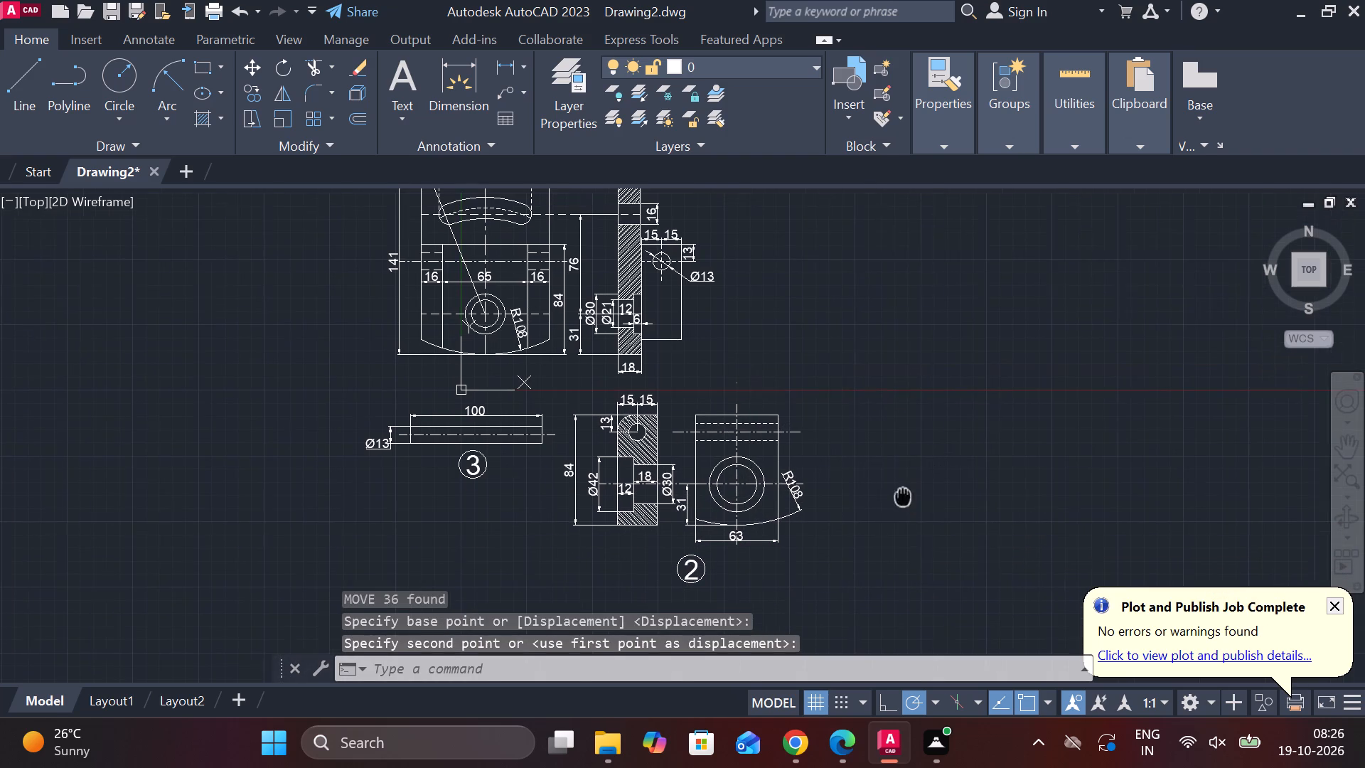
middle_click_drag(903, 496, 901, 496)
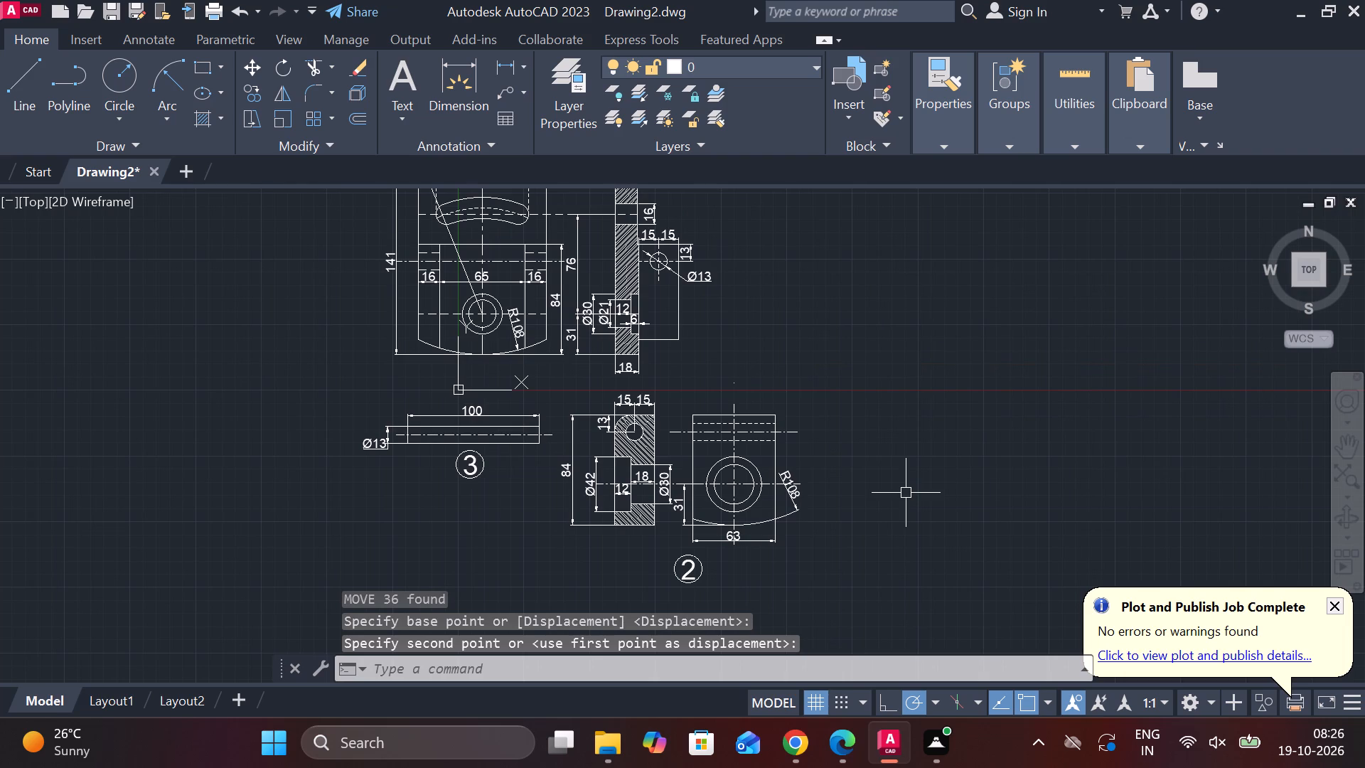
middle_click_drag(777, 369, 746, 496)
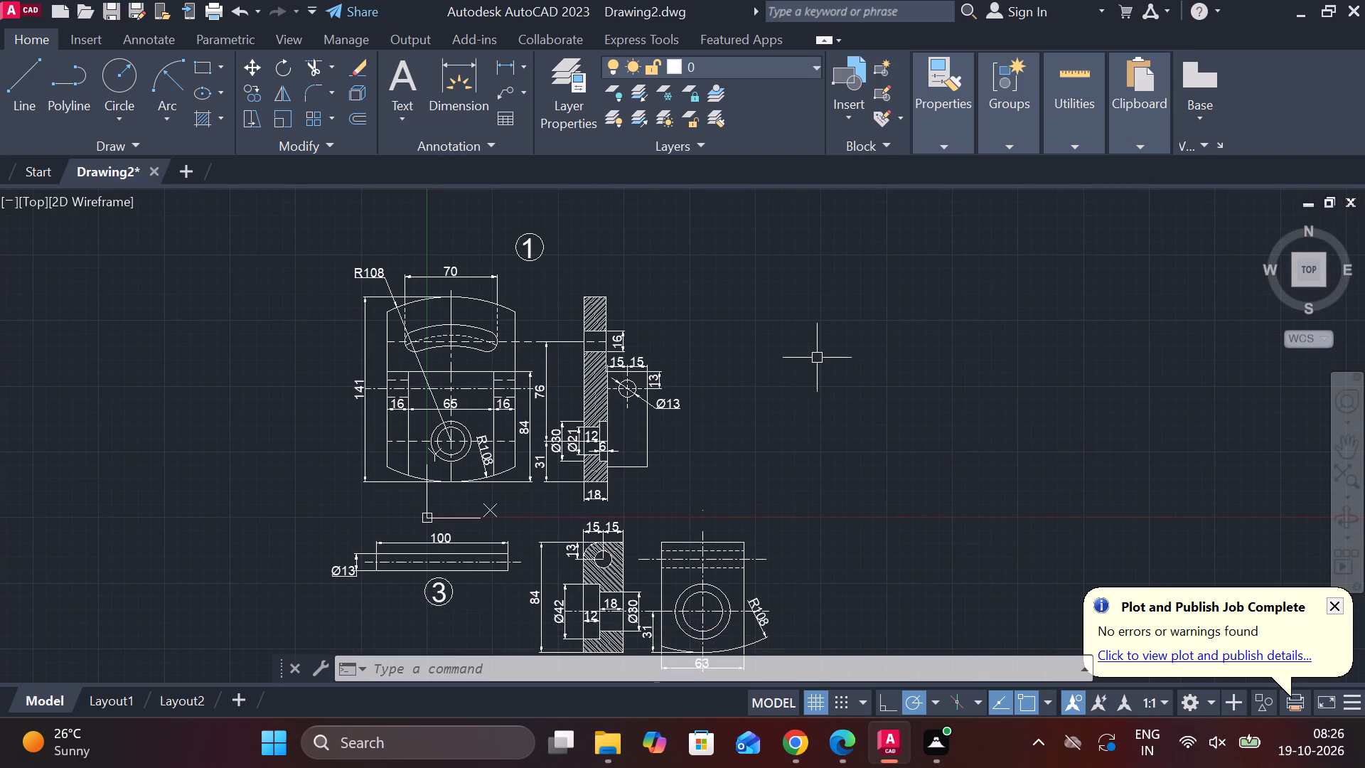
key("l")
key("Return")
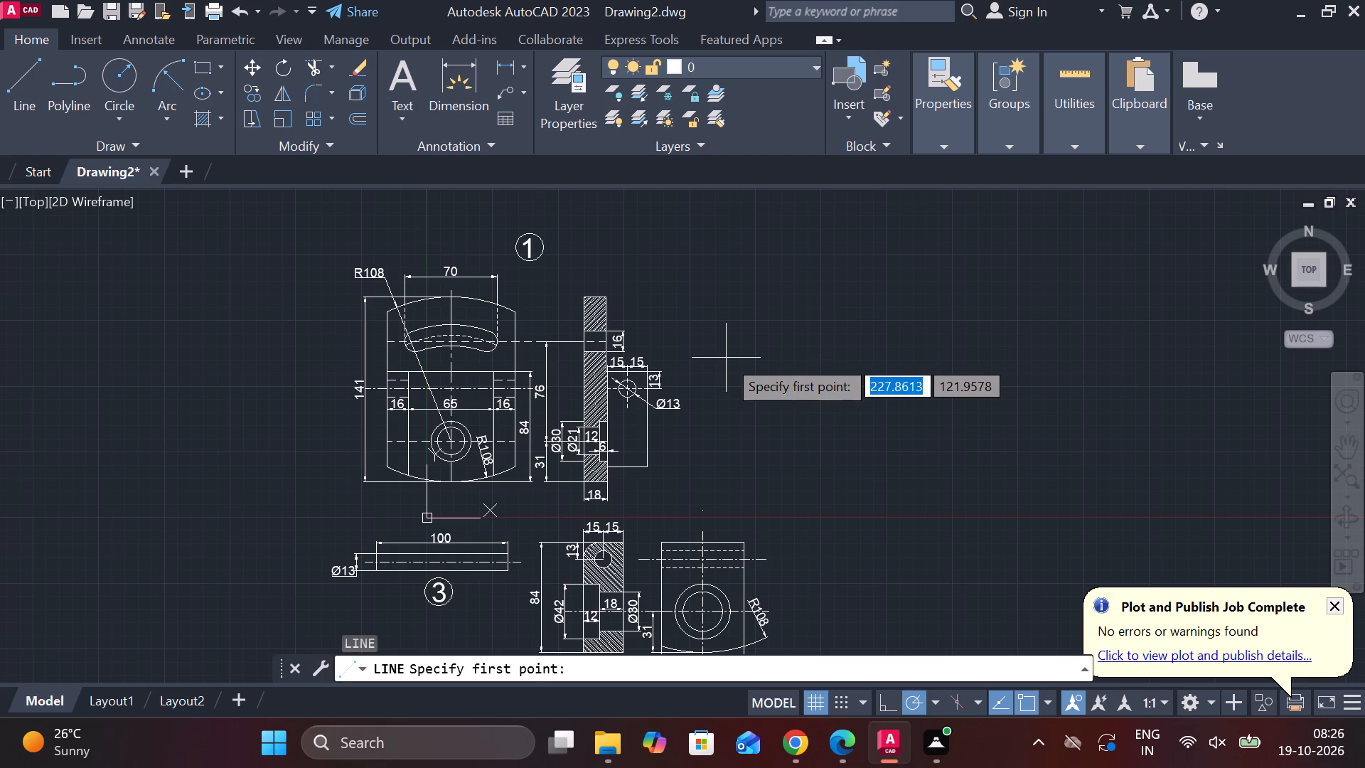
left_click(726, 358)
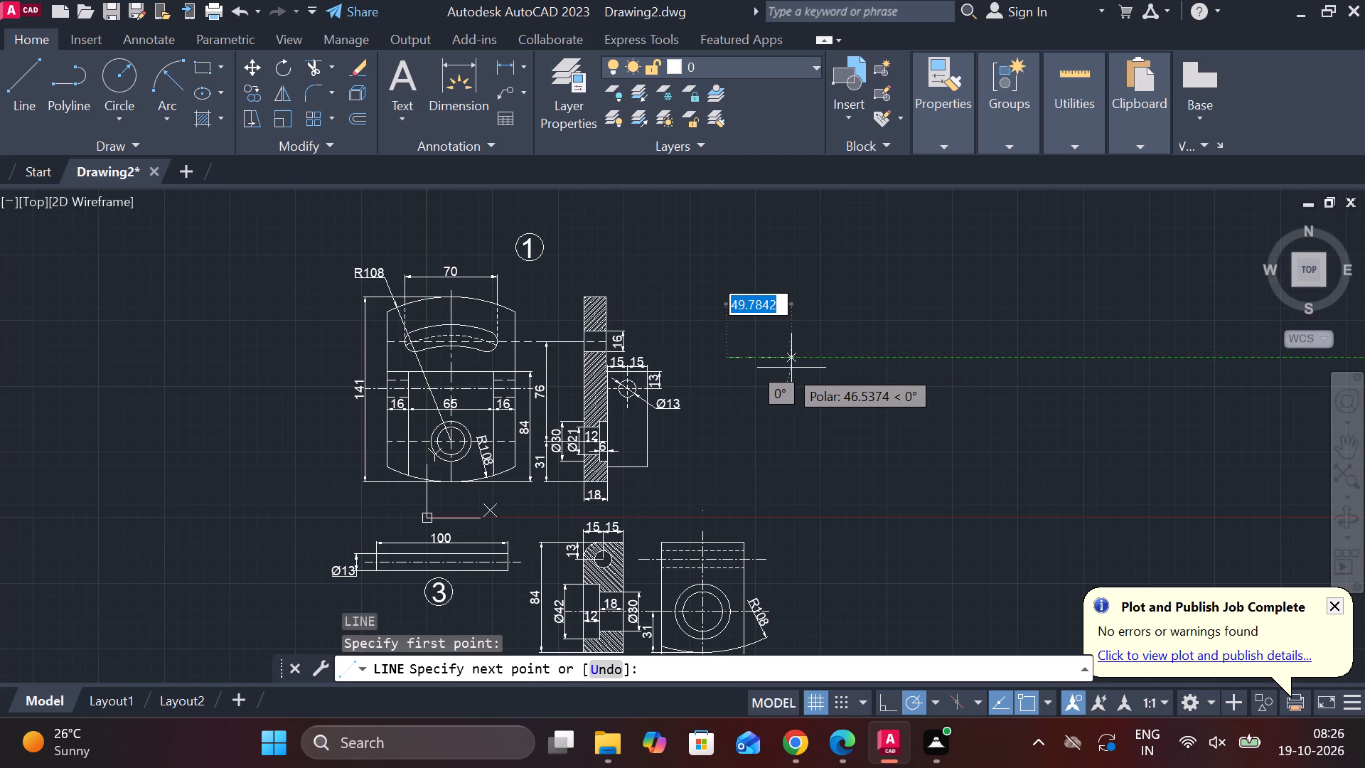
key("9")
key("Return")
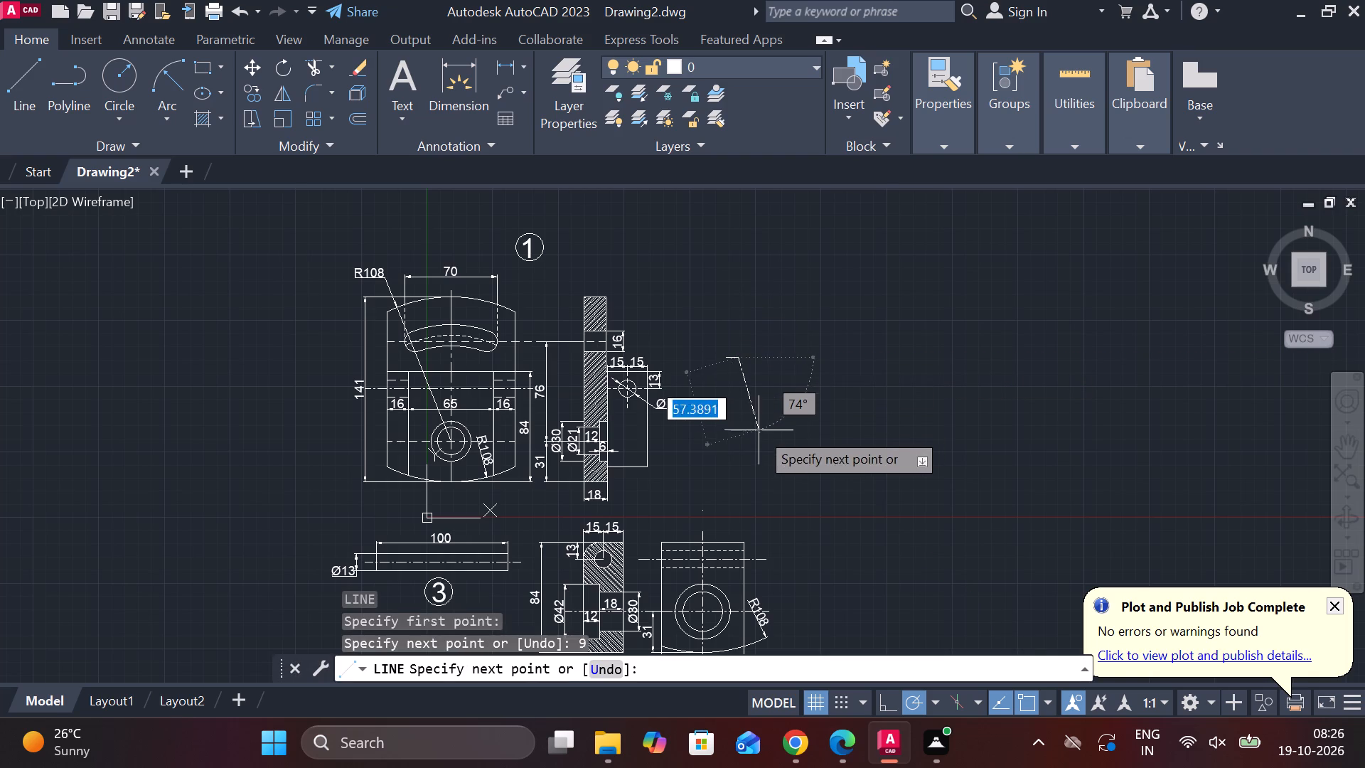
scroll(878, 411, "up", 1)
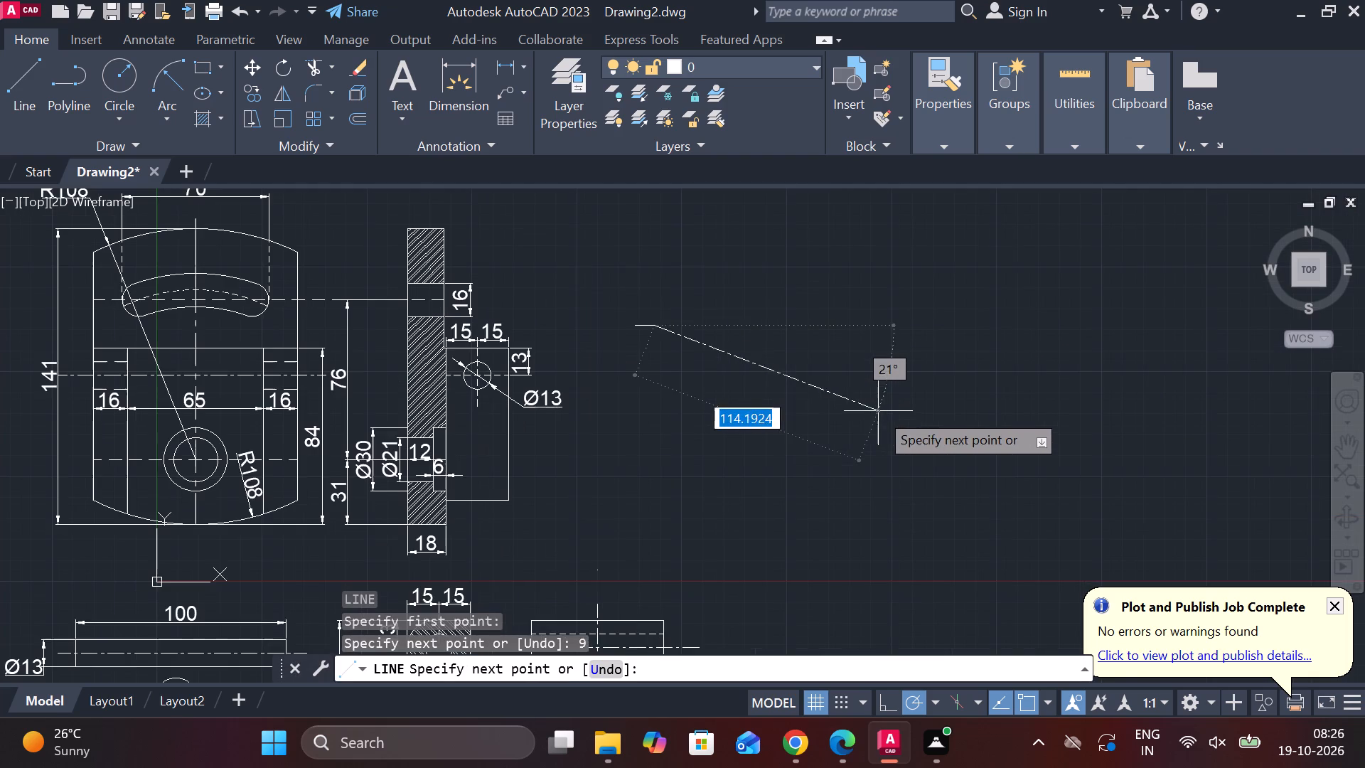
key("Escape")
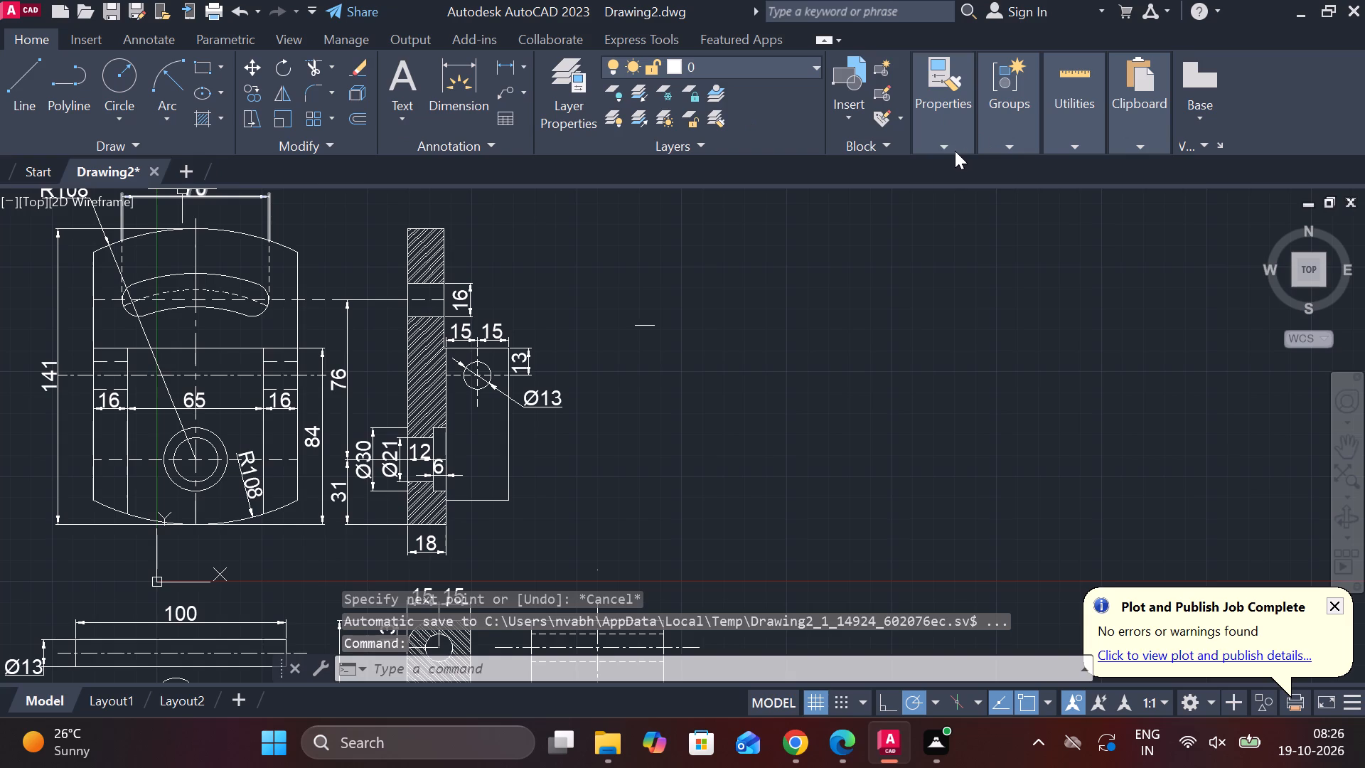
With the linetype set to ByLayer, extend the 9-long line into a closed rectangle 9 wide and 60 high below it.
left_click(955, 151)
left_click(1088, 214)
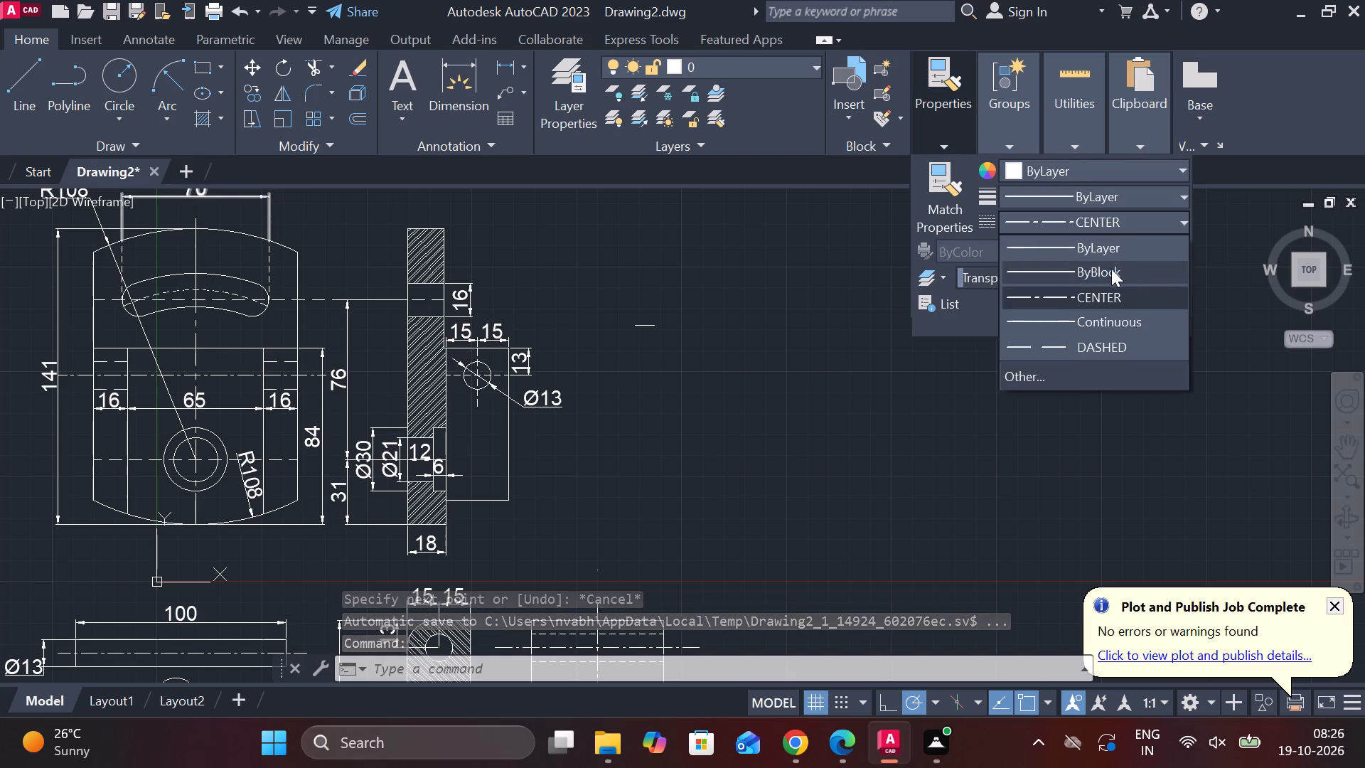
left_click(1075, 239)
key("Escape")
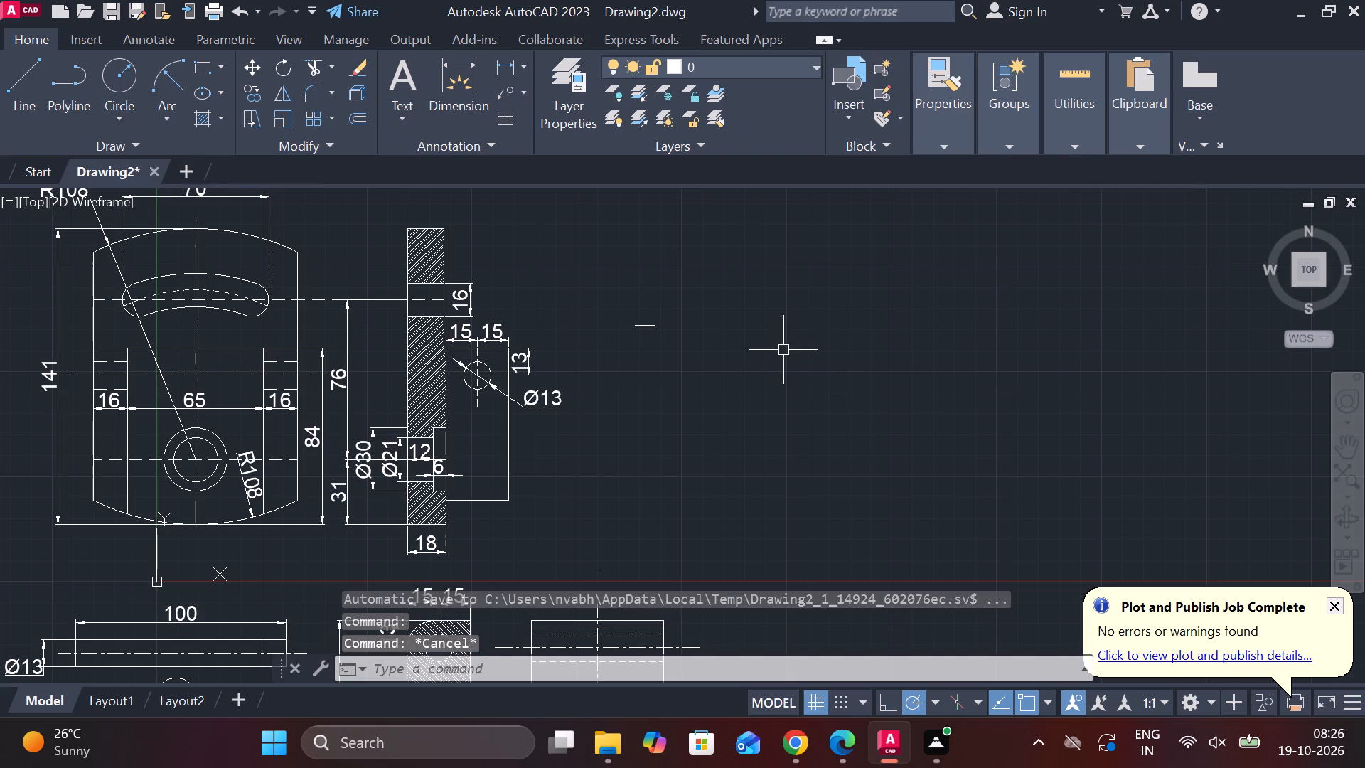
key("l")
key("Return")
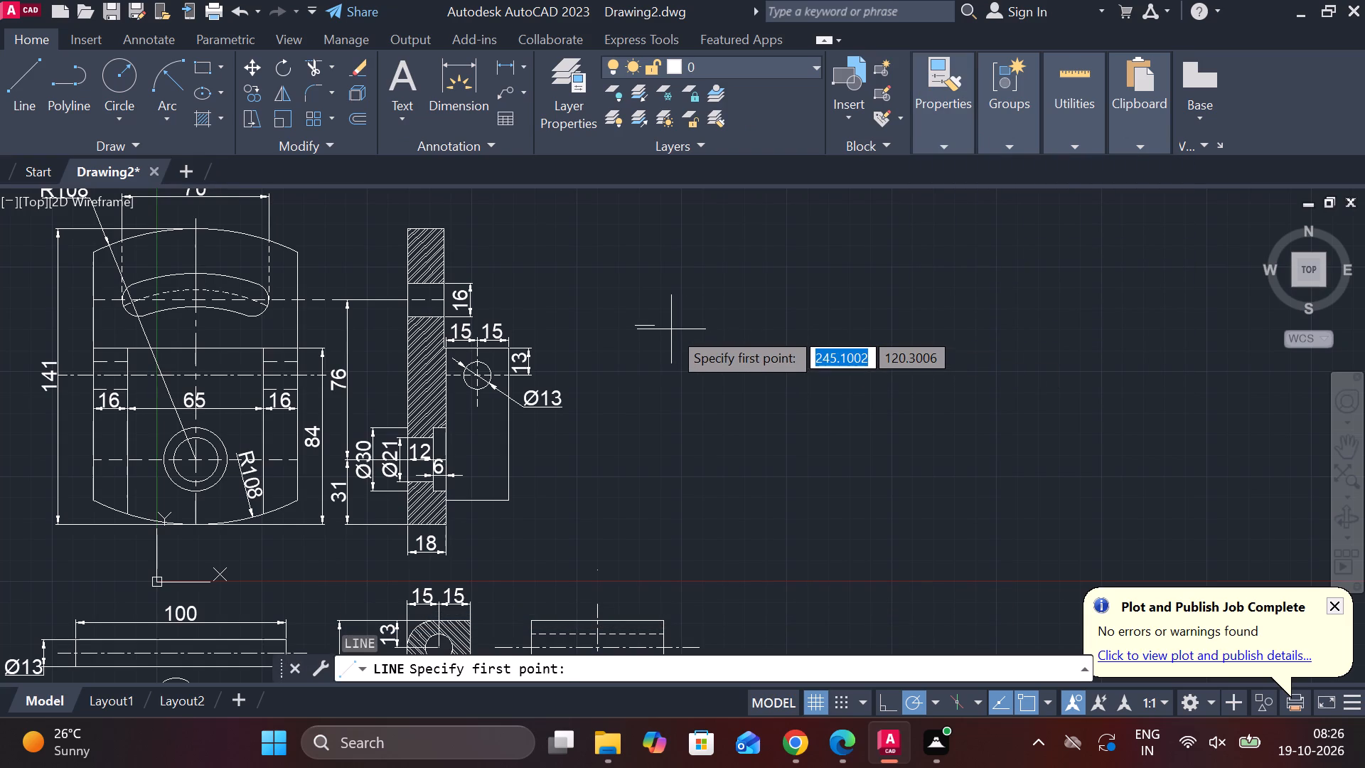
left_click(668, 328)
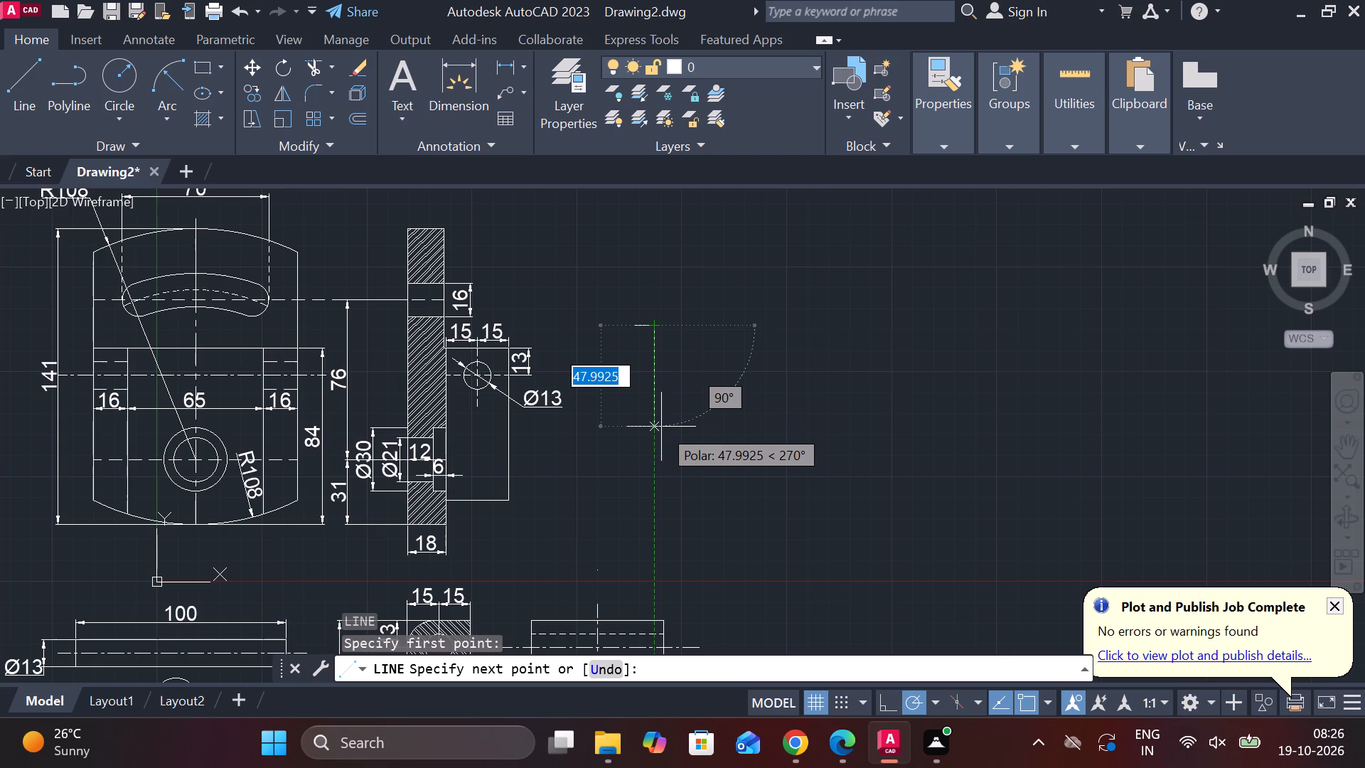
type("60")
key("Return")
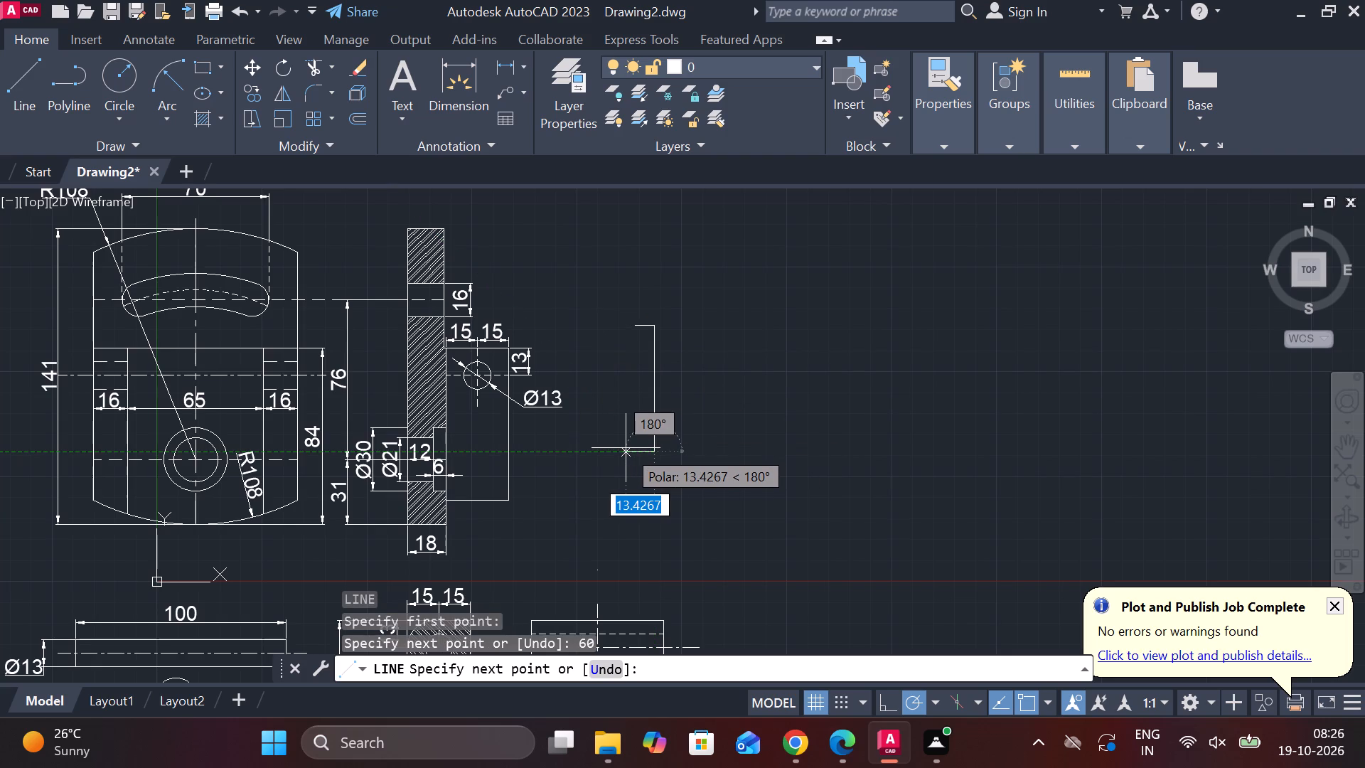
key("9")
key("Return")
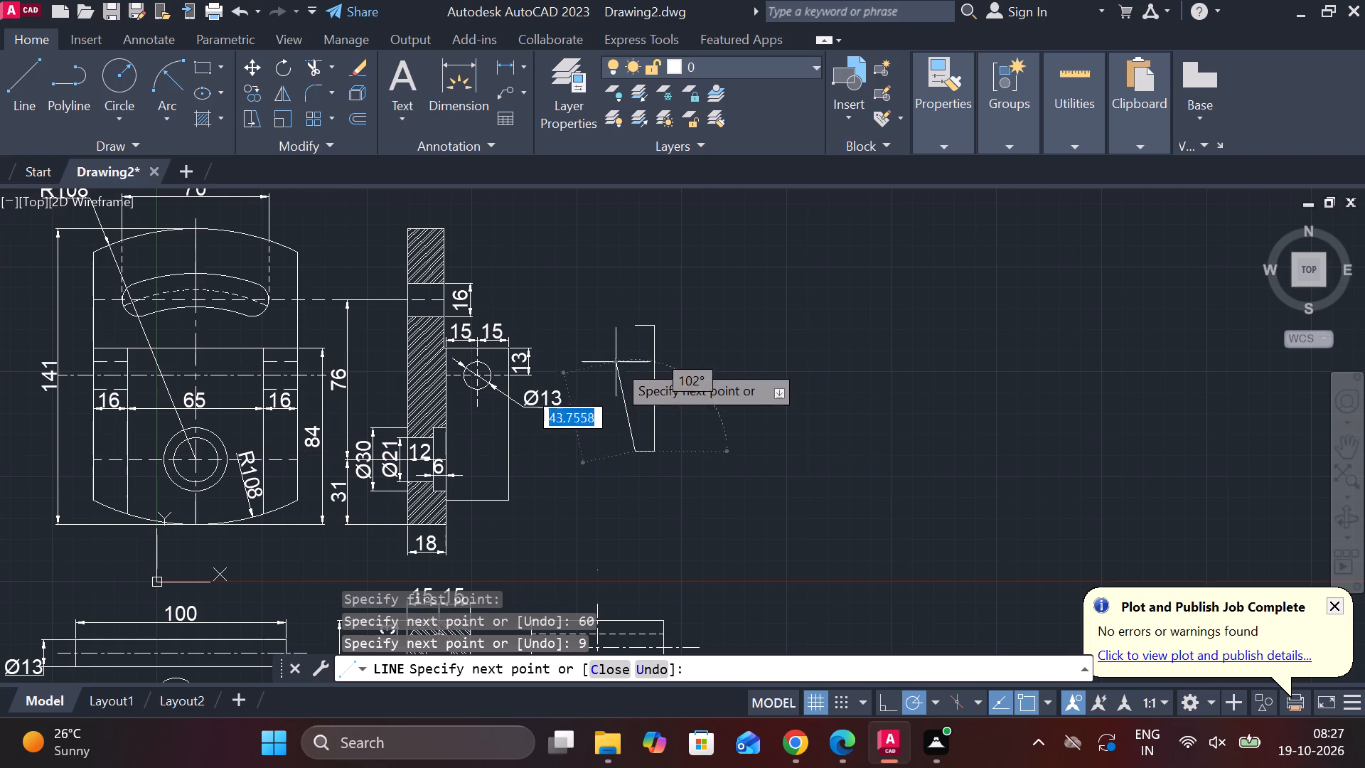
left_click(634, 333)
scroll(666, 324, "up", 2)
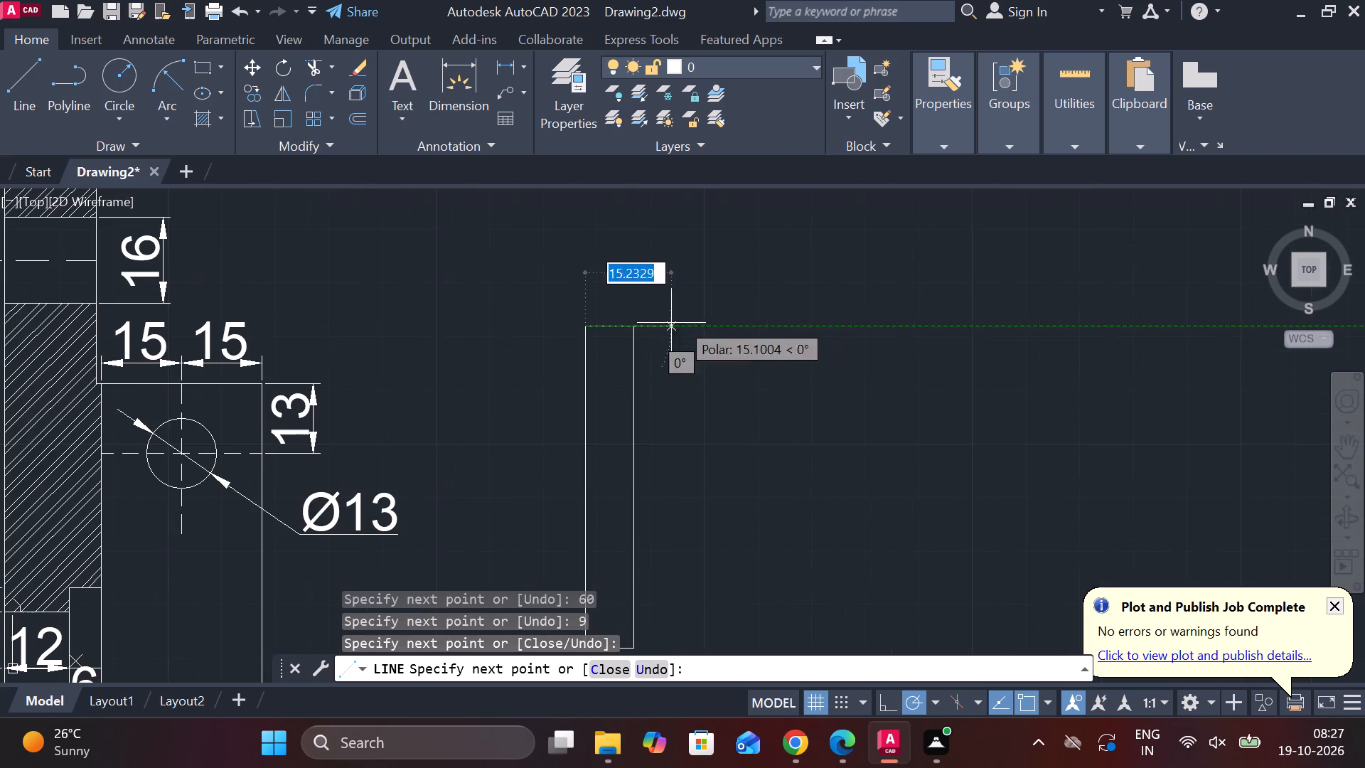
key("Escape")
Draw a horizontal line across the rectangle, 15 below its top edge, running past its far side.
scroll(710, 462, "down", 1)
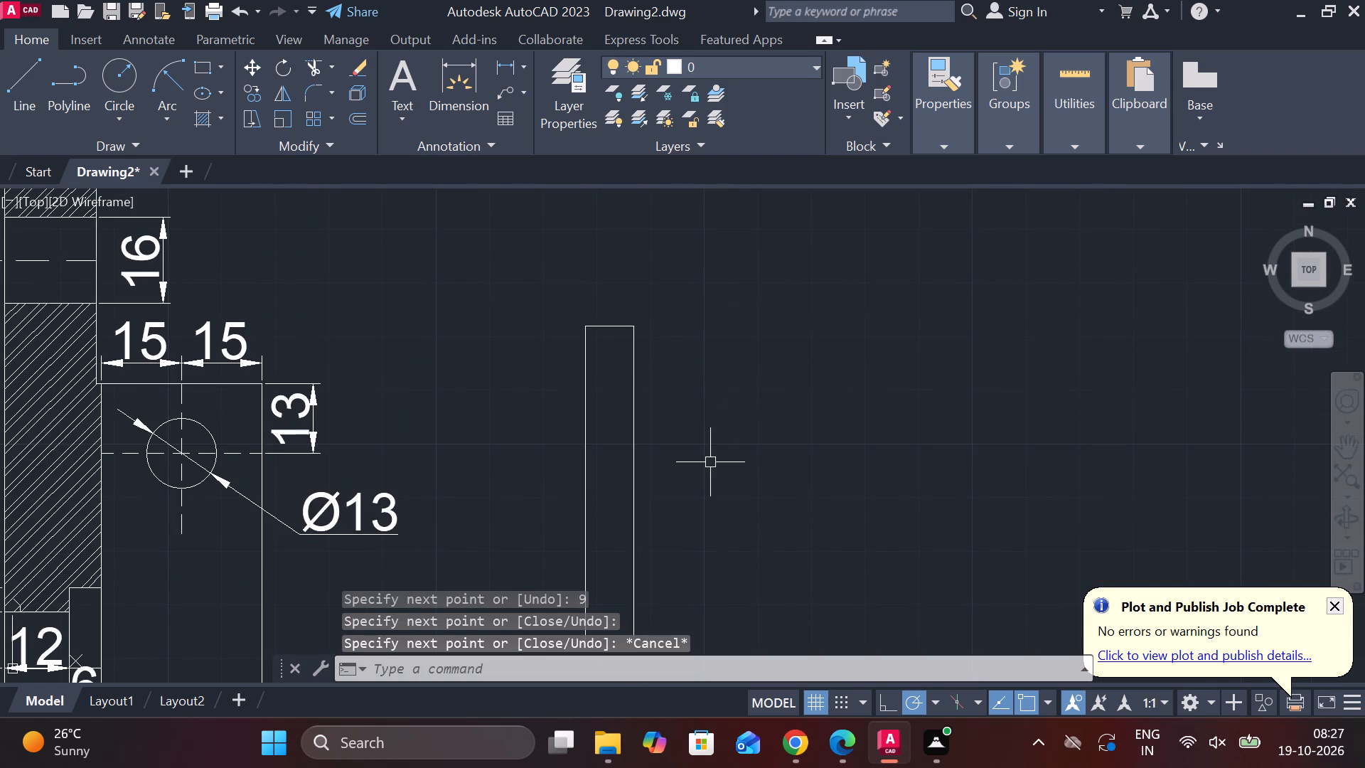
key("l")
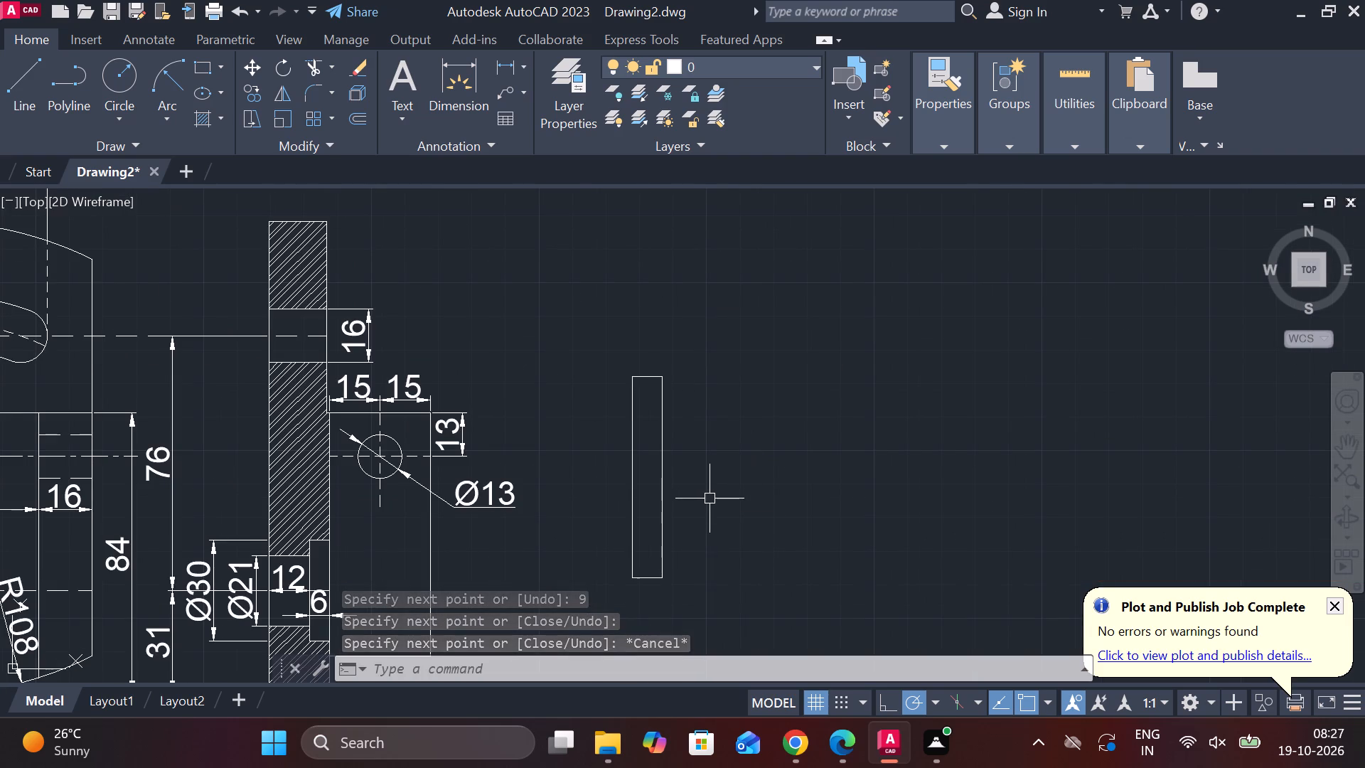
key("Return")
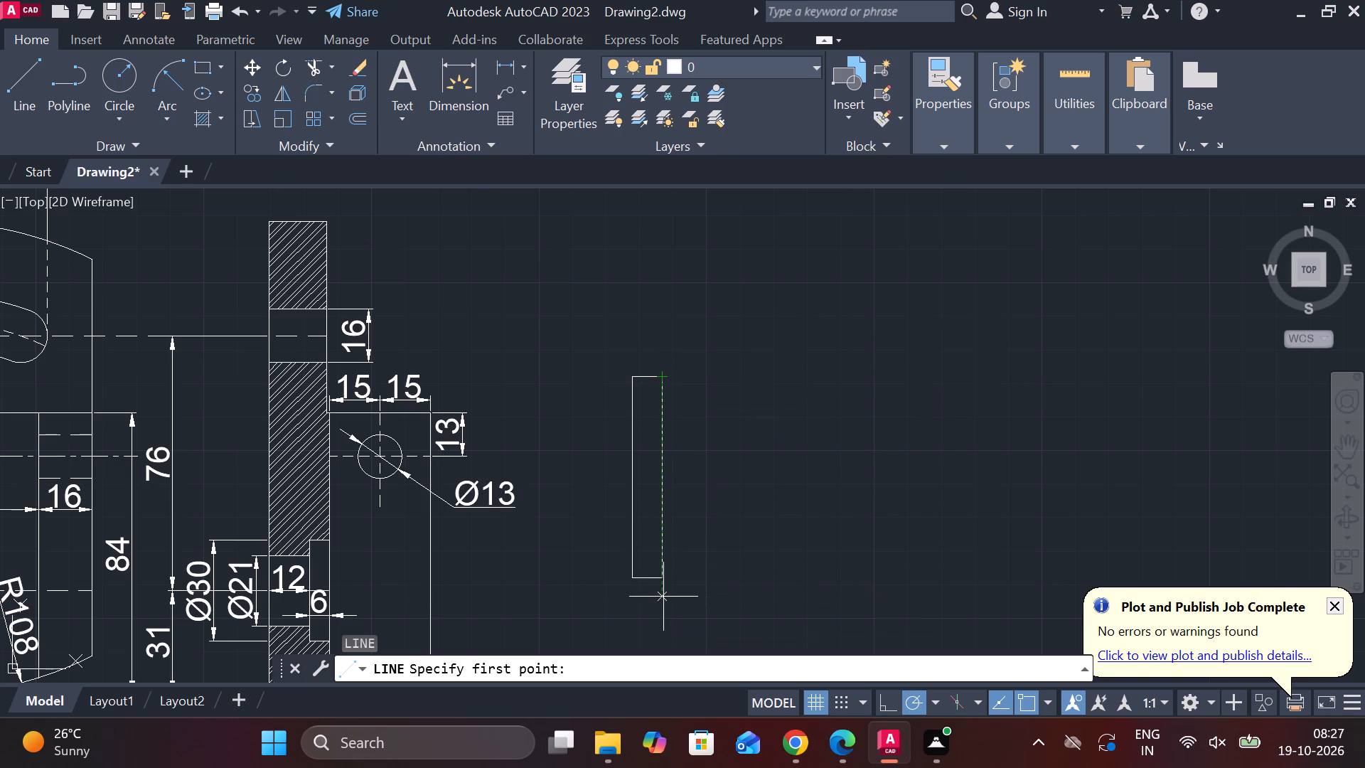
type("15")
key("Return")
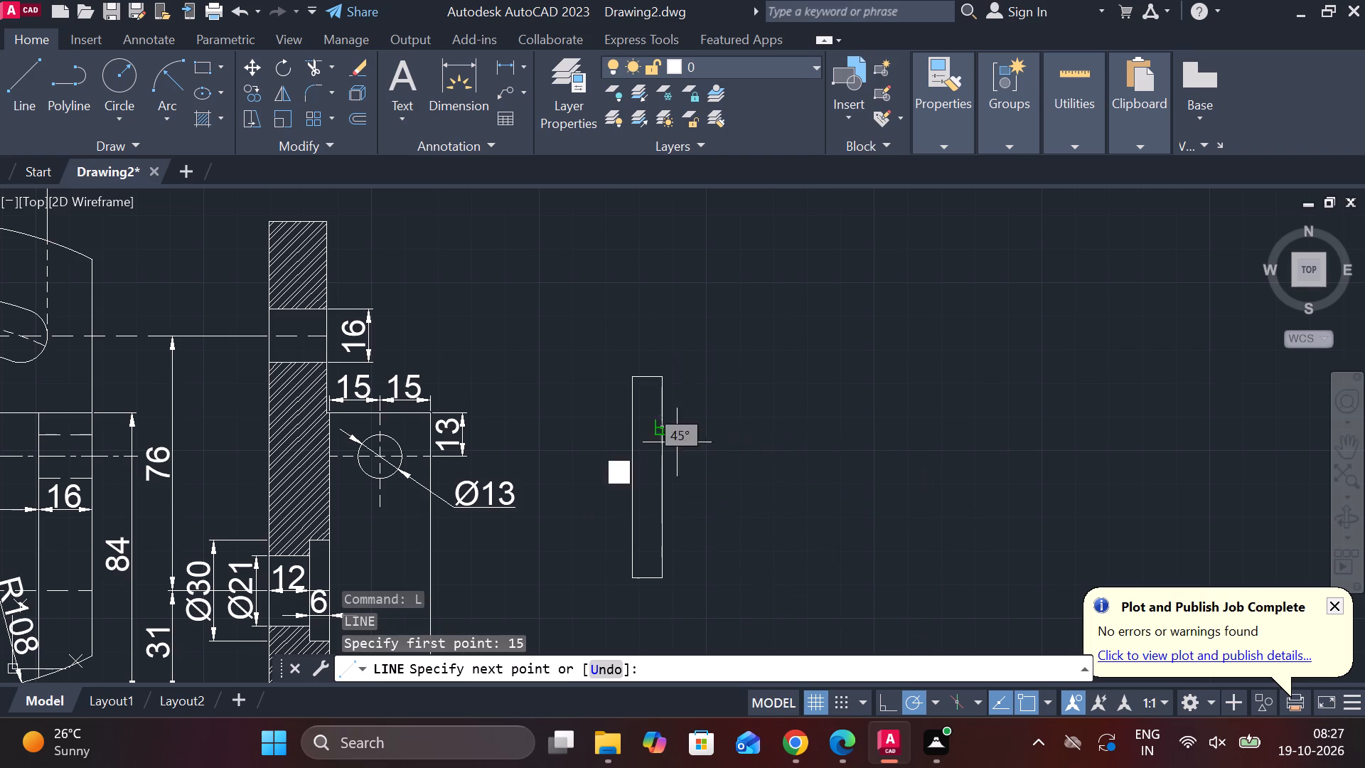
left_click(596, 434)
key("Escape")
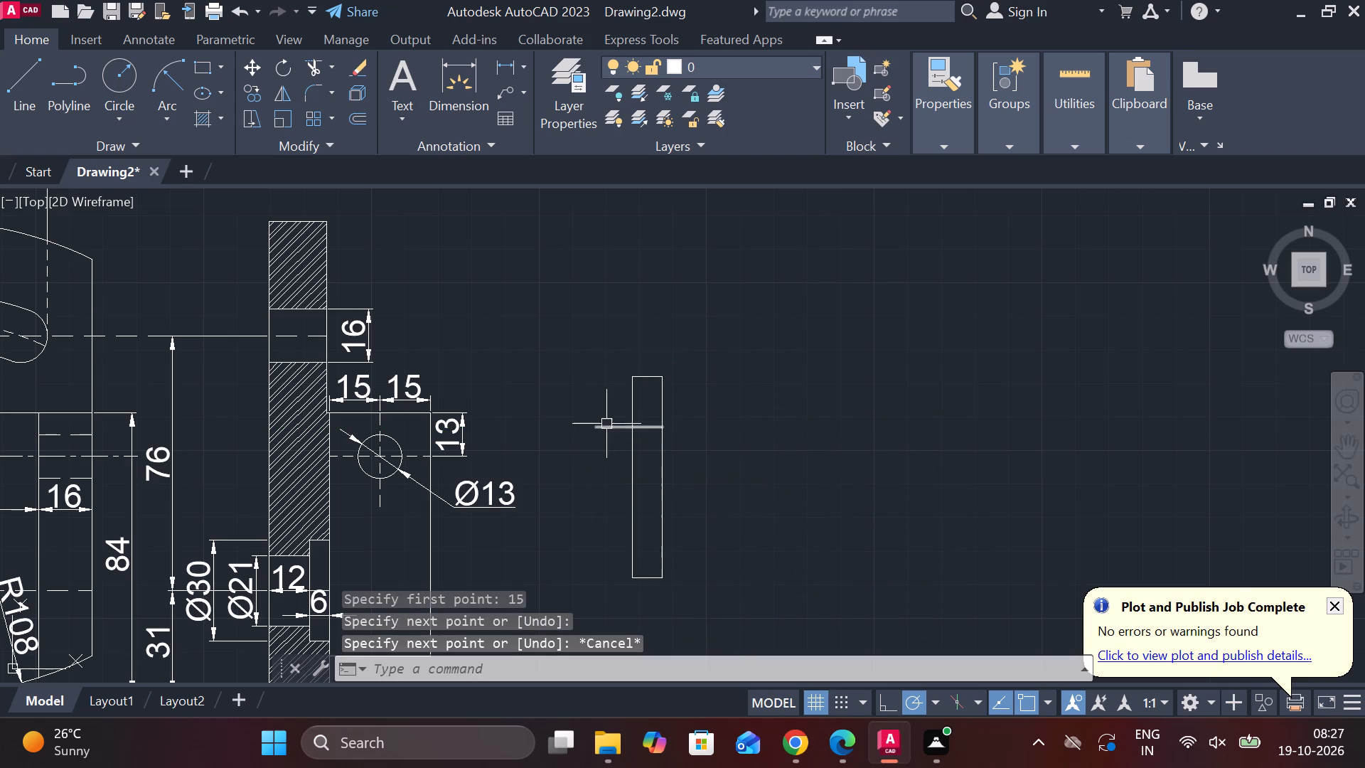
Offset the horizontal line 30 downward inside the rectangle.
left_click(606, 424)
key("0")
key("BackSpace")
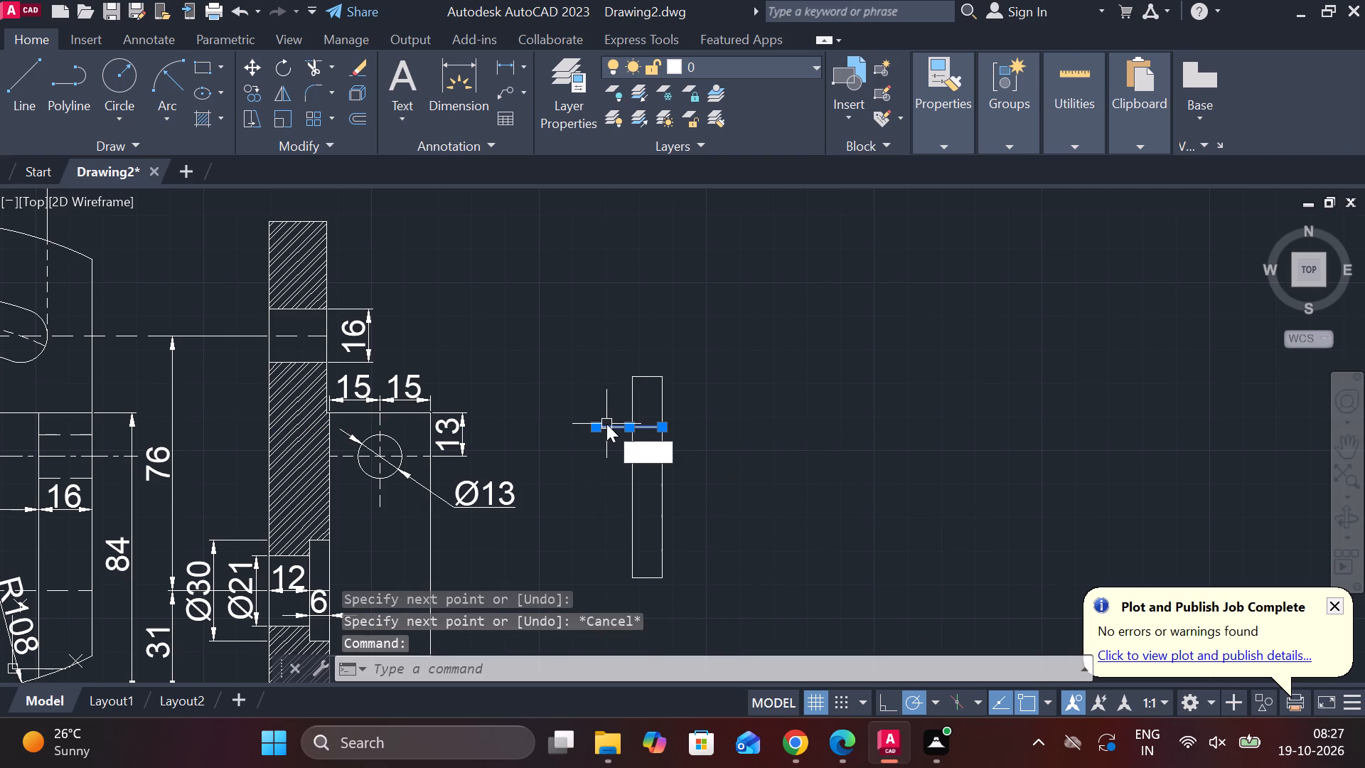
key("o")
key("Return")
key("Return")
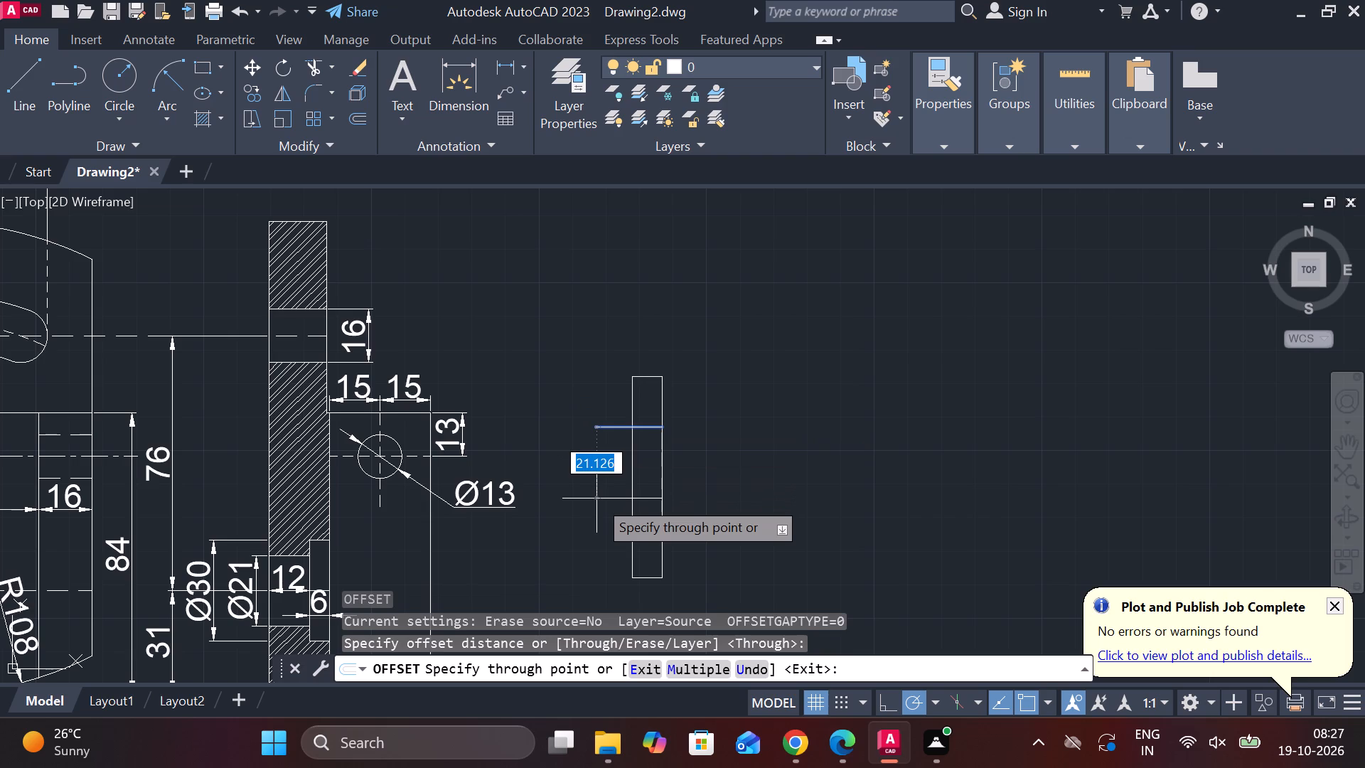
type("30")
key("Return")
key("Escape")
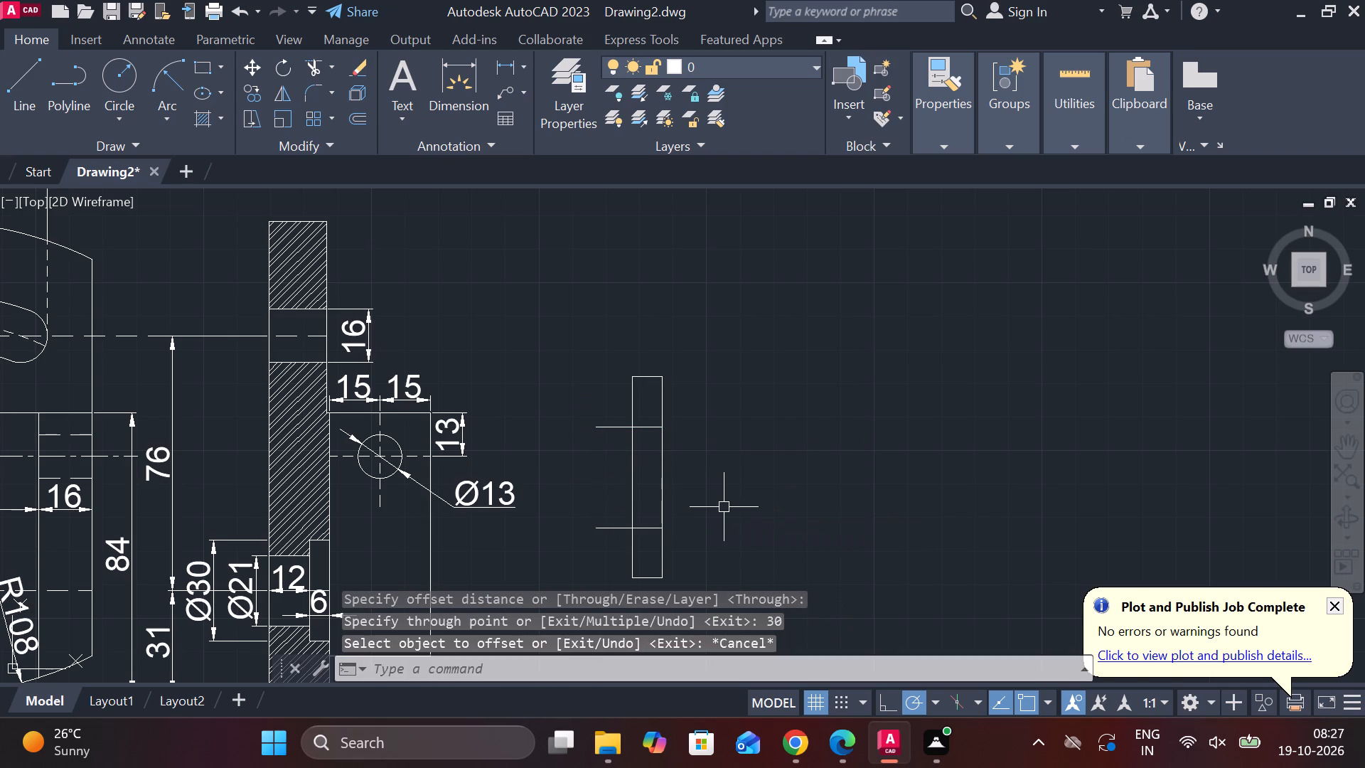
Trim the ends of both horizontal lines that project beyond the rectangle's side.
key("t")
key("r")
key("space")
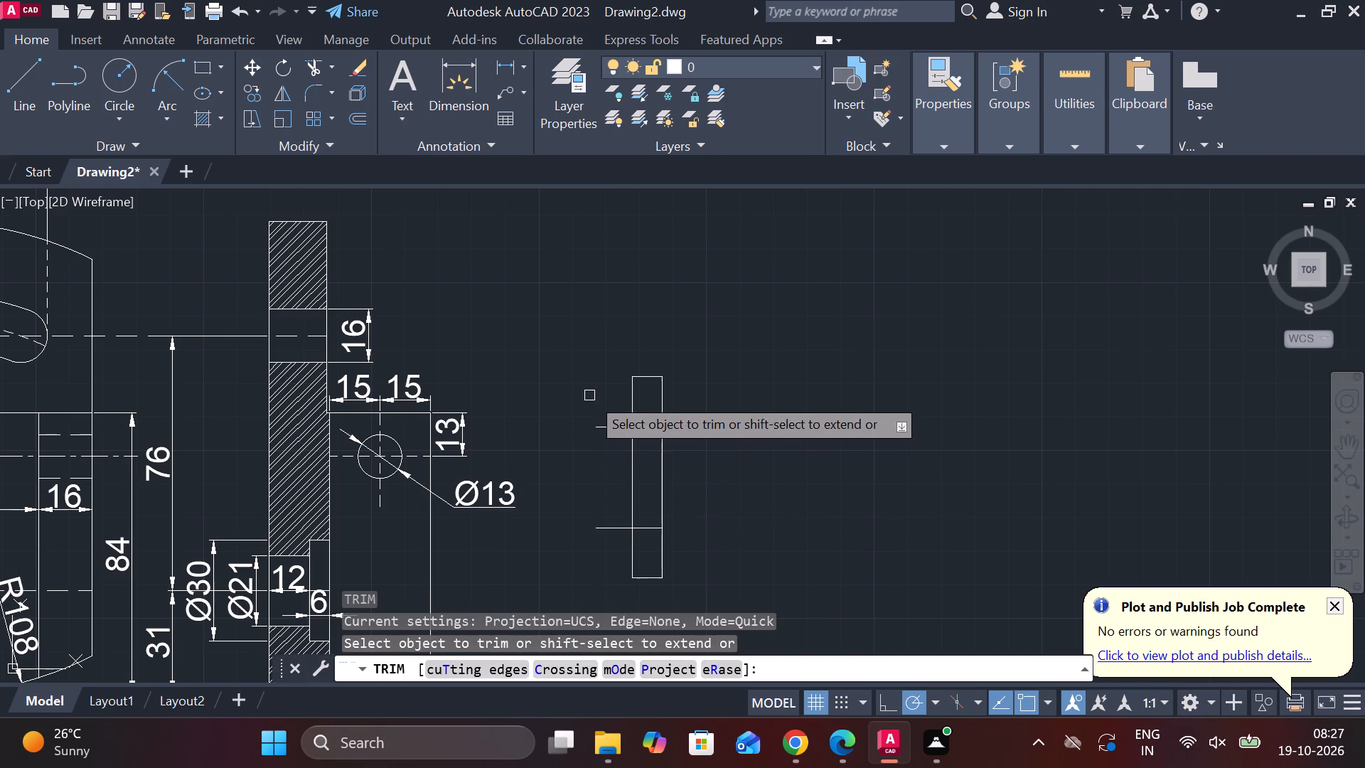
left_click_drag(606, 393, 611, 564)
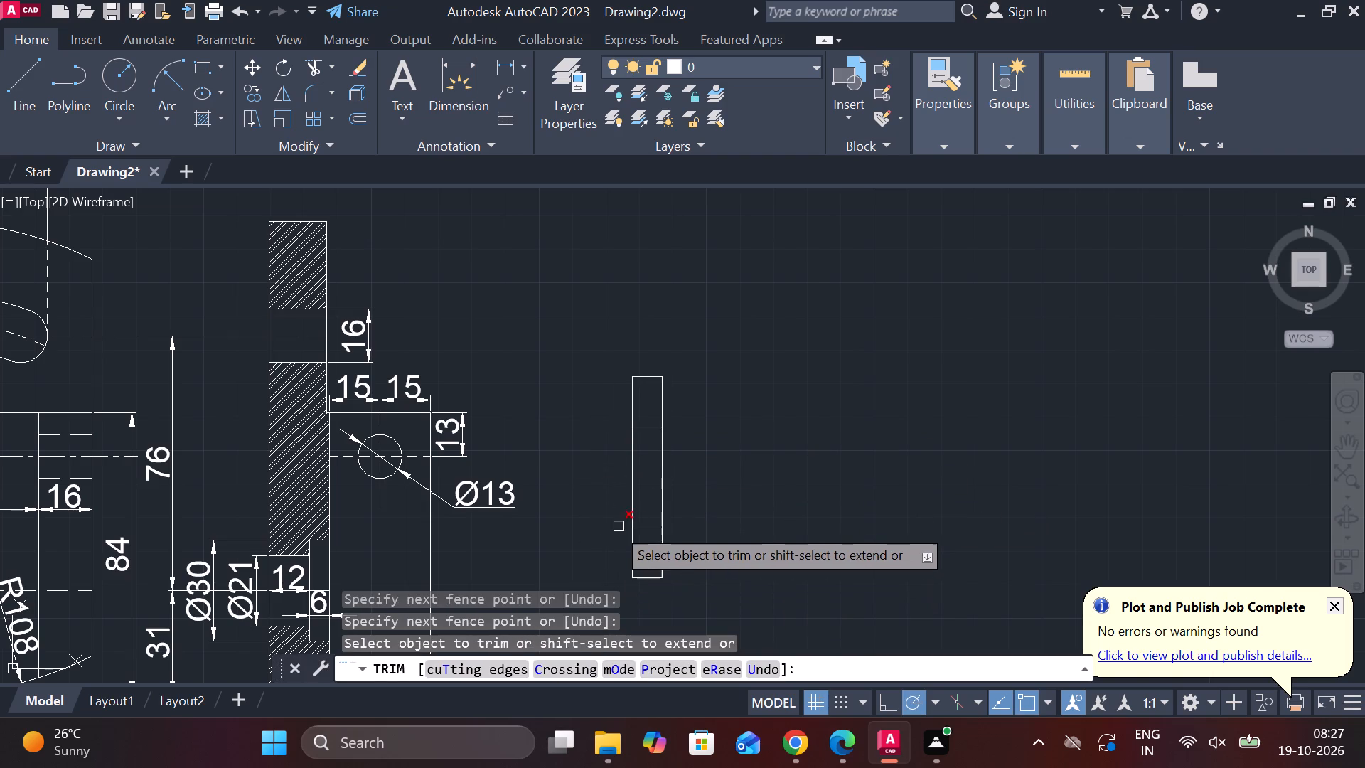
key("Escape")
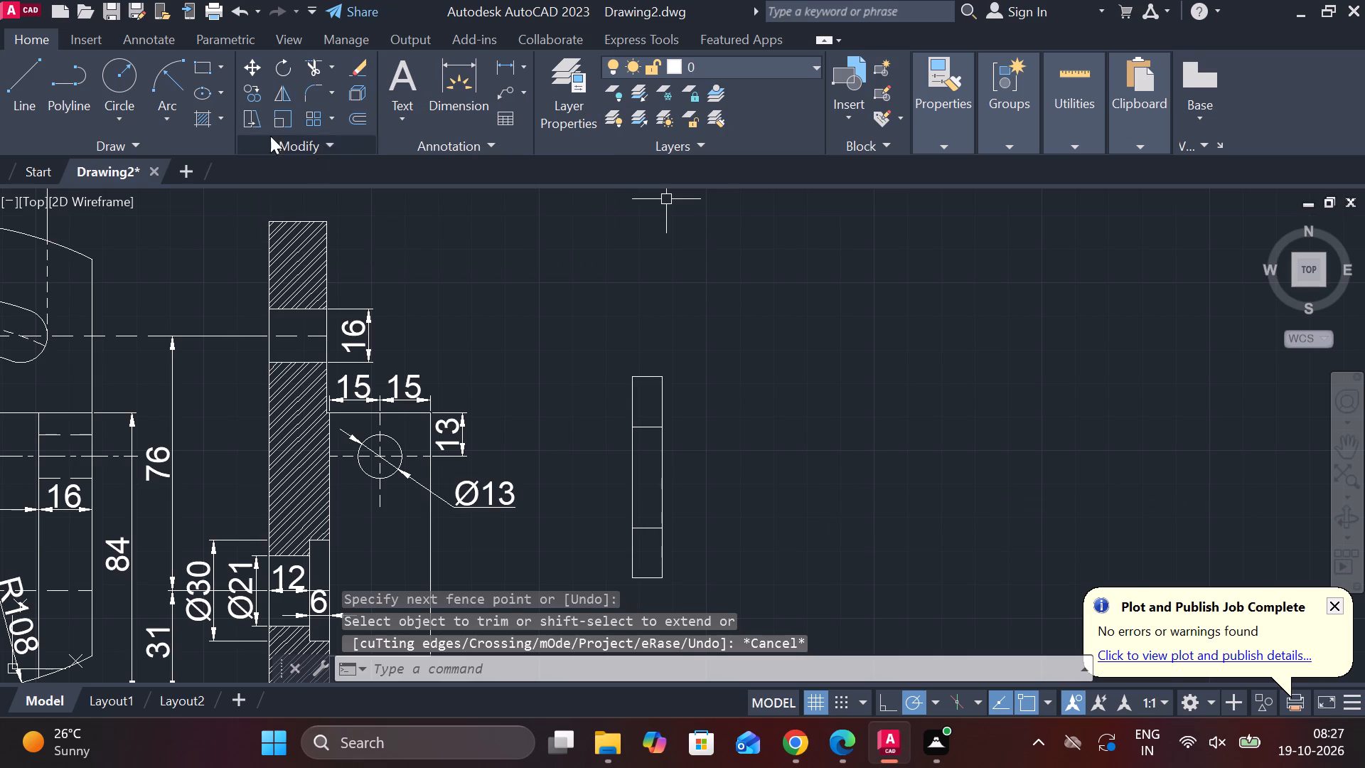
Hatch the top and bottom end sections of the rectangle at scale 0.3, adjusting the hatch angle.
left_click(203, 118)
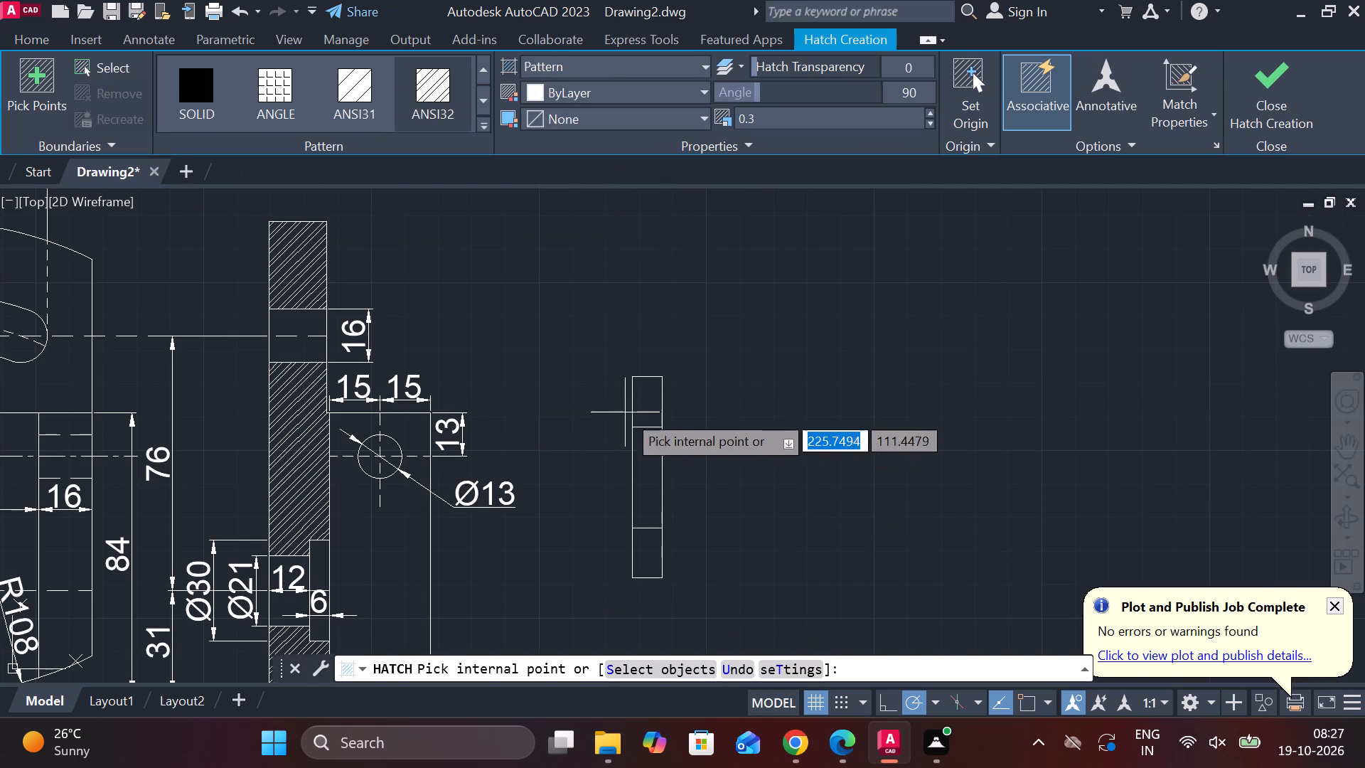
left_click(643, 404)
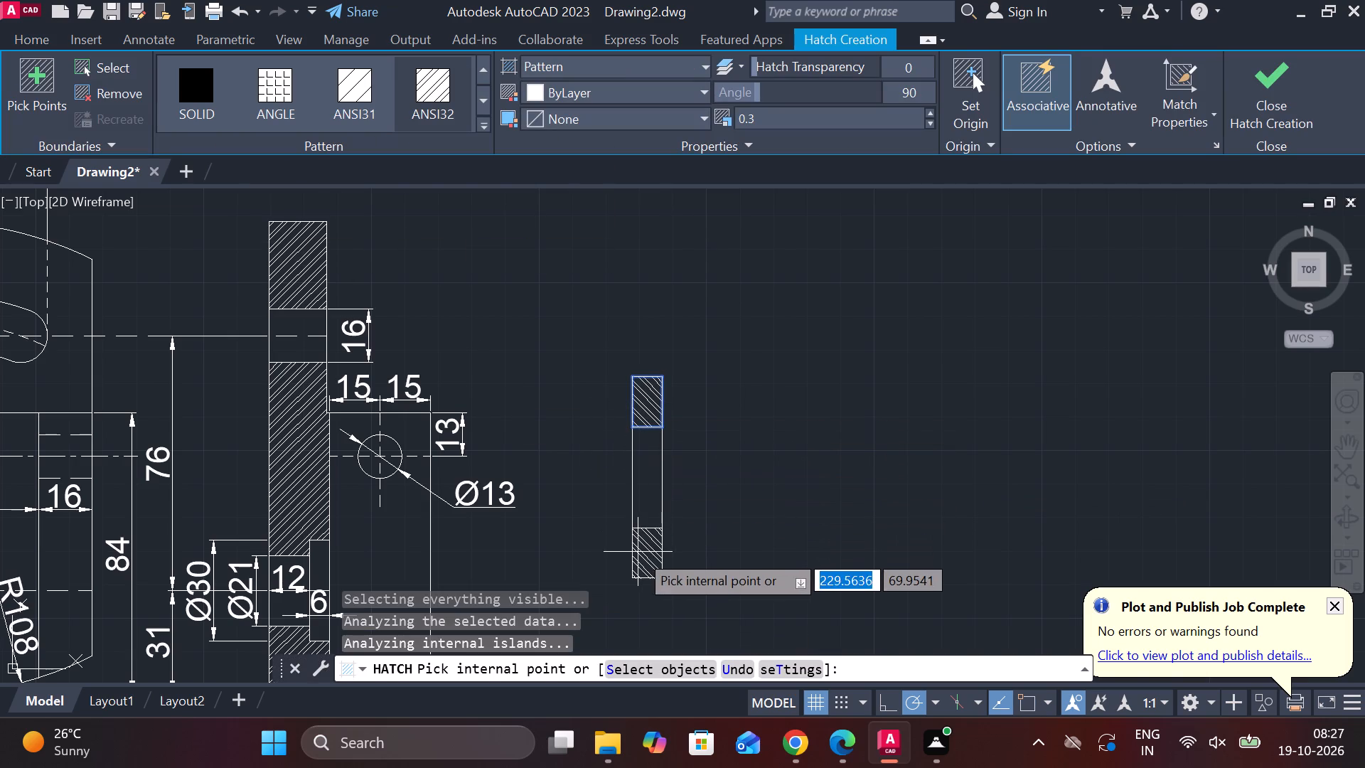
left_click(638, 552)
left_click_drag(915, 97, 911, 97)
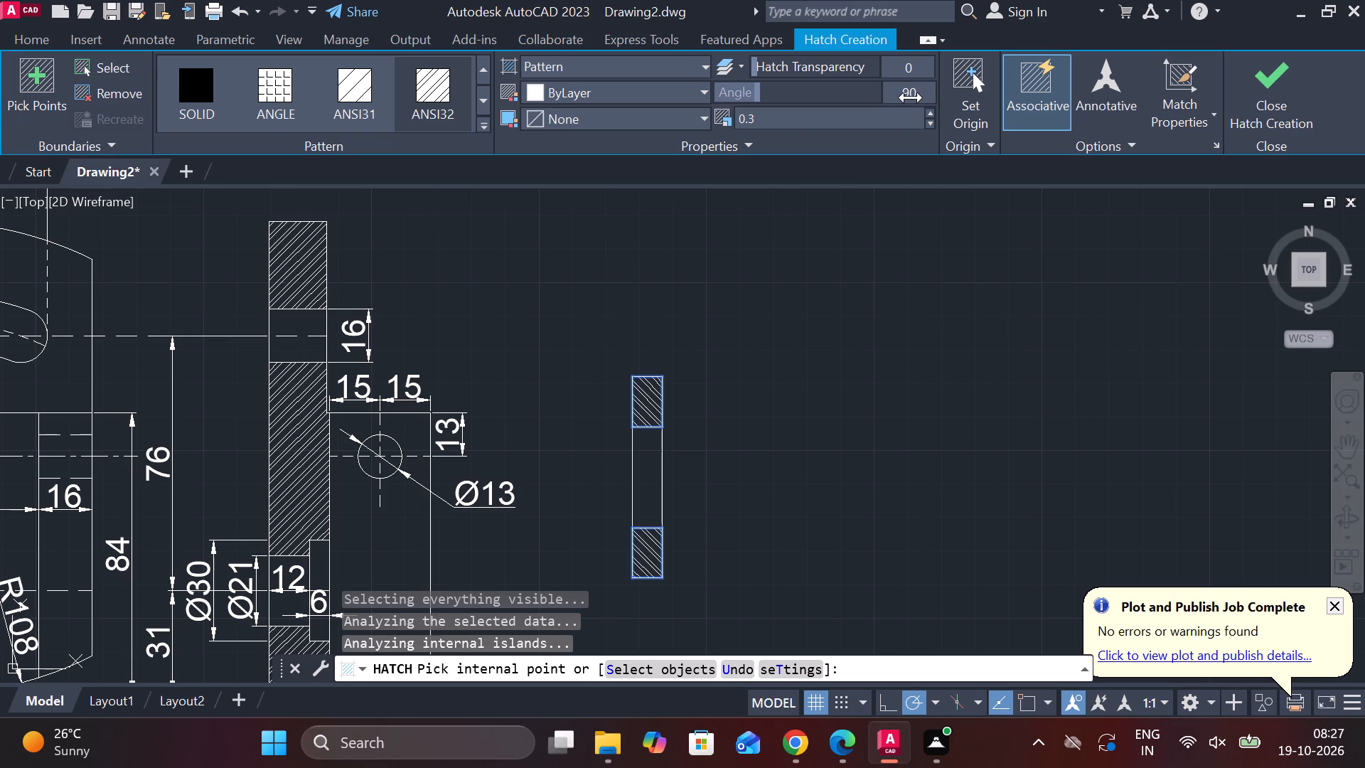
left_click_drag(911, 97, 914, 101)
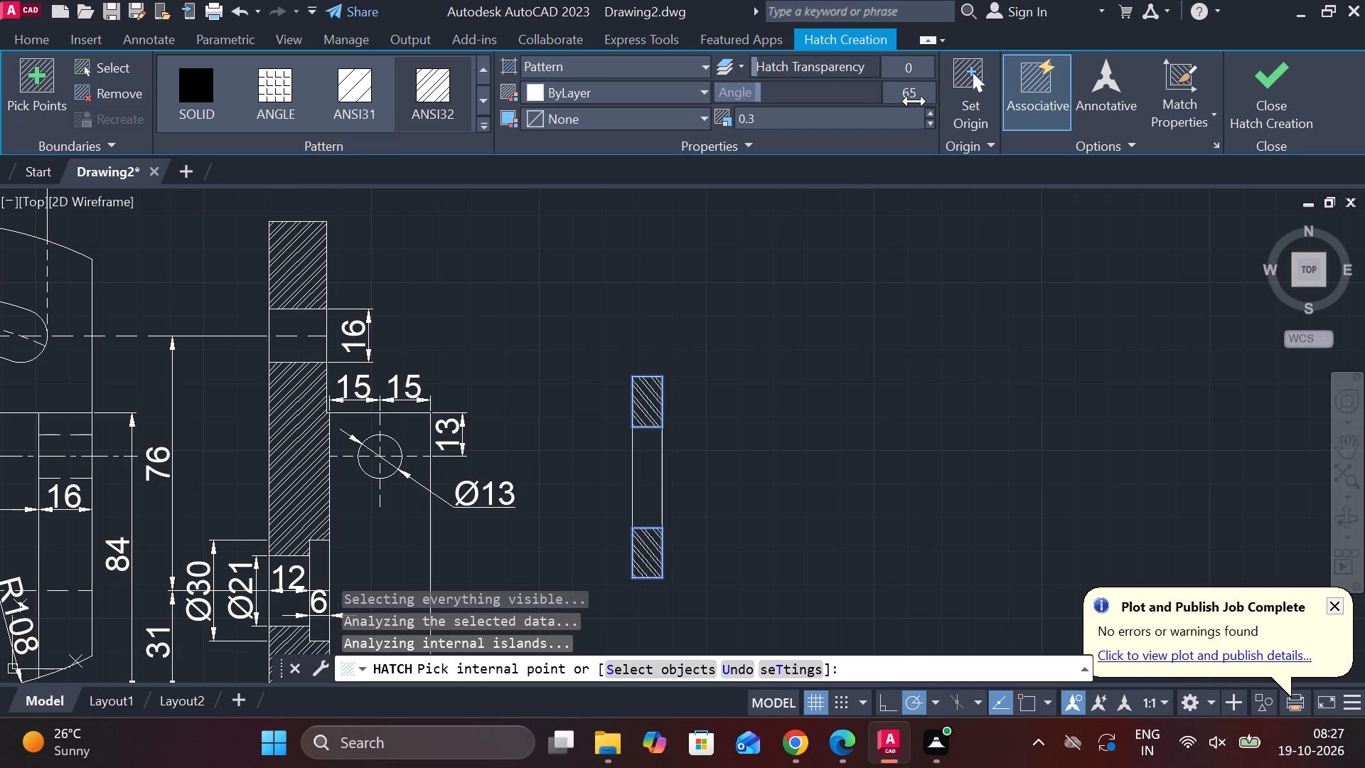
left_click_drag(914, 101, 926, 100)
left_click(1263, 74)
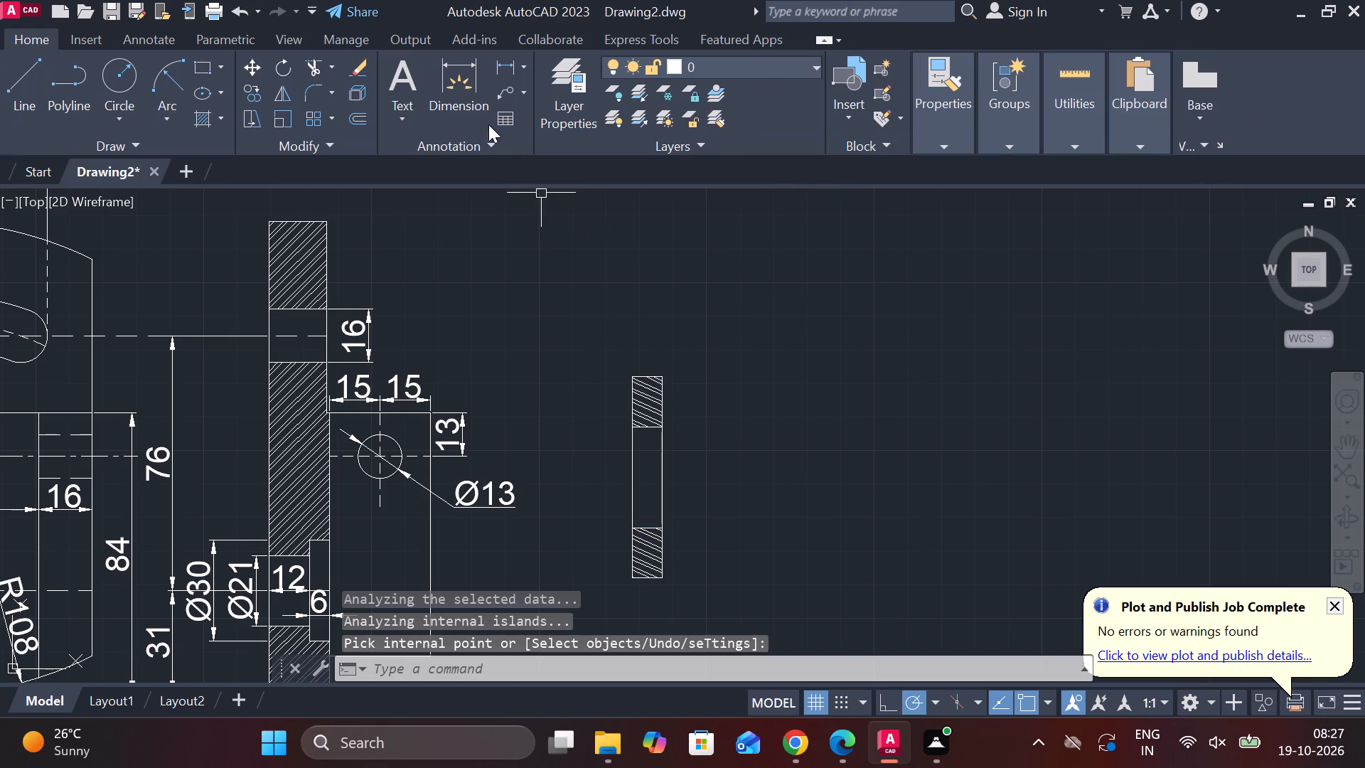
Add vertical dimensions for the unhatched opening and the full height of the 9-wide part, placed outside its far side.
left_click(510, 59)
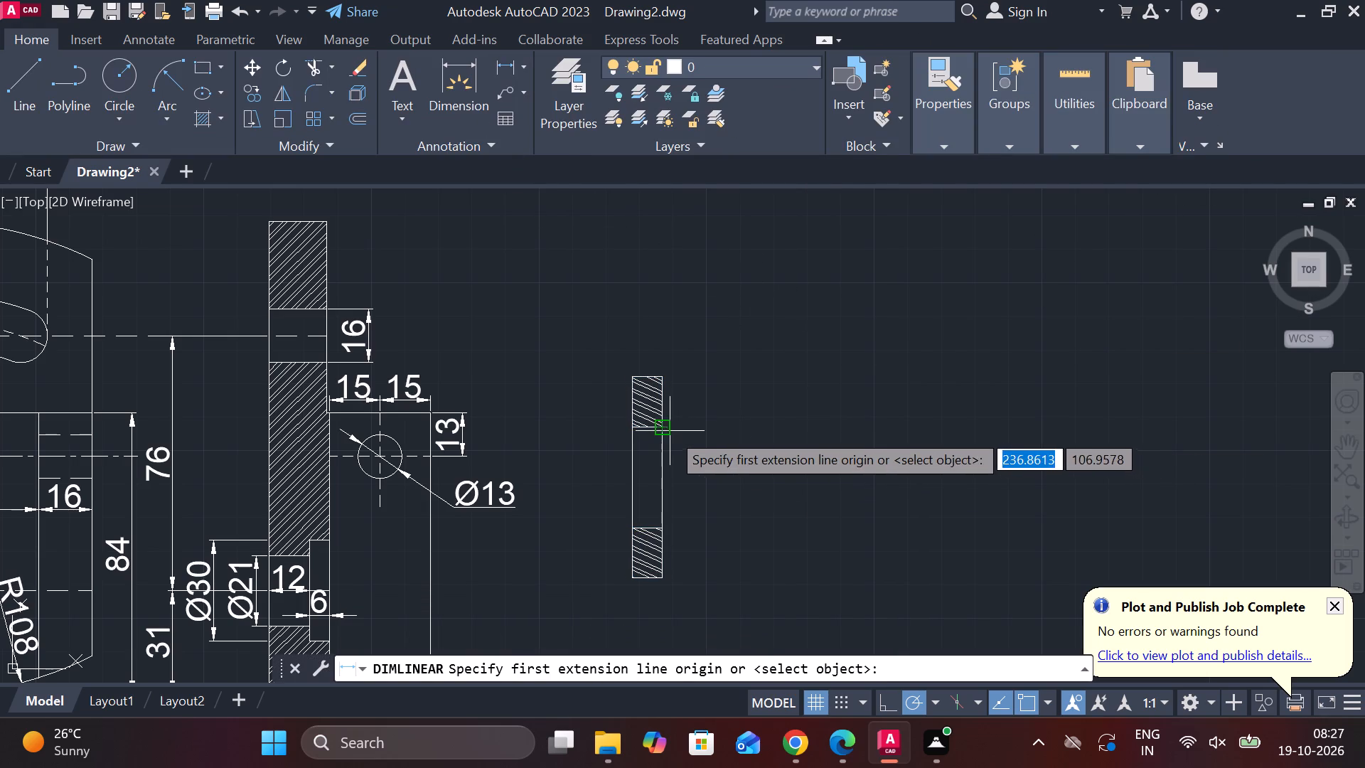
left_click(670, 431)
left_click(669, 525)
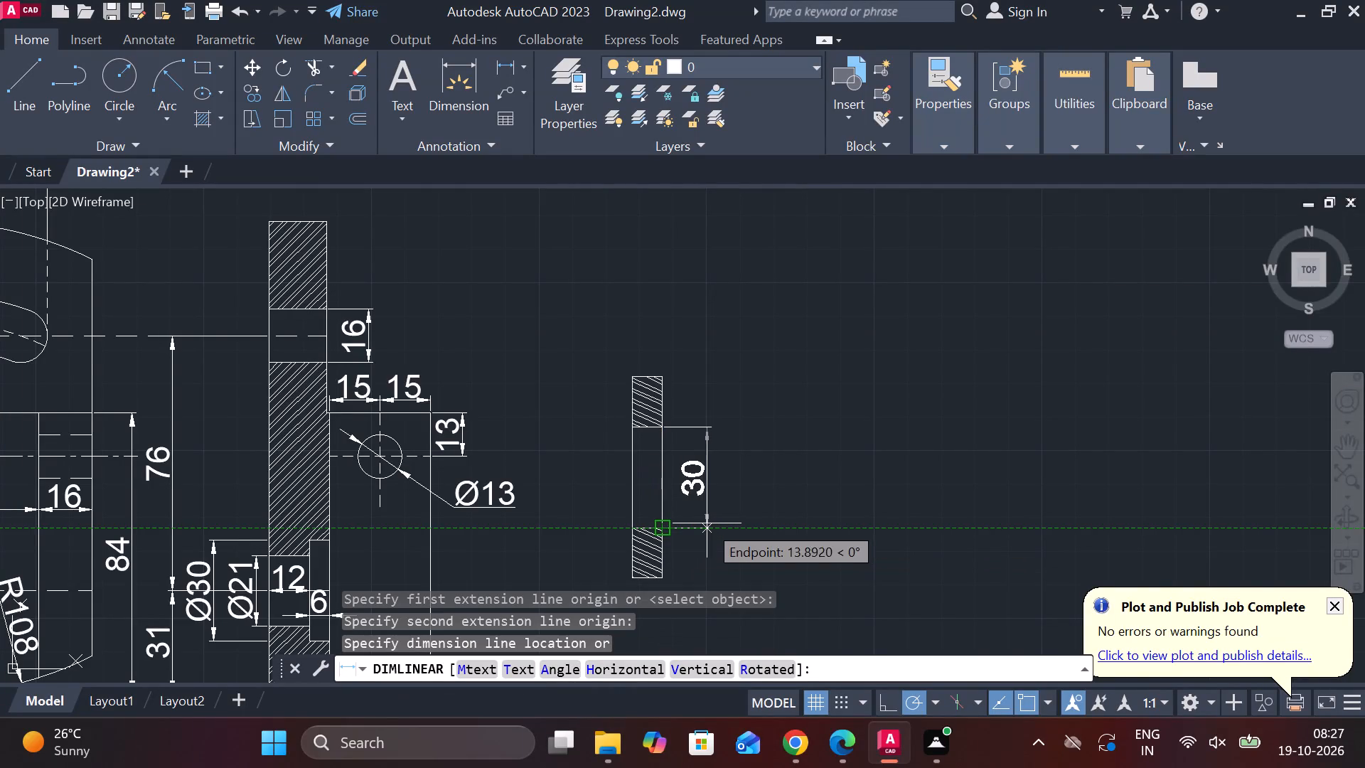
left_click(704, 523)
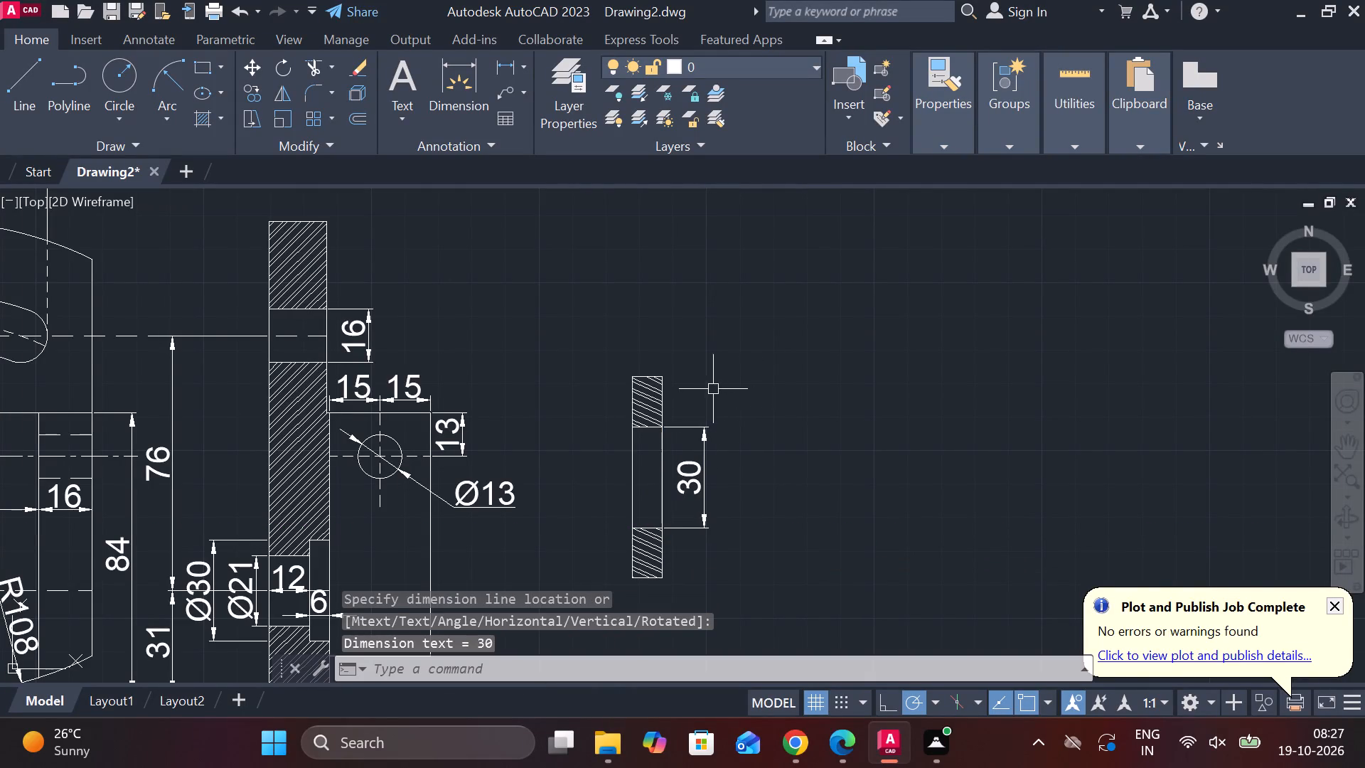
key("space")
left_click(673, 376)
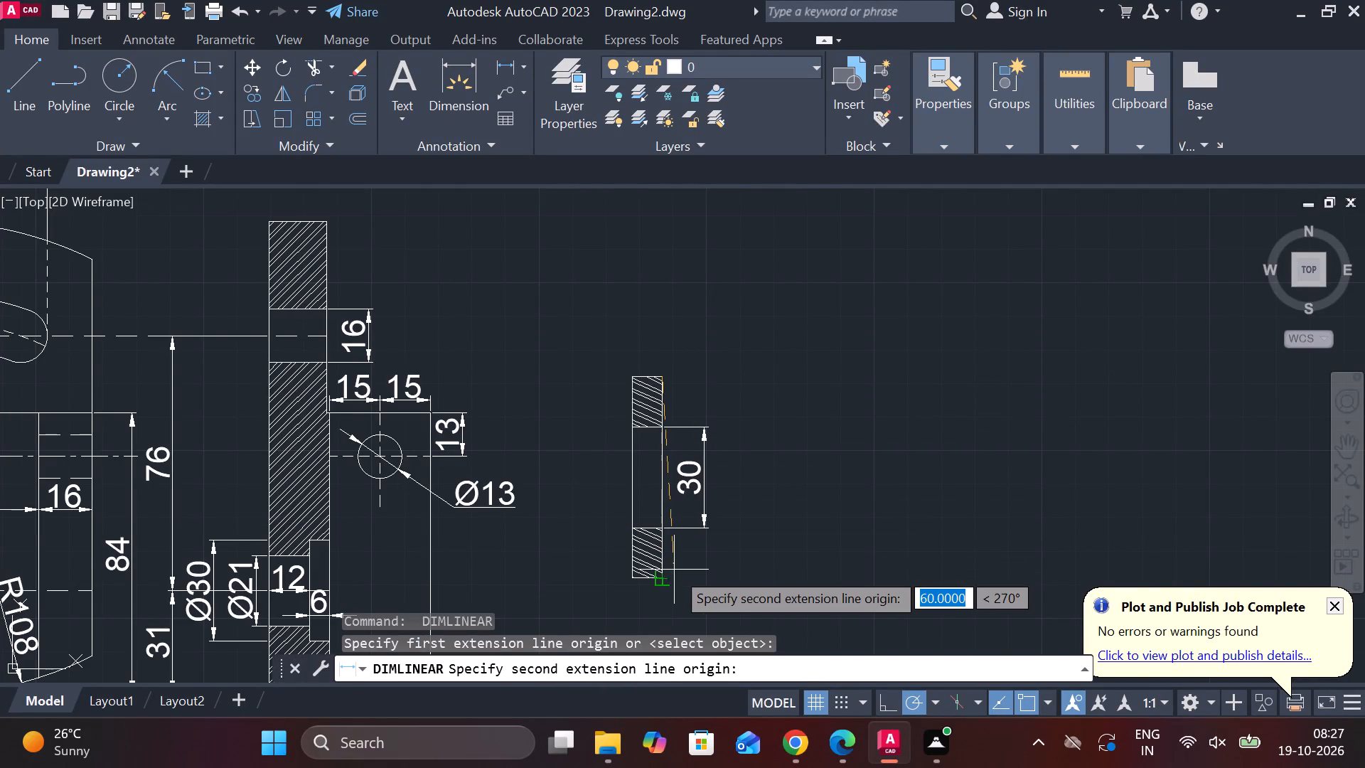
left_click(663, 575)
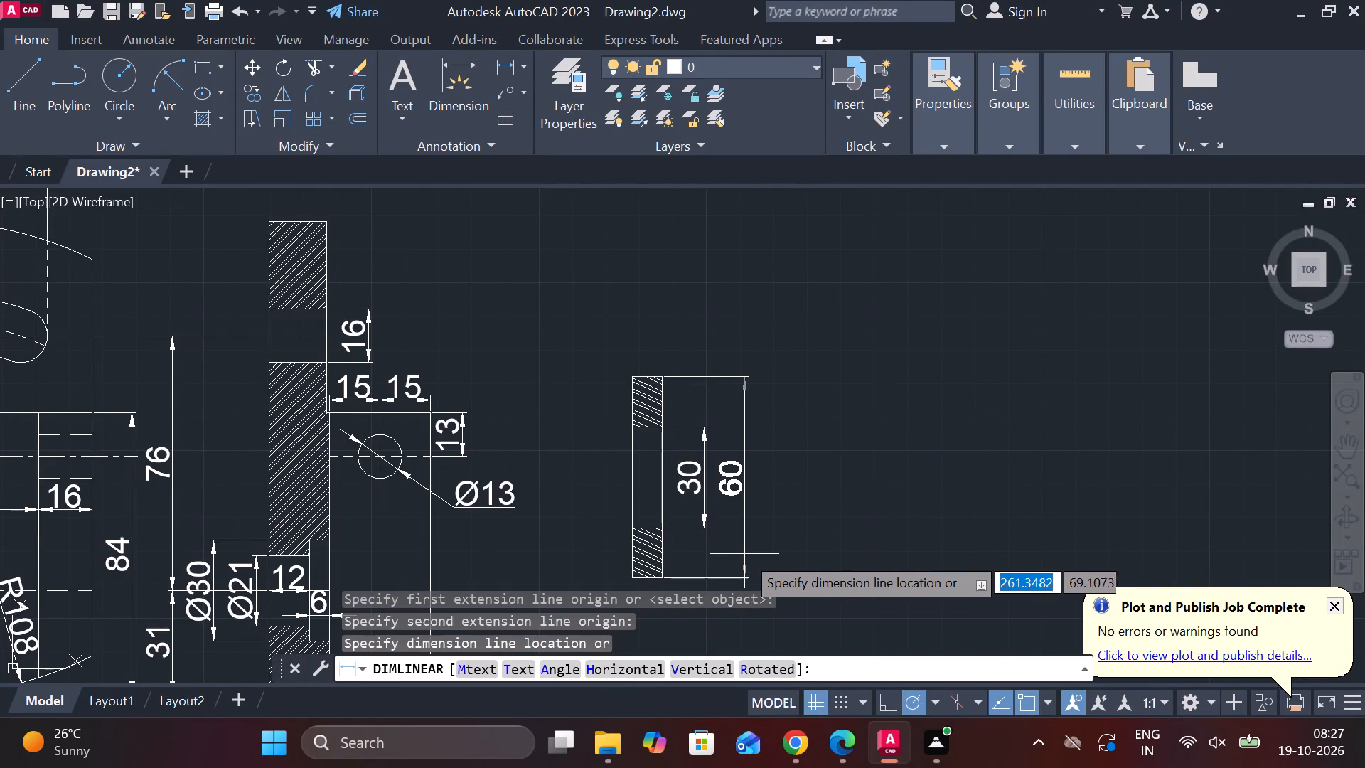
left_click(744, 554)
Dimension the width of the hatched part below its bottom edge.
middle_click_drag(650, 565, 683, 432)
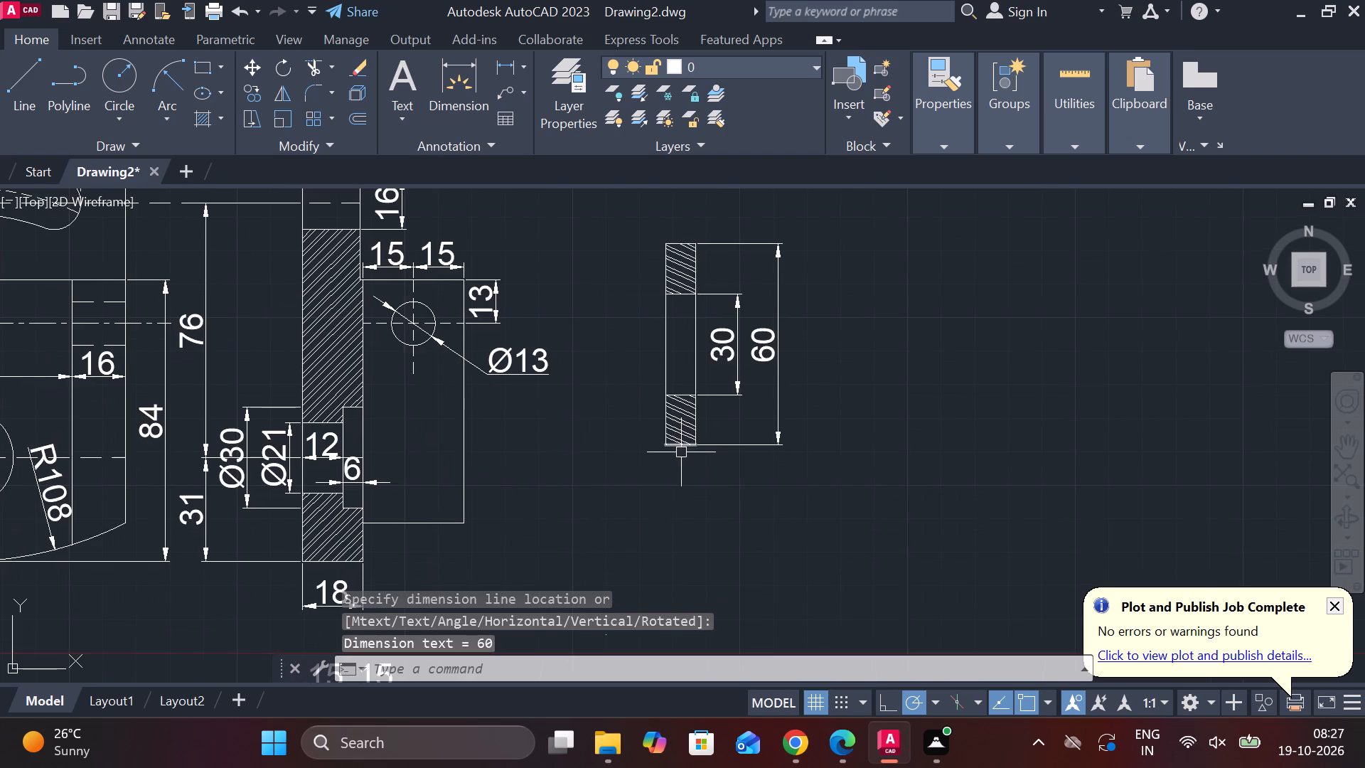
key("space")
left_click(668, 450)
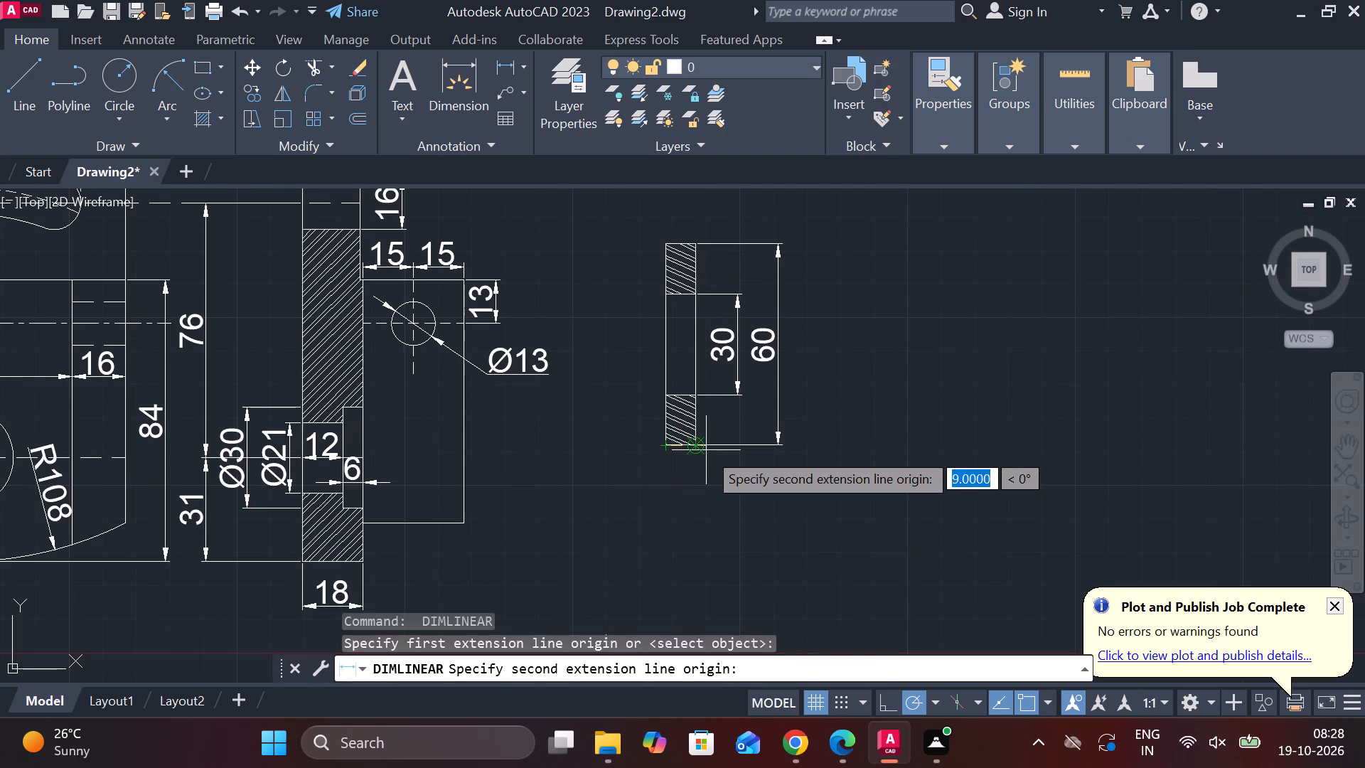
left_click(704, 449)
left_click(698, 505)
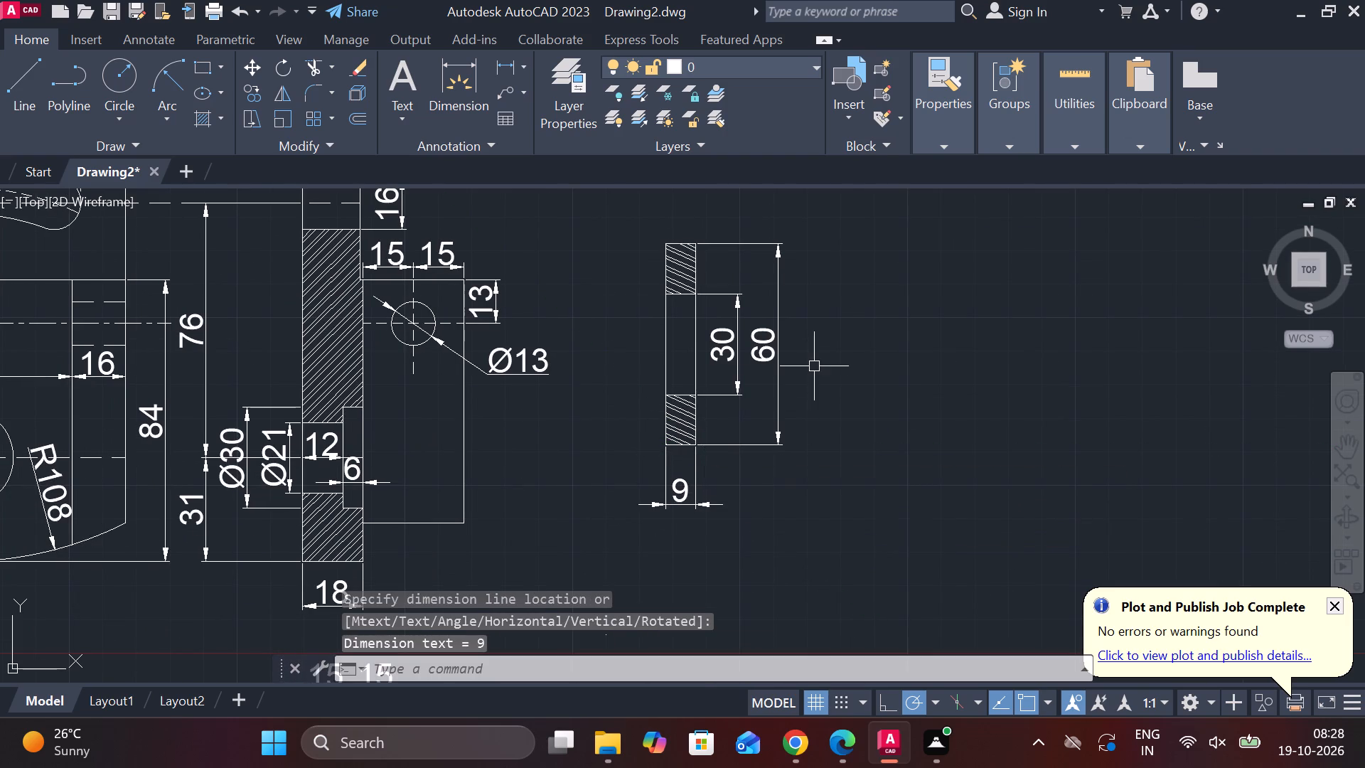
Add a diameter symbol before the 30 dimension of the hatched part's opening.
scroll(814, 366, "up", 1)
middle_click(814, 366)
middle_click_drag(807, 369, 818, 432)
double_click(694, 400)
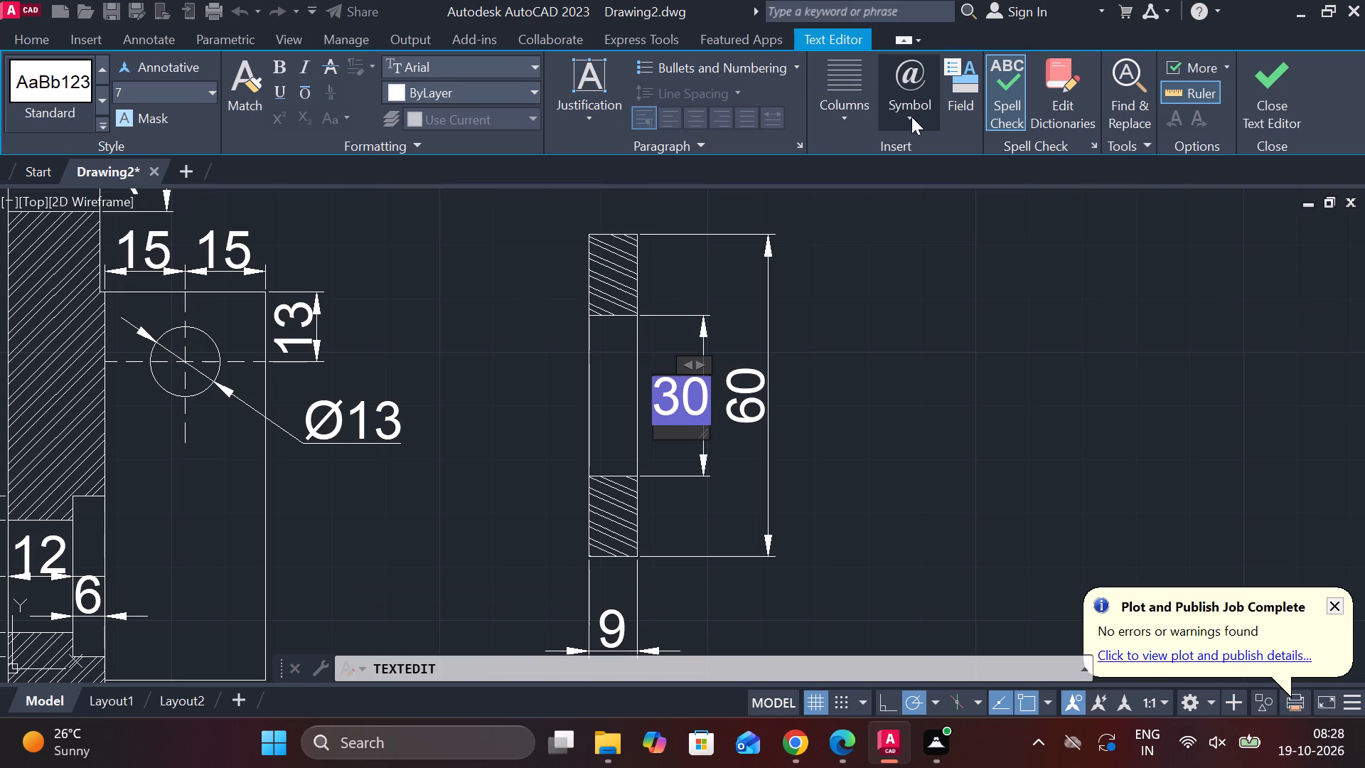
left_click(911, 117)
left_click(943, 192)
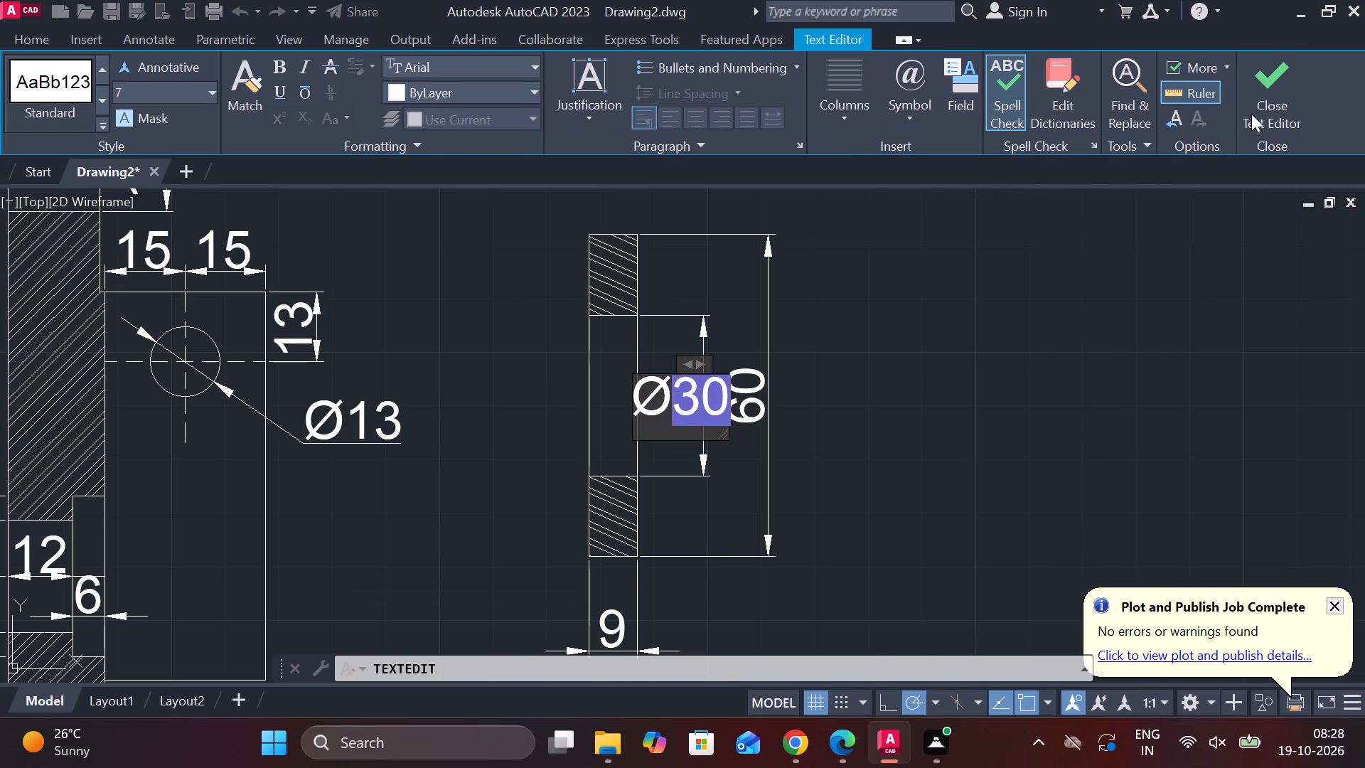
left_click(1264, 101)
Add a diameter symbol before the 60 dimension of the hatched part's full height.
double_click(752, 387)
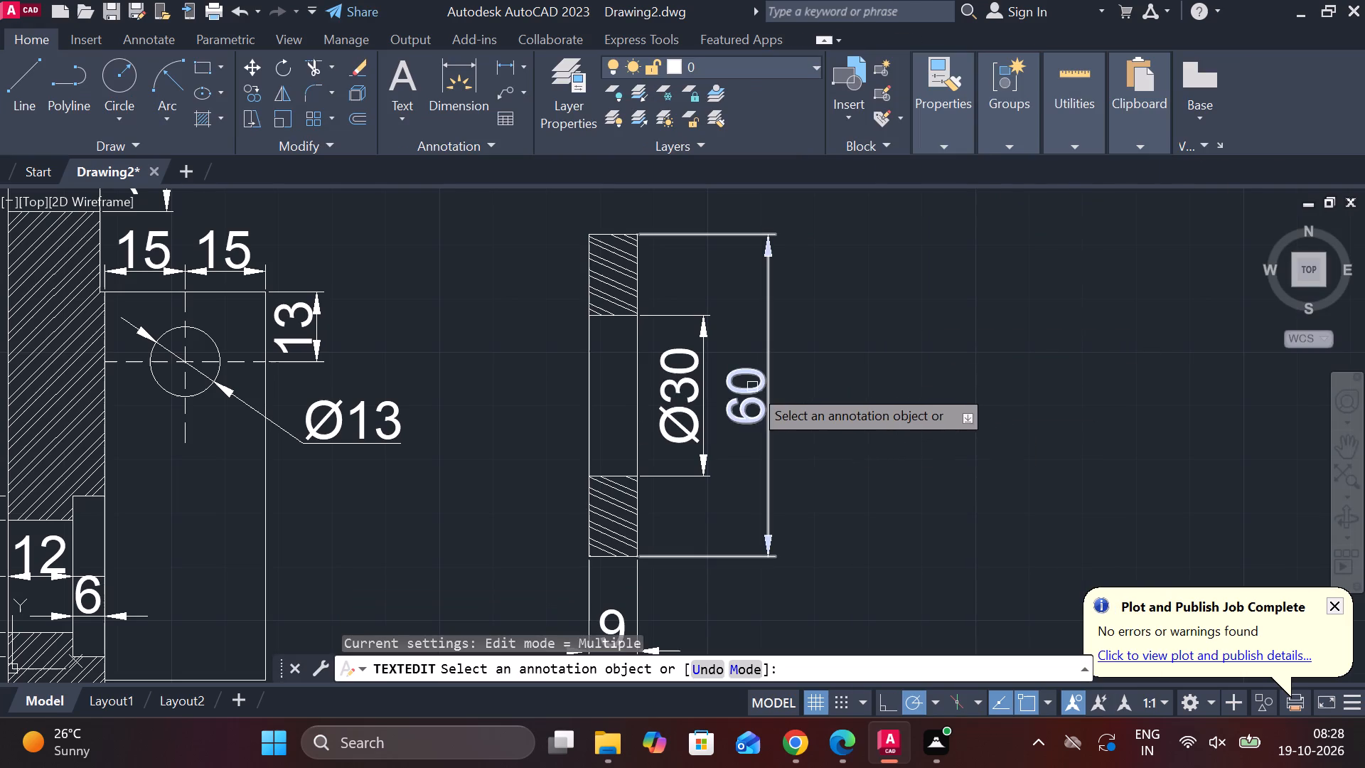
left_click(899, 126)
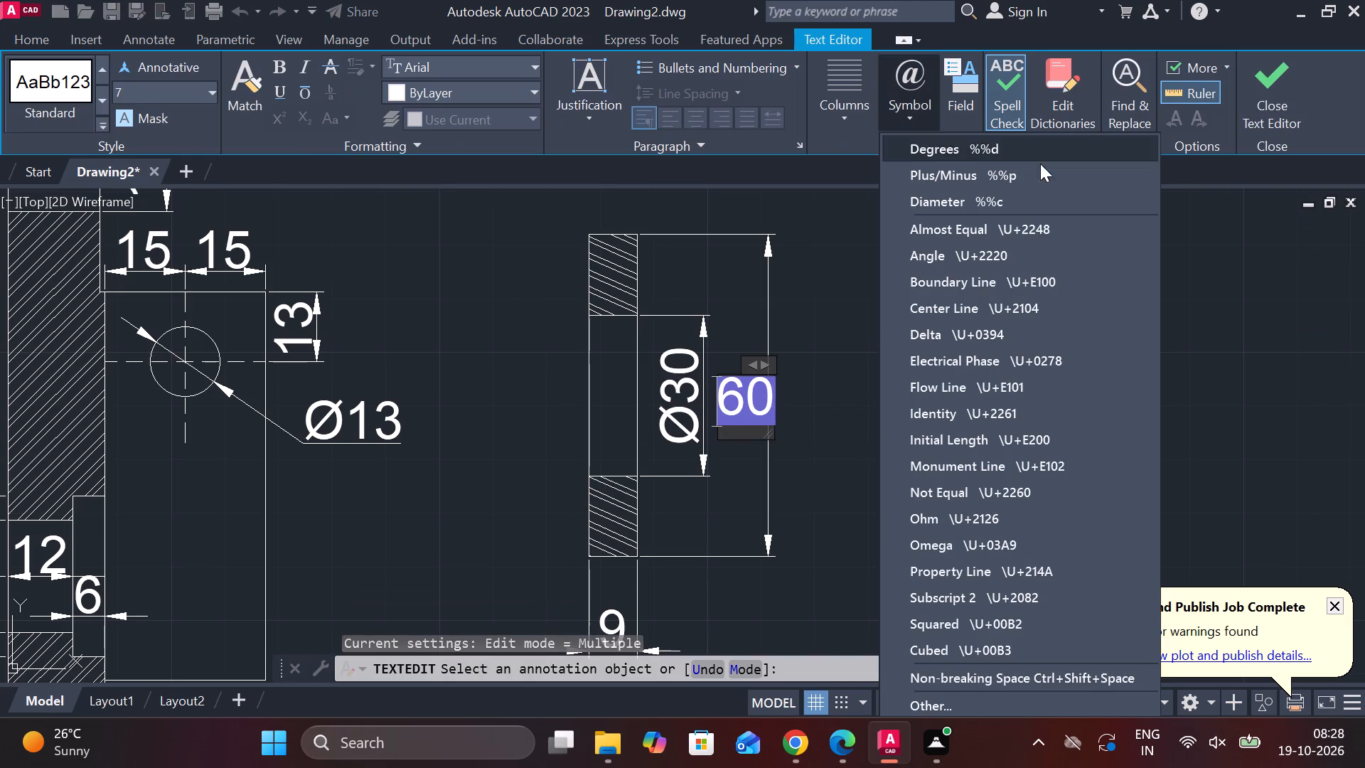
left_click(951, 204)
left_click(1279, 93)
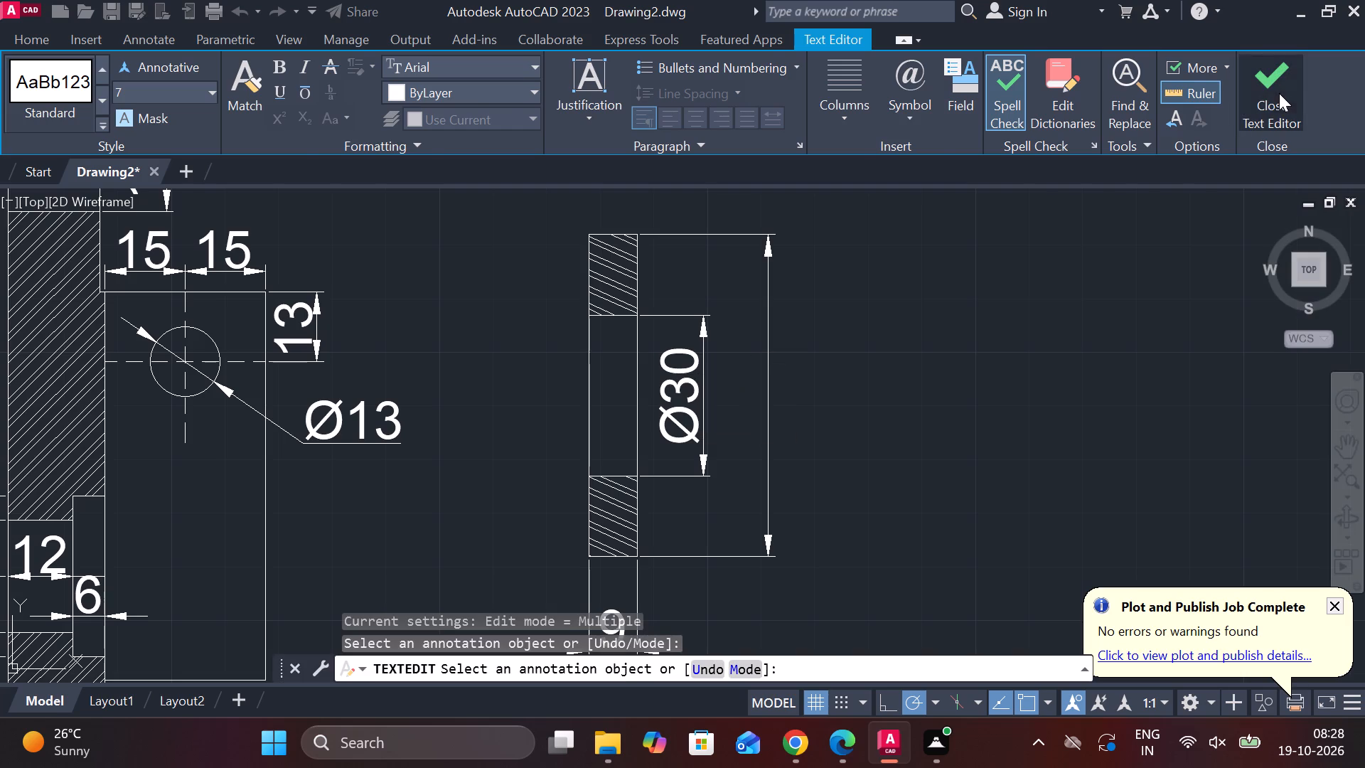
scroll(847, 409, "down", 1)
middle_click_drag(860, 412, 867, 326)
middle_click_drag(729, 449, 888, 288)
scroll(889, 322, "down", 1)
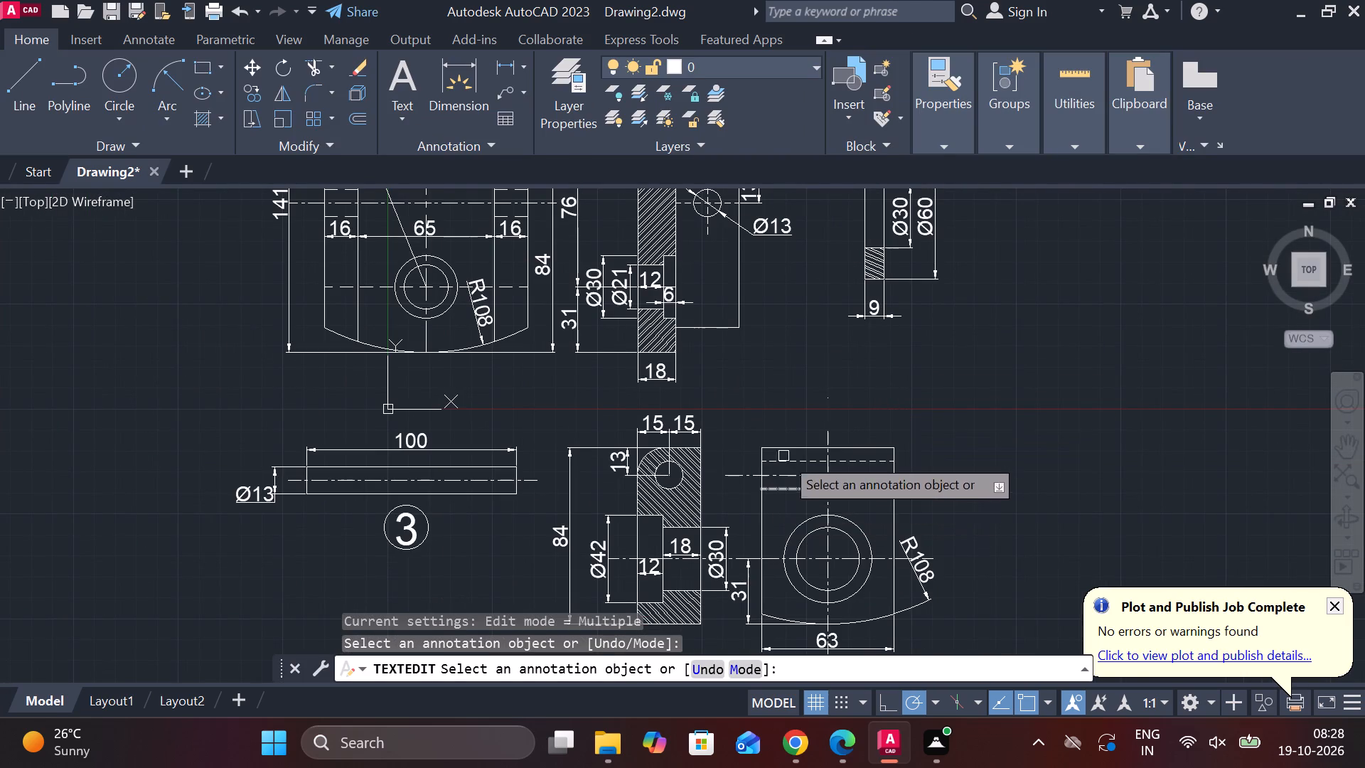
key("Escape")
key("Escape")
Copy the circled number 3 from below the 100-long pin to just below the 9-wide hatched part.
left_click(457, 564)
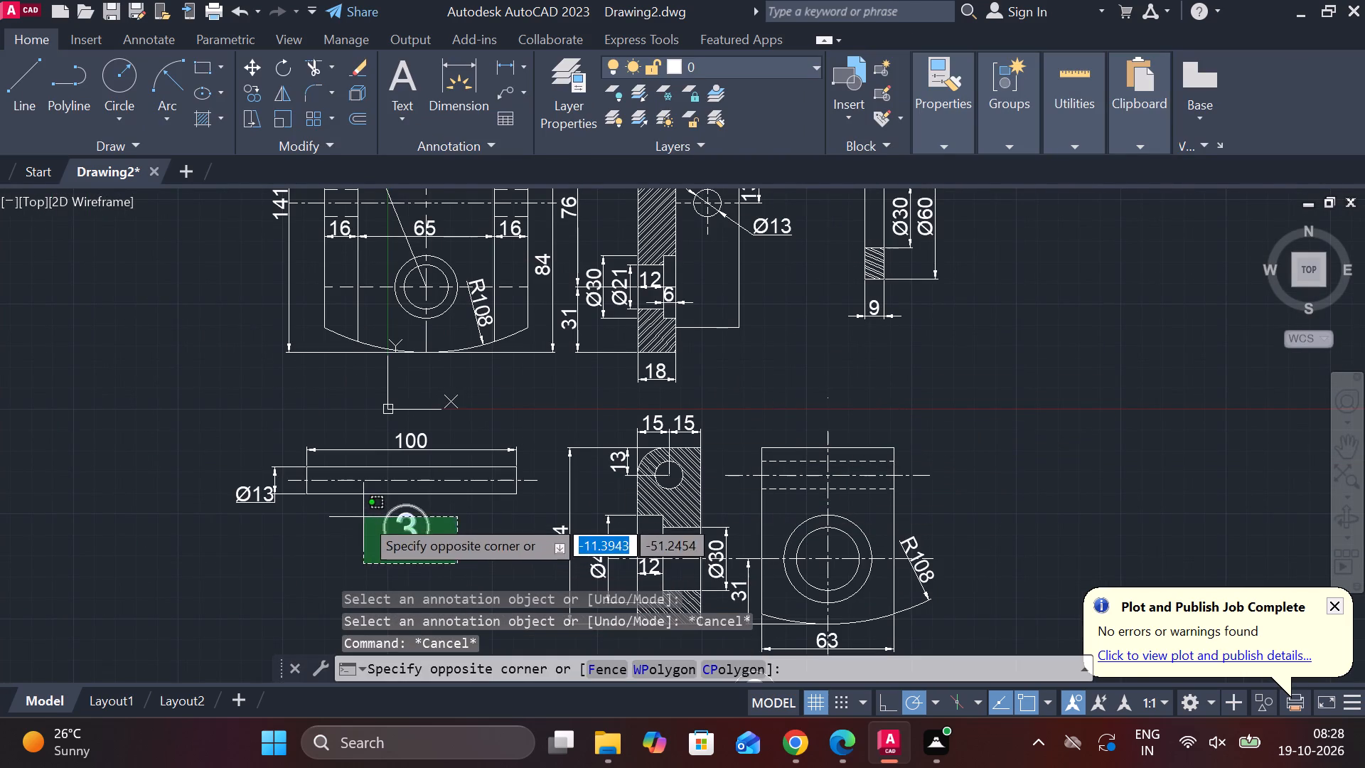
left_click(363, 514)
type("CO")
key("Return")
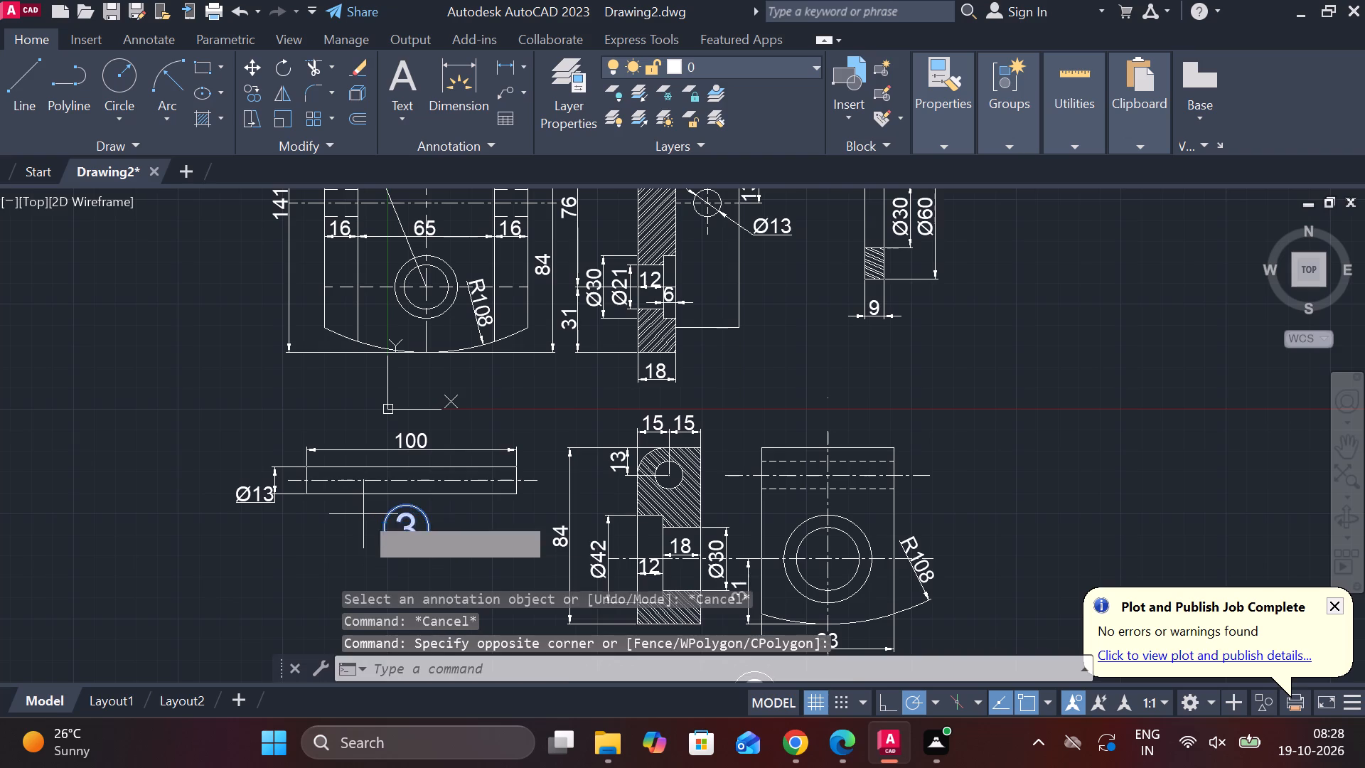
left_click(459, 540)
scroll(916, 375, "up", 1)
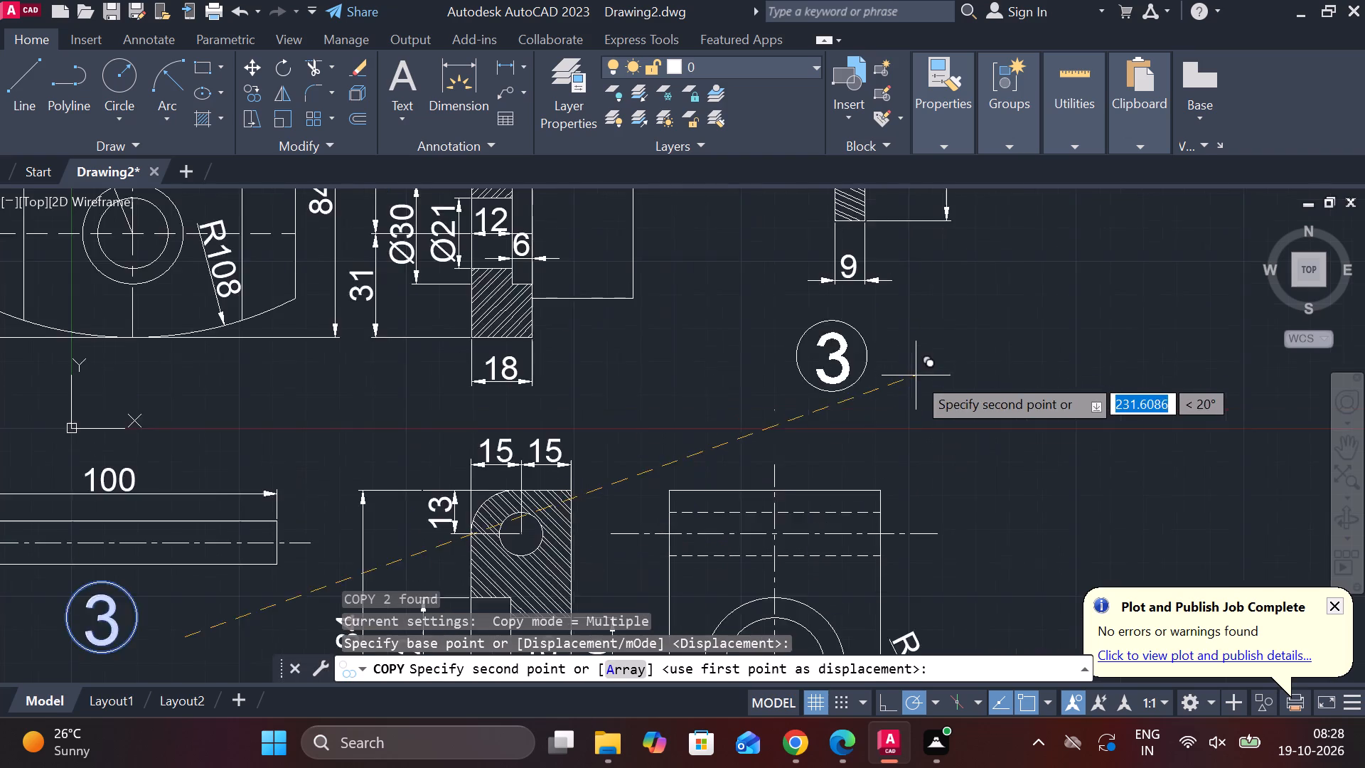
middle_click_drag(916, 375, 855, 442)
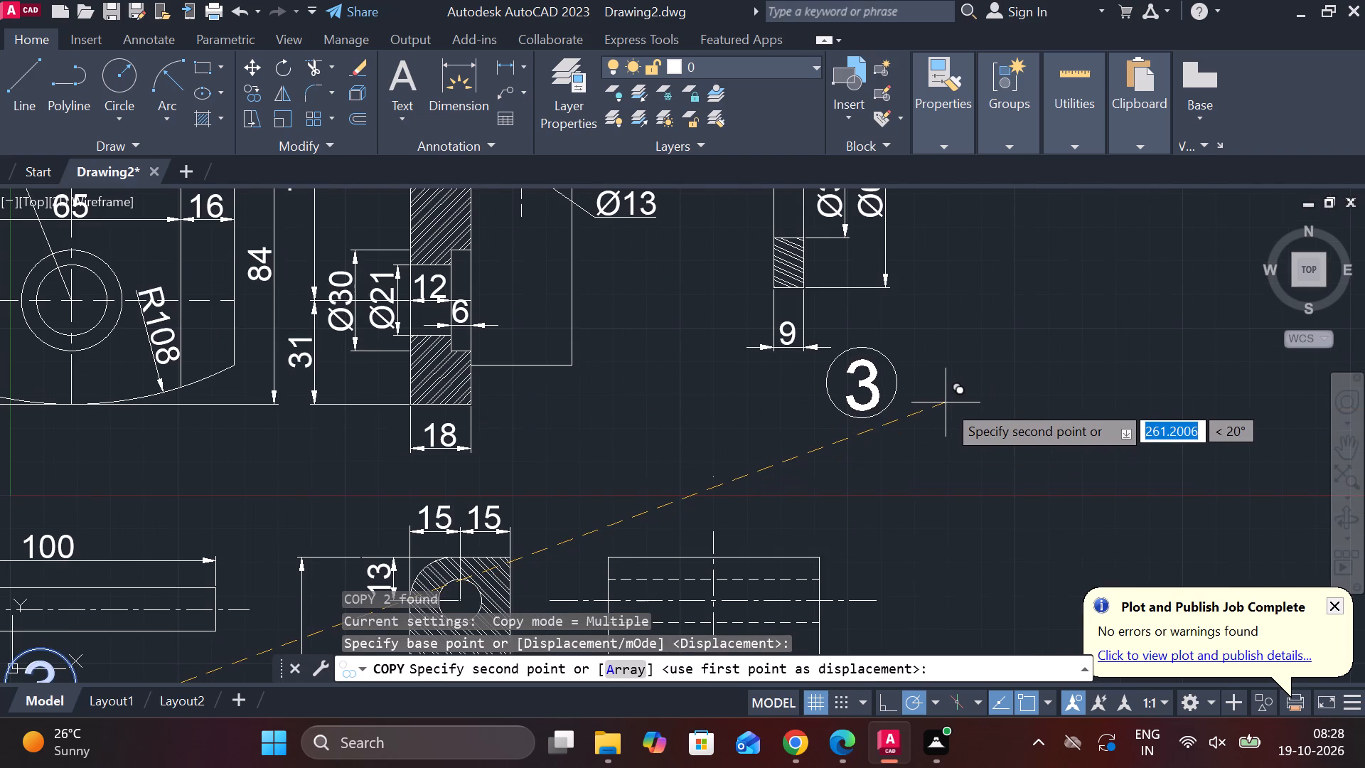
left_click(946, 402)
key("Escape")
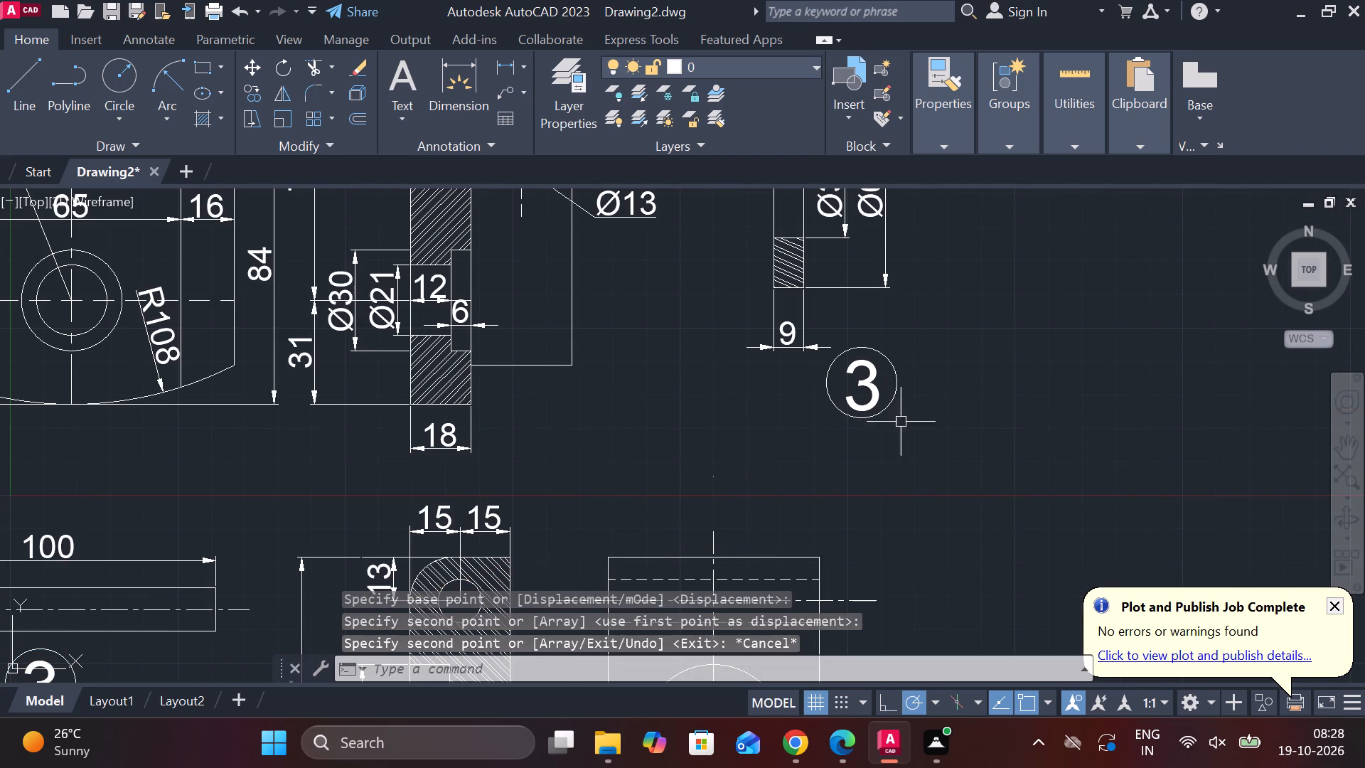
Change the number in the copied circle below the hatched part to 6.
double_click(864, 375)
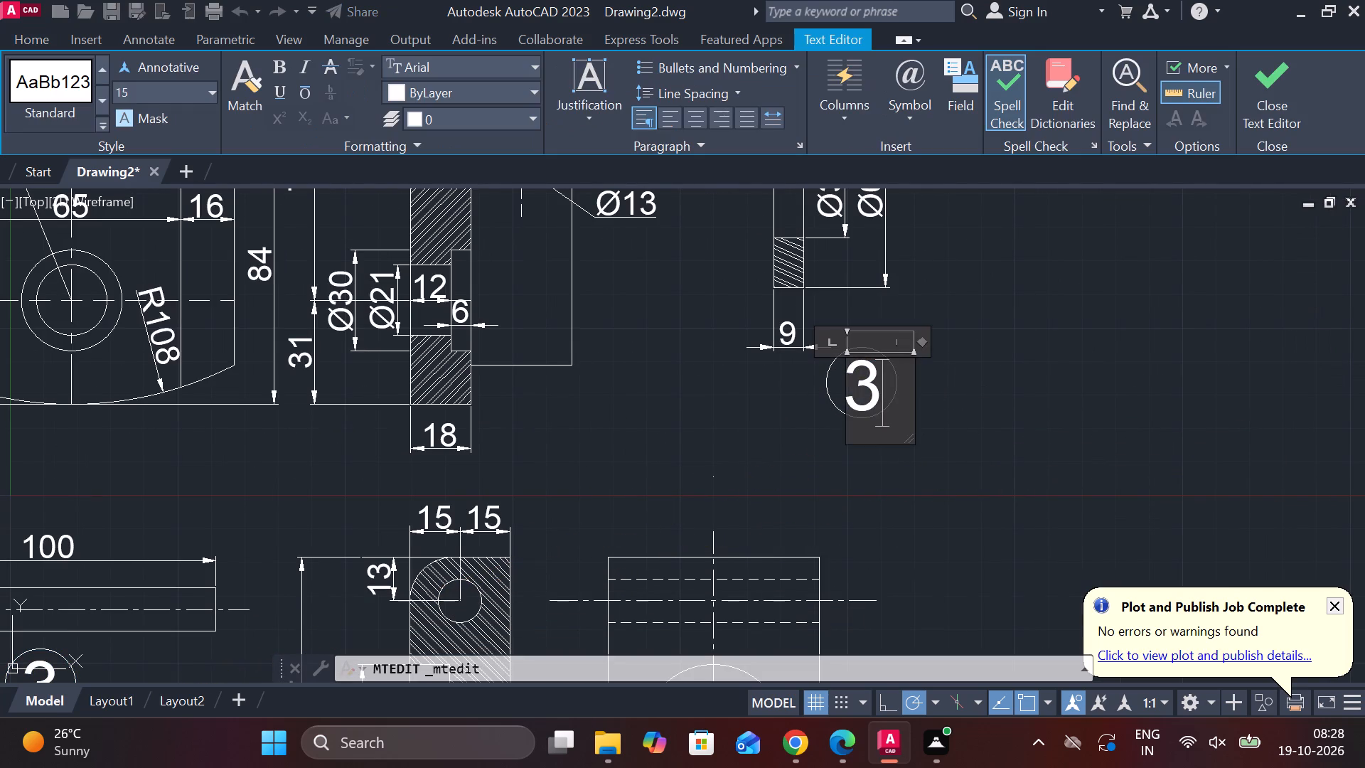
key("BackSpace")
key("6")
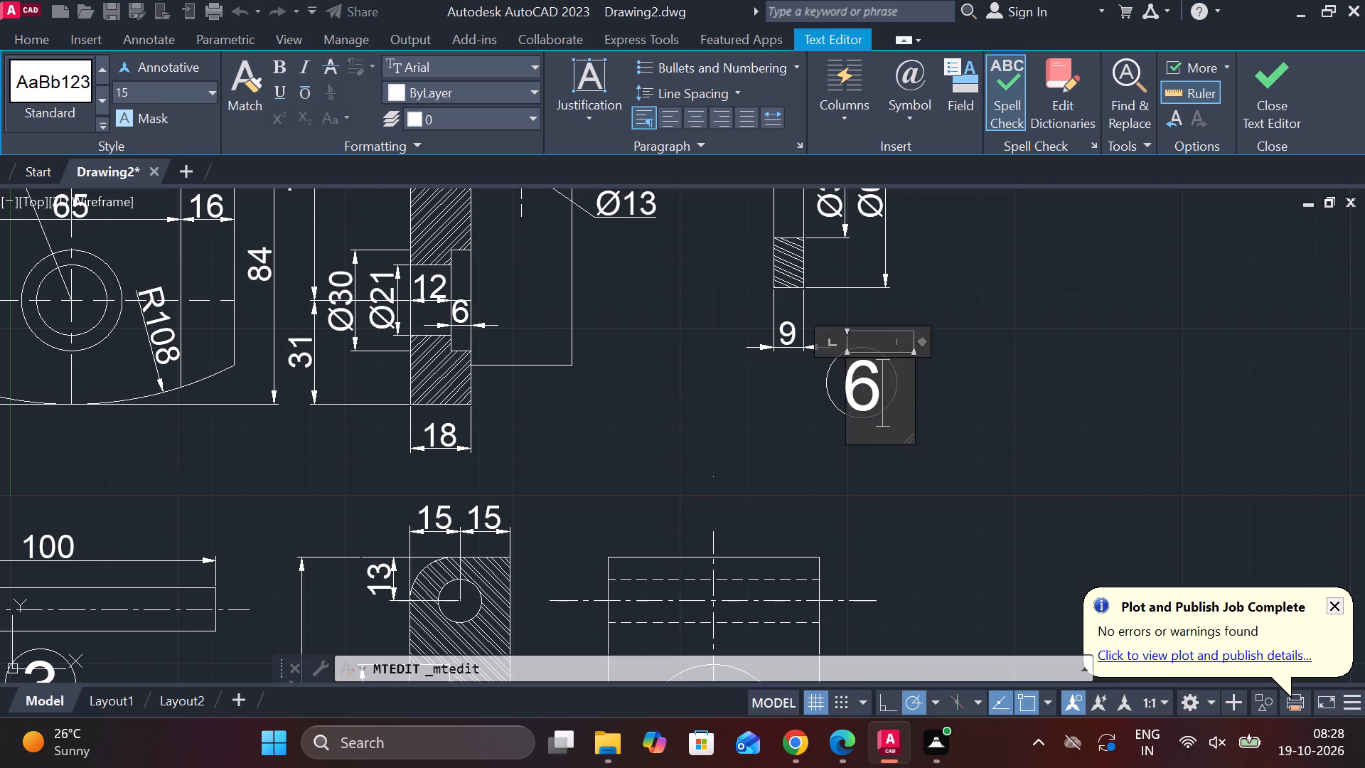
left_click(1280, 91)
Move part 6 with its dimensions and circled number upward and slightly closer to part 1's side view.
scroll(980, 475, "down", 2)
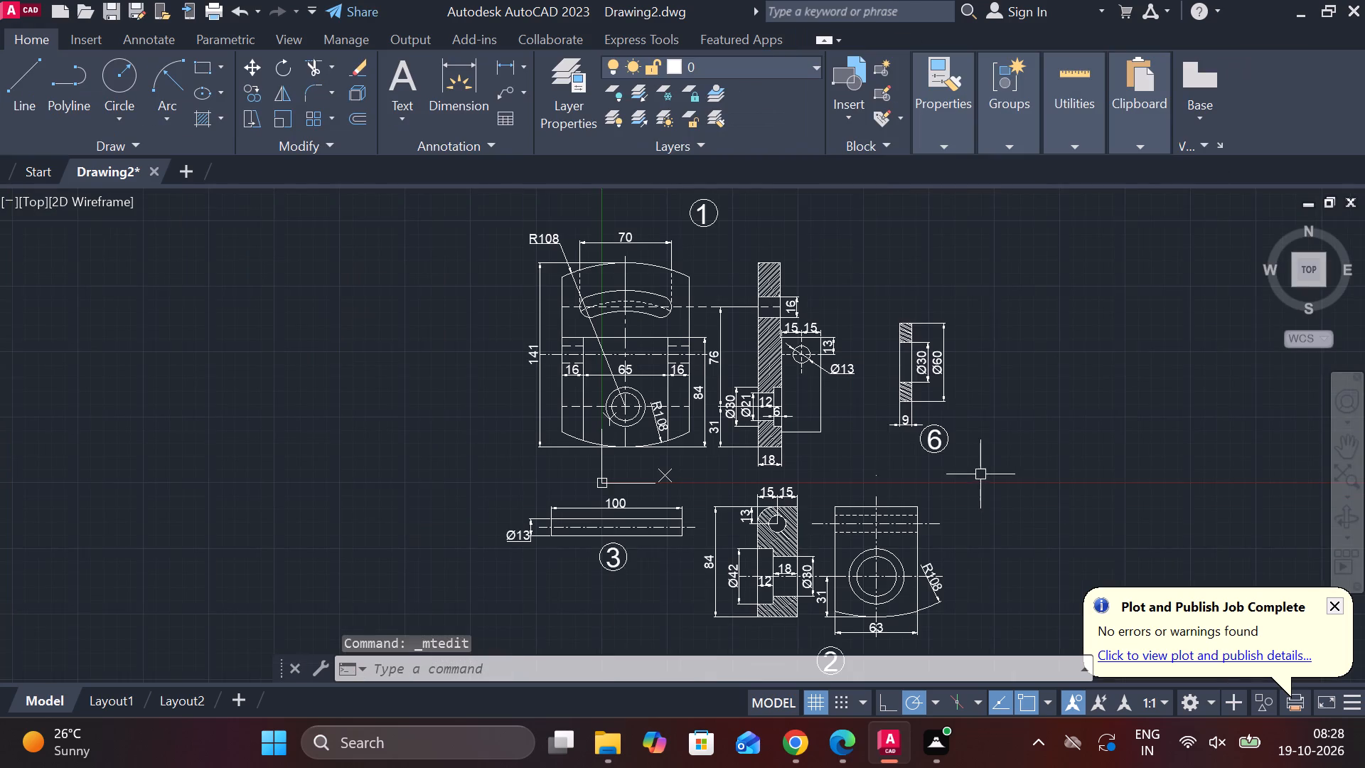
middle_click_drag(983, 471, 933, 463)
middle_click_drag(960, 469, 881, 424)
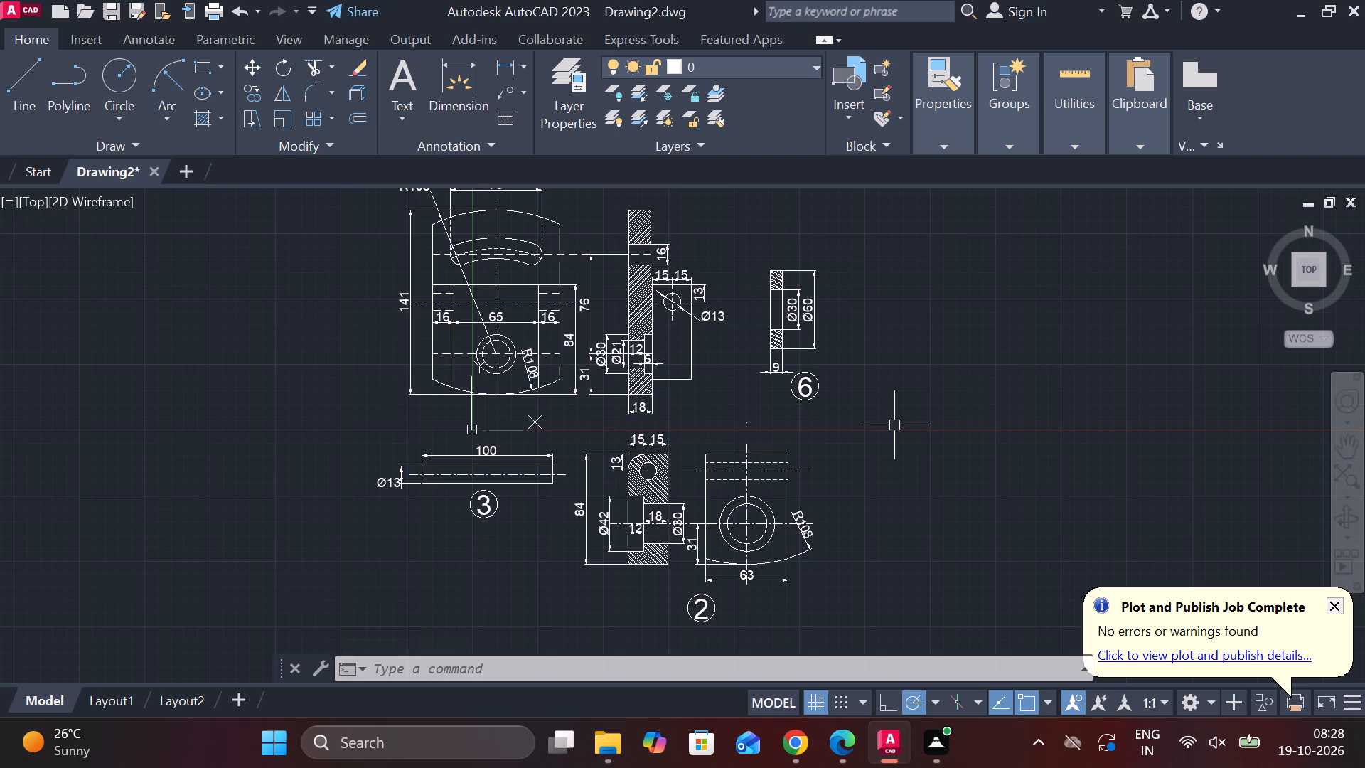
middle_click_drag(881, 430, 866, 440)
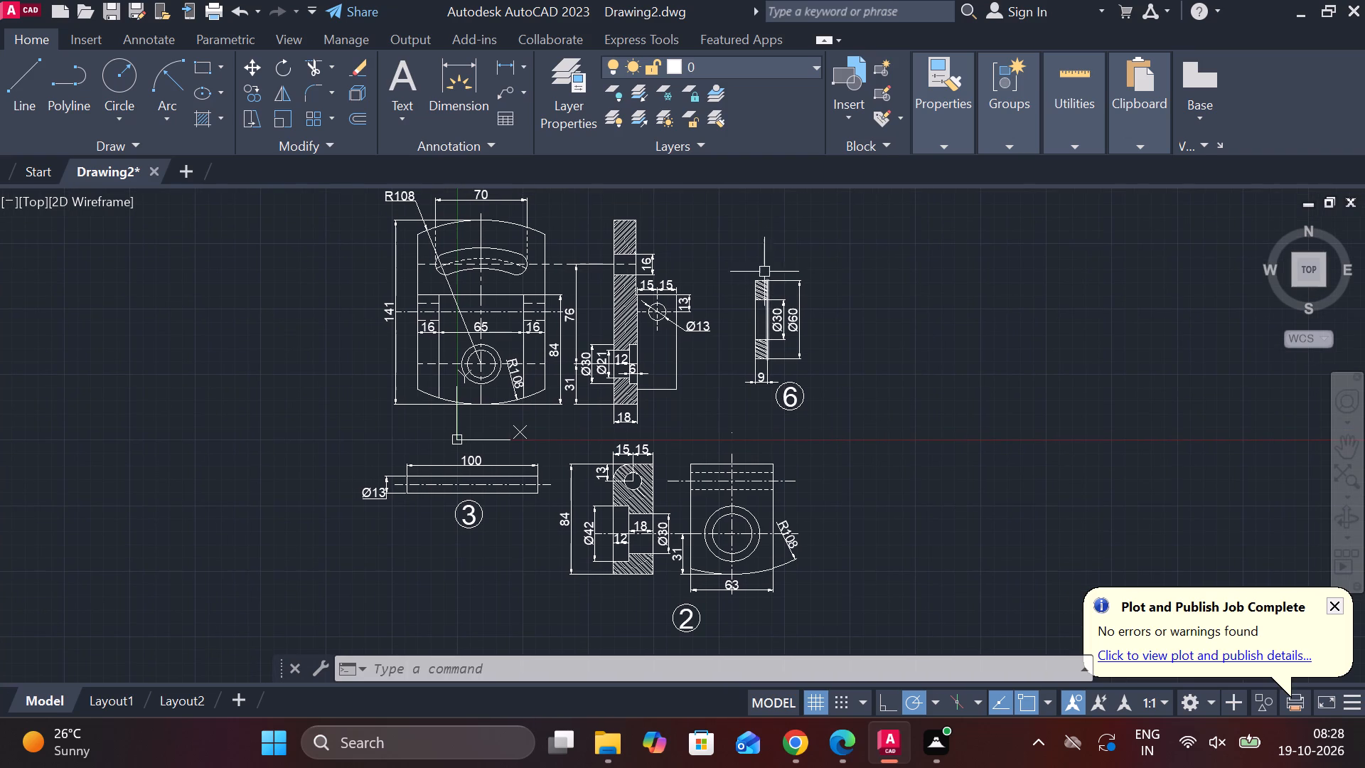
left_click(737, 261)
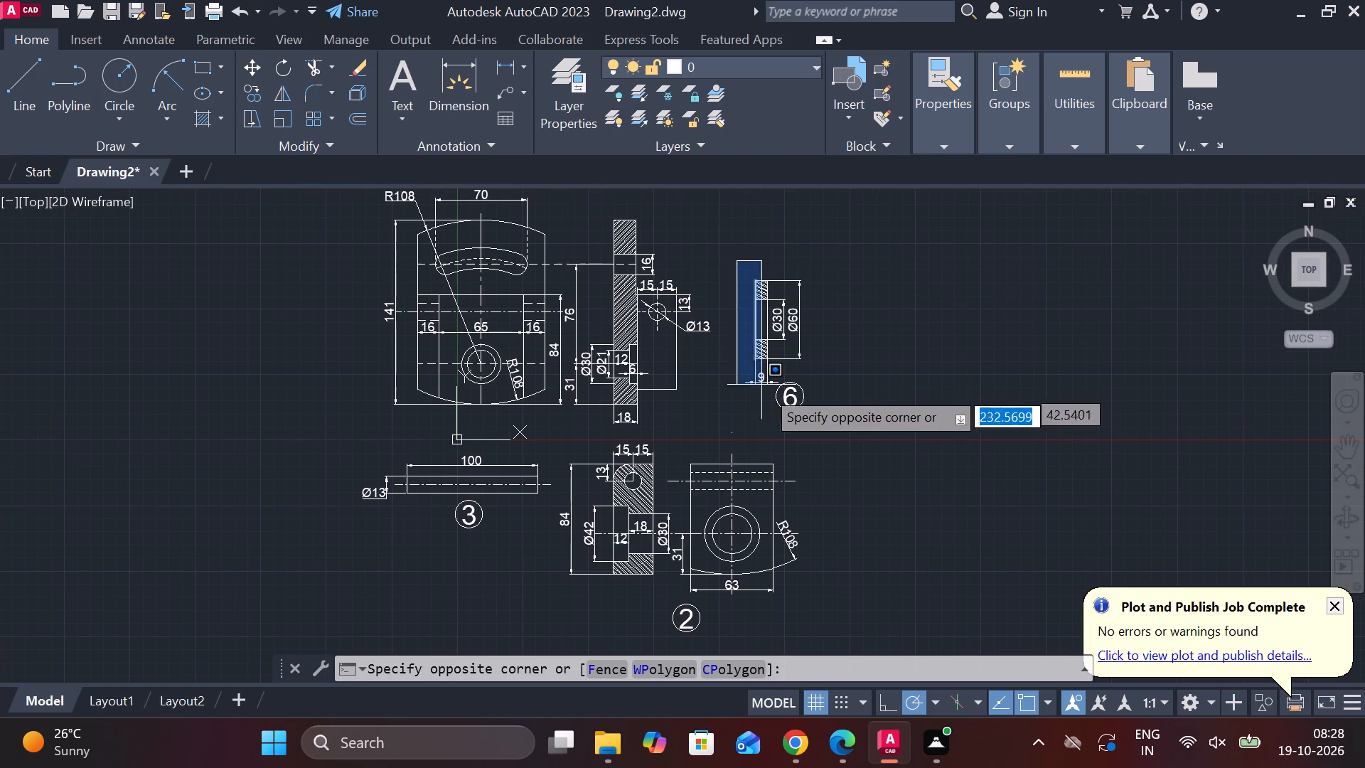
left_click(833, 443)
key("m")
key("Return")
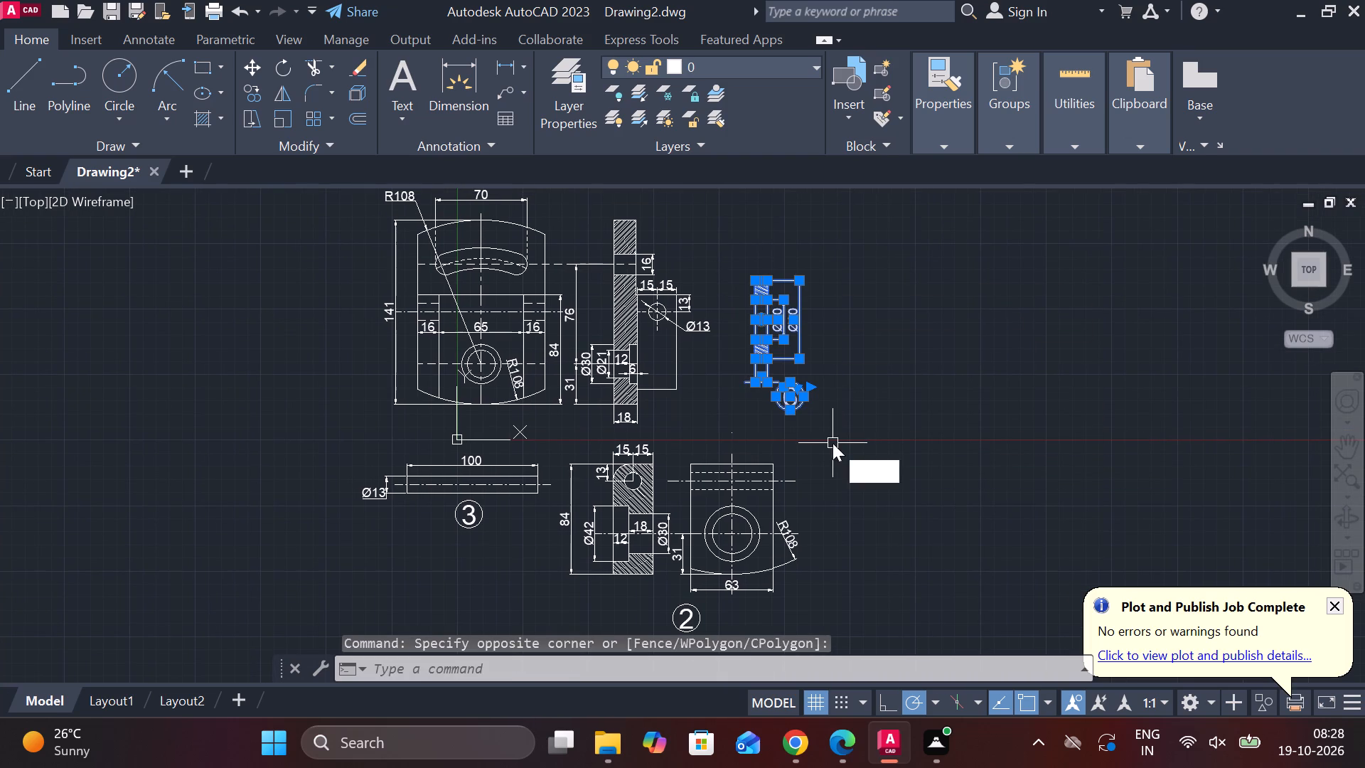
left_click(833, 439)
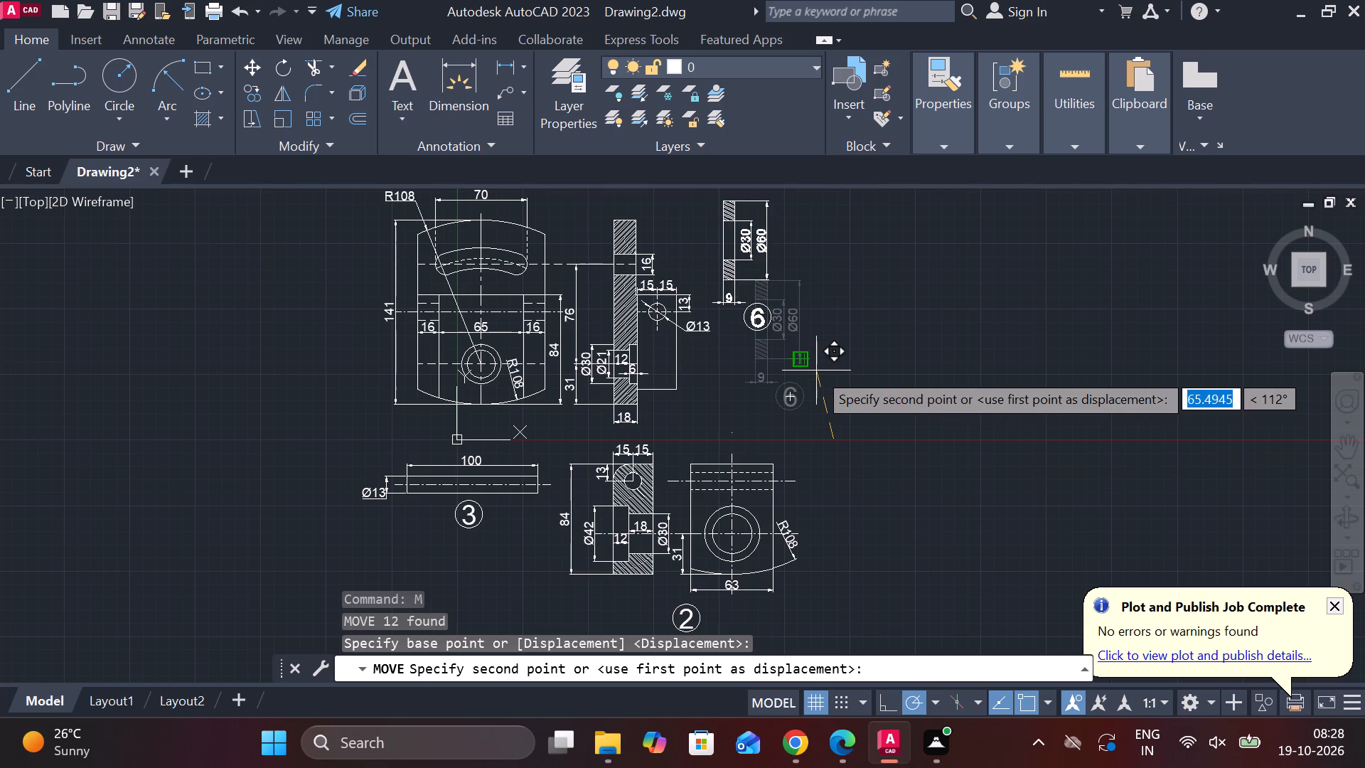
middle_click_drag(816, 370, 839, 428)
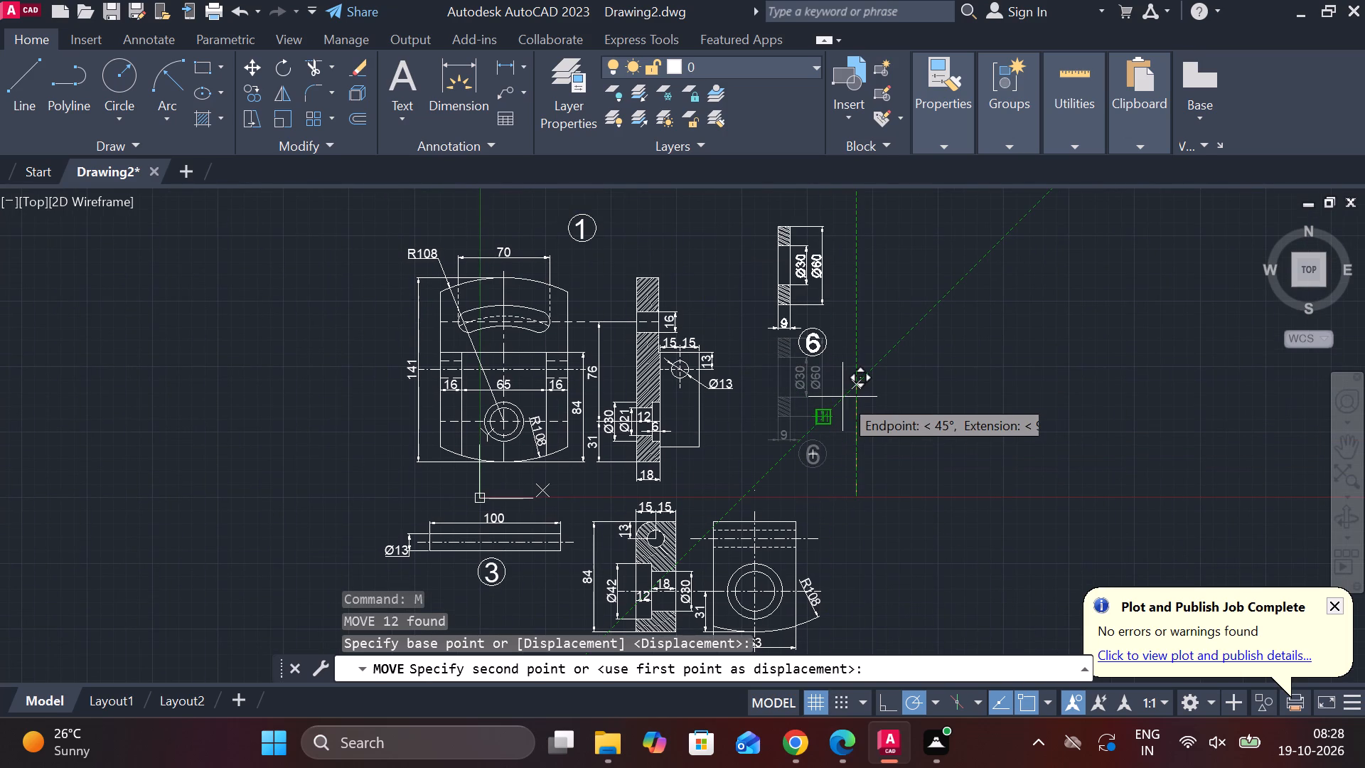
scroll(842, 397, "up", 1)
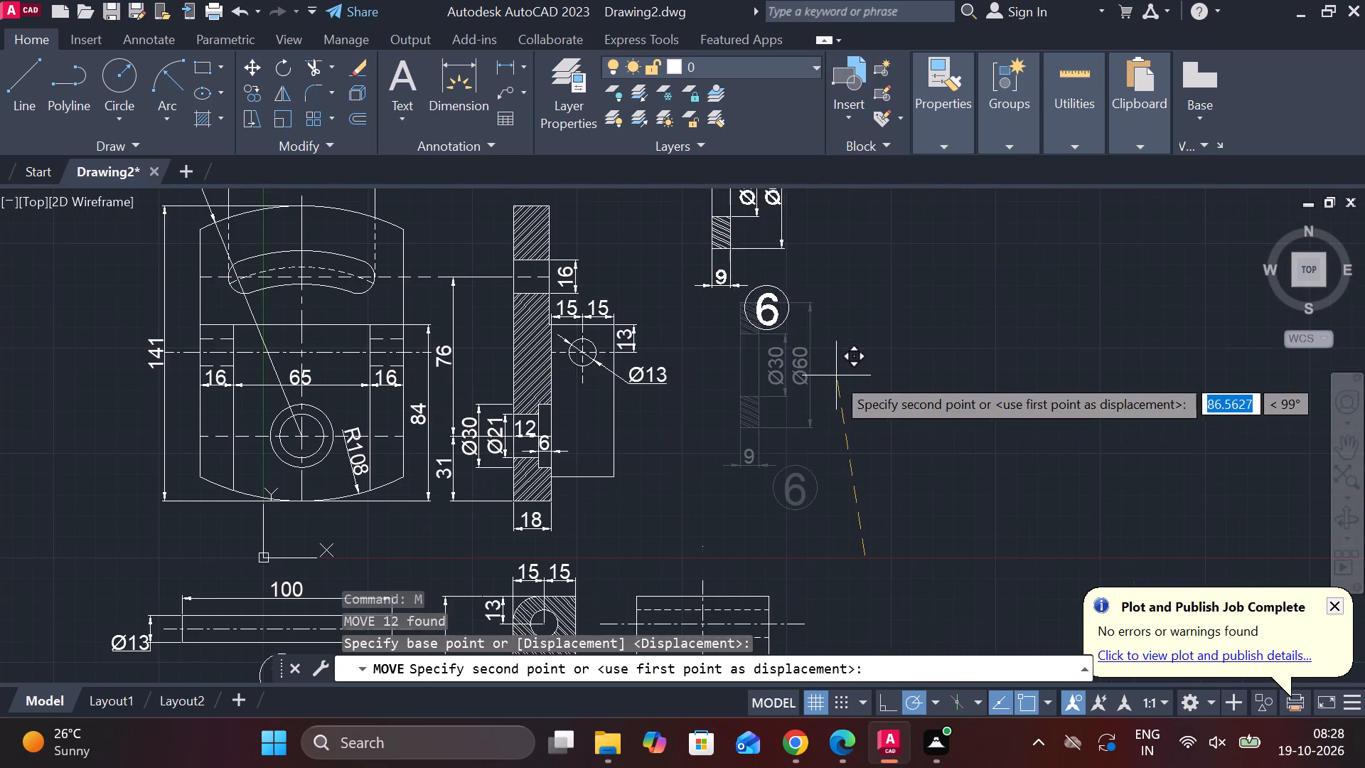
middle_click_drag(837, 378, 845, 462)
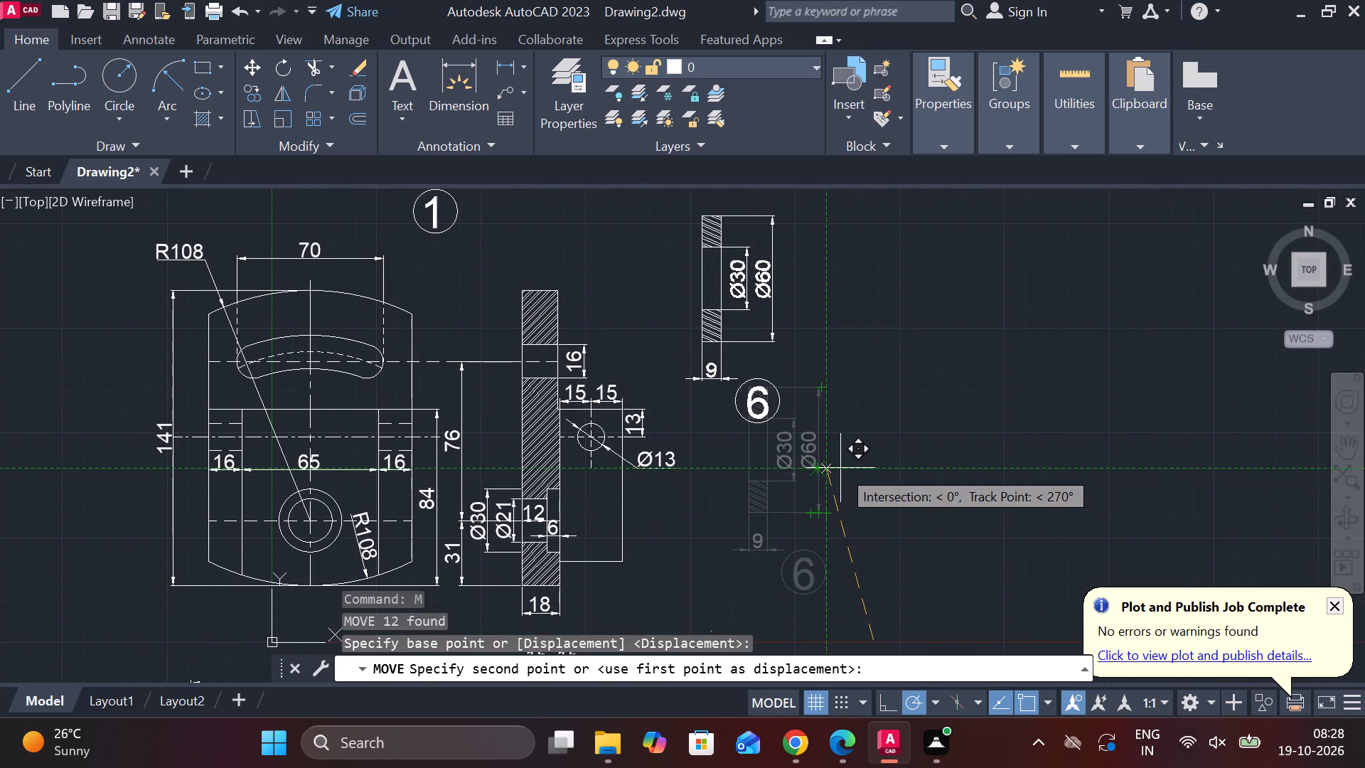
left_click(840, 468)
key("Escape")
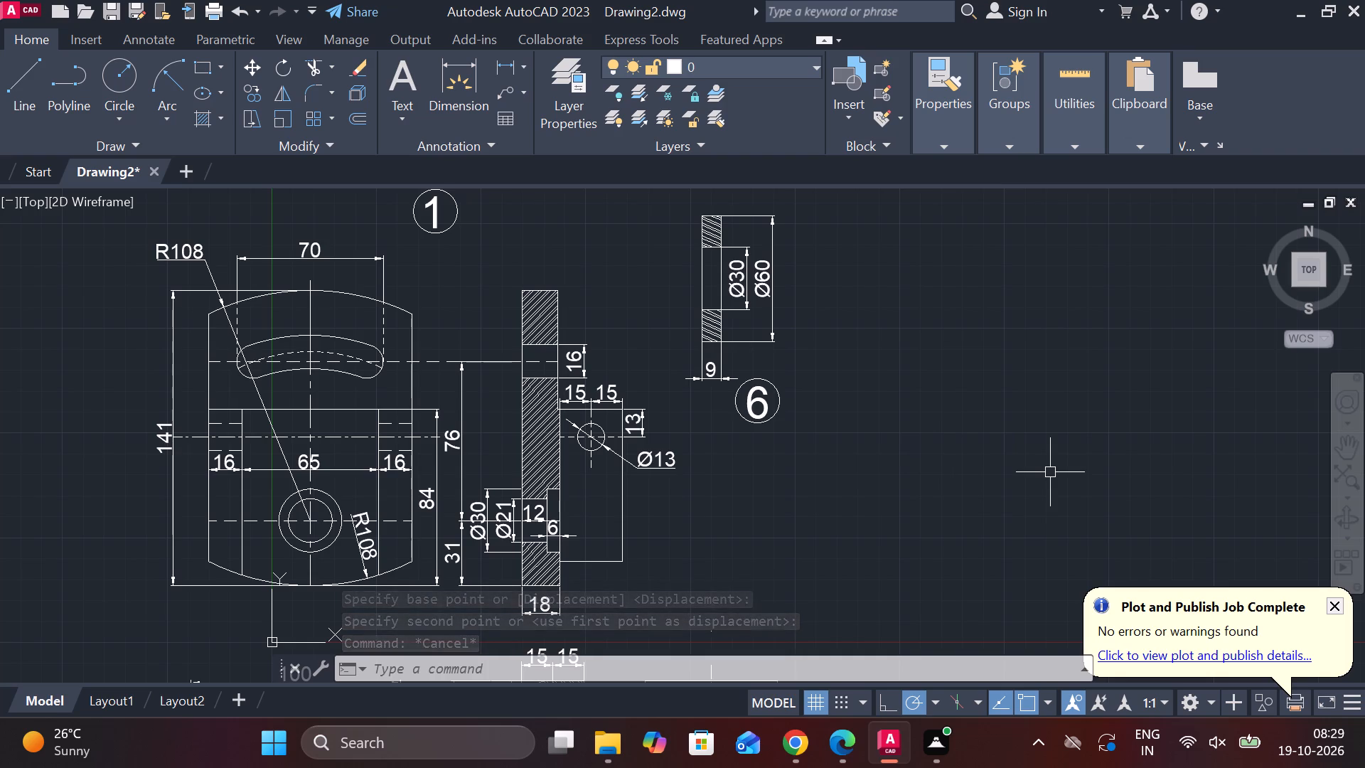
Draw a rectangle 25 wide and 20 high from lines in the empty space beyond part 6.
middle_click_drag(850, 501, 776, 485)
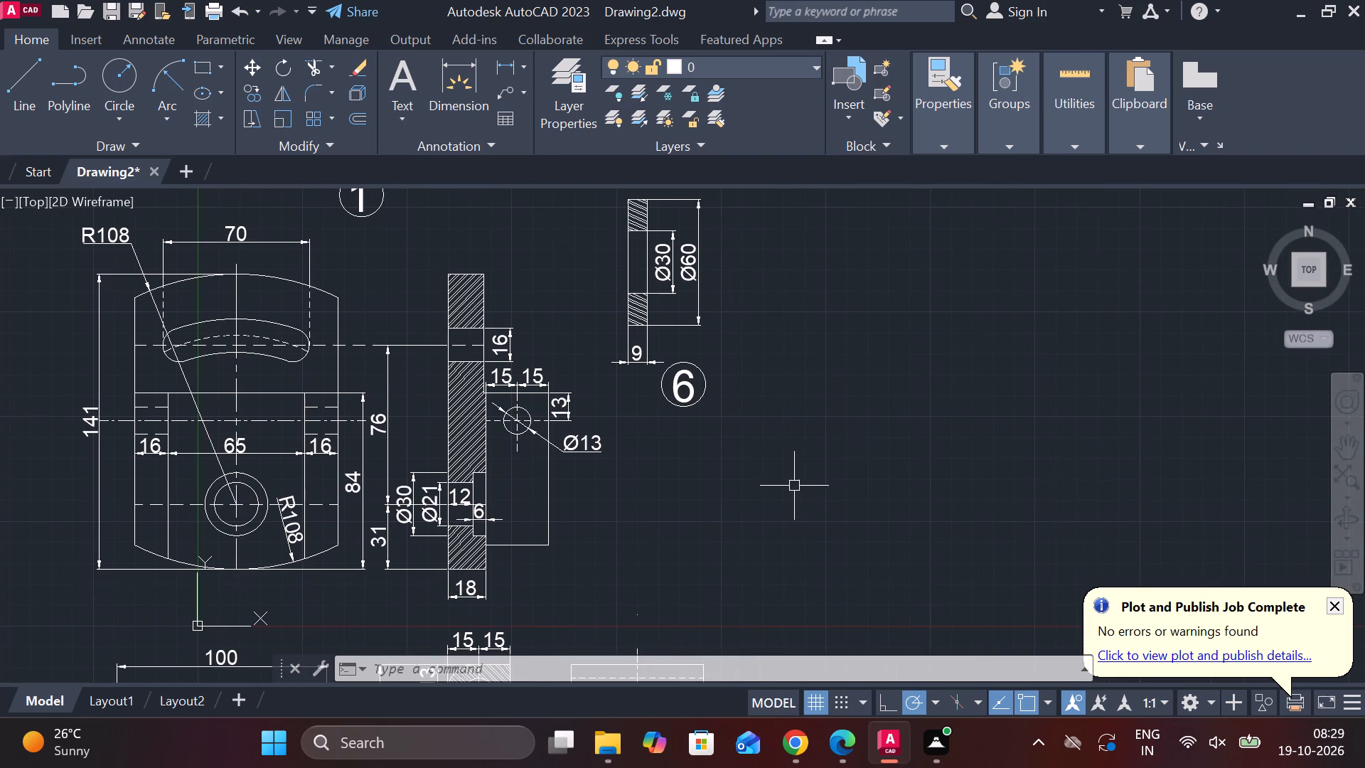
key("Escape")
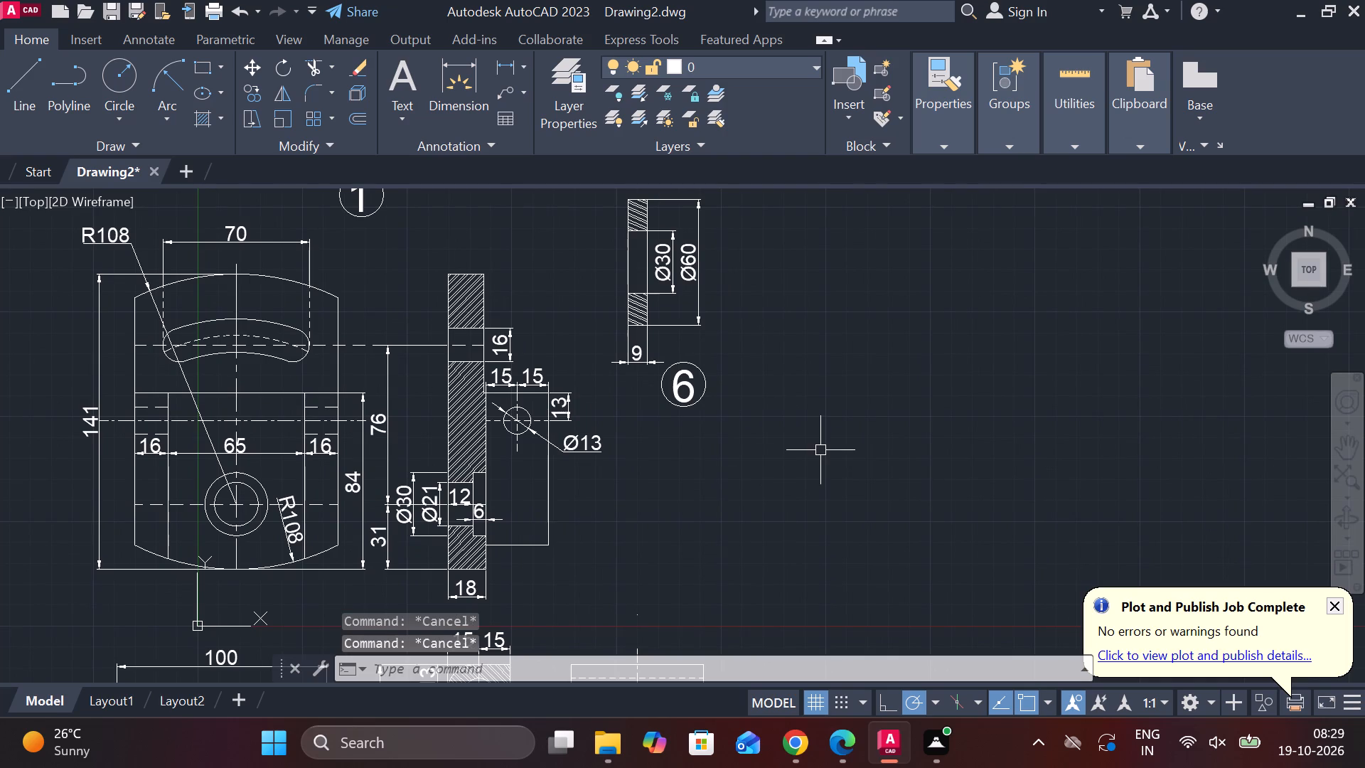
key("l")
key("Return")
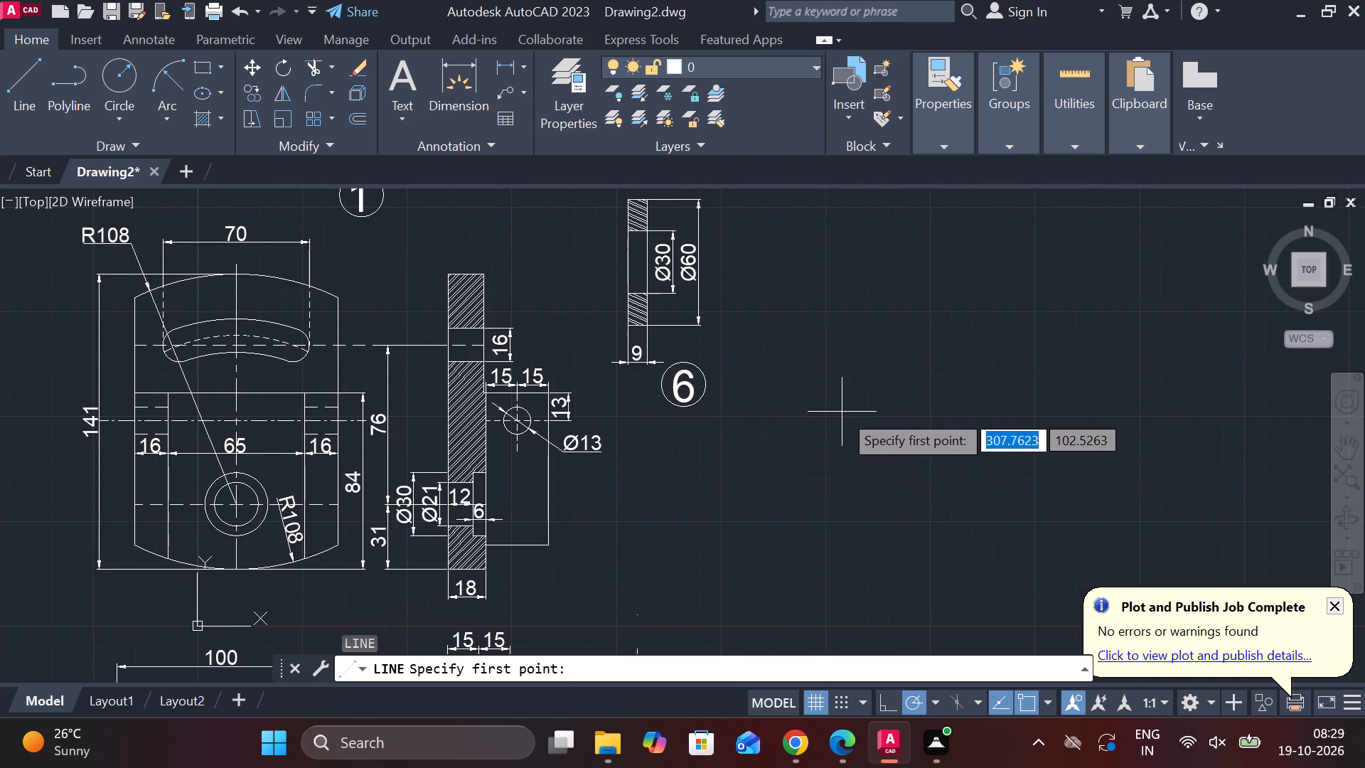
left_click(842, 412)
type("25")
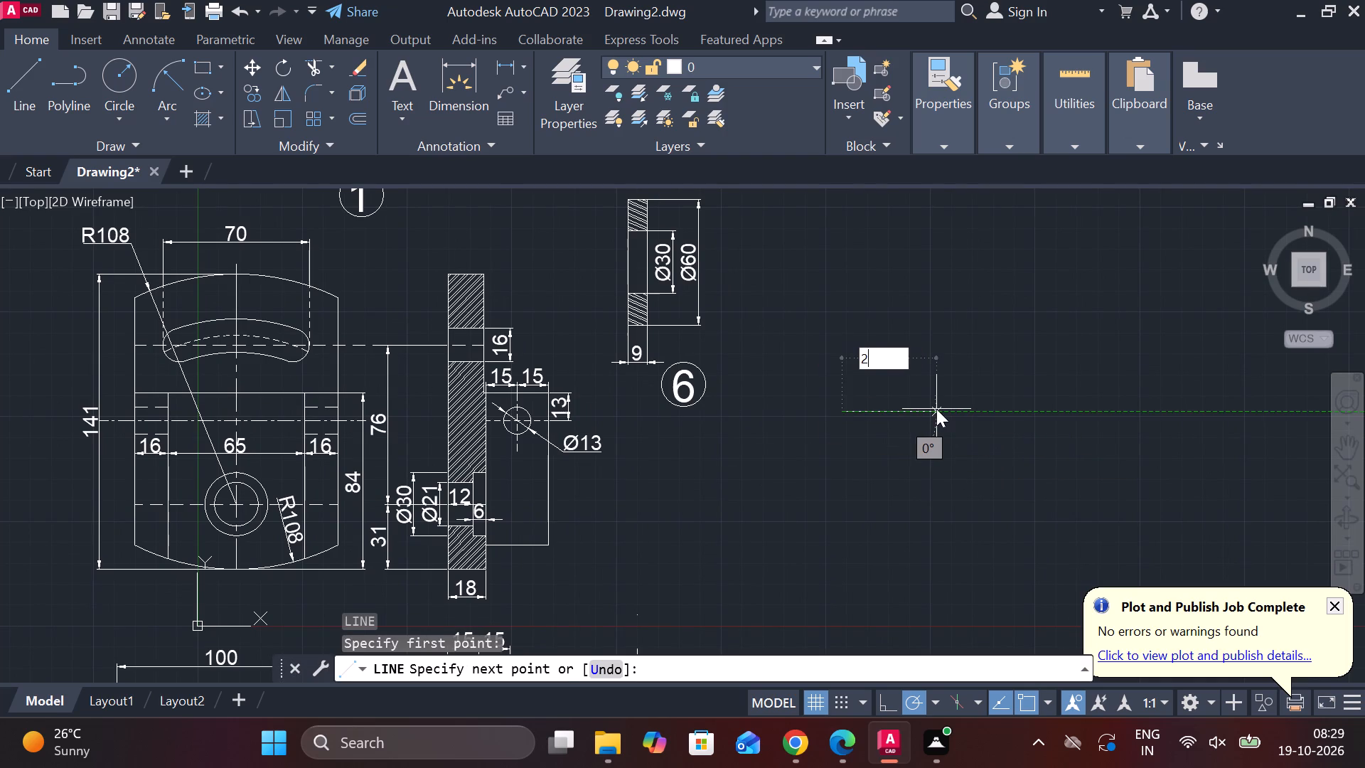
key("space")
type("20")
key("Return")
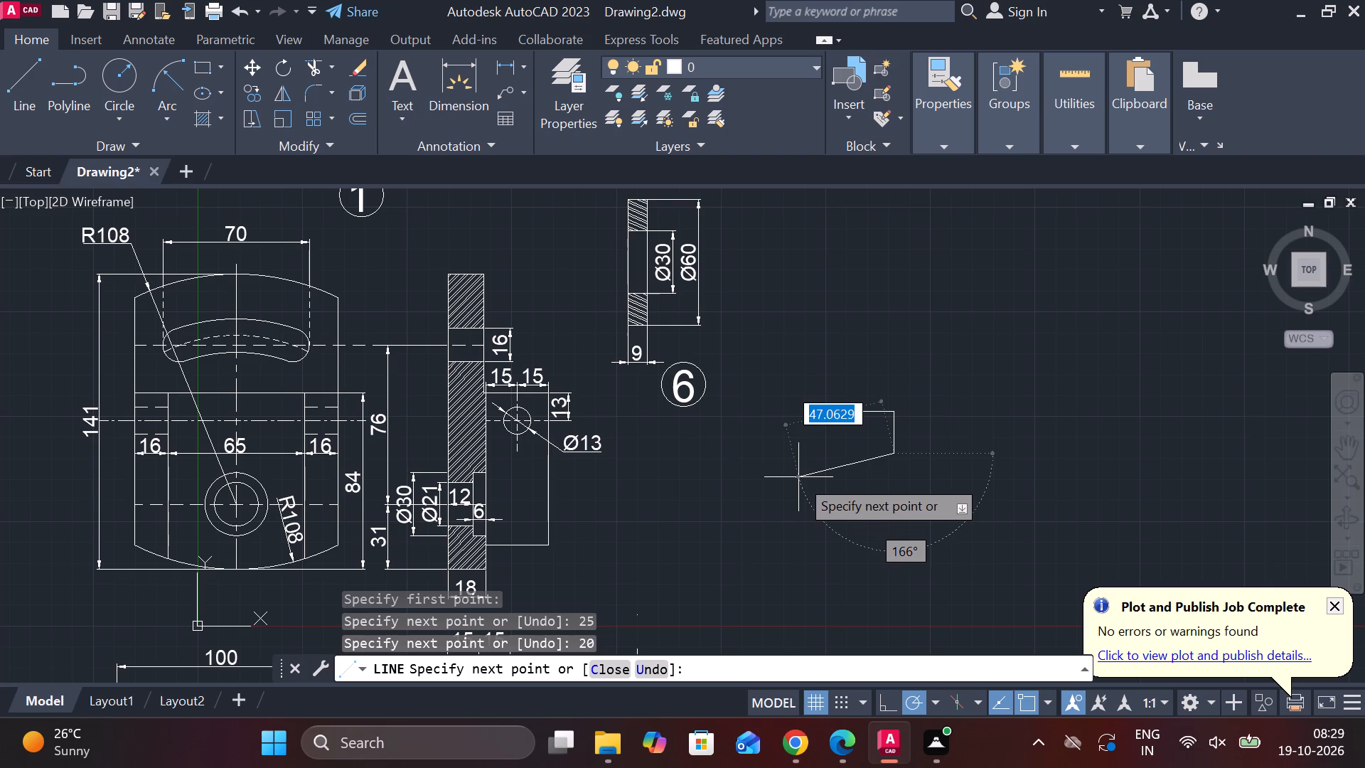
type("25")
key("space")
scroll(828, 481, "up", 2)
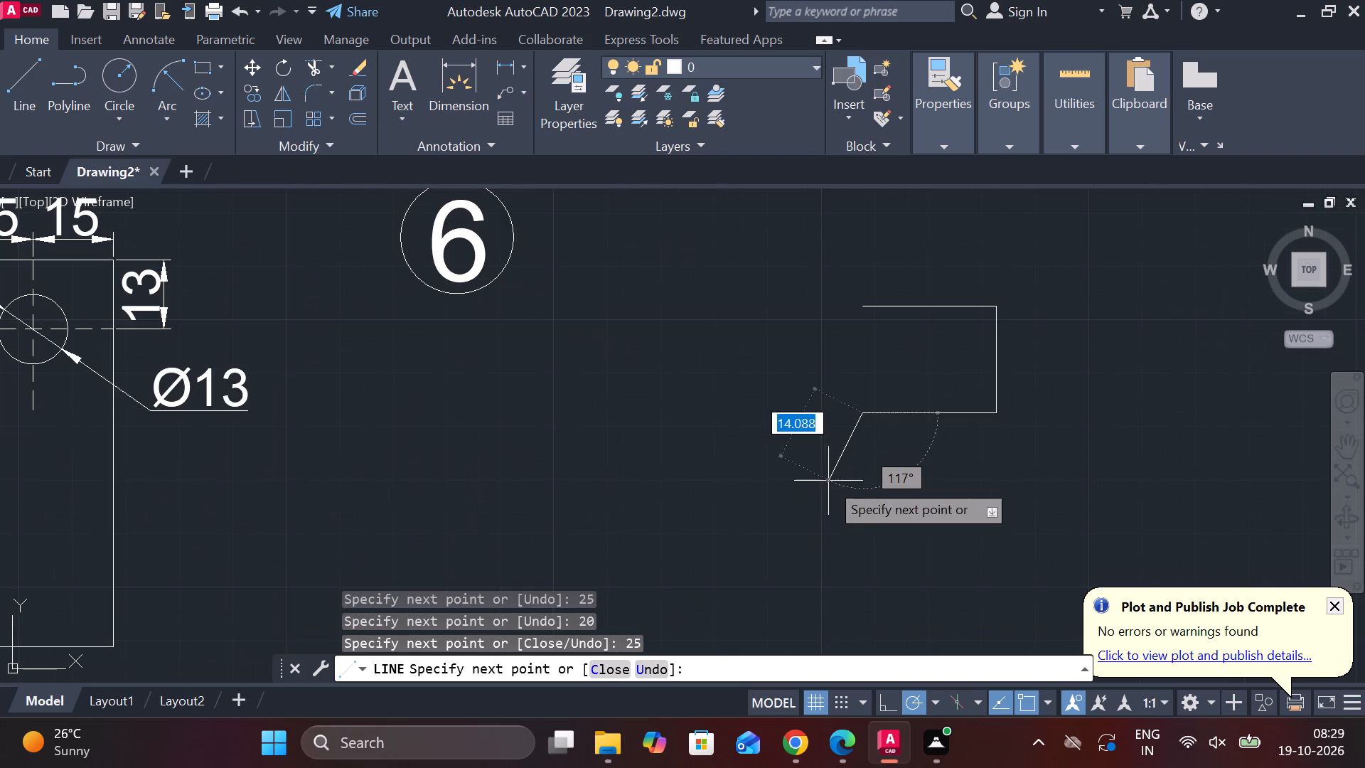
left_click(867, 302)
key("Escape")
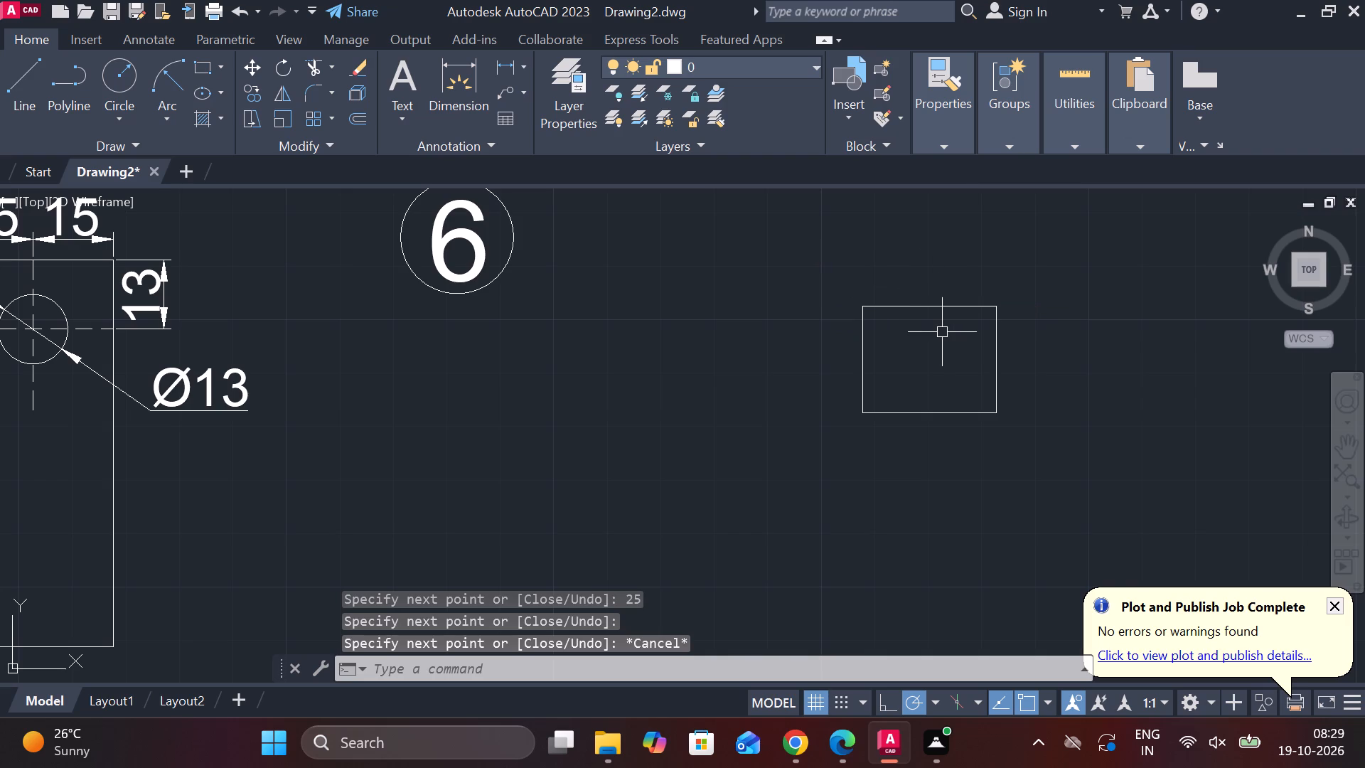
Offset the rectangle's left edge 50 outward, and offset that new line a further 6 in the same direction.
left_click(858, 359)
key("o")
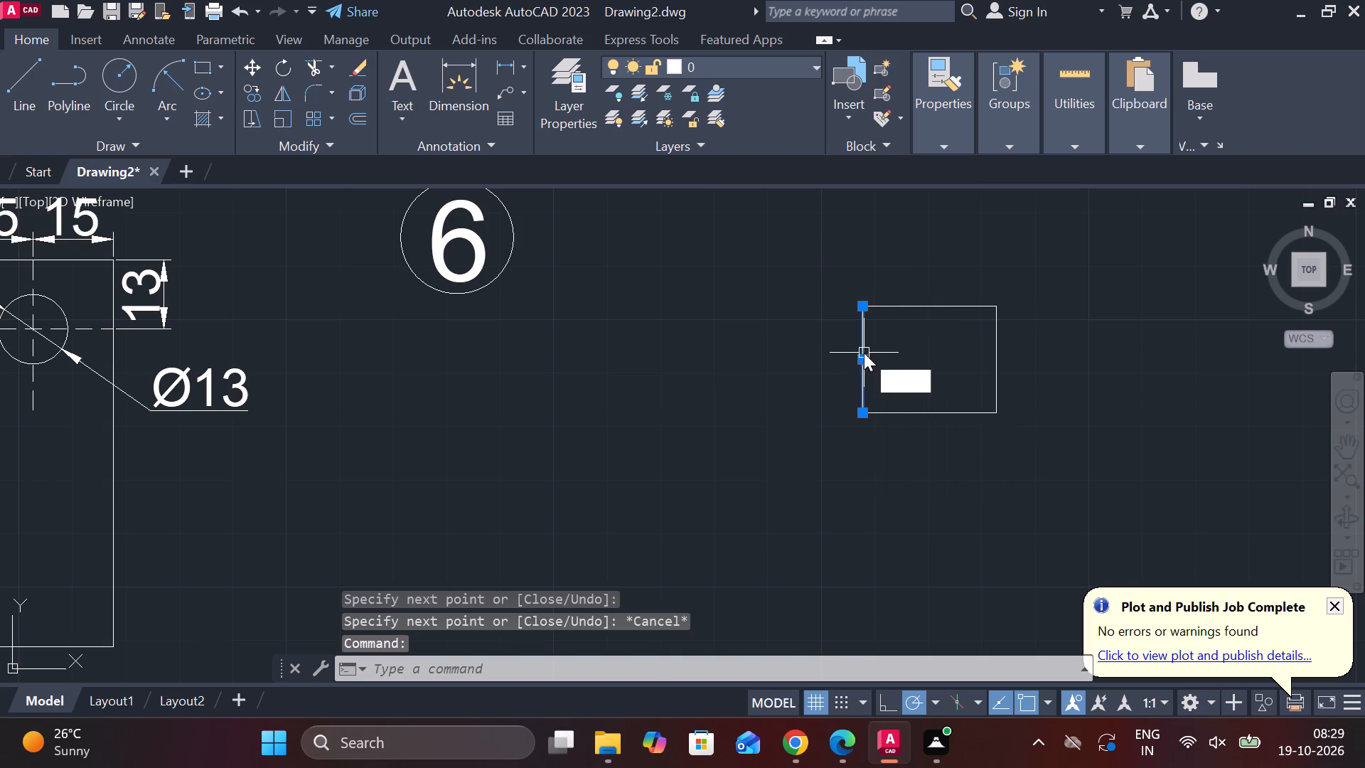
key("Return")
key("Return")
type("50")
key("Return")
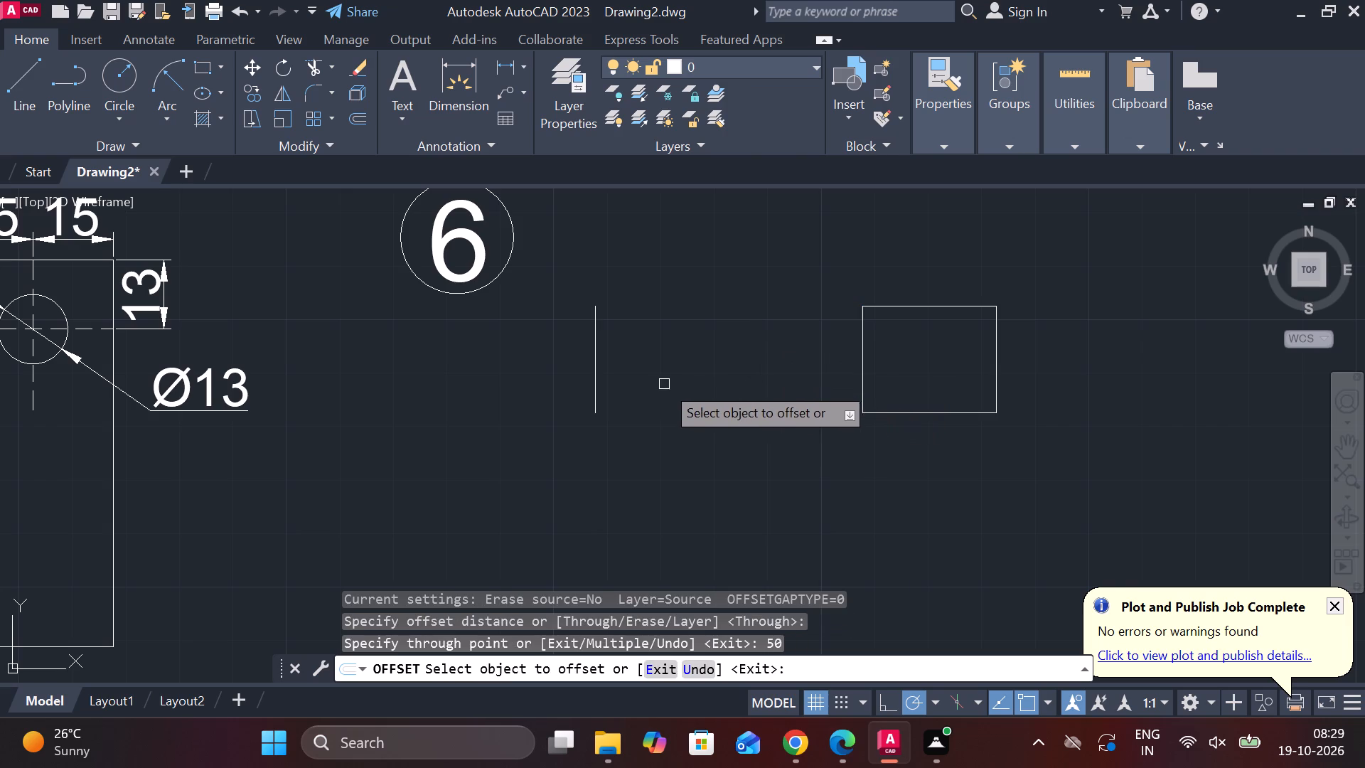
left_click(597, 359)
key("6")
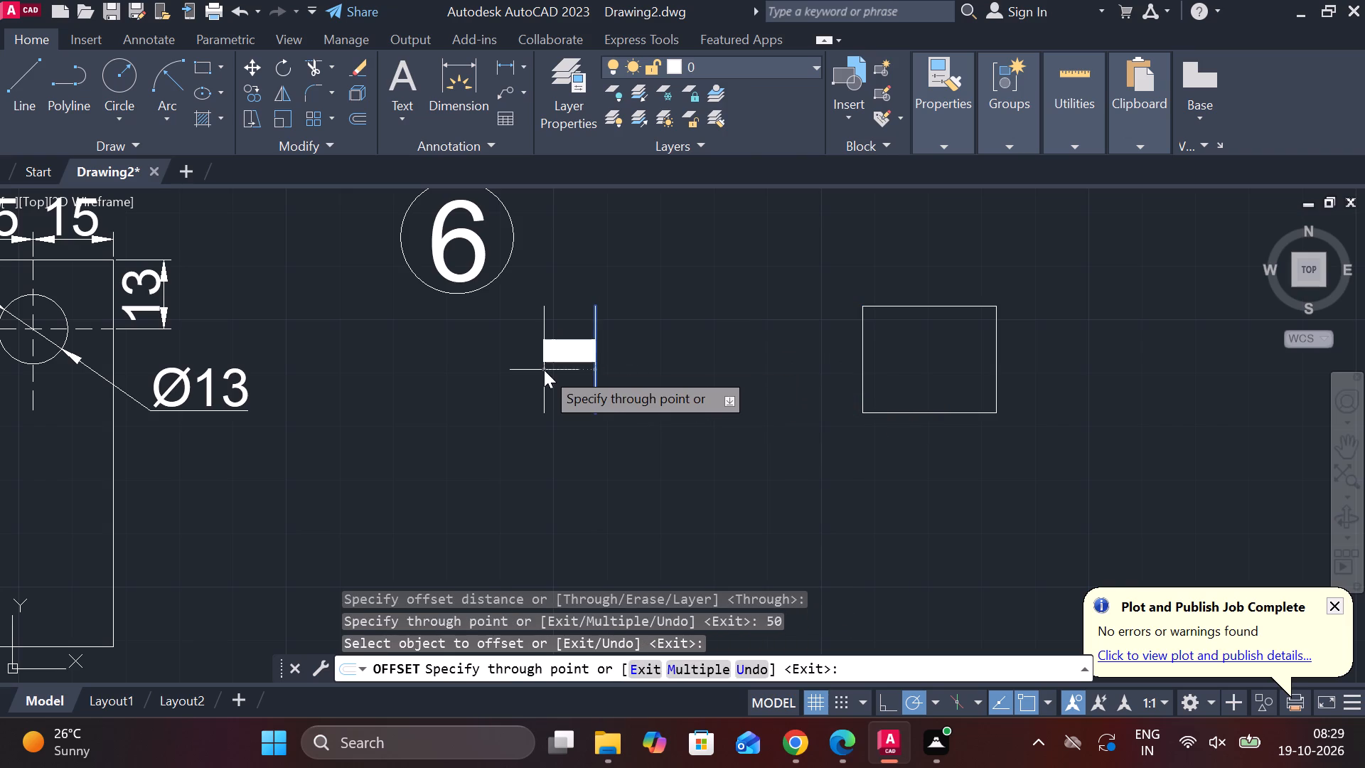
key("Return")
key("Escape")
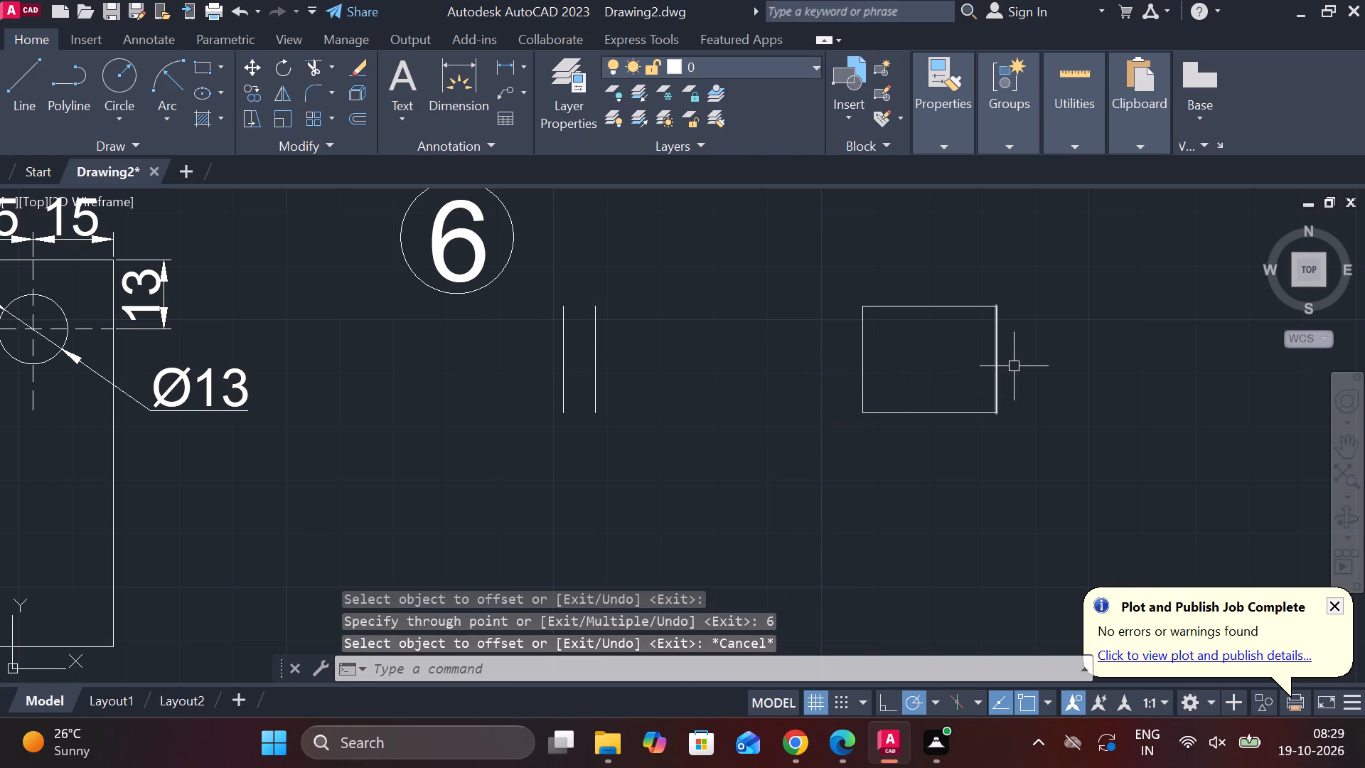
Draw a horizontal line from the midpoint of the rectangle's right edge to the midpoint of the farthest offset line.
key("l")
key("Return")
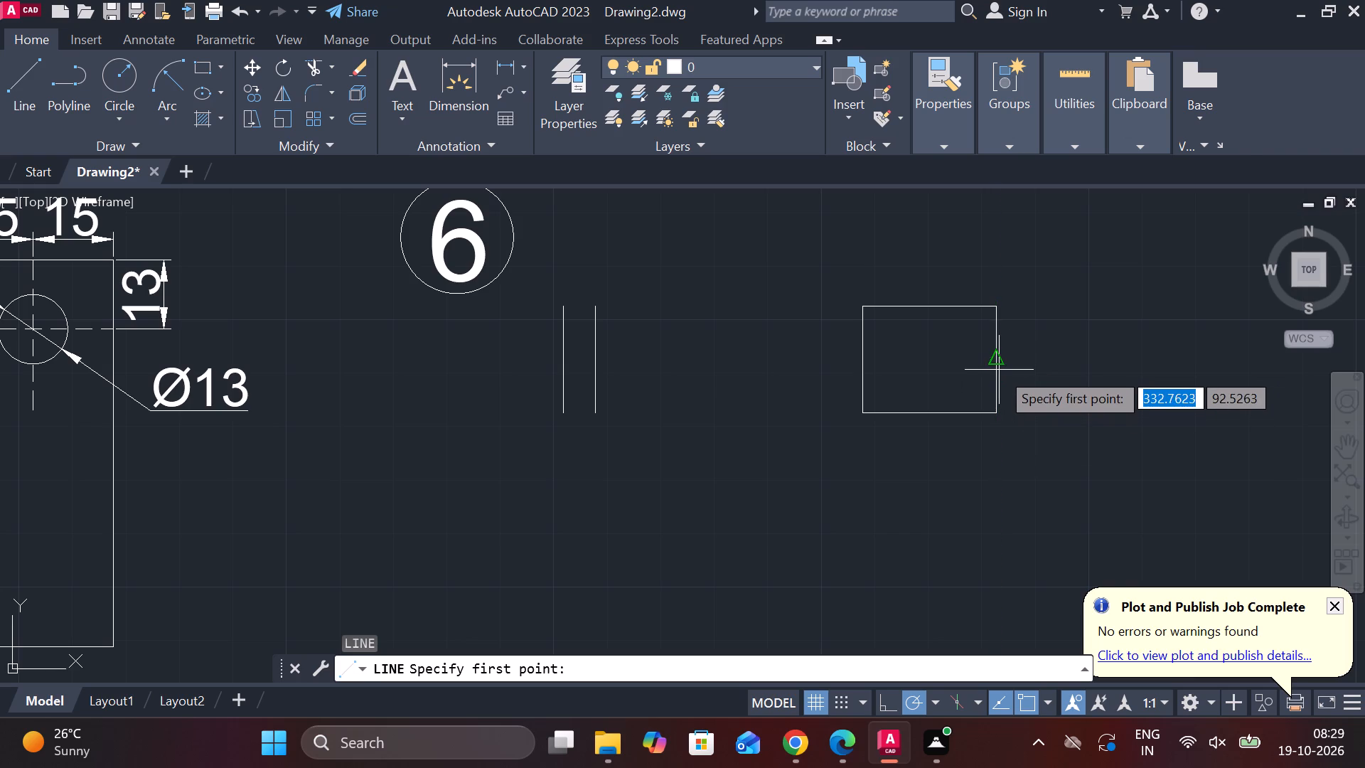
left_click(1000, 363)
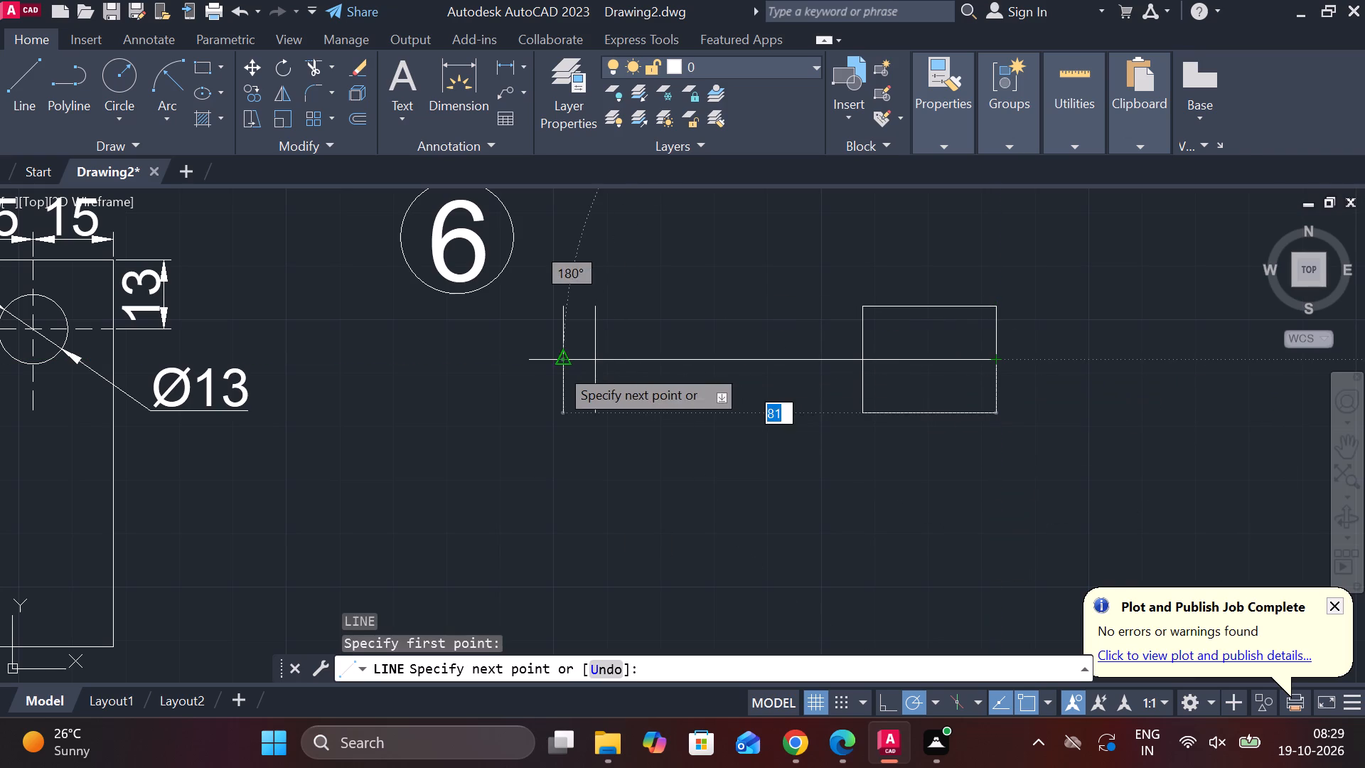
left_click(558, 366)
key("Escape")
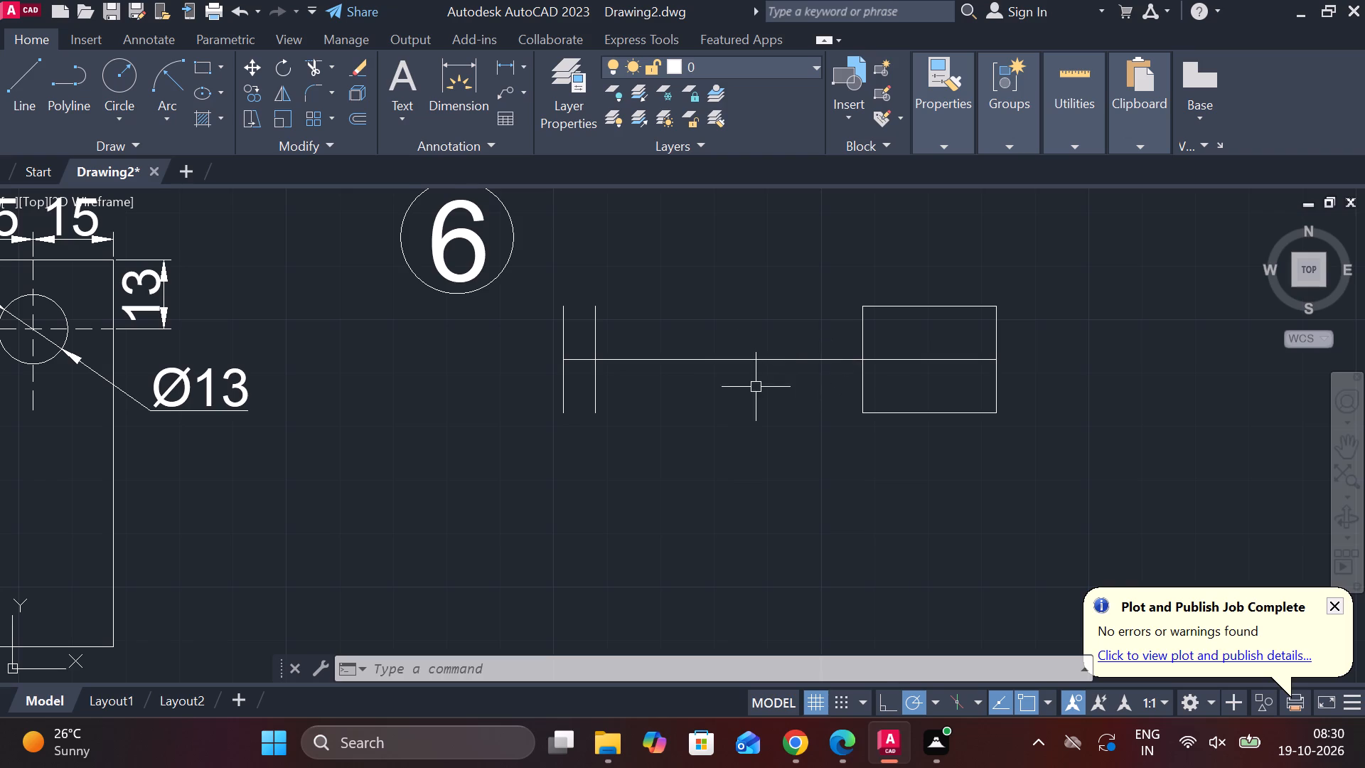
Offset the horizontal centre line of the new part by 7 to both sides.
middle_click_drag(755, 387, 729, 462)
key("o")
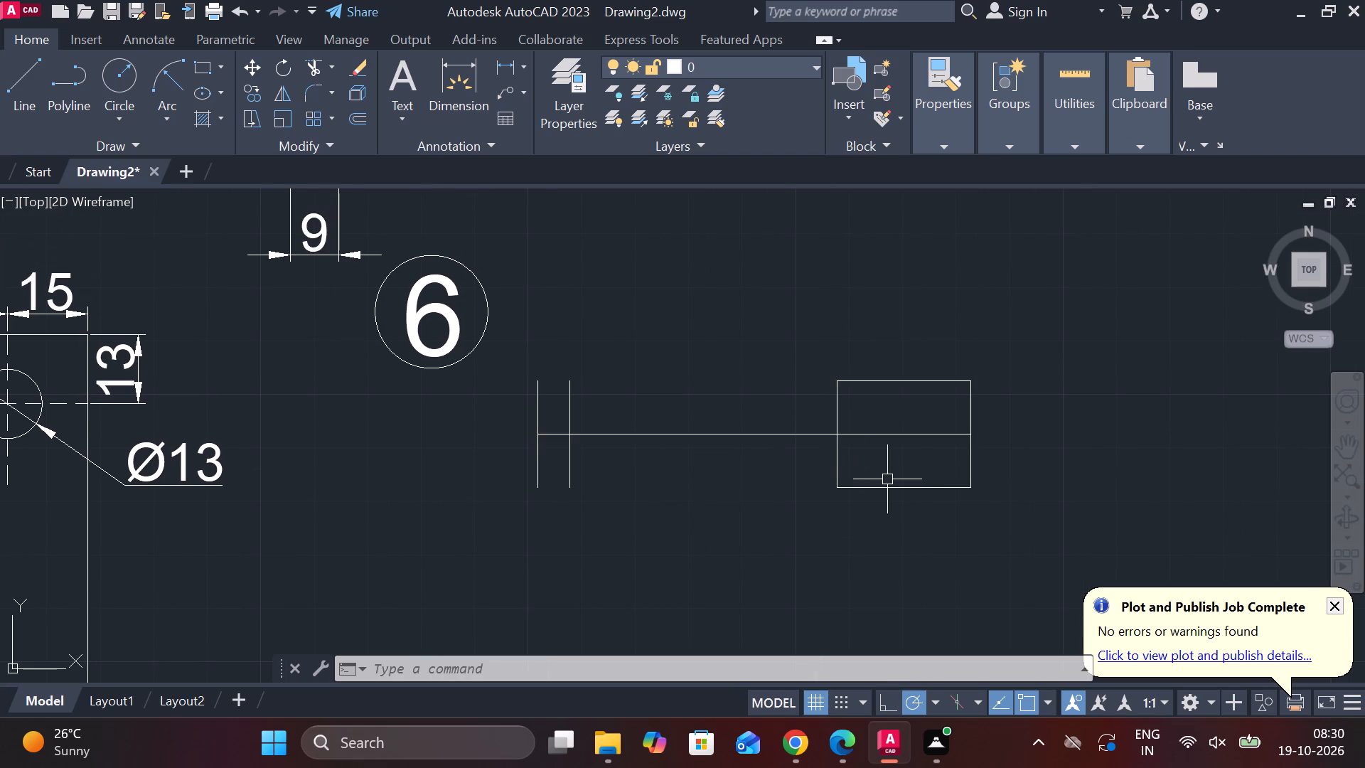
key("Return")
key("Return")
left_click(812, 435)
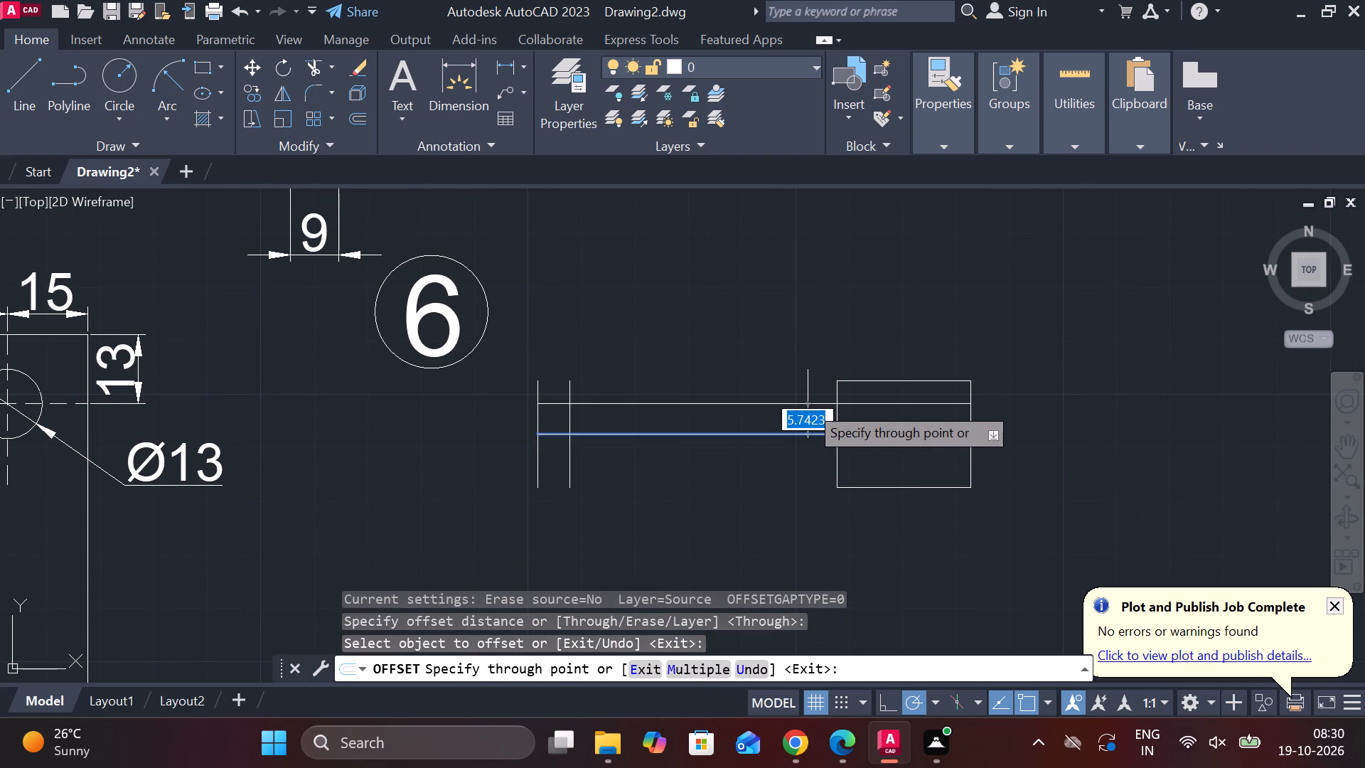
key("7")
key("space")
left_click(794, 433)
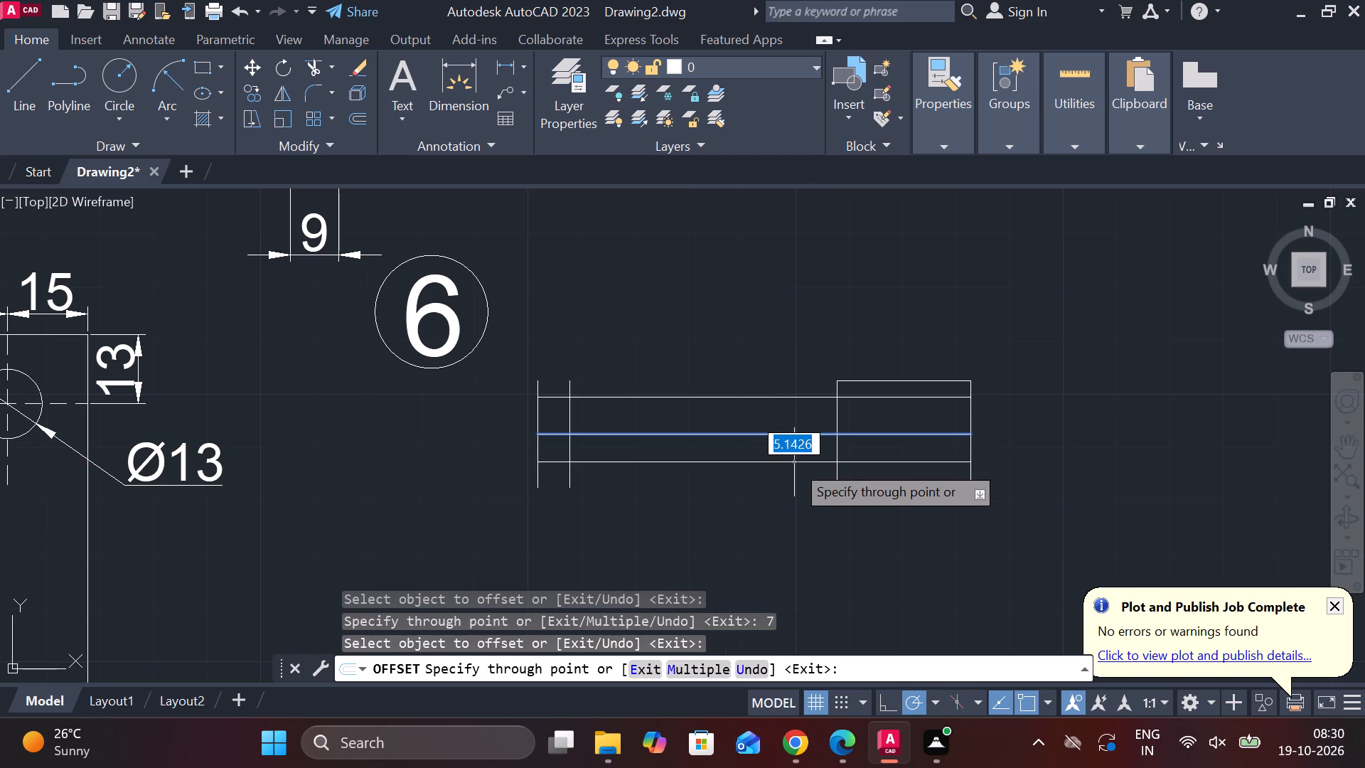
type("7")
key("space")
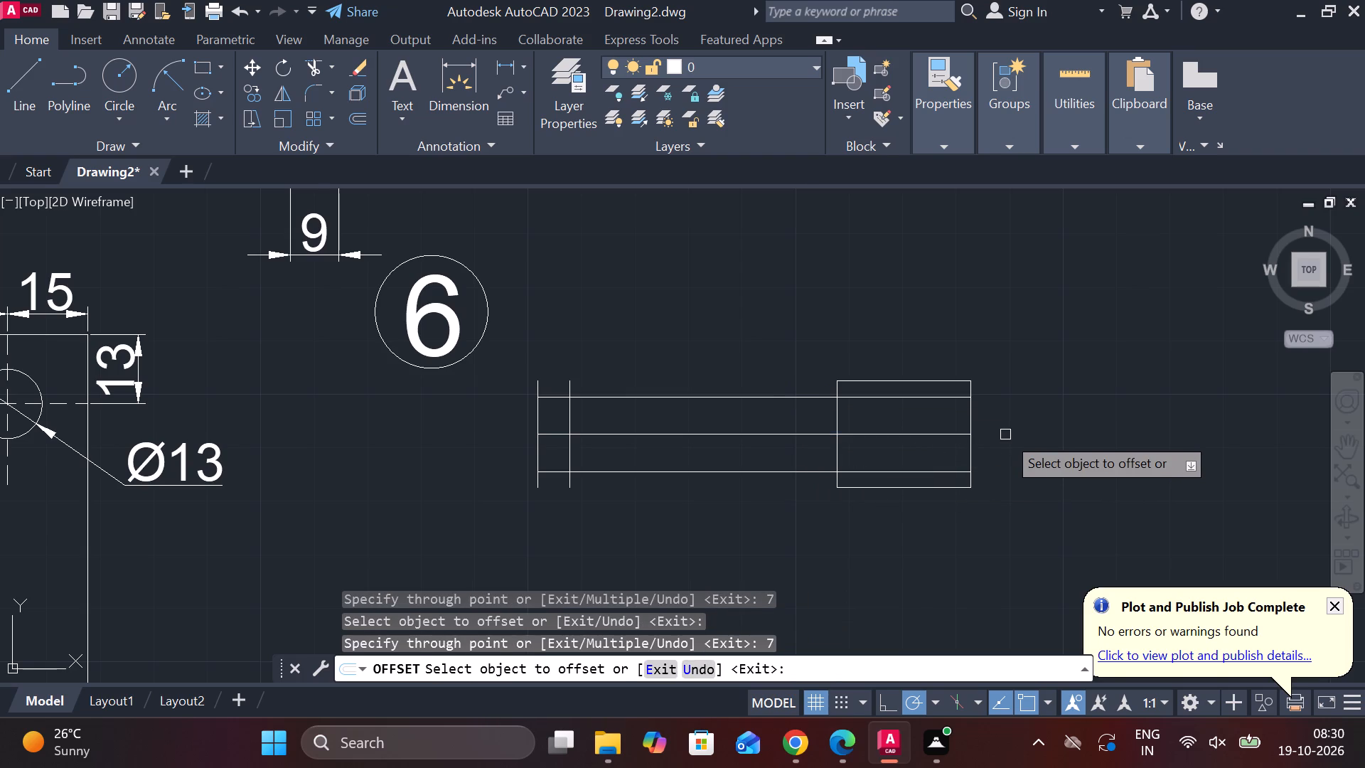
key("Escape")
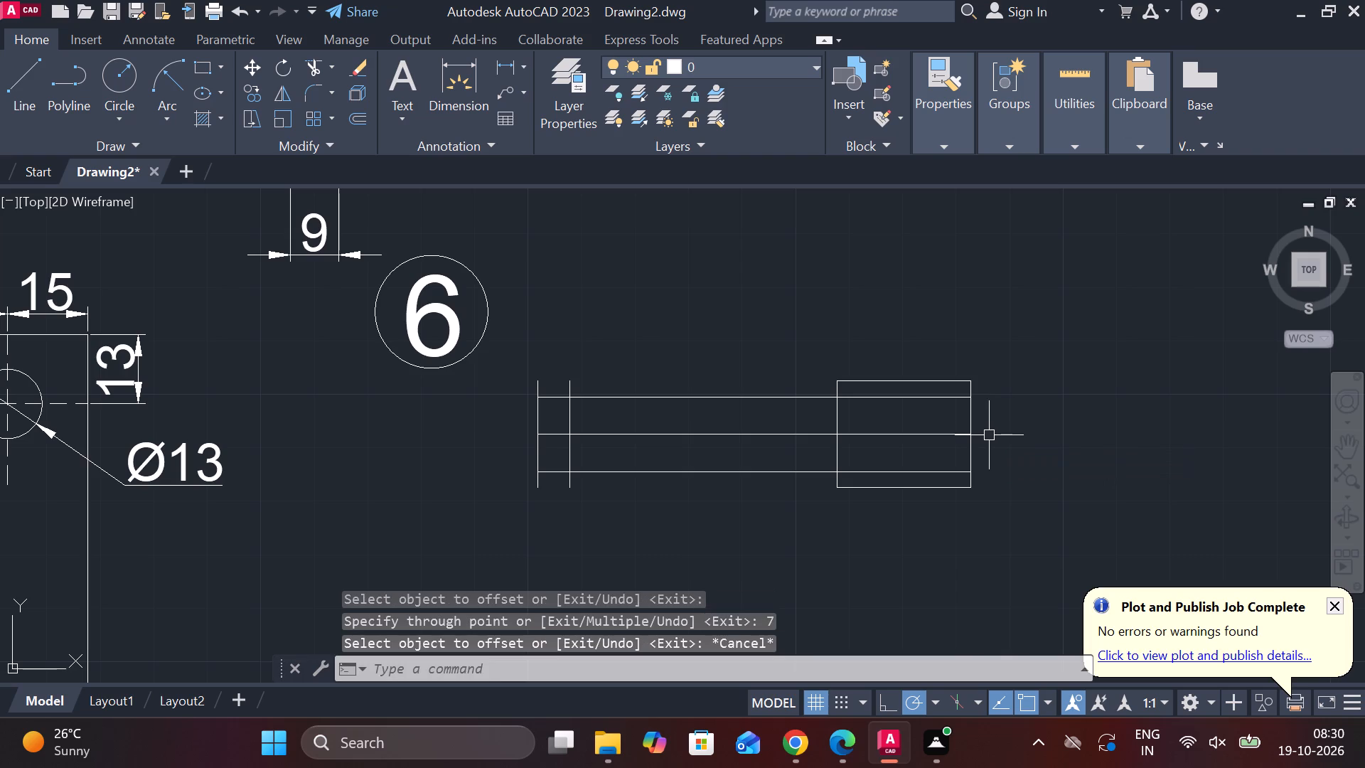
Draw a vertical line between the two offset shank lines, a short distance before the 25 by 20 rectangle.
key("l")
key("Return")
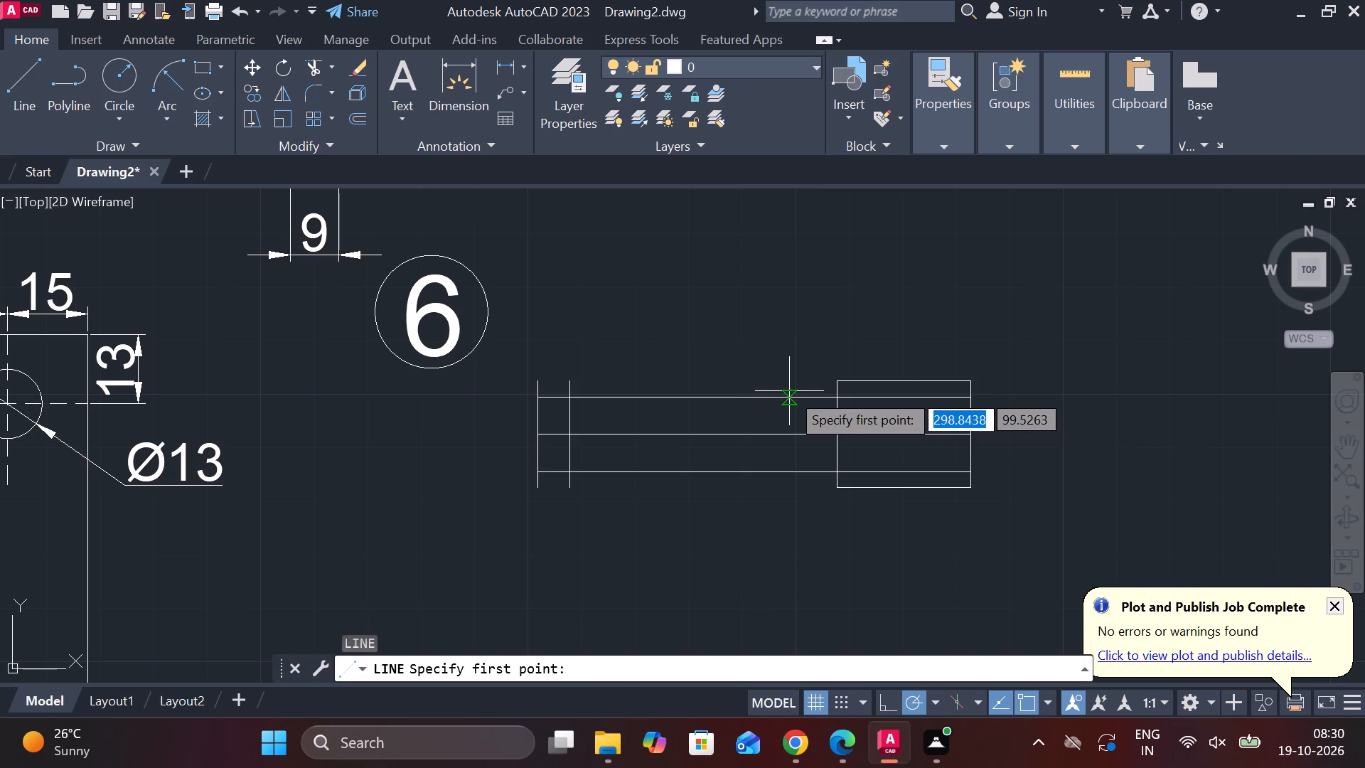
left_click(789, 391)
left_click(787, 466)
key("Escape")
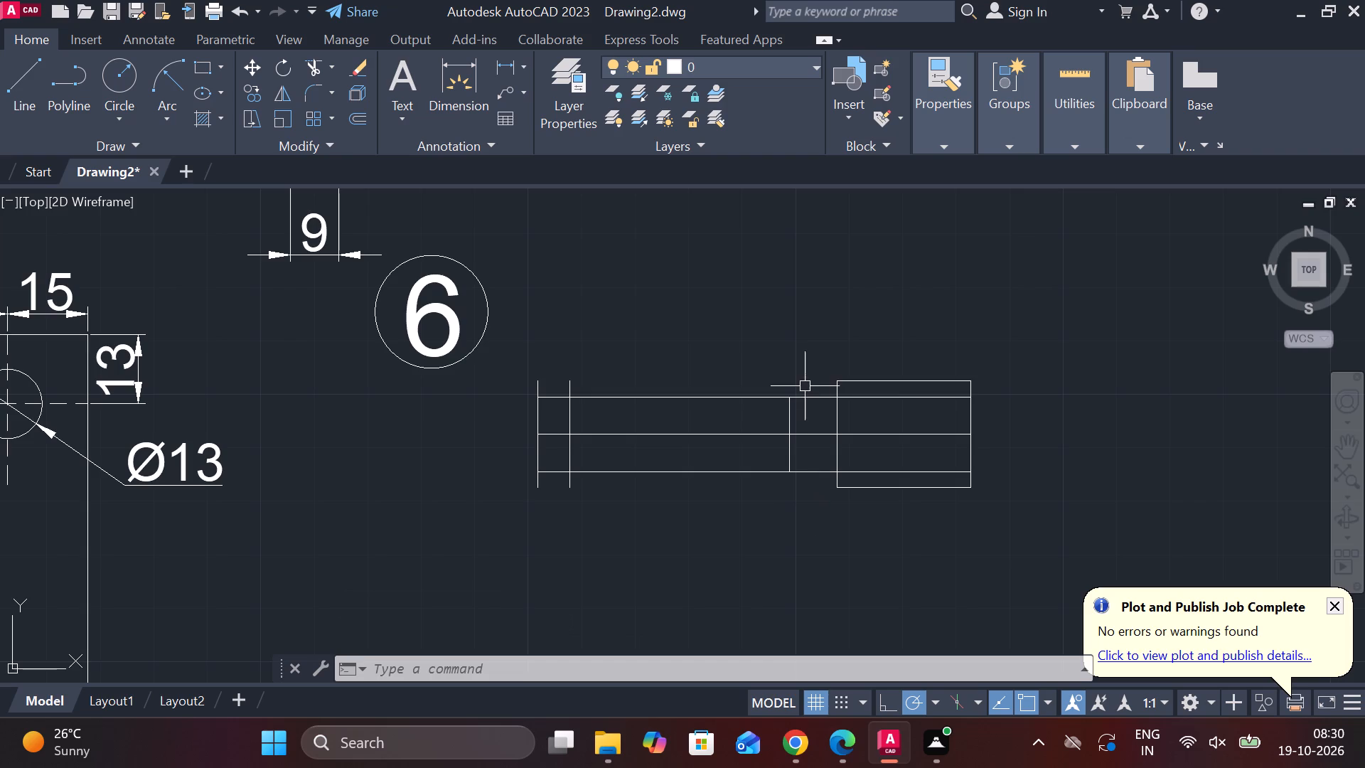
Draw two sloping lines about 9.4 long from the new vertical line's ends to the rectangle's nearest corners, forming a taper.
scroll(805, 386, "up", 1)
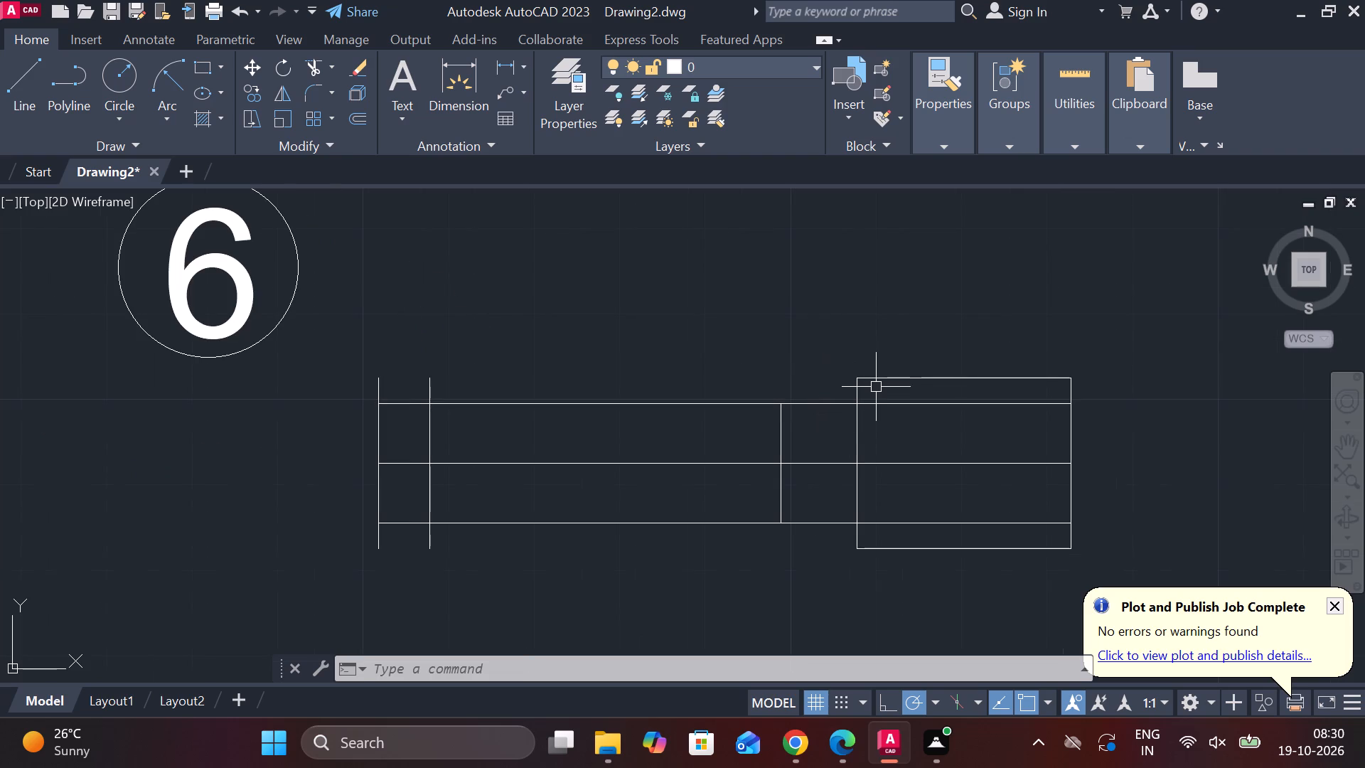
key("l")
key("Return")
left_click(776, 398)
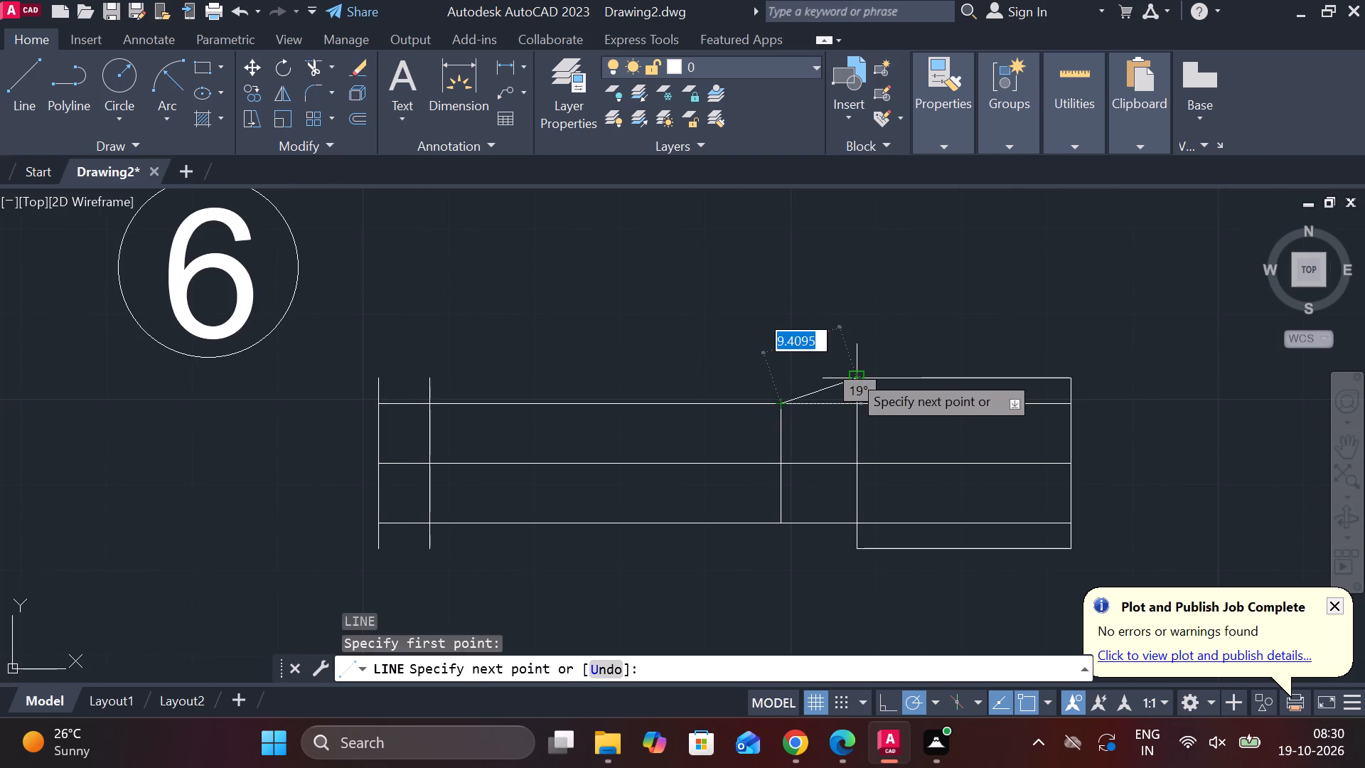
left_click(851, 373)
key("Escape")
key("space")
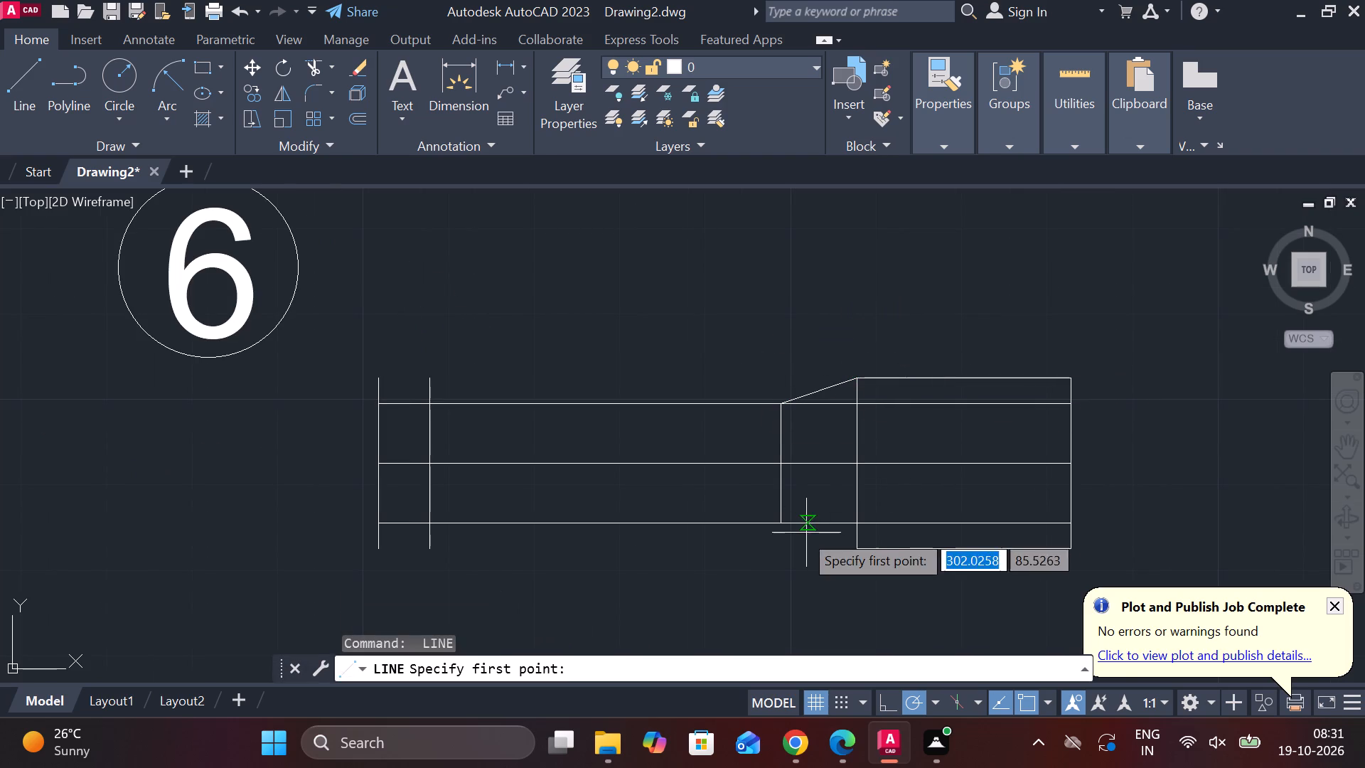
left_click(780, 523)
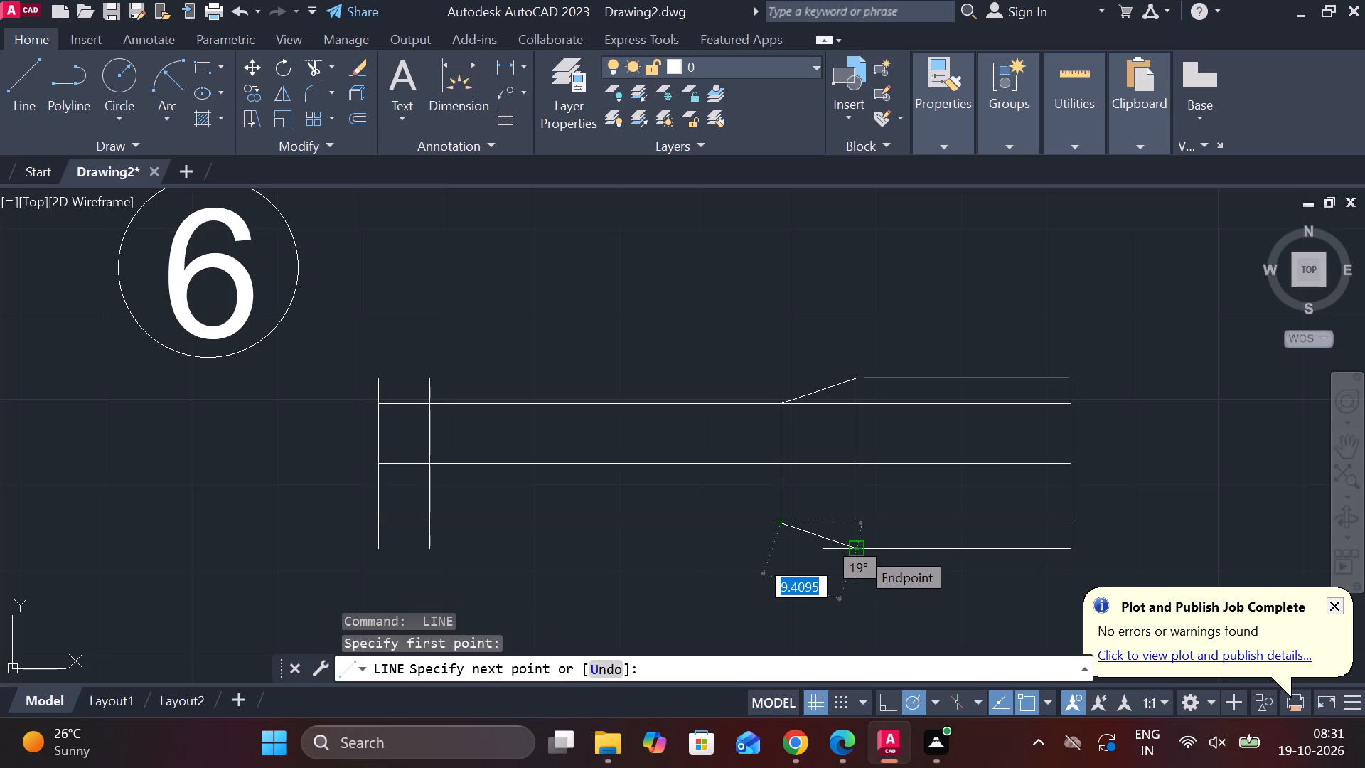
left_click(859, 549)
key("Escape")
Trim away the three horizontal lines inside the taper and inside the rectangle.
type("TR")
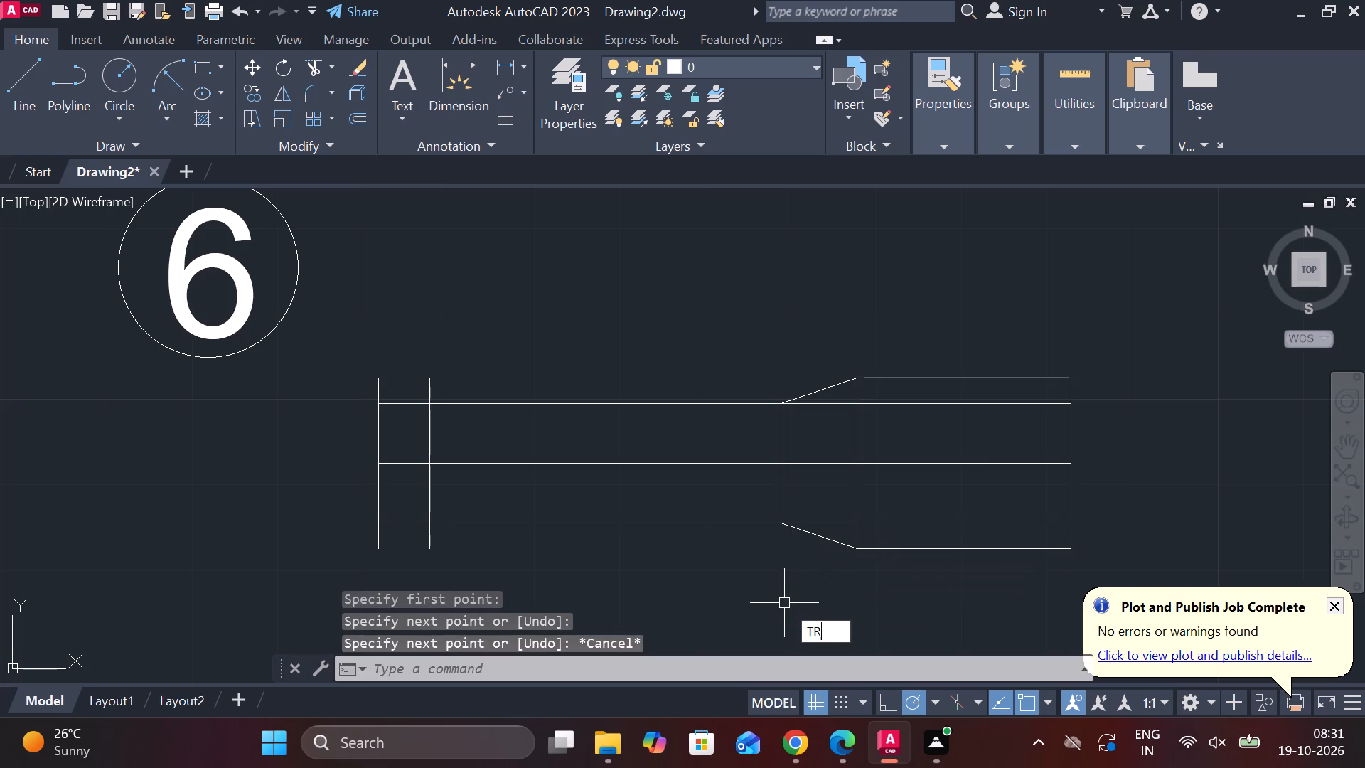
key("space")
left_click_drag(842, 398, 838, 439)
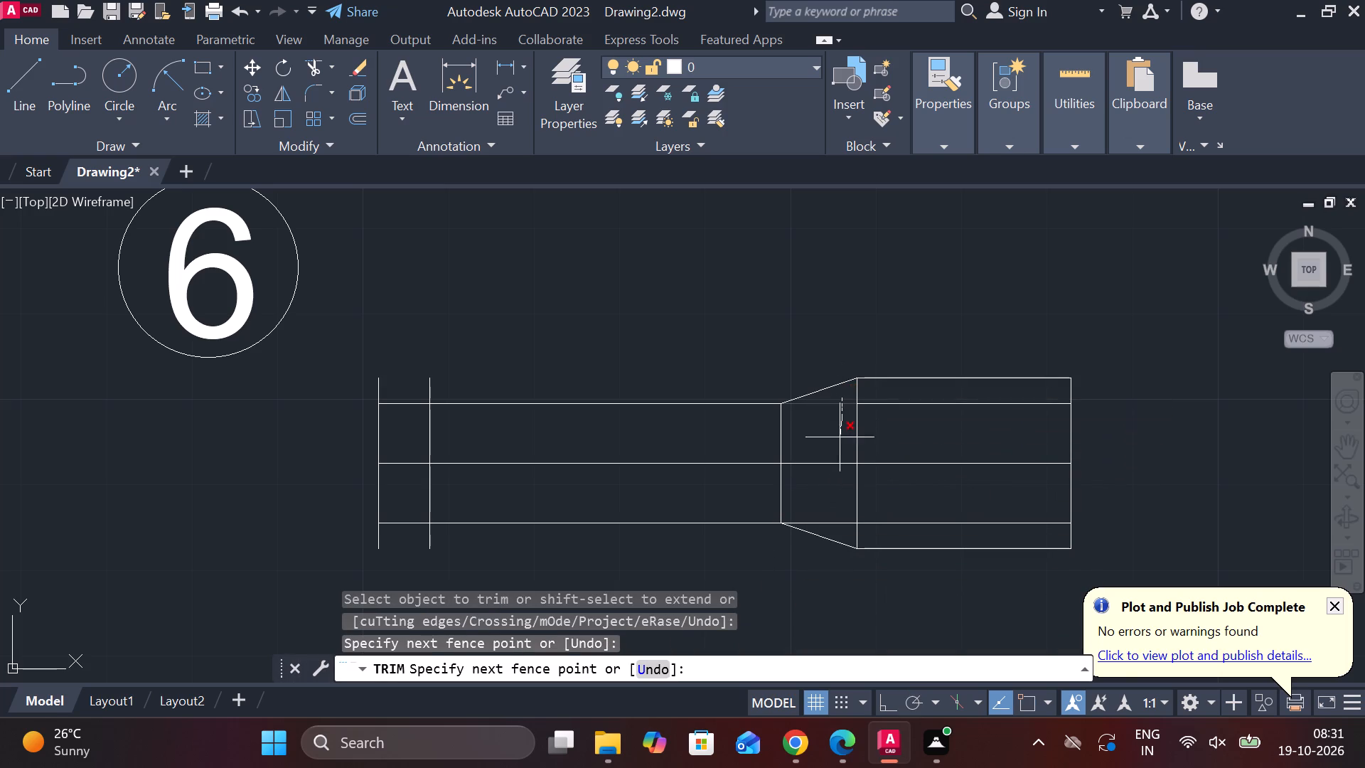
left_click_drag(838, 439, 838, 535)
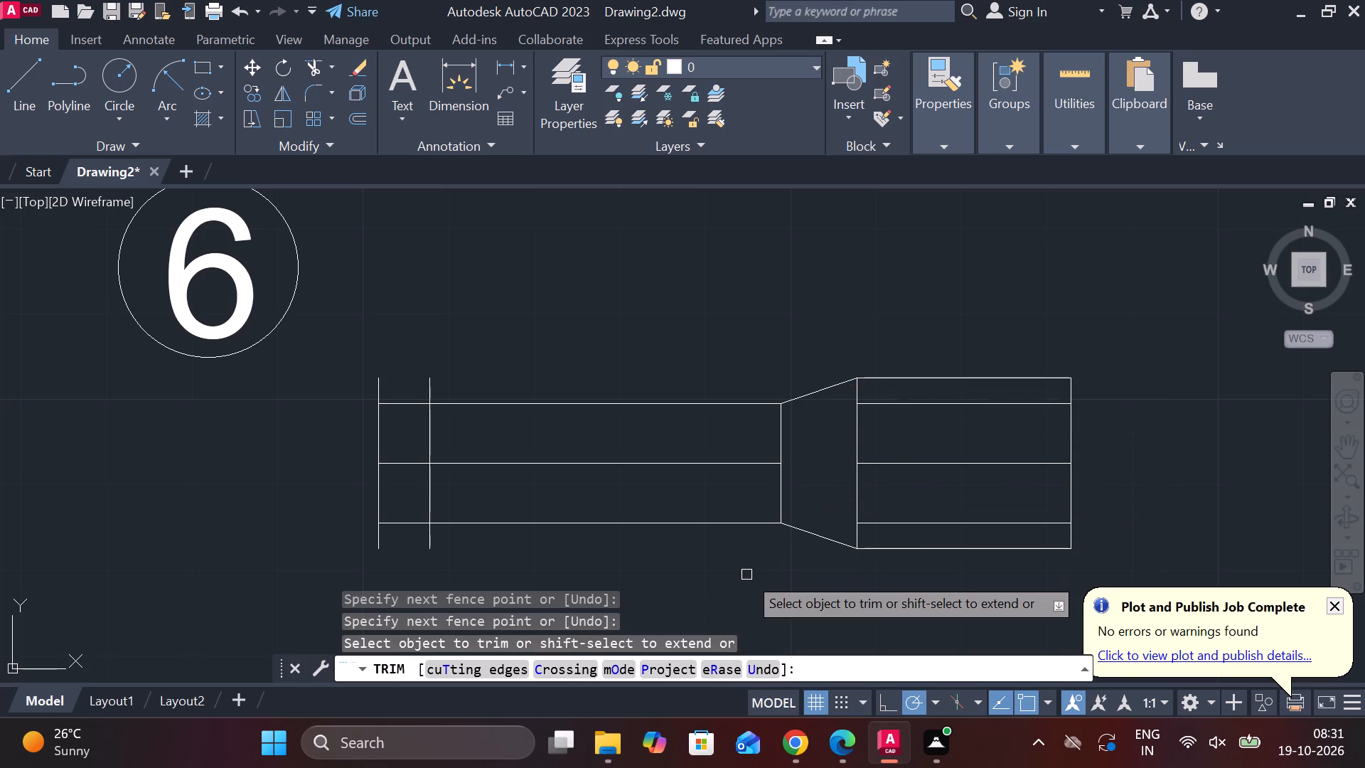
left_click_drag(965, 395, 965, 431)
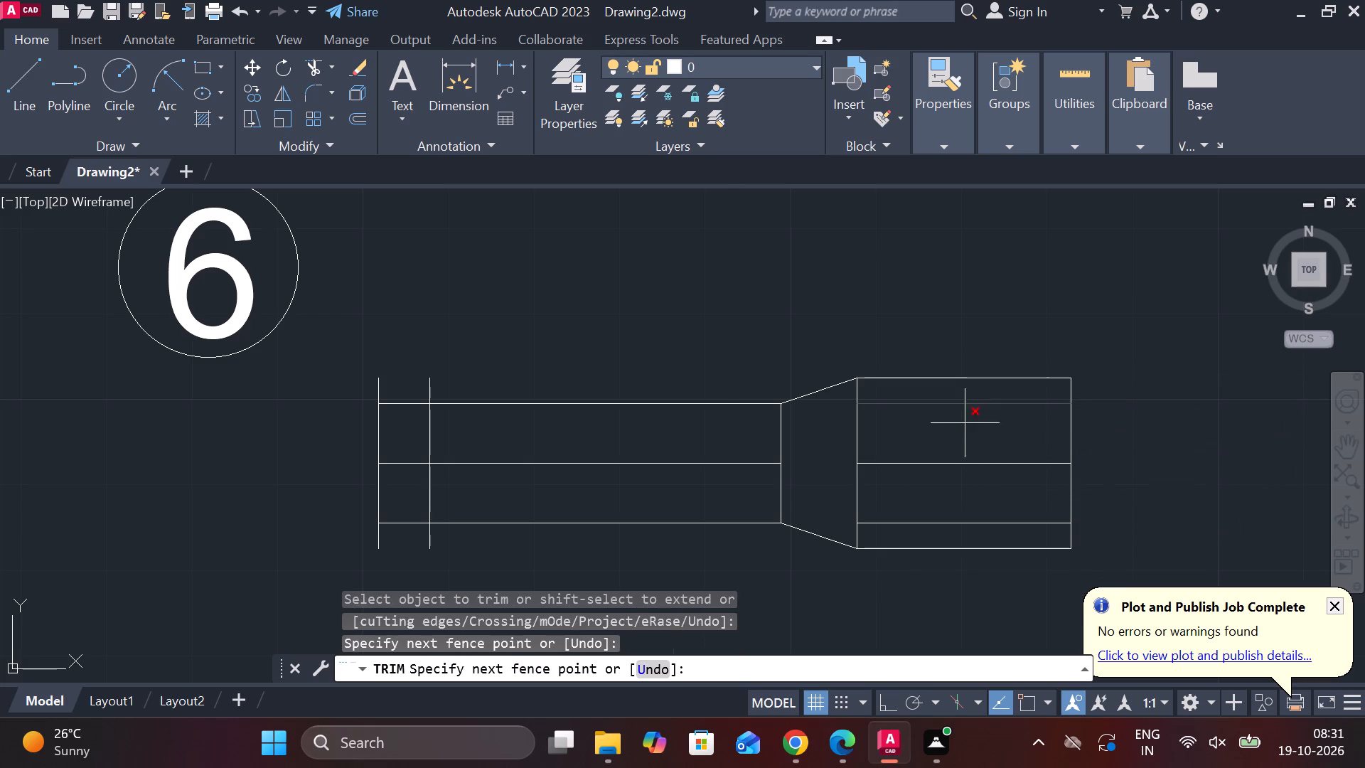
left_click_drag(965, 431, 961, 530)
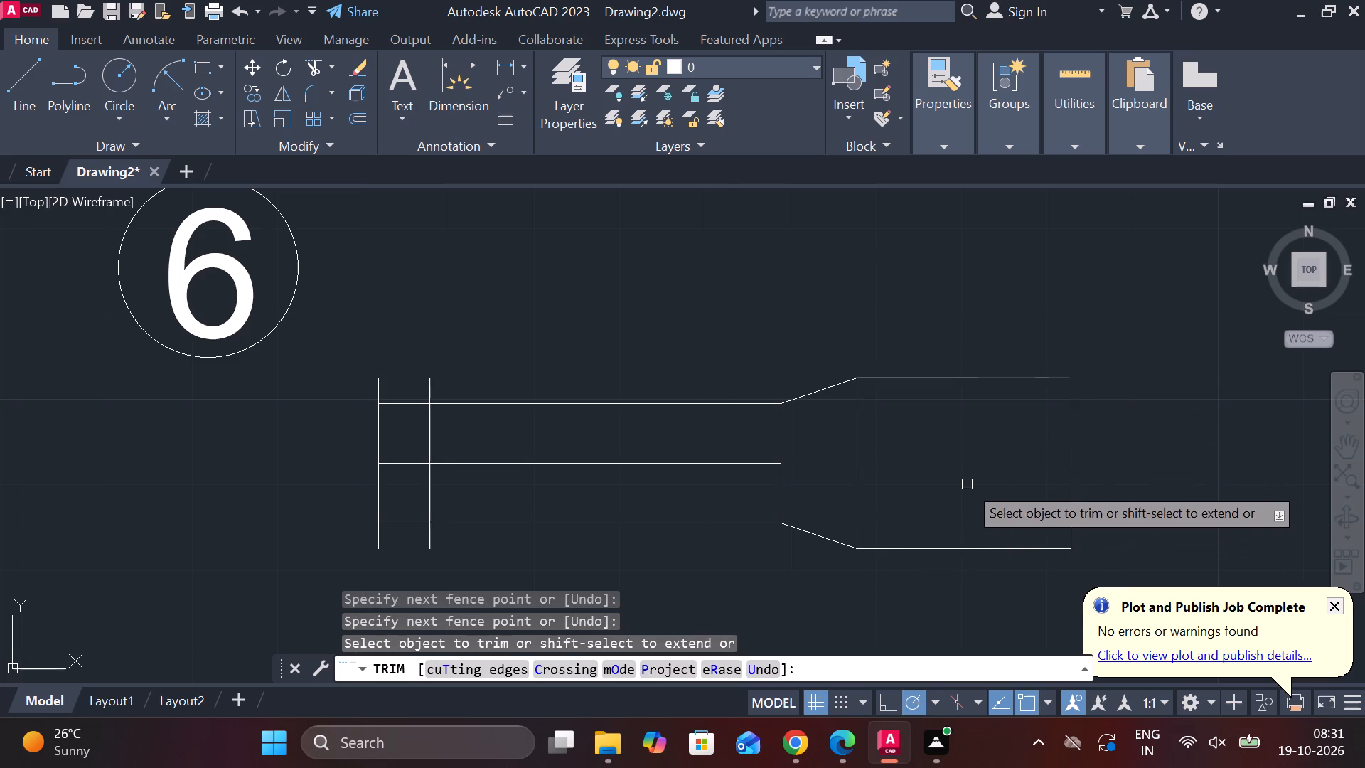
Trim the ends of the two vertical lines at the shank's free end that stick out beyond the shank edges.
left_click(436, 383)
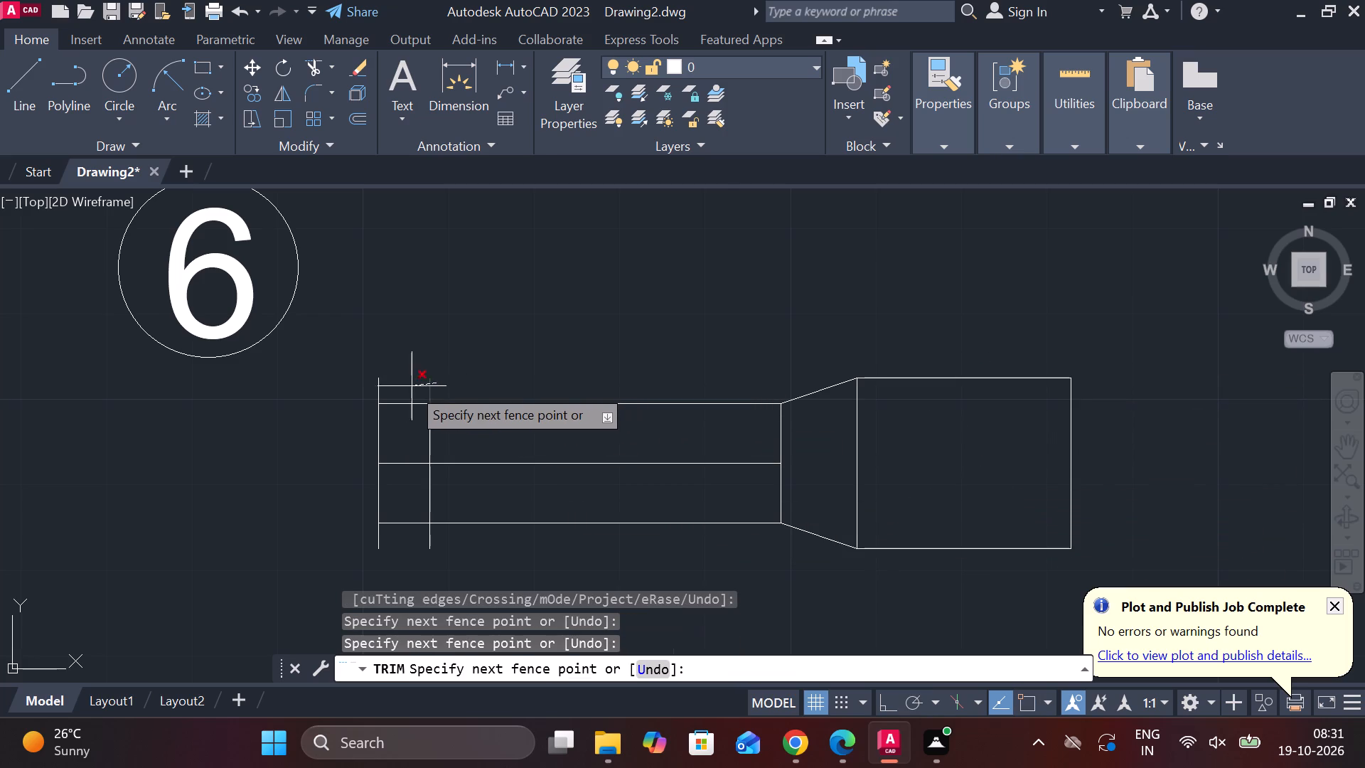
left_click(367, 385)
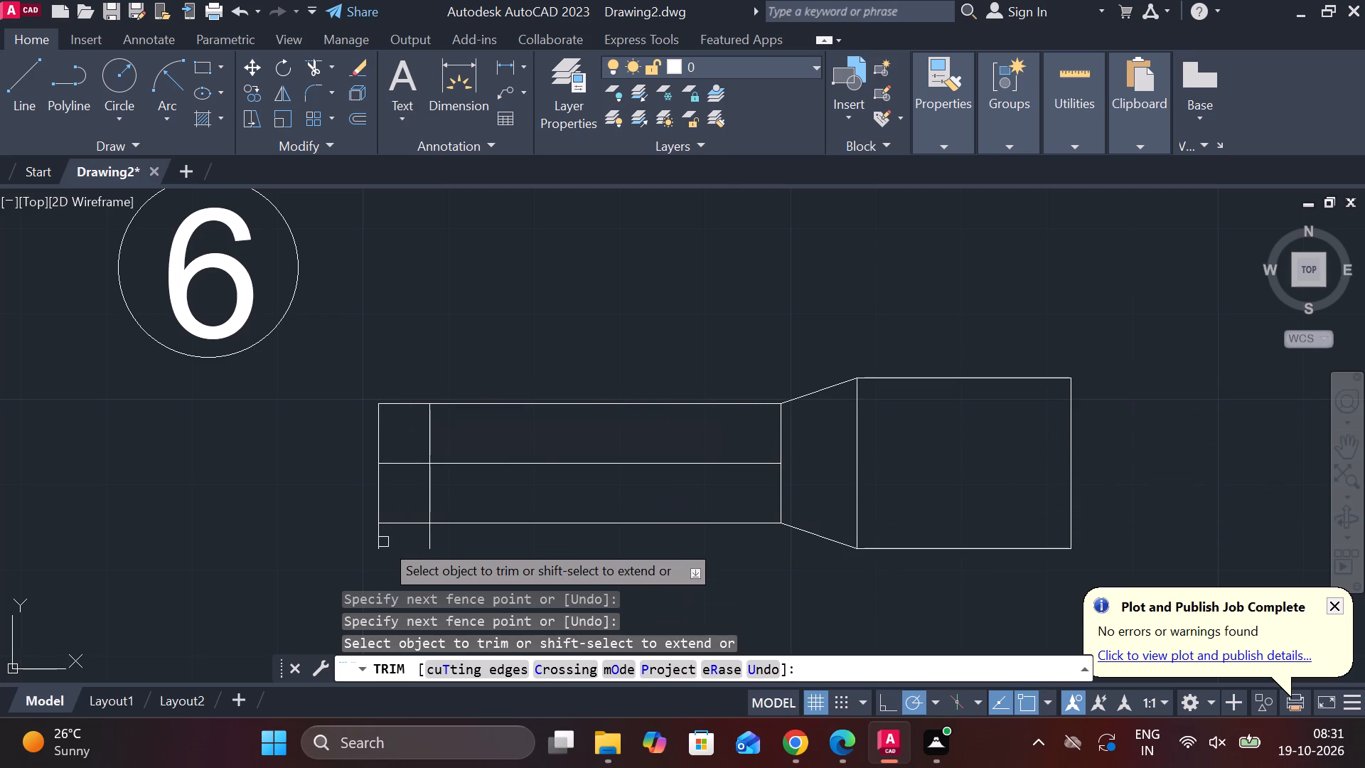
left_click(383, 542)
left_click(434, 542)
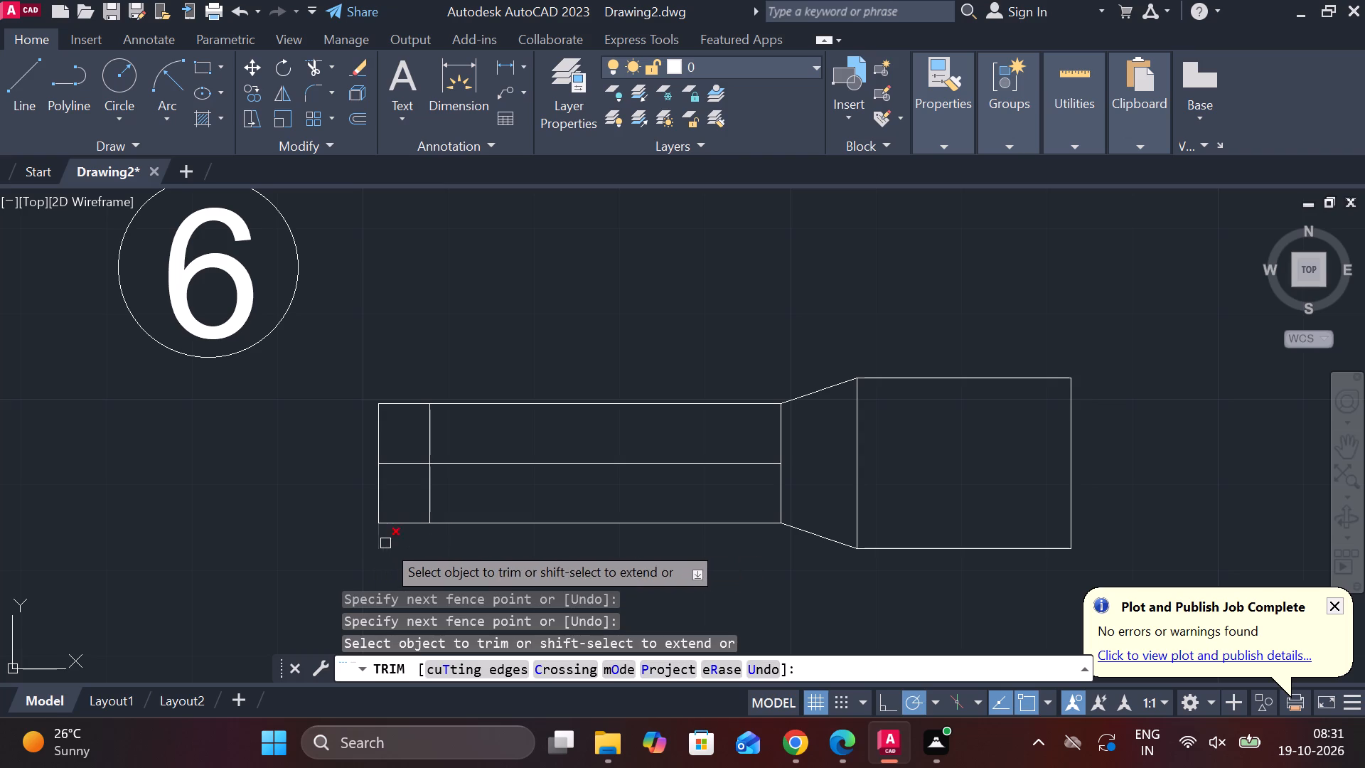
left_click(385, 543)
left_click(360, 539)
middle_click_drag(420, 542, 625, 543)
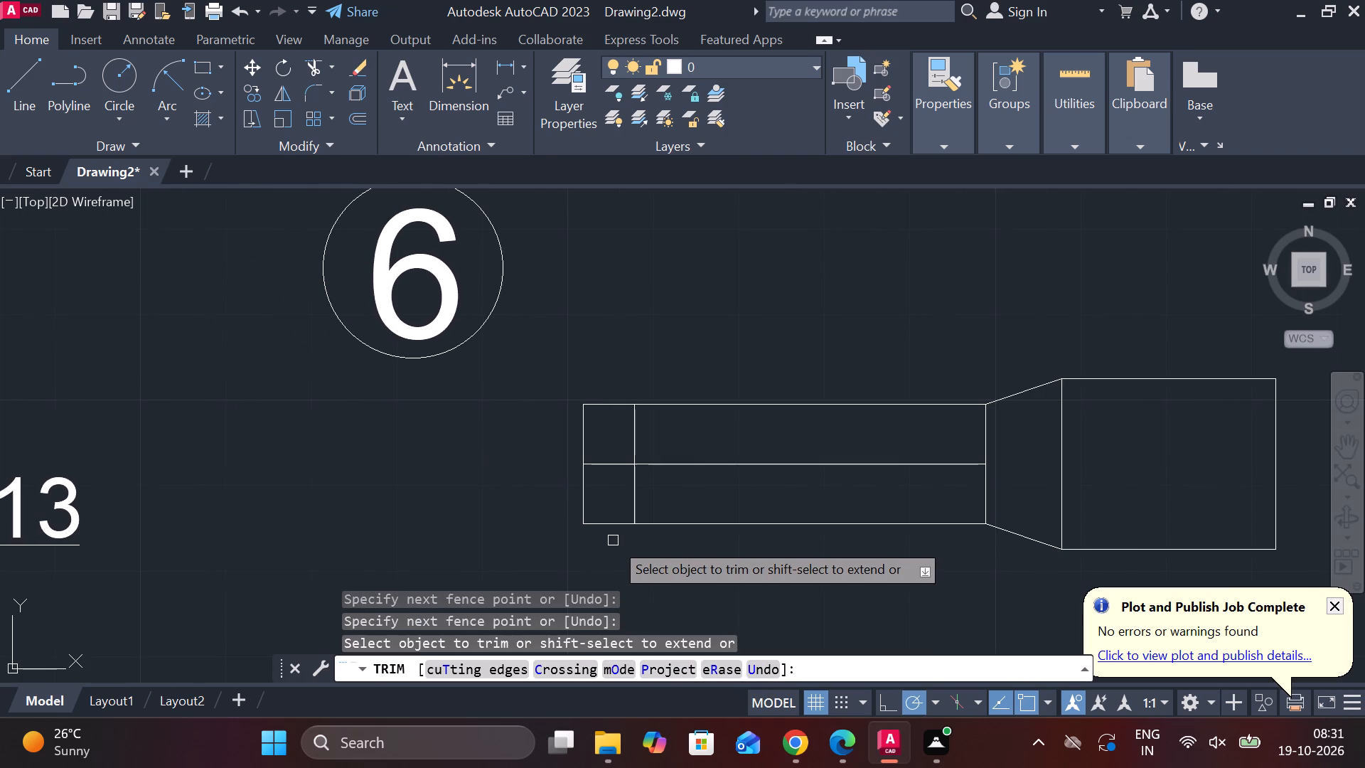
scroll(615, 549, "down", 1)
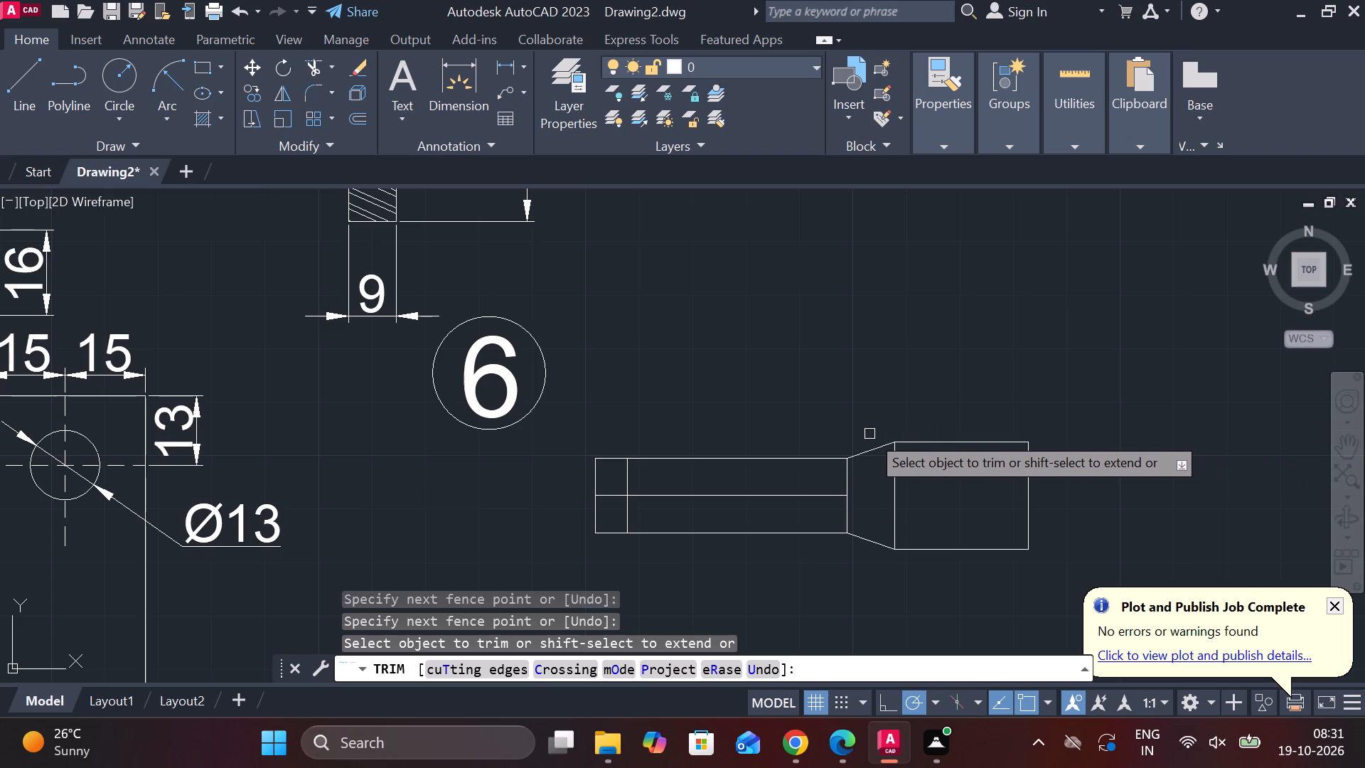
middle_click_drag(707, 423, 833, 406)
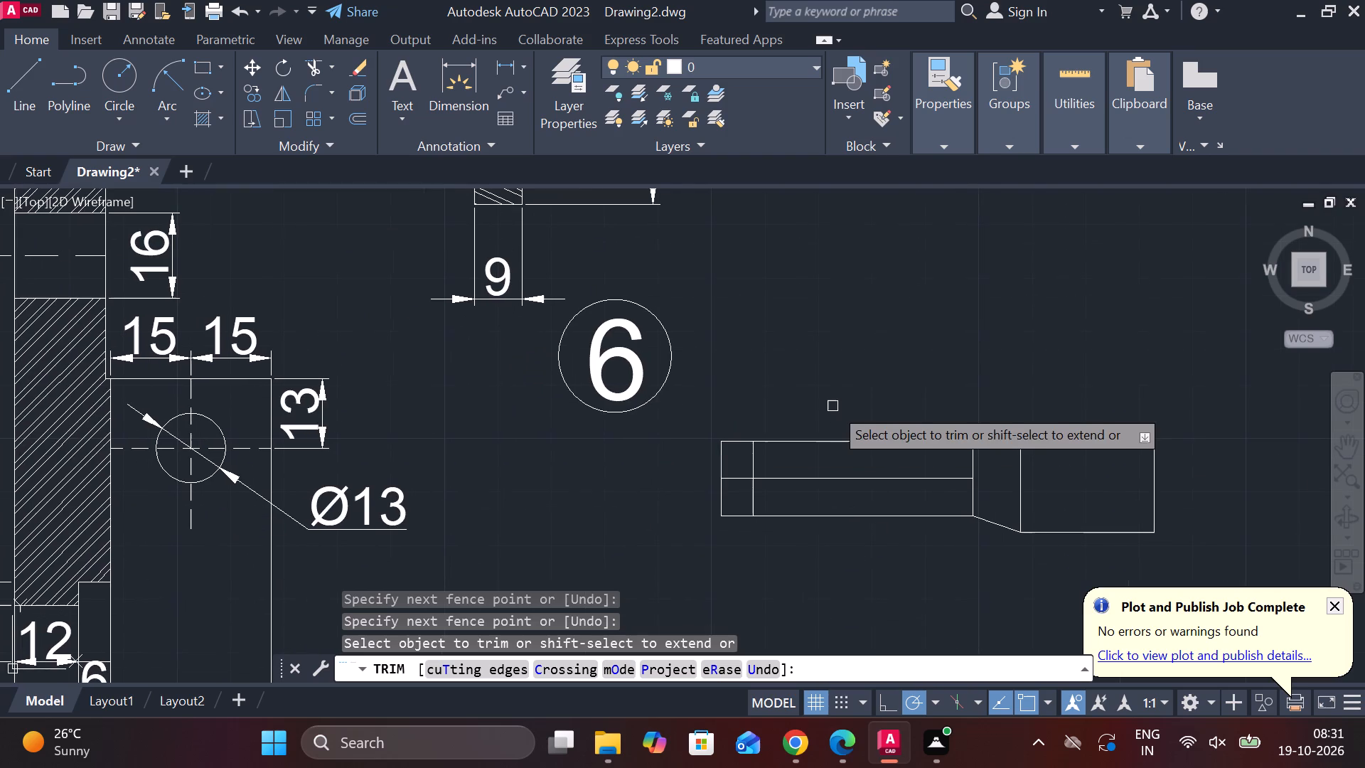
key("Escape")
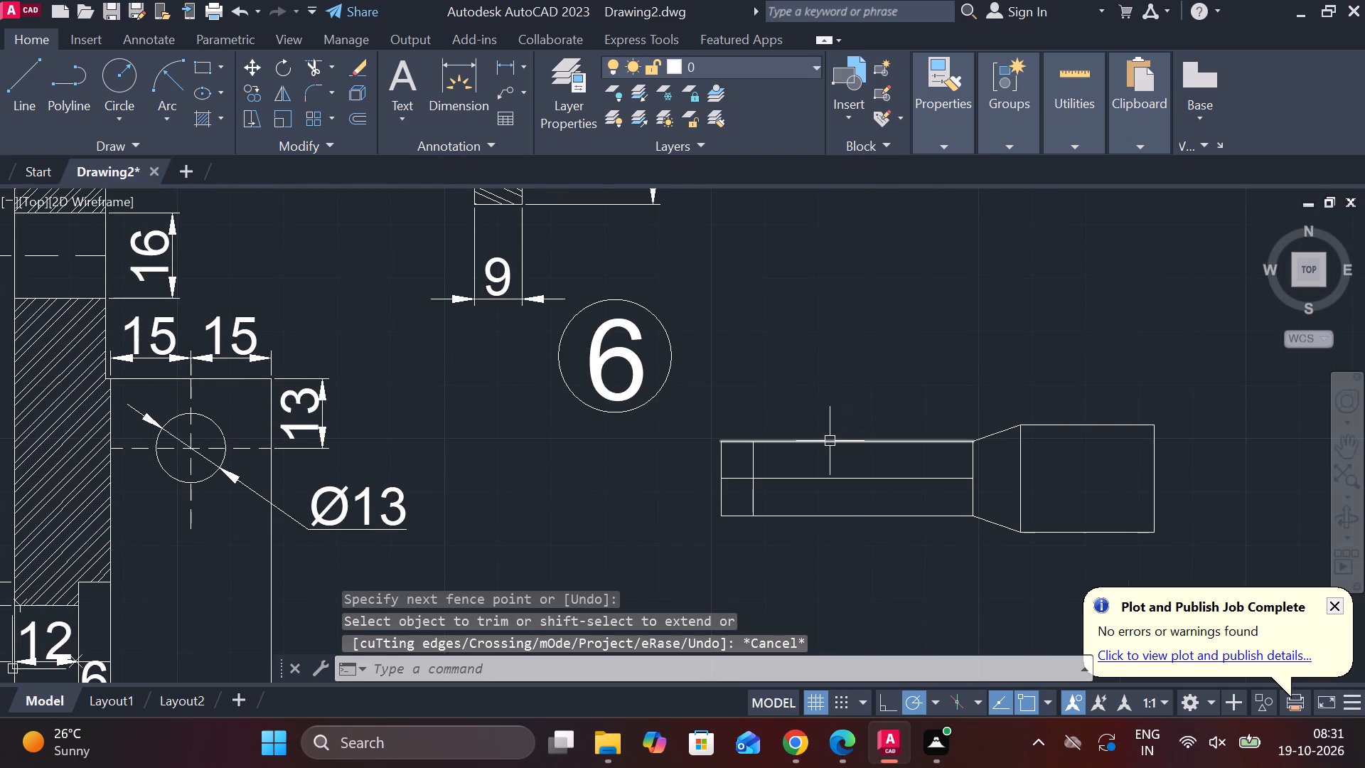
Offset the upper and lower shank edges 1 inward.
left_click(827, 442)
key("o")
key("Return")
key("Return")
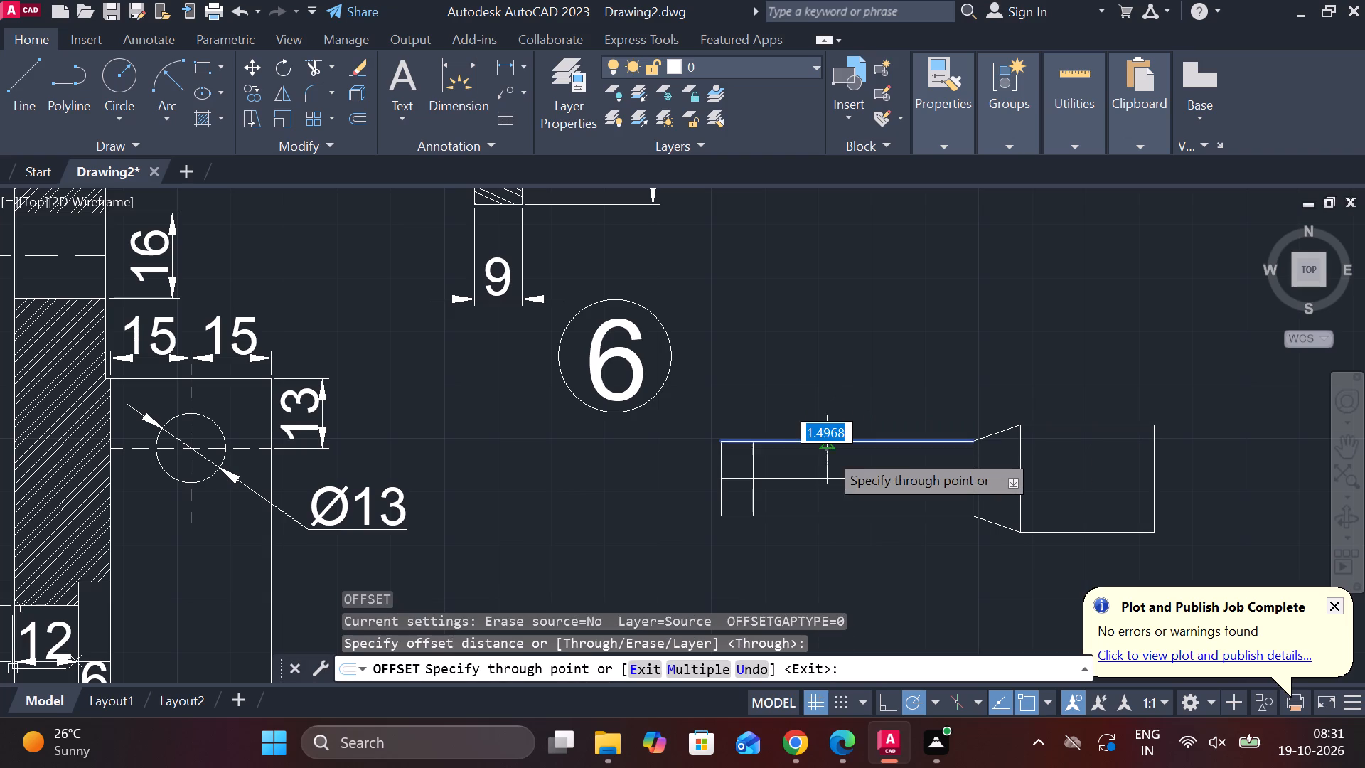
type("1")
key("space")
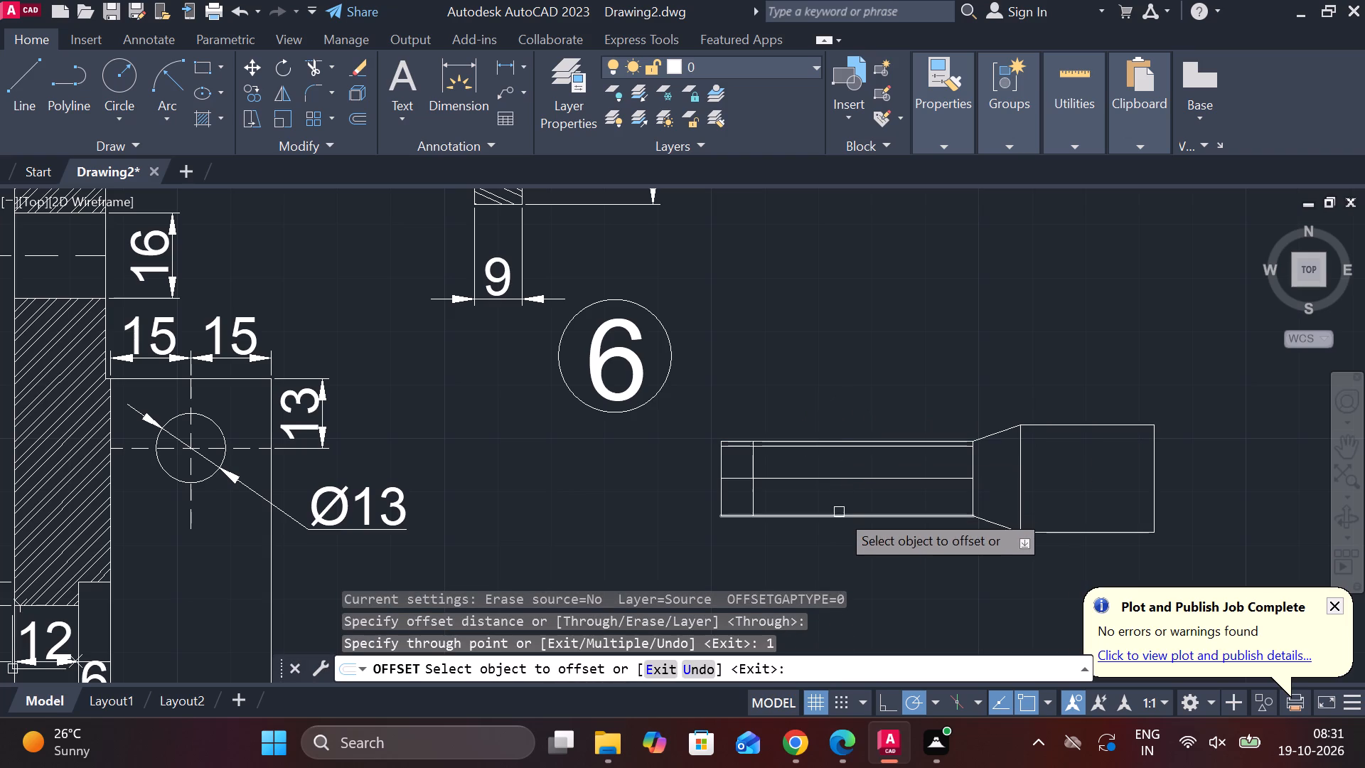
left_click(837, 518)
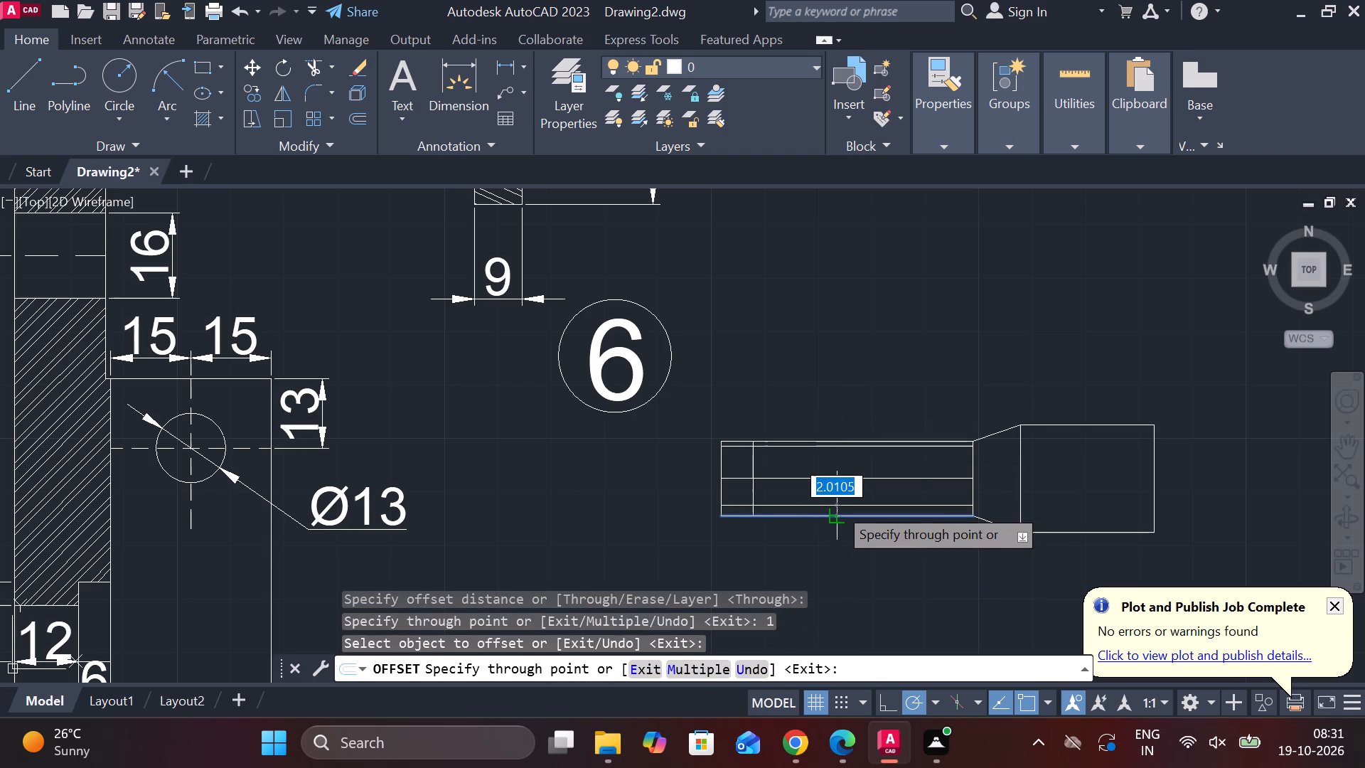
type("1")
key("space")
key("Escape")
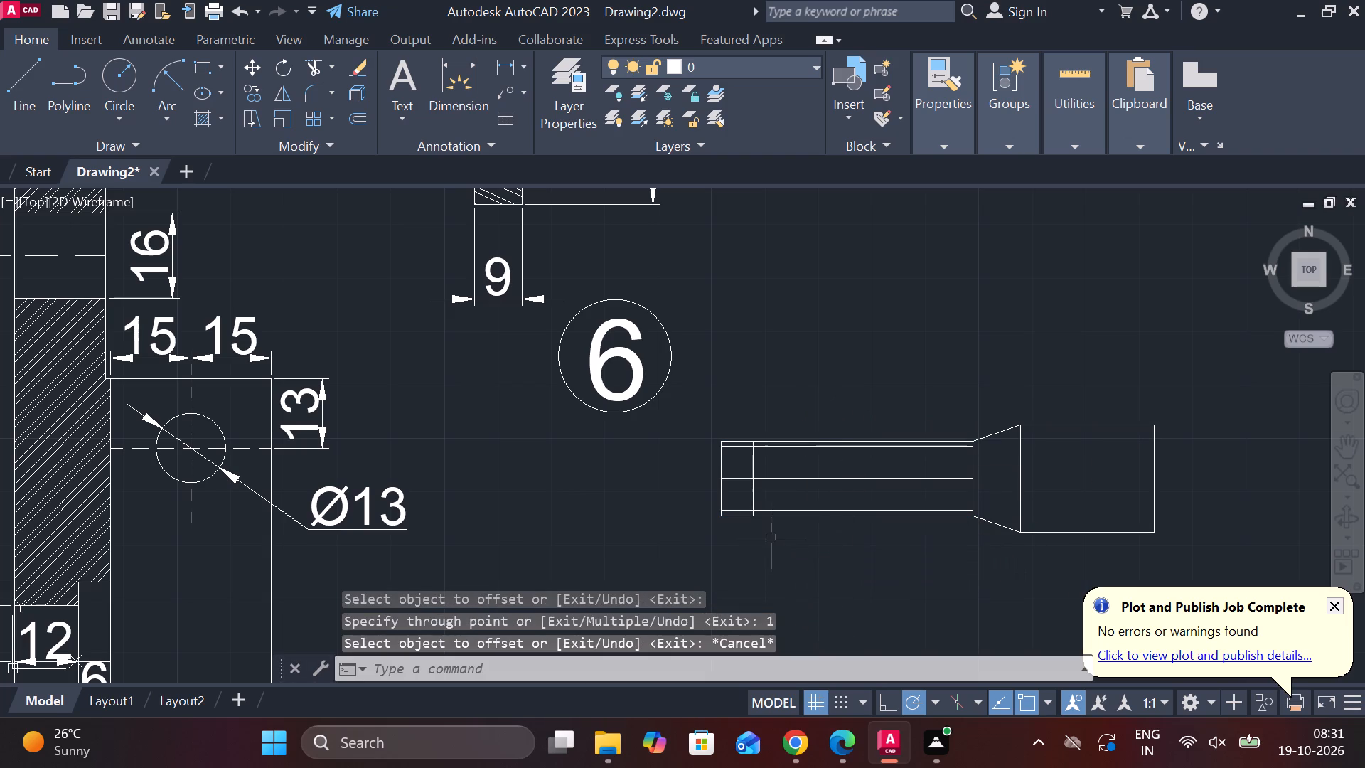
Trim the outer edges and corner stubs from the 6-wide end section so it steps in to the inner offset lines.
type("TR")
key("space")
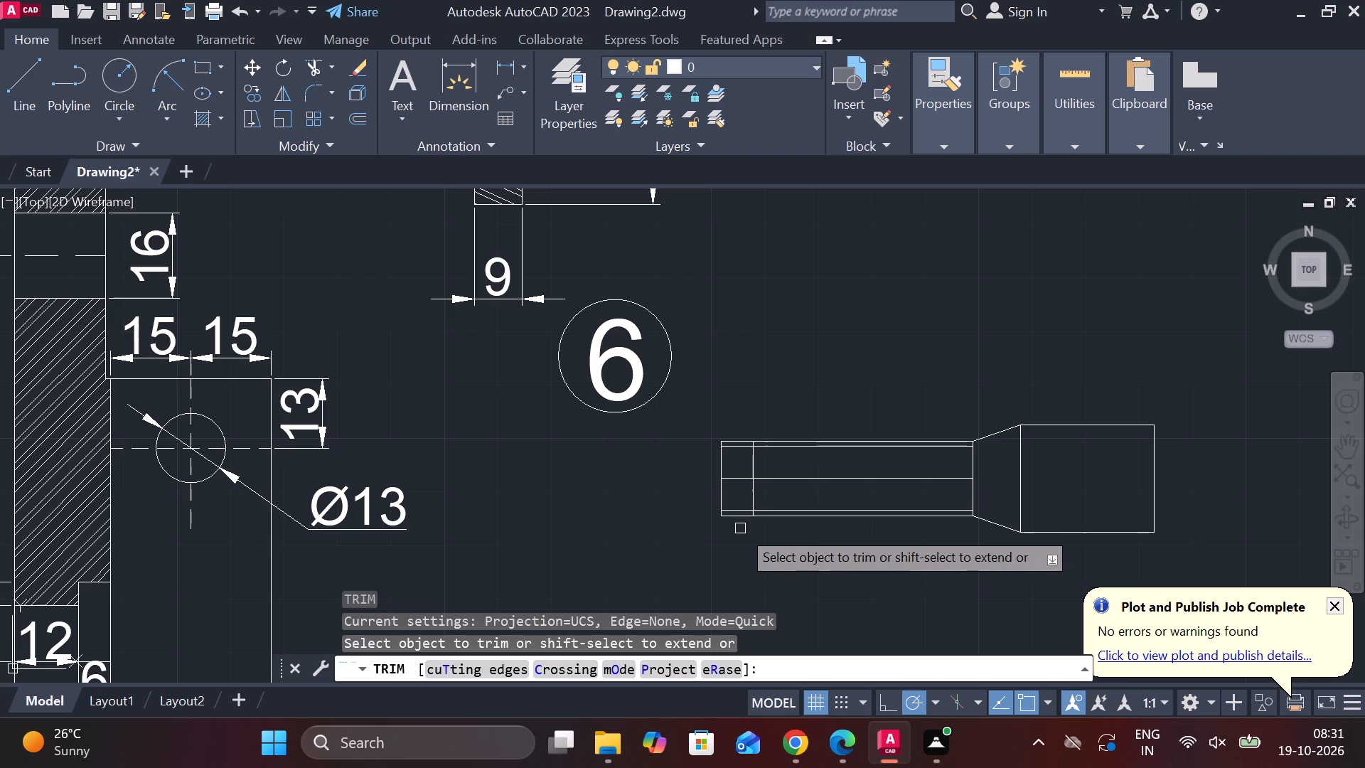
left_click(737, 519)
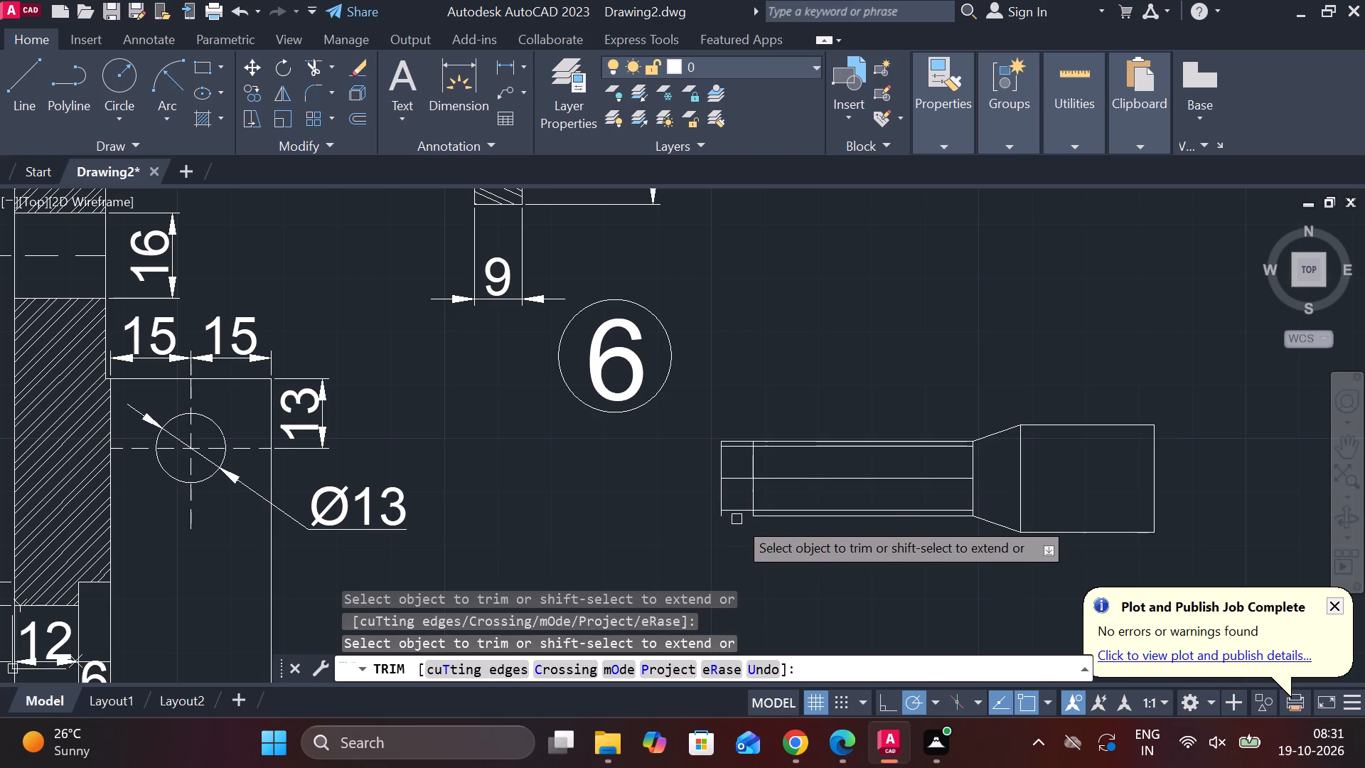
left_click(721, 520)
left_click(737, 437)
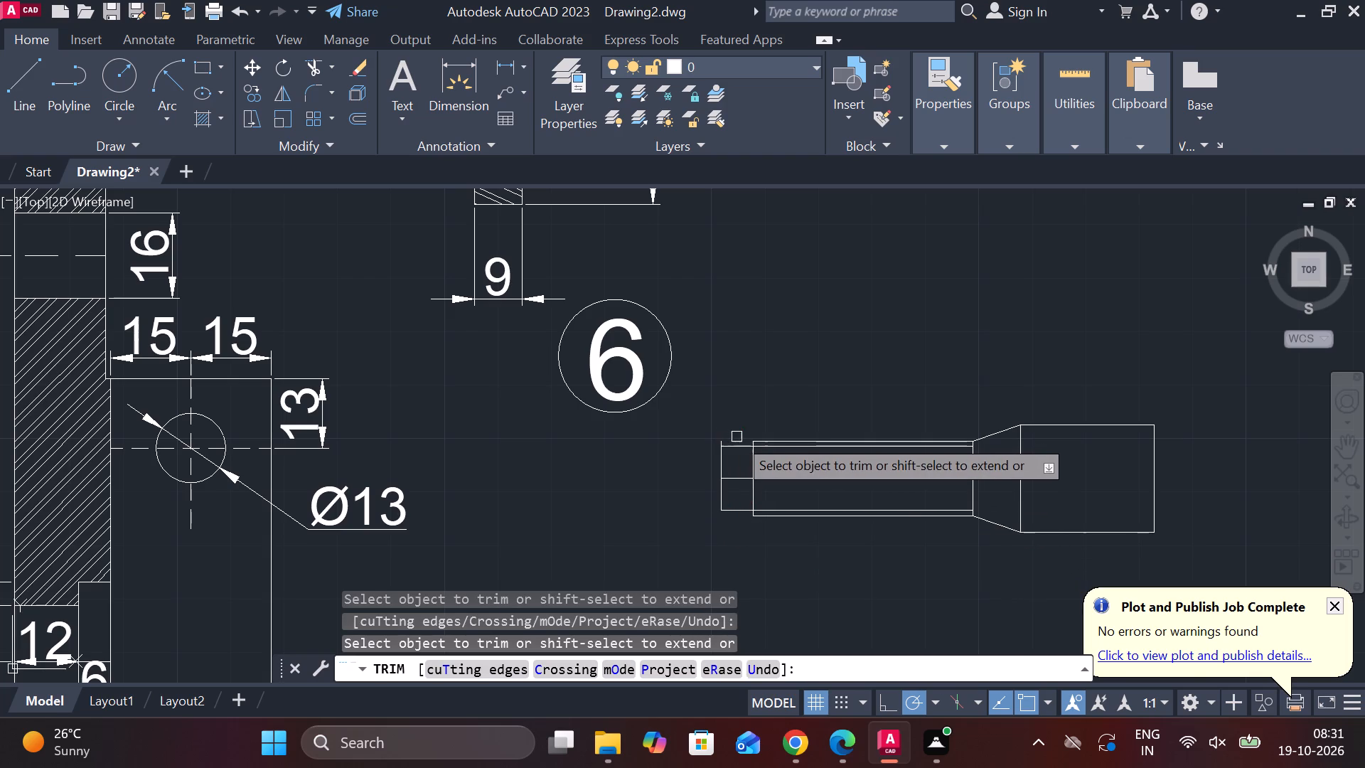
left_click(716, 438)
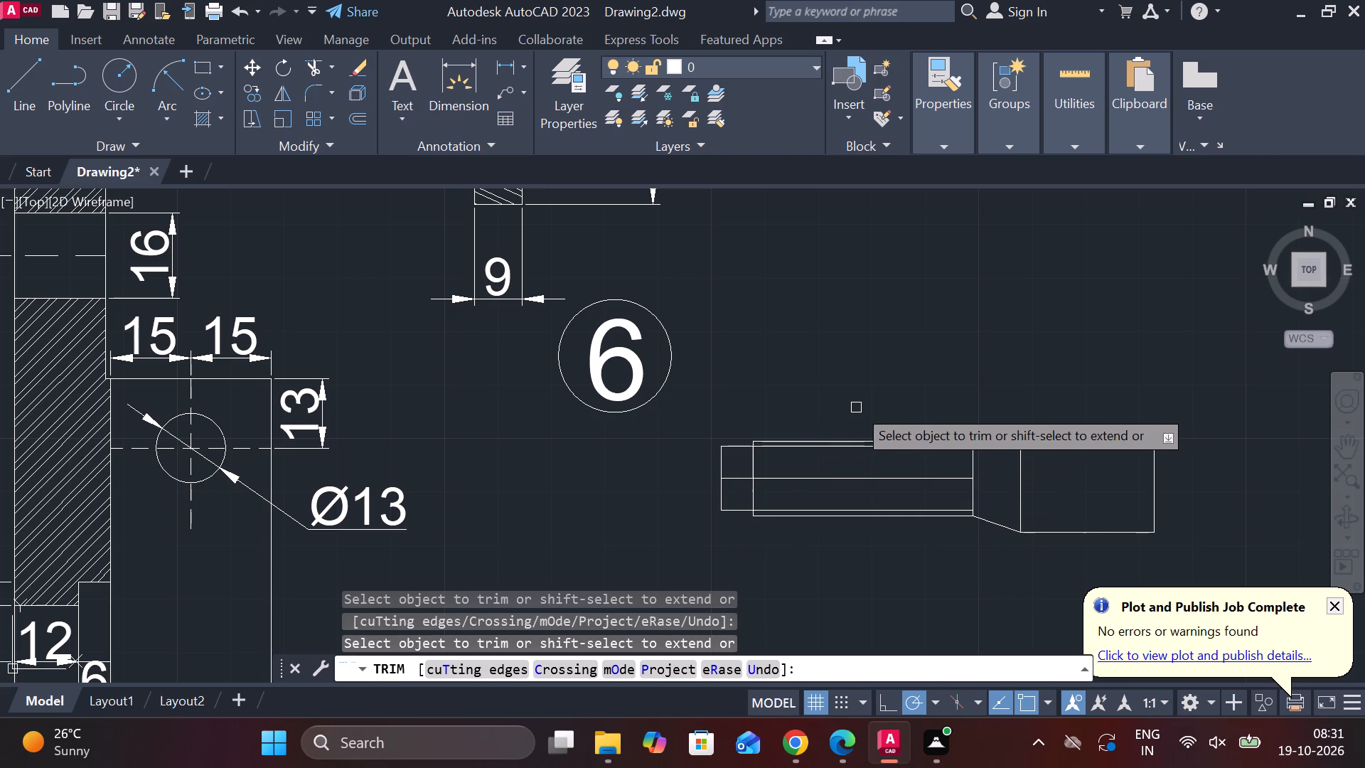
key("Escape")
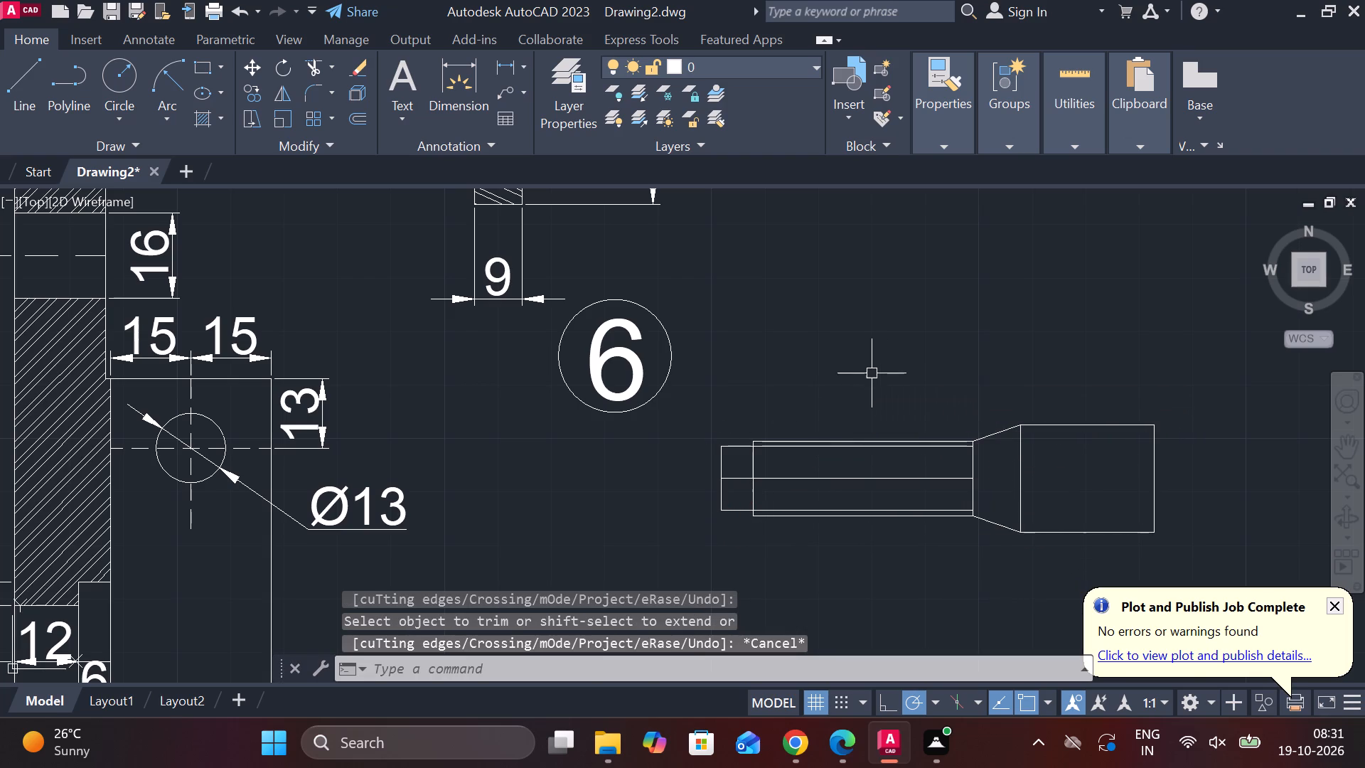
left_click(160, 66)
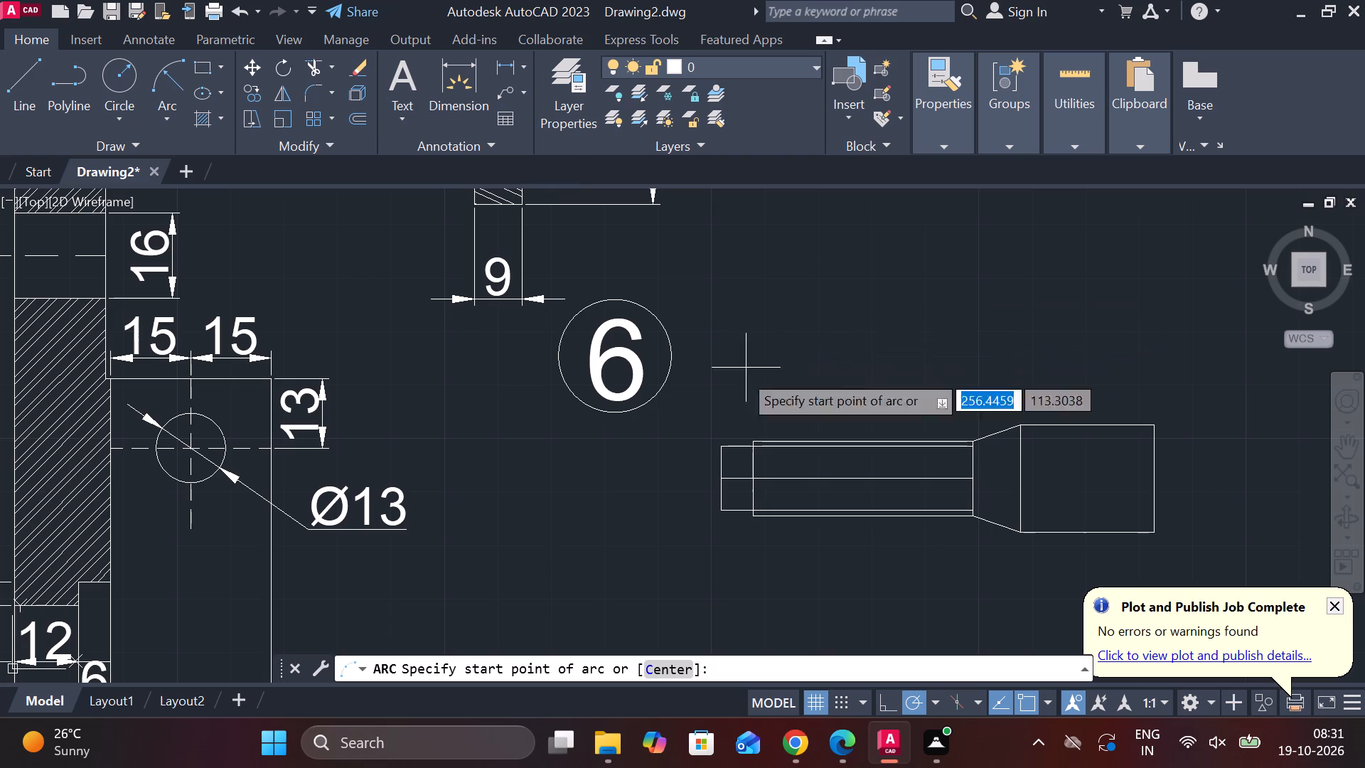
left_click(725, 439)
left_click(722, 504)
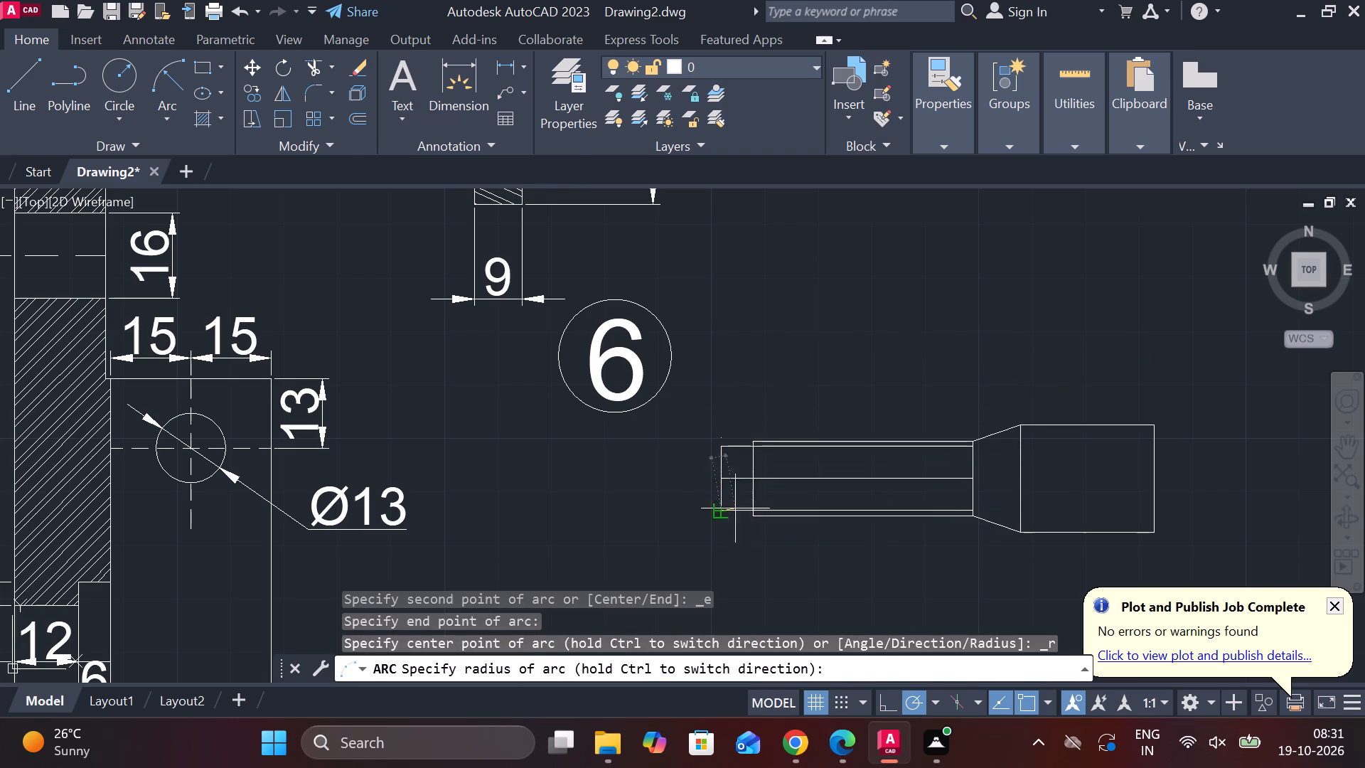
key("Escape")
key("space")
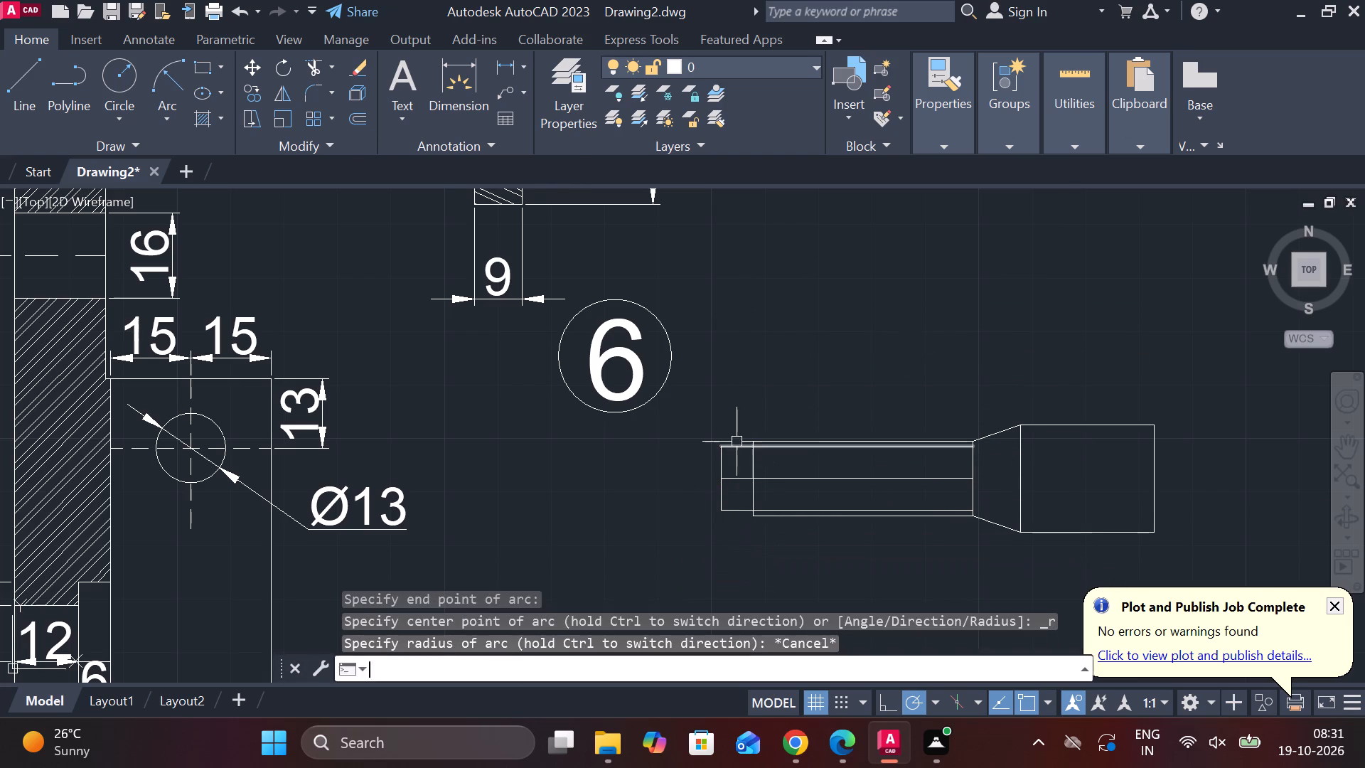
Draw a three-point arc bulging outward over the shank's free end and trim off its tail beyond the lower corner.
left_click(717, 448)
left_click(717, 512)
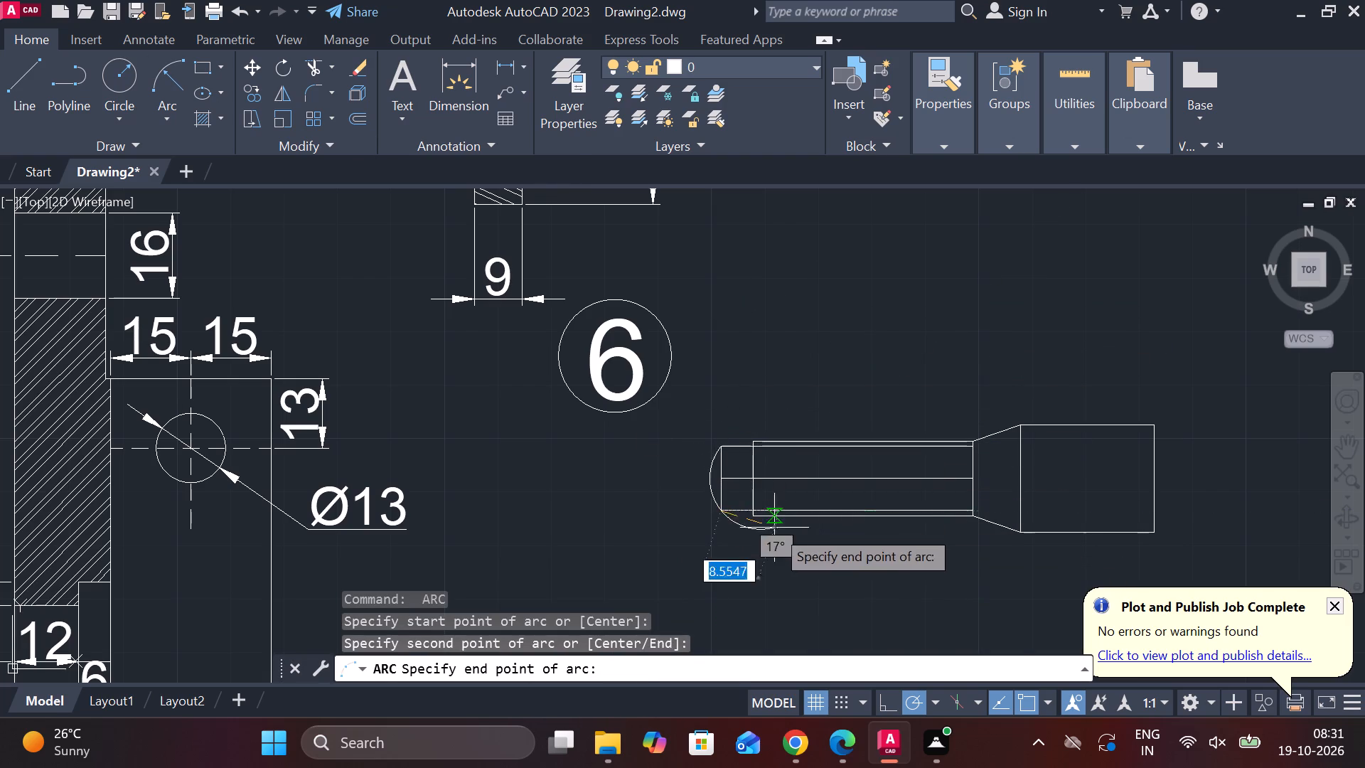
left_click(823, 558)
key("Escape")
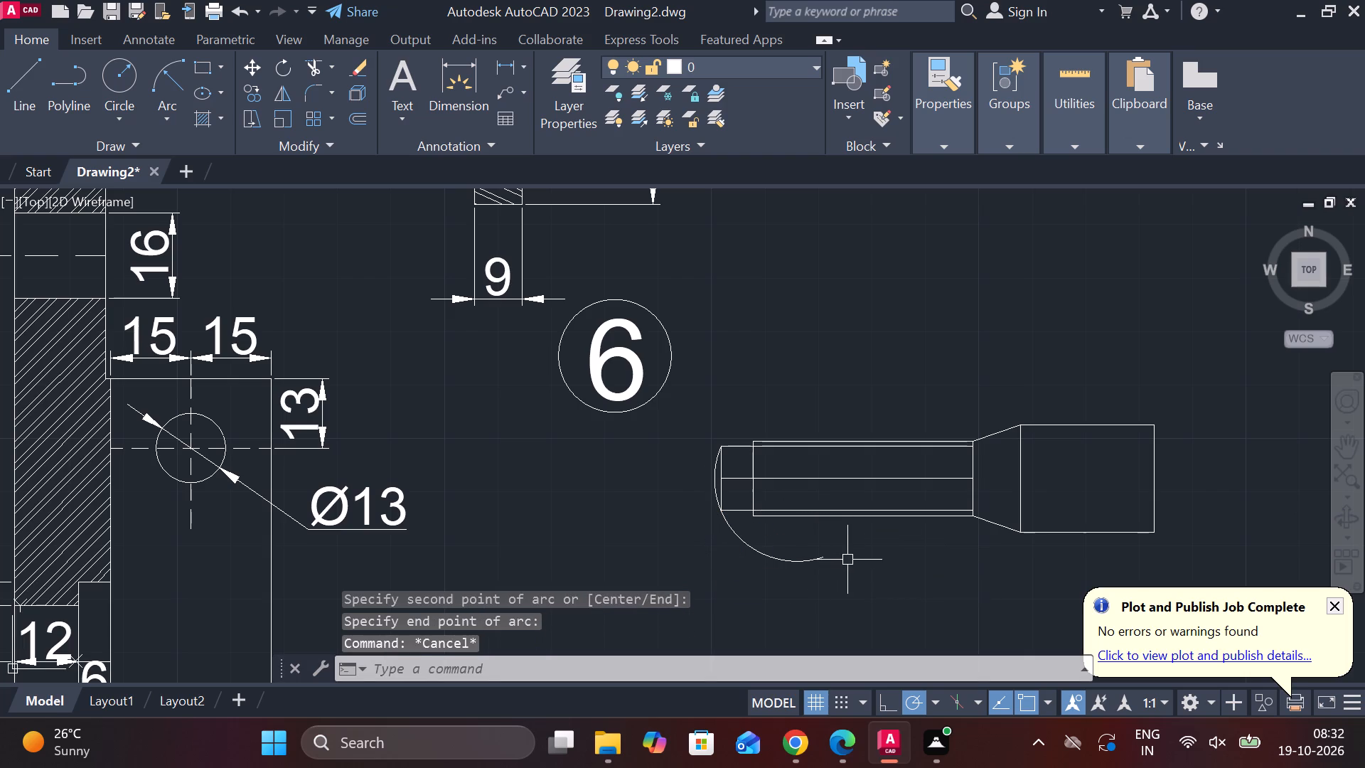
type("TR")
key("space")
left_click(759, 550)
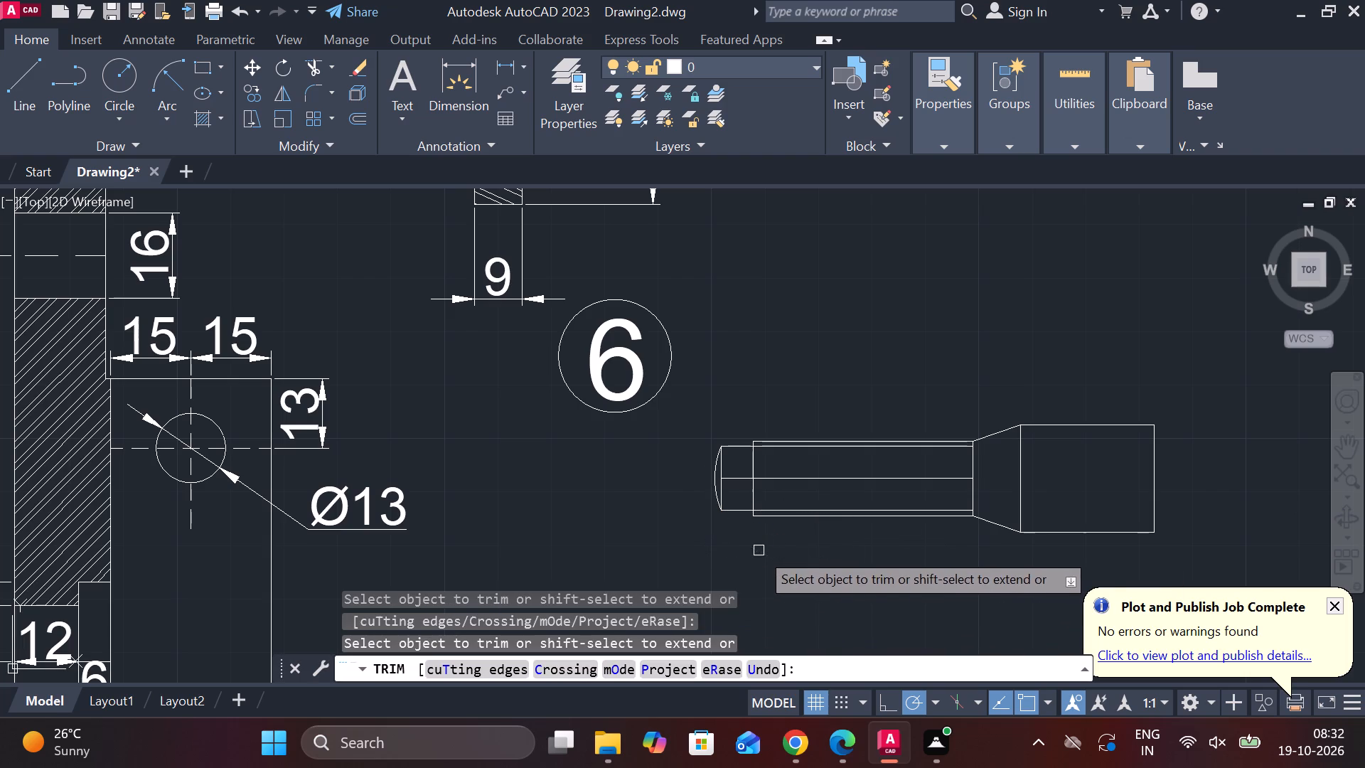
middle_click_drag(834, 550, 596, 522)
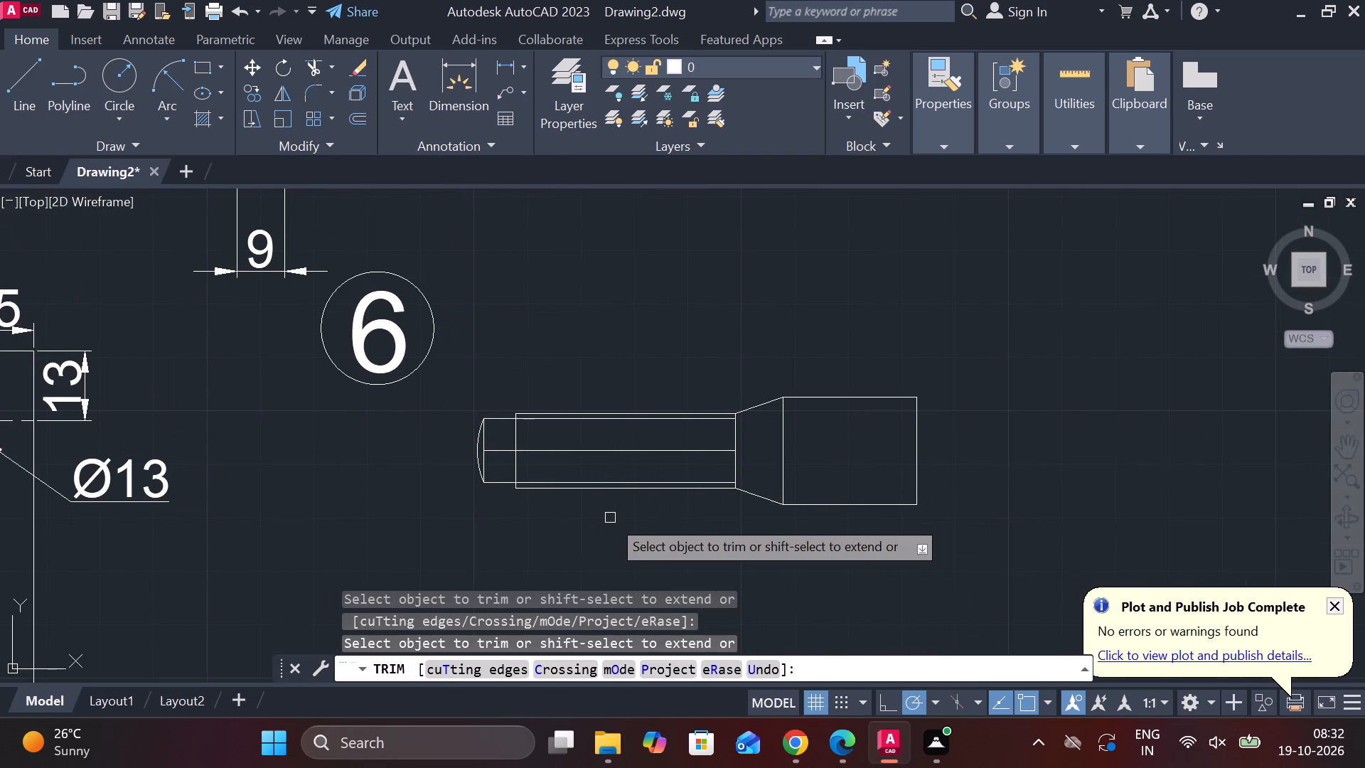
key("Escape")
Lengthen the shank's middle line in both directions so it extends past the head and past the rounded end.
left_click(623, 449)
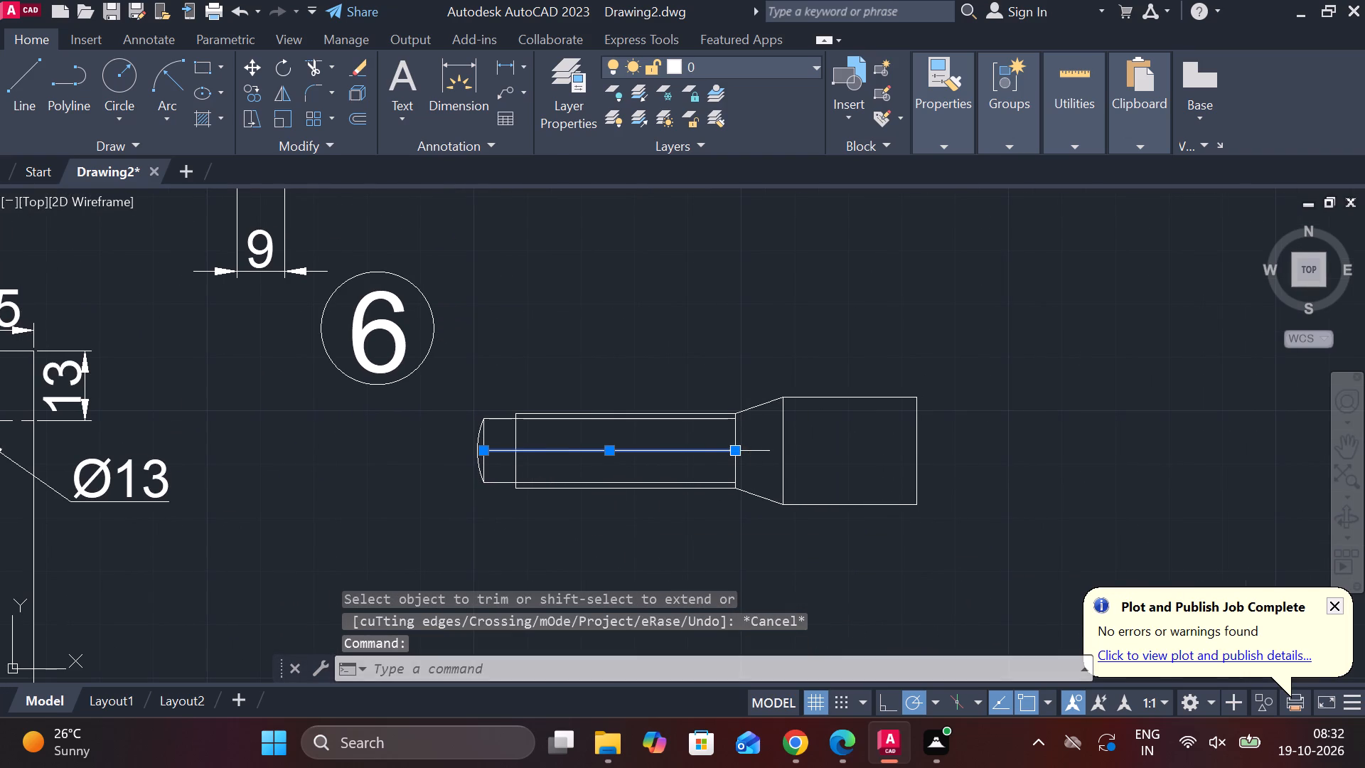
left_click(793, 516)
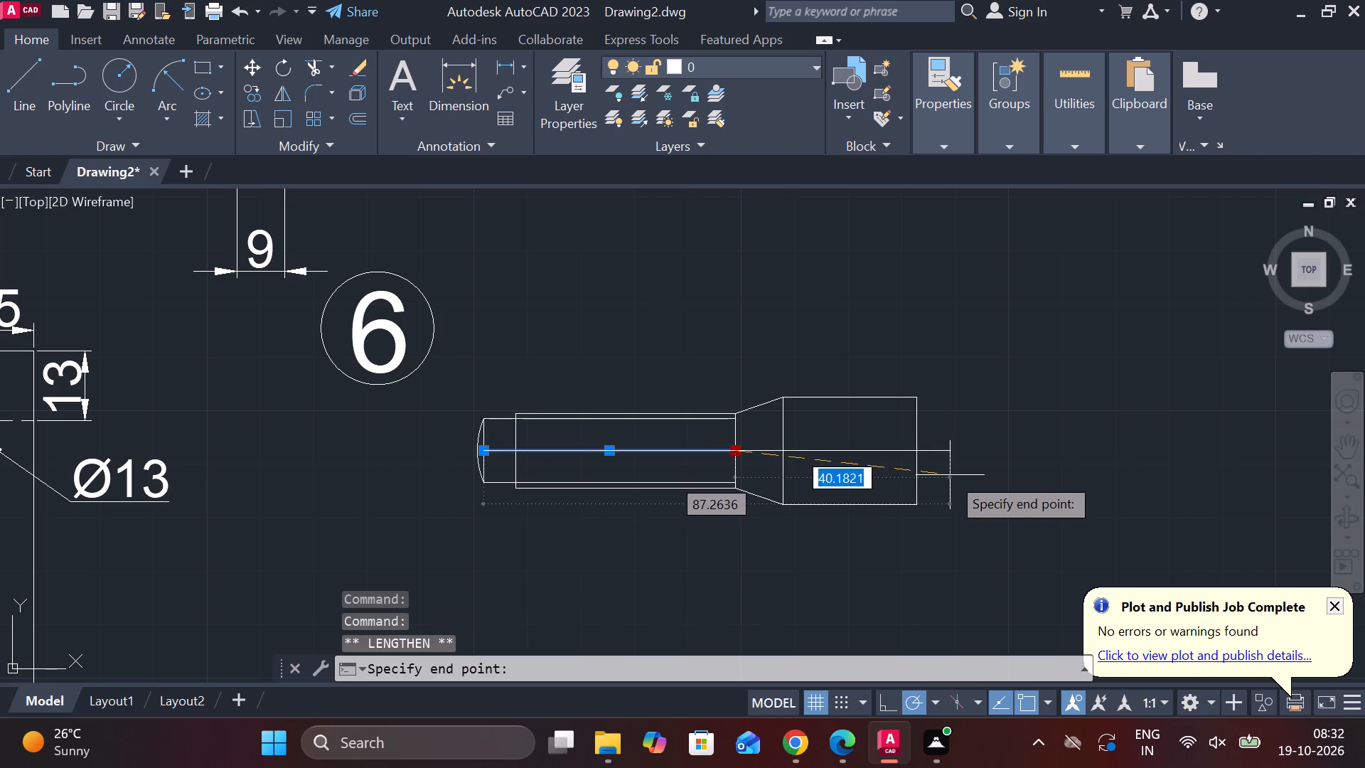
left_click(950, 475)
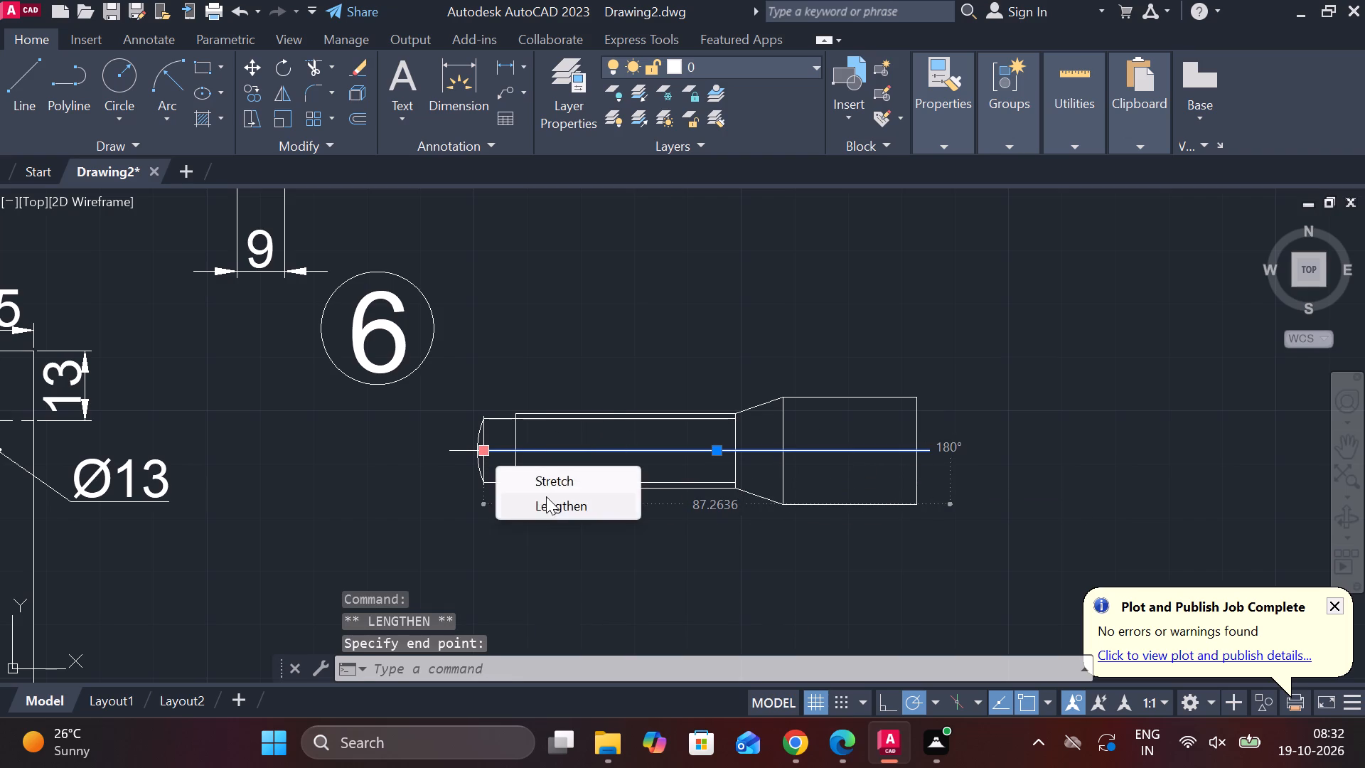
left_click(546, 496)
left_click(425, 476)
key("Escape")
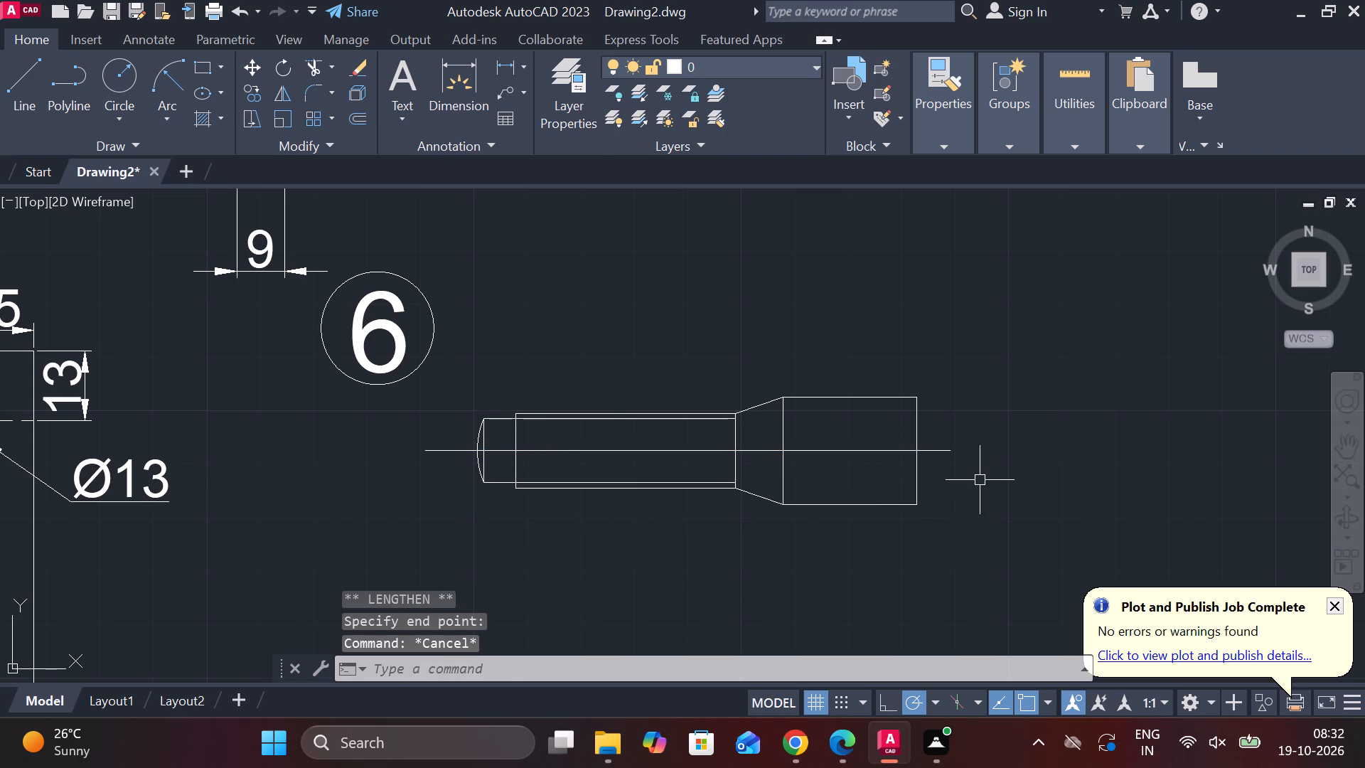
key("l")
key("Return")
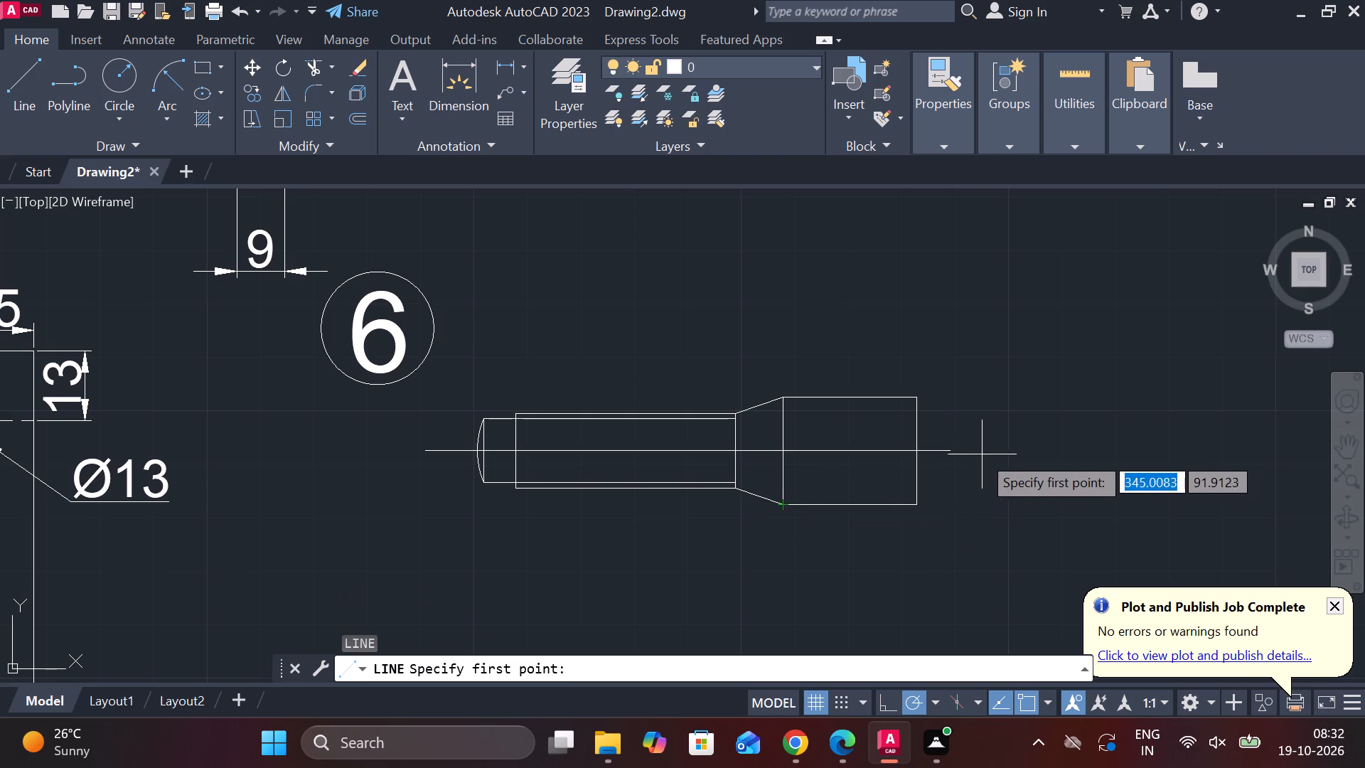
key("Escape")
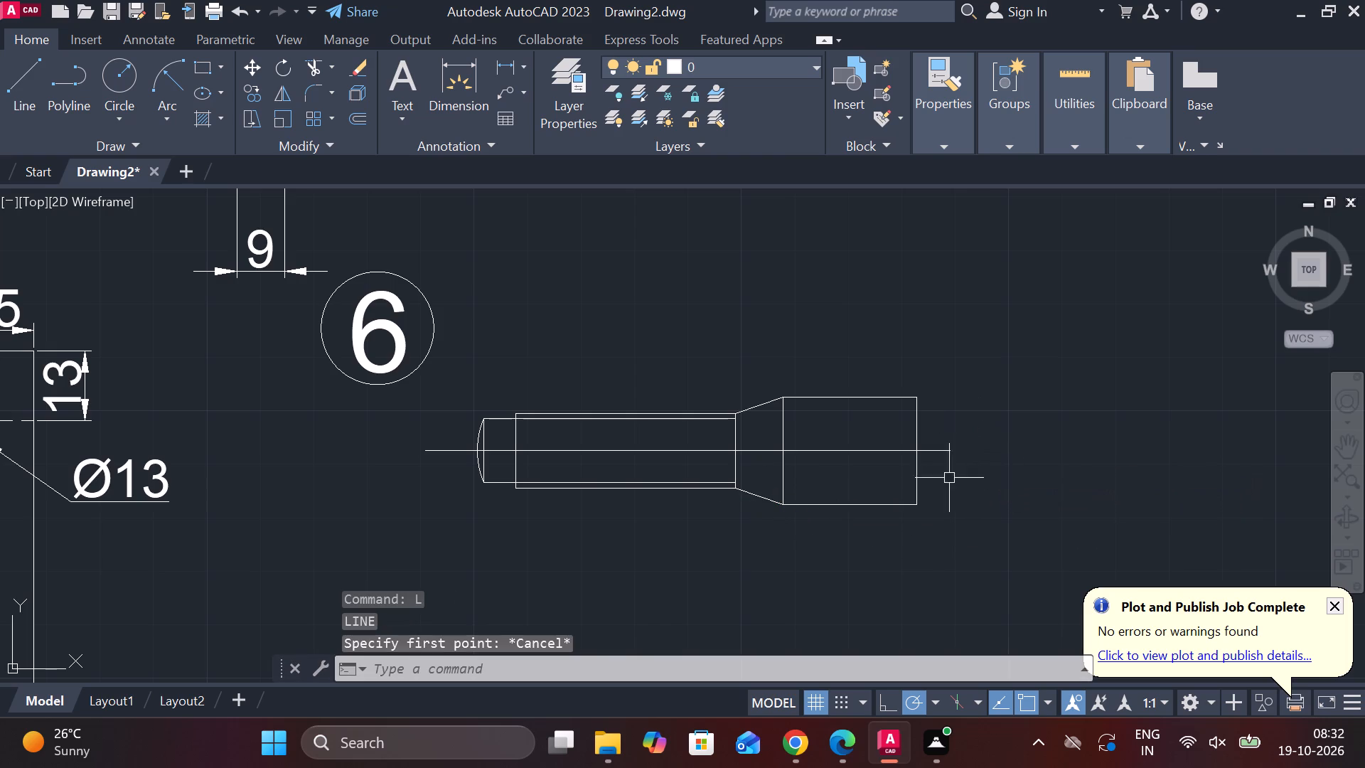
Offset the head's outer vertical end edge 1 inward.
left_click(914, 429)
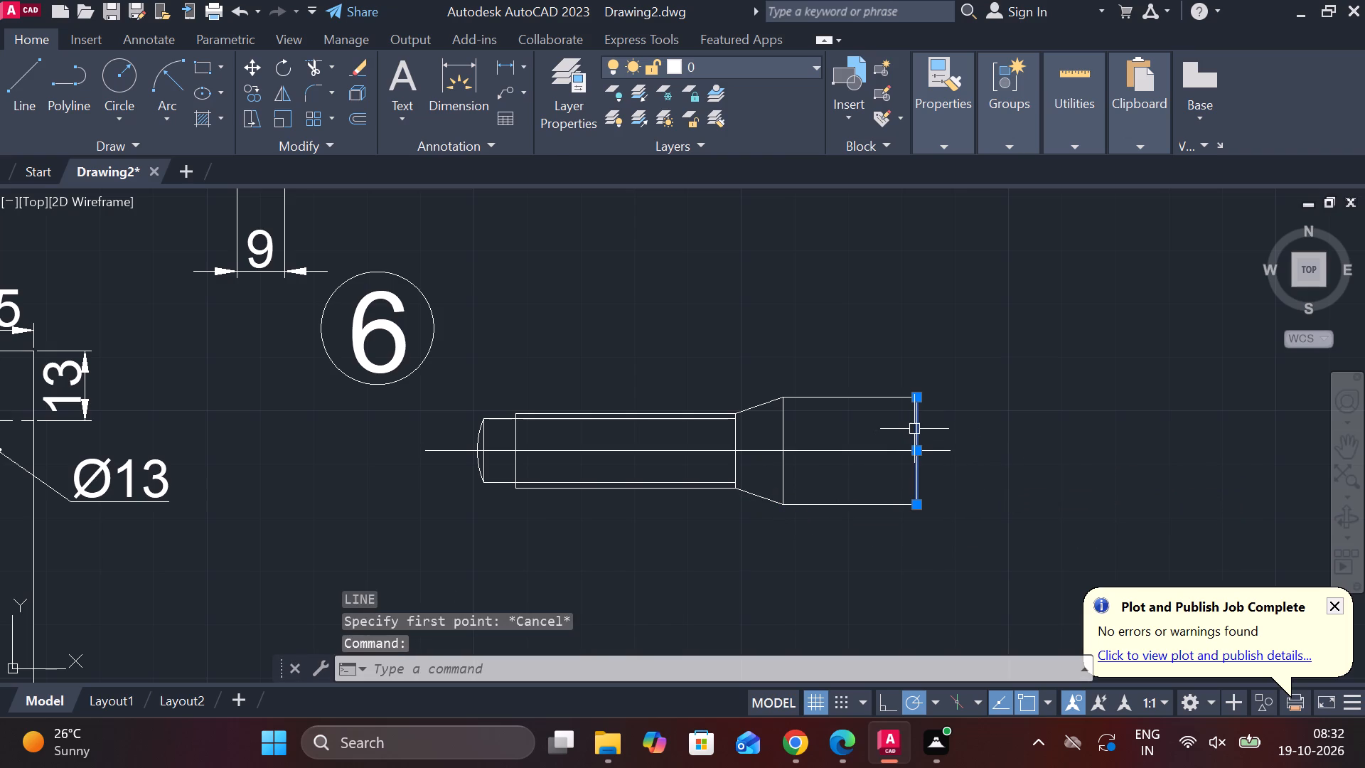
key("o")
key("Return")
key("Return")
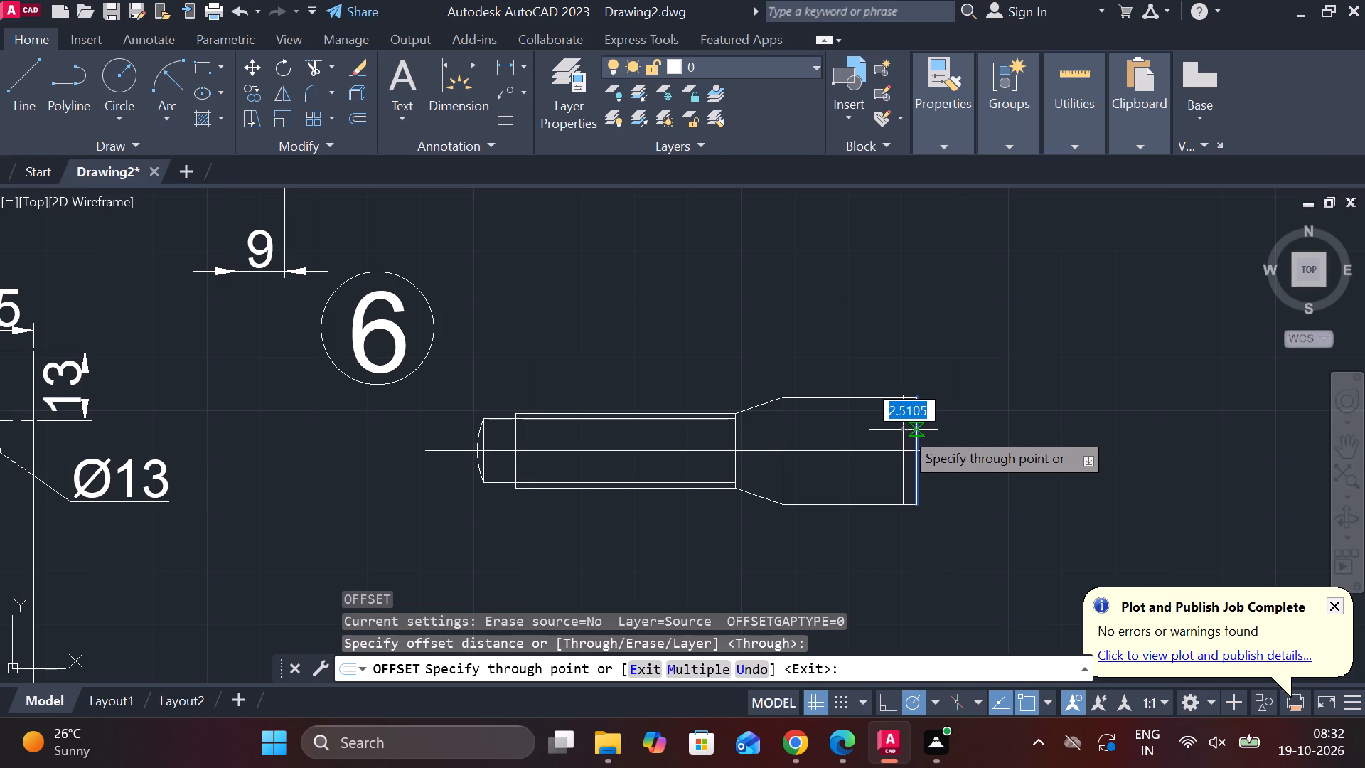
type("1")
key("space")
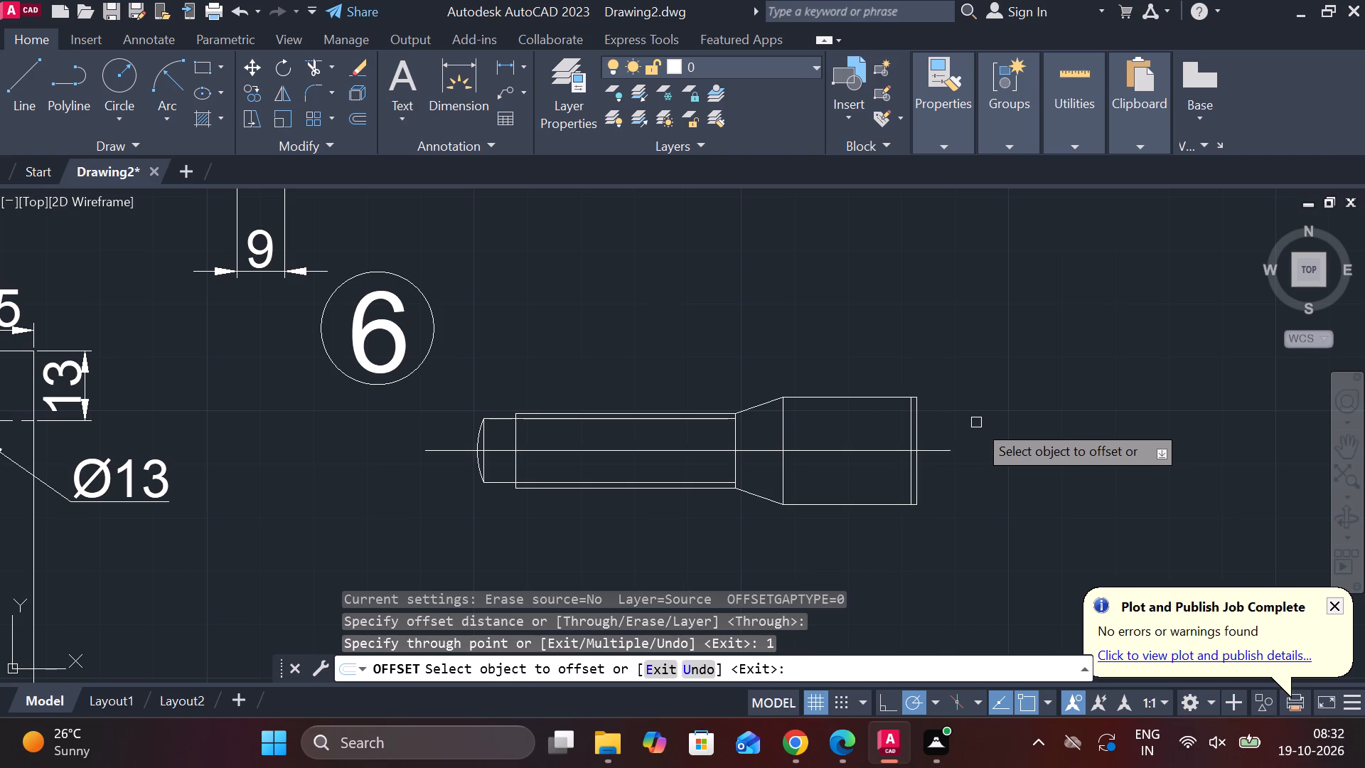
scroll(968, 420, "up", 1)
key("Escape")
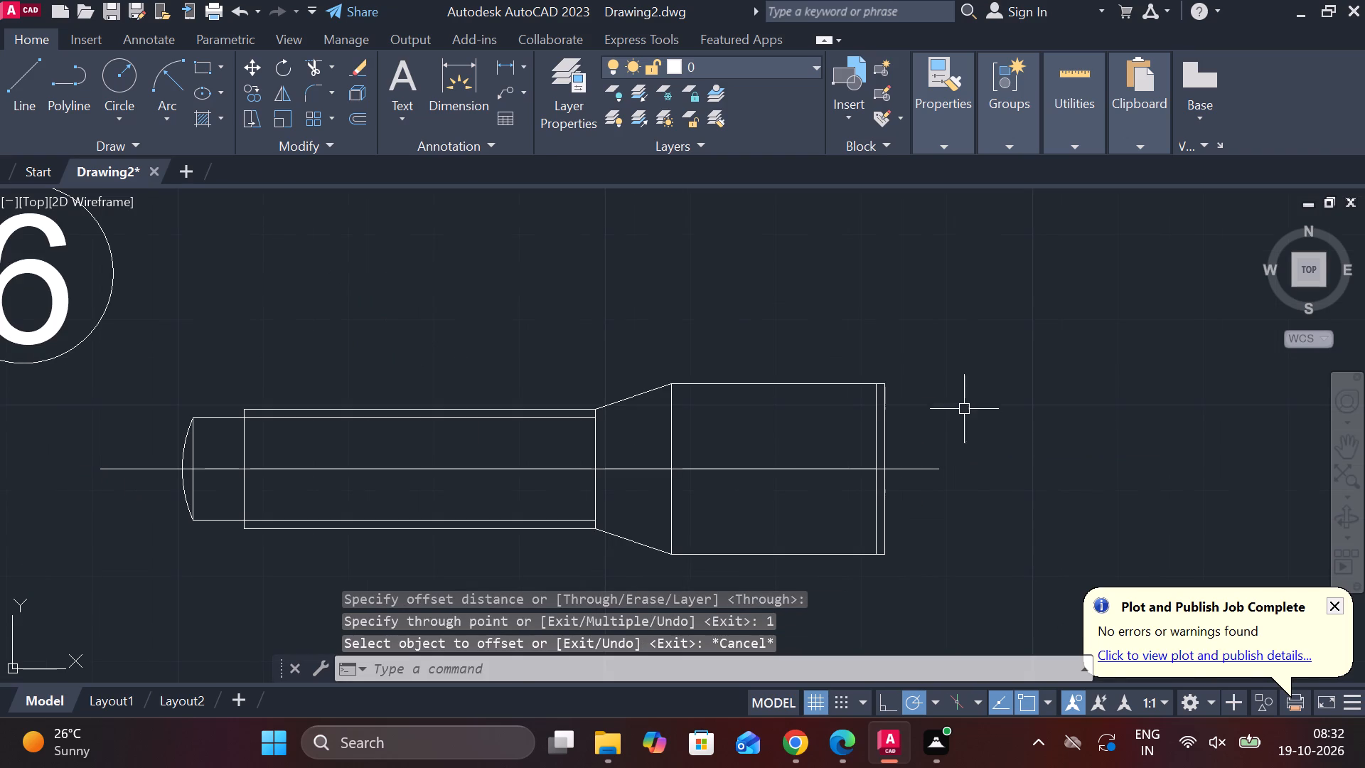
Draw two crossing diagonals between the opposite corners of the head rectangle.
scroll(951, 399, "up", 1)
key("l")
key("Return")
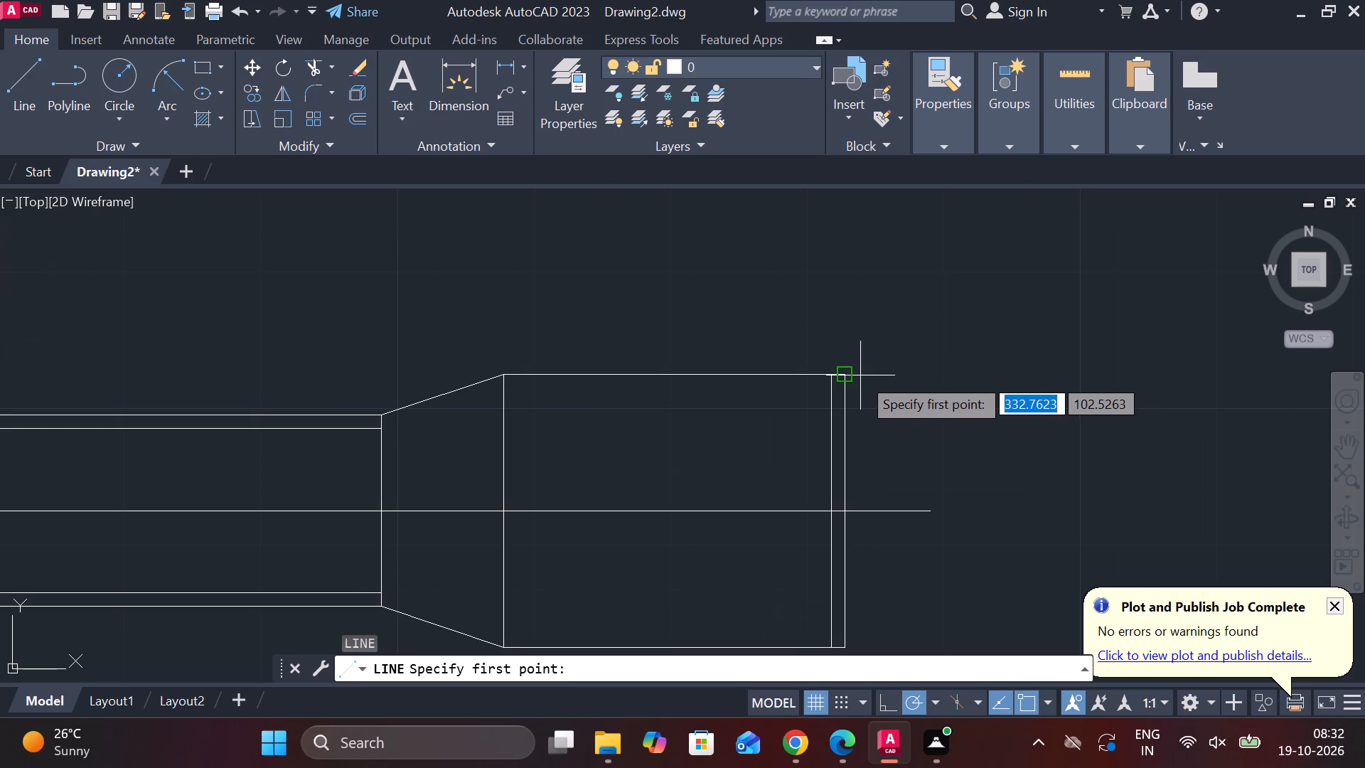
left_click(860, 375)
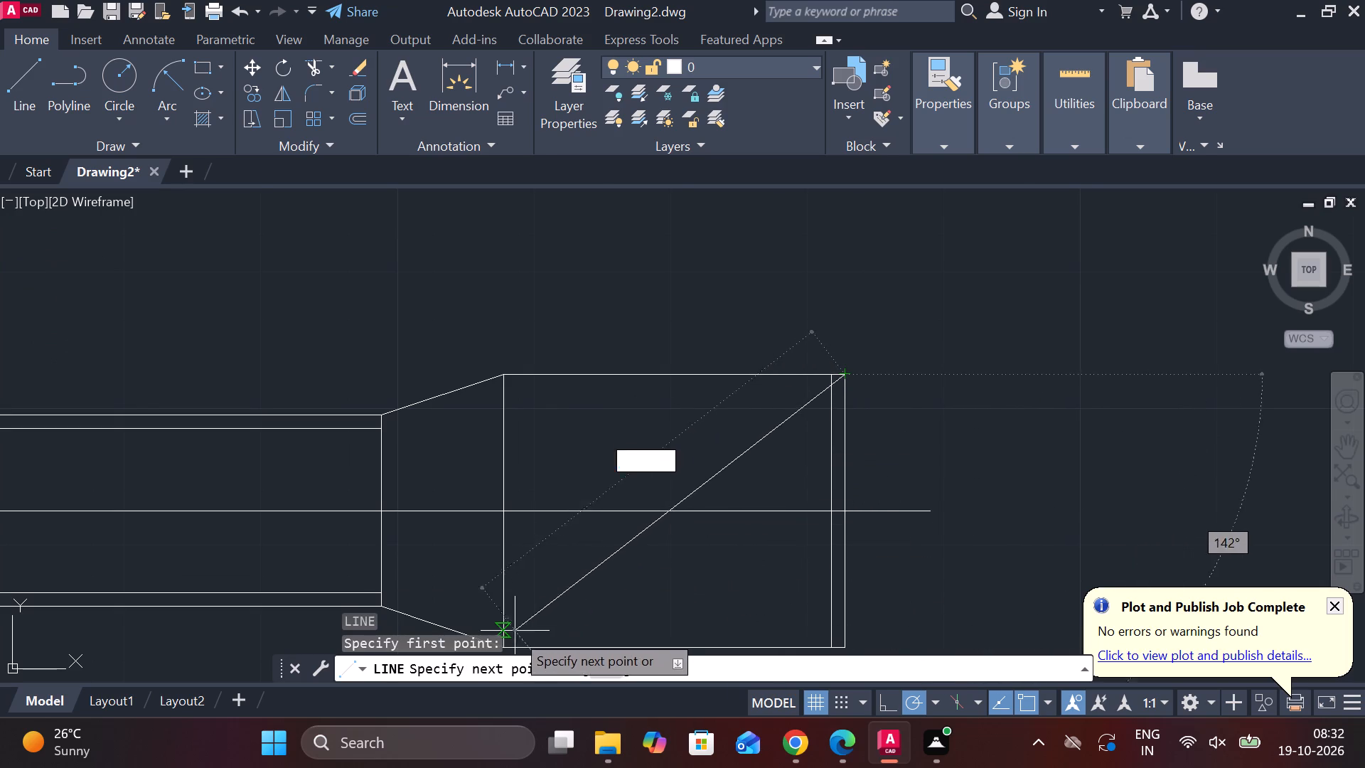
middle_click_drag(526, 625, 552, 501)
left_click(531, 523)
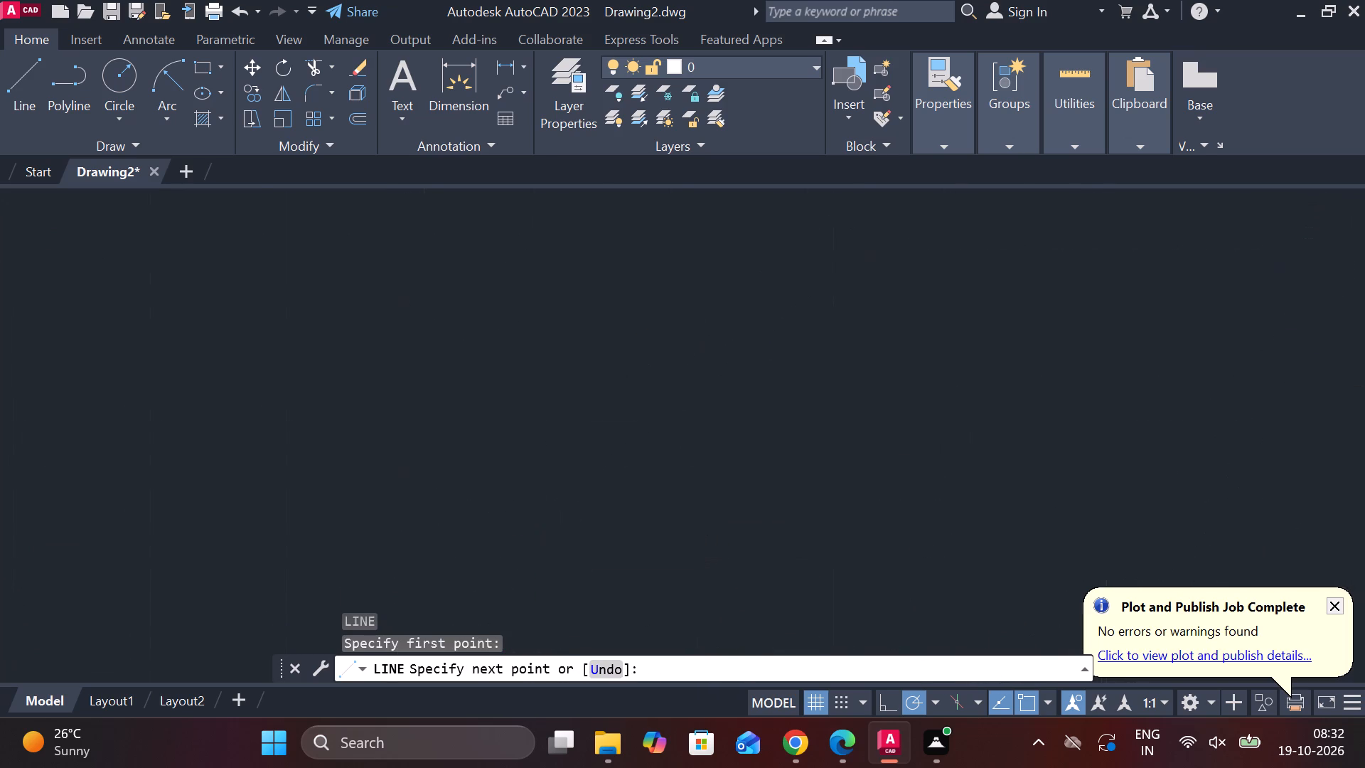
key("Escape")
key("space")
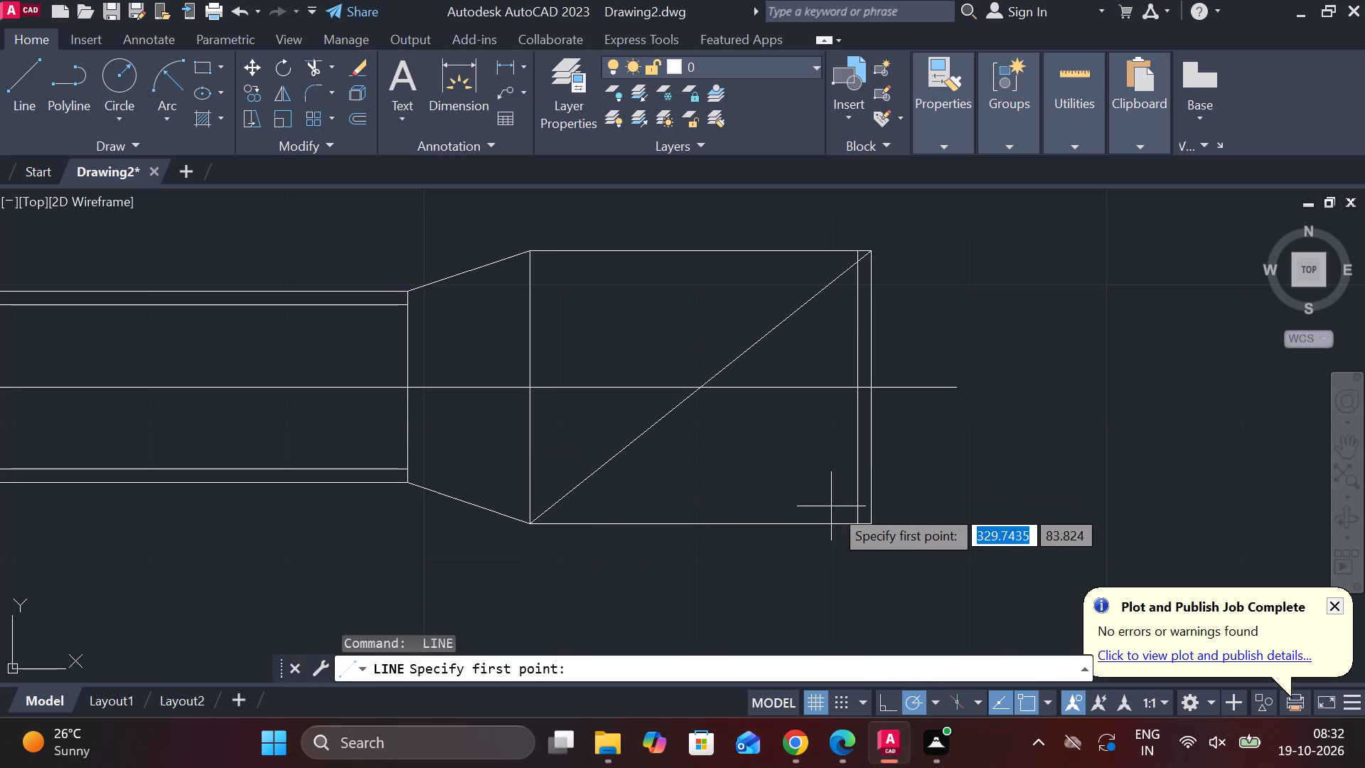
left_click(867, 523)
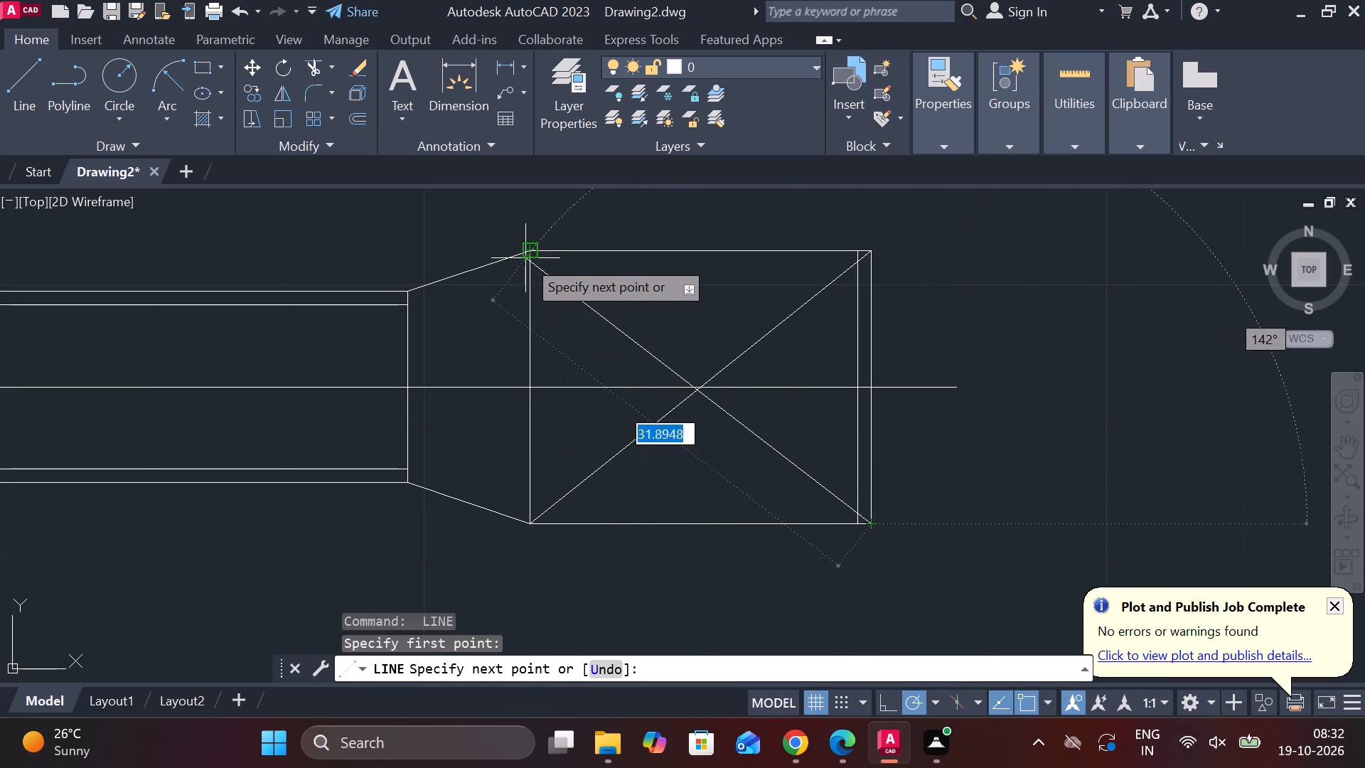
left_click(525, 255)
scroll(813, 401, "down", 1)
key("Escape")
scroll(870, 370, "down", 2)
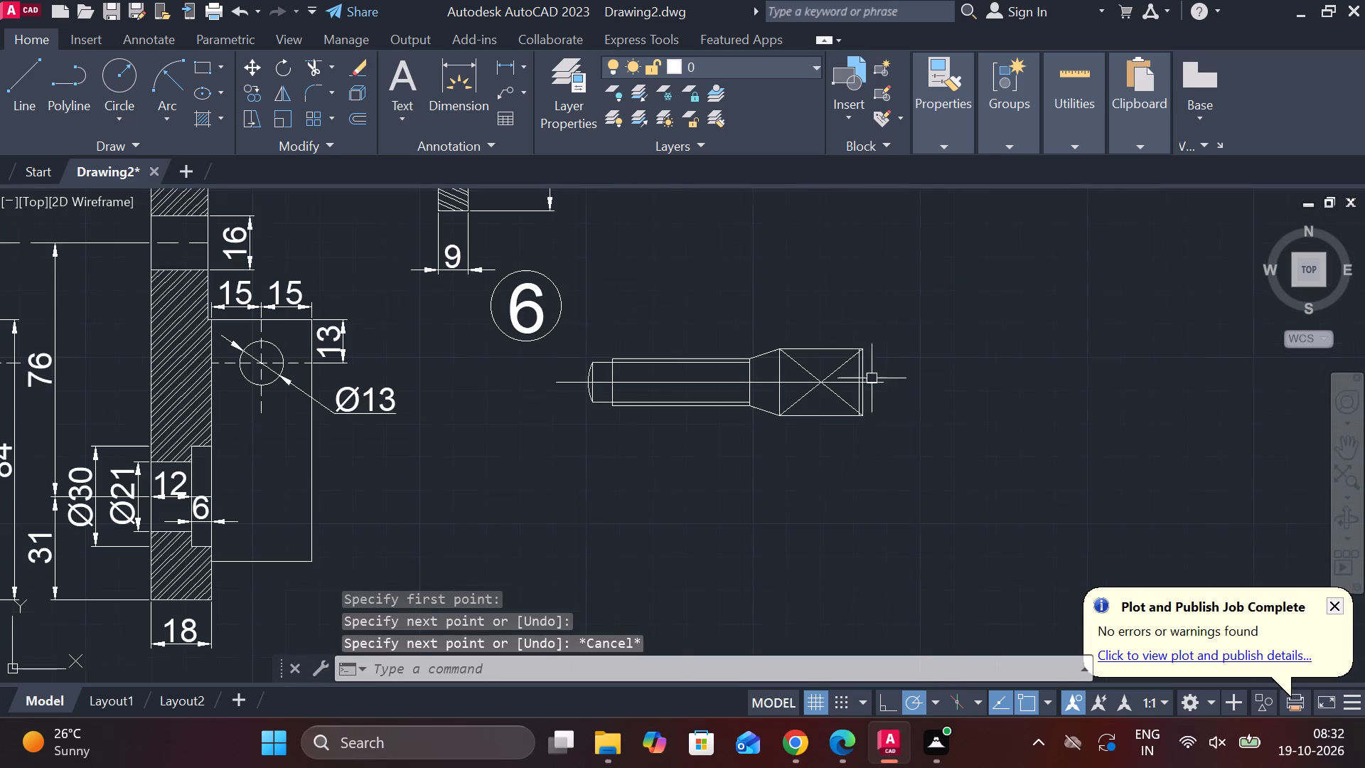
Set the linetype of the part's long horizontal axis line to CENTER.
left_click(705, 385)
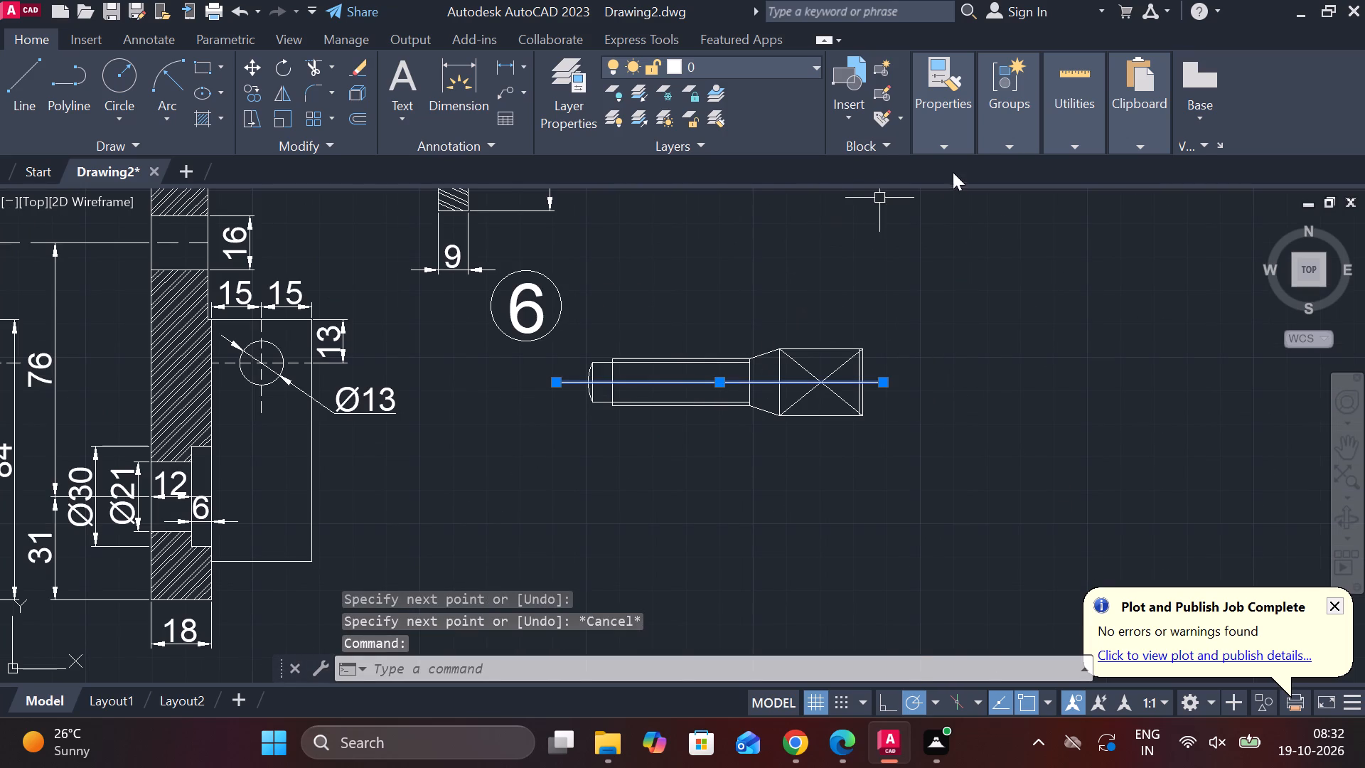
left_click(953, 150)
left_click(1084, 227)
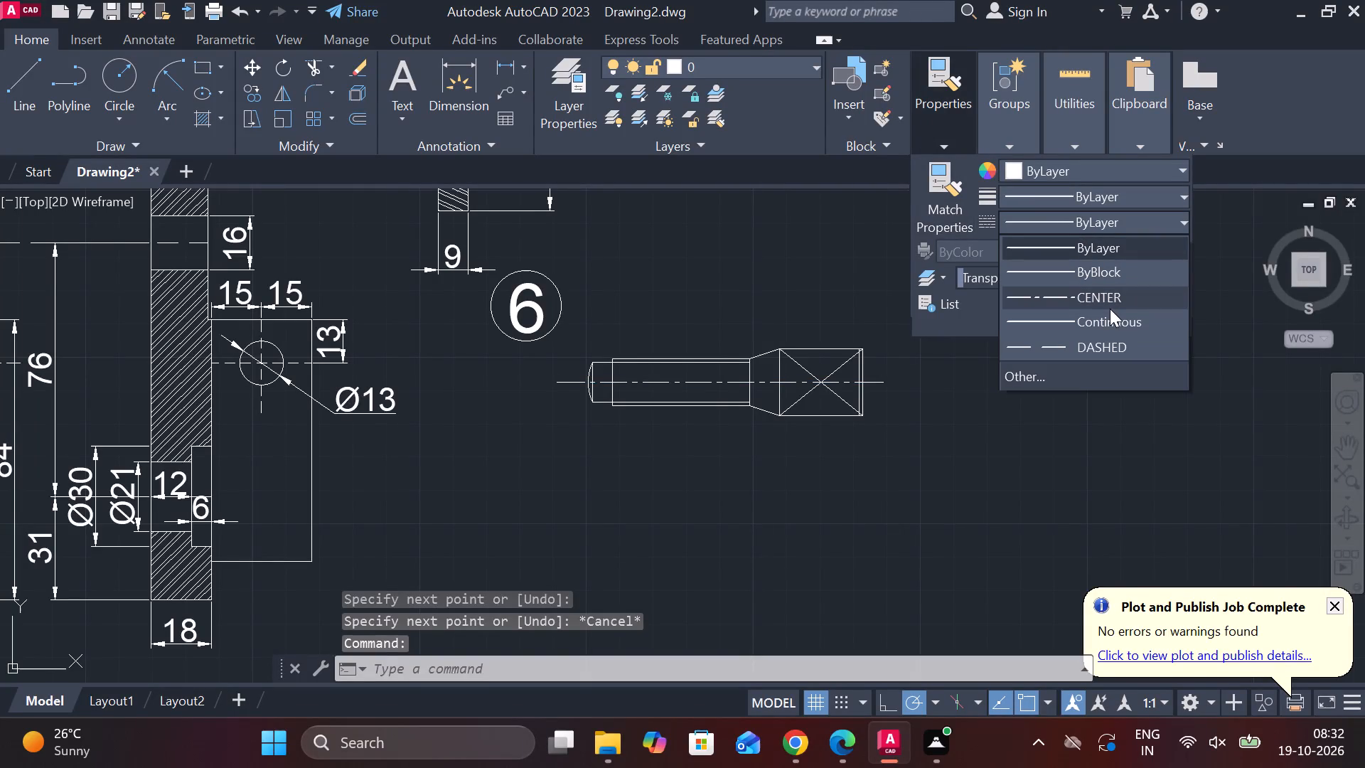
left_click(1094, 308)
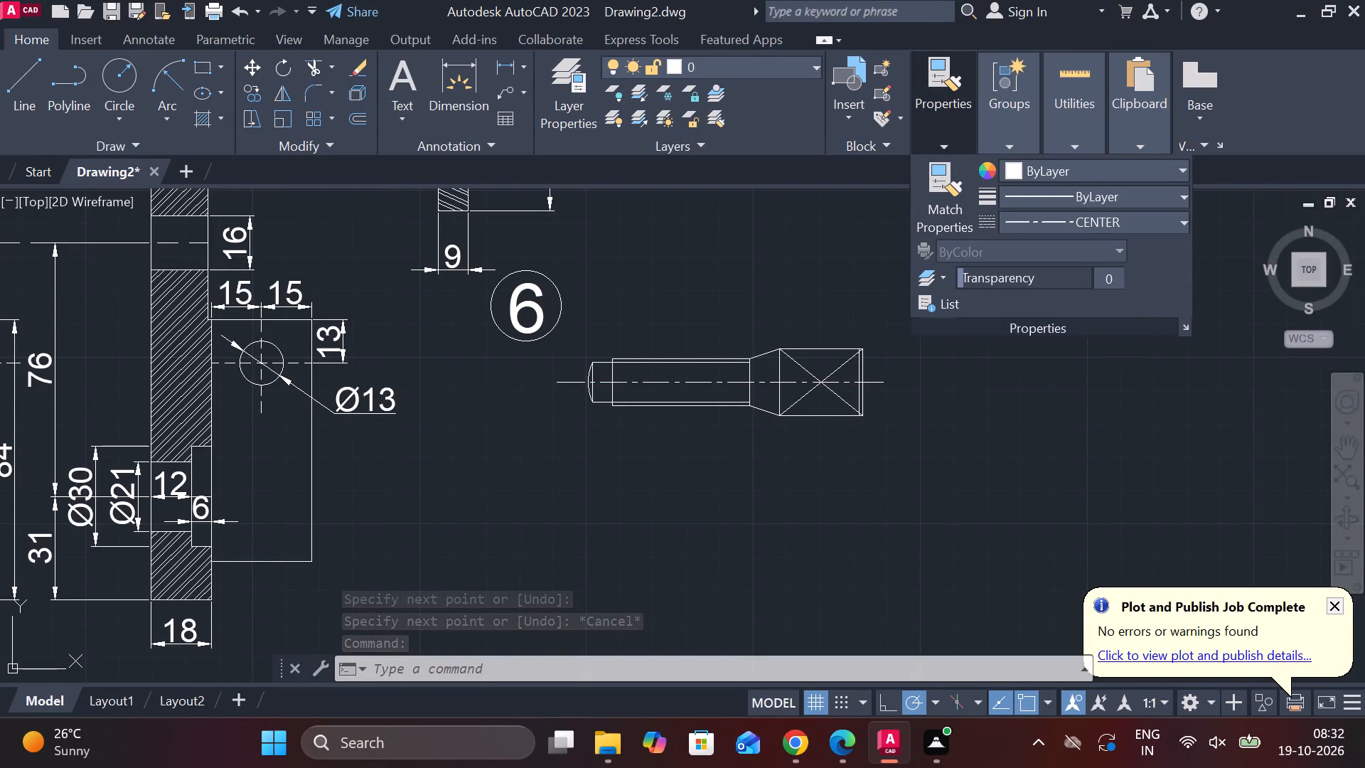
key("Escape")
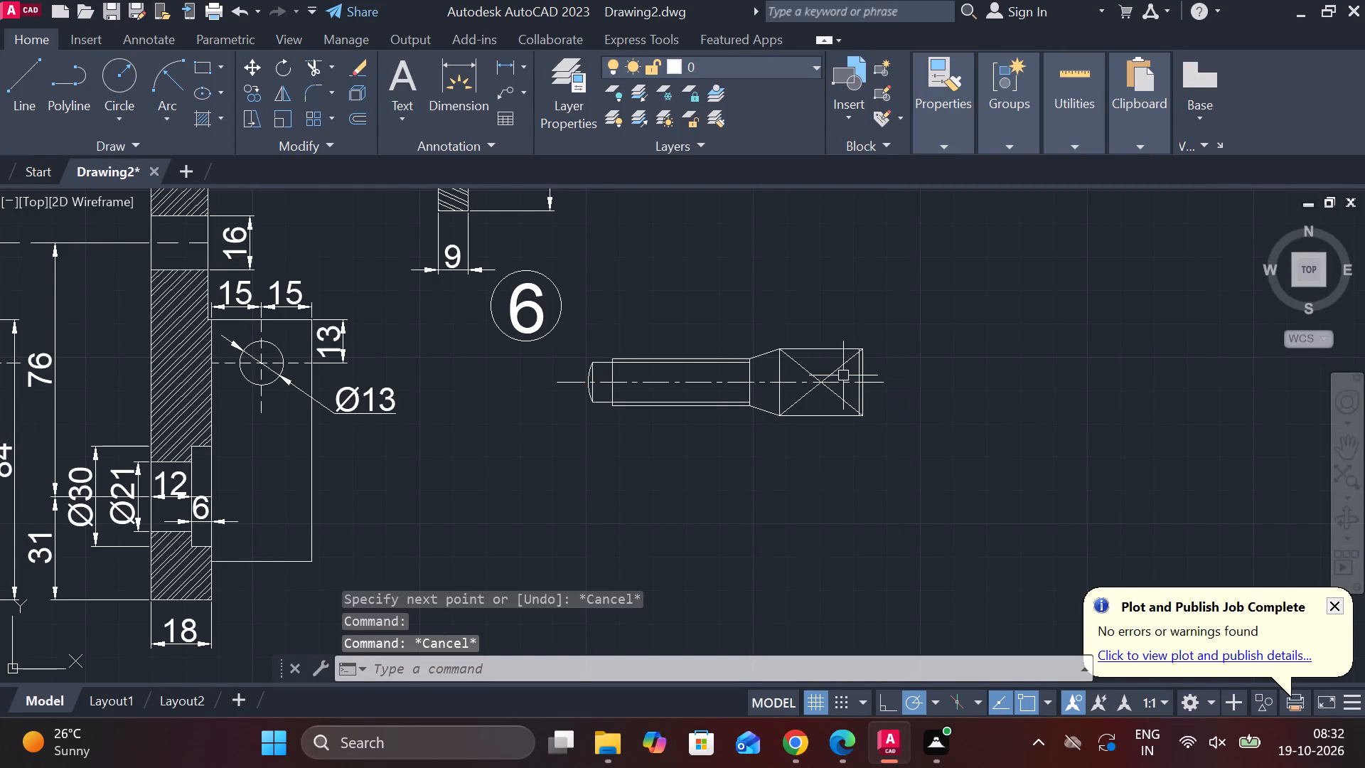
Draw a line at about 45° from the upper end of the head's inner offset line outward past the end edge.
scroll(843, 375, "up", 2)
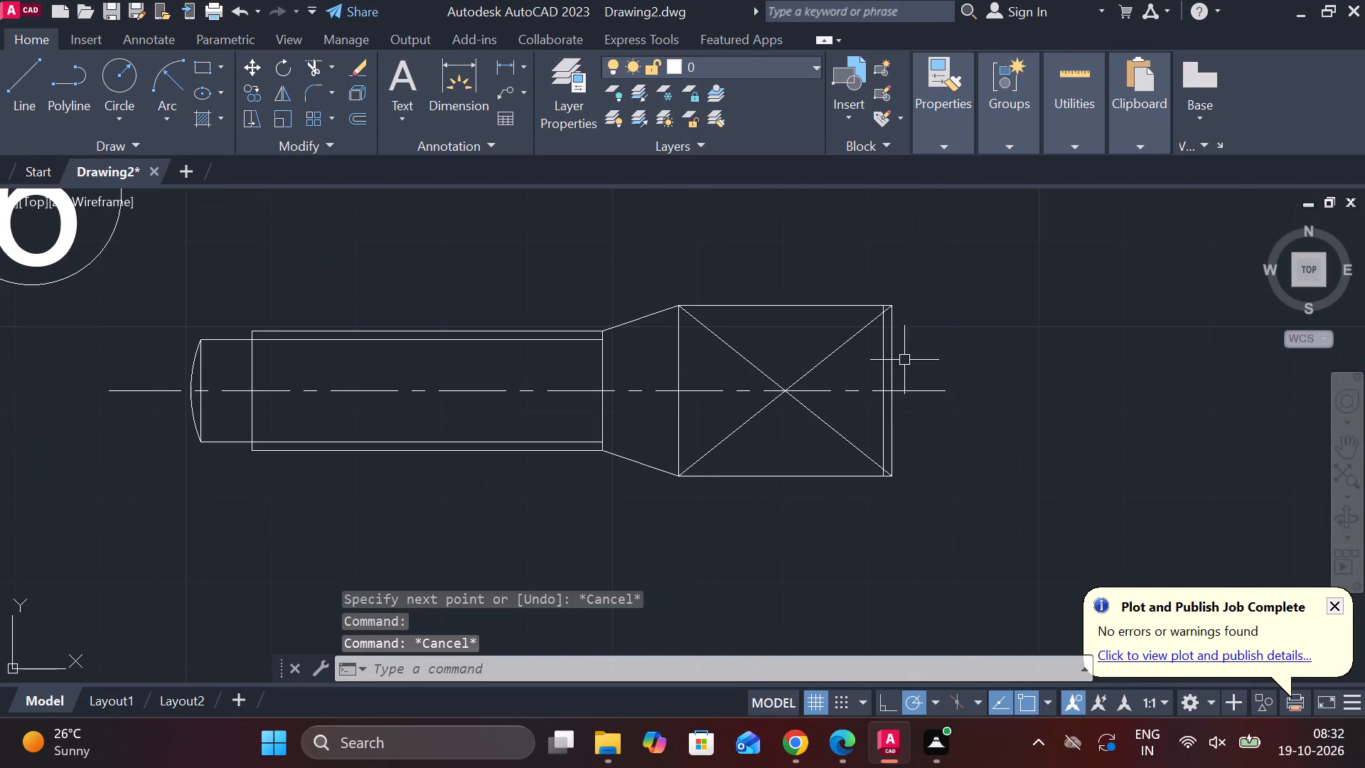
scroll(904, 347, "up", 1)
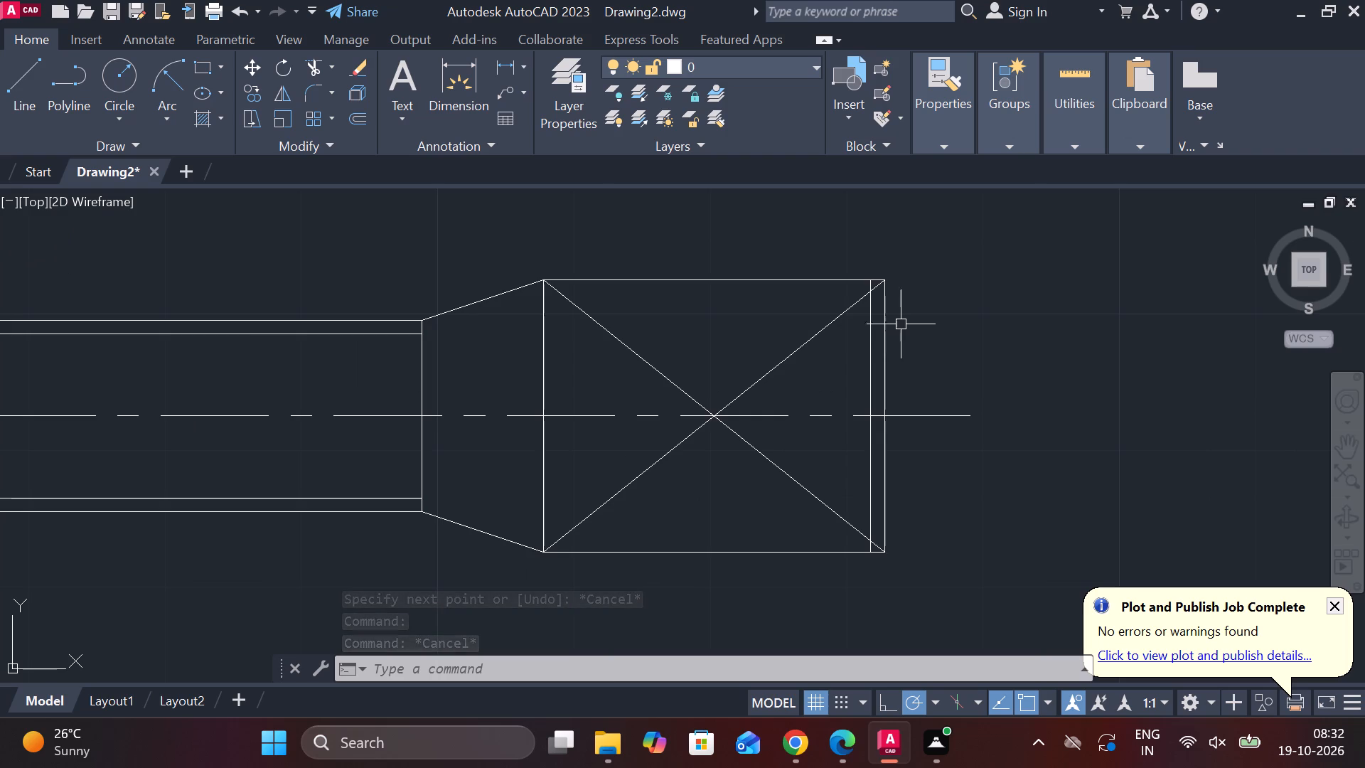
scroll(884, 311, "up", 1)
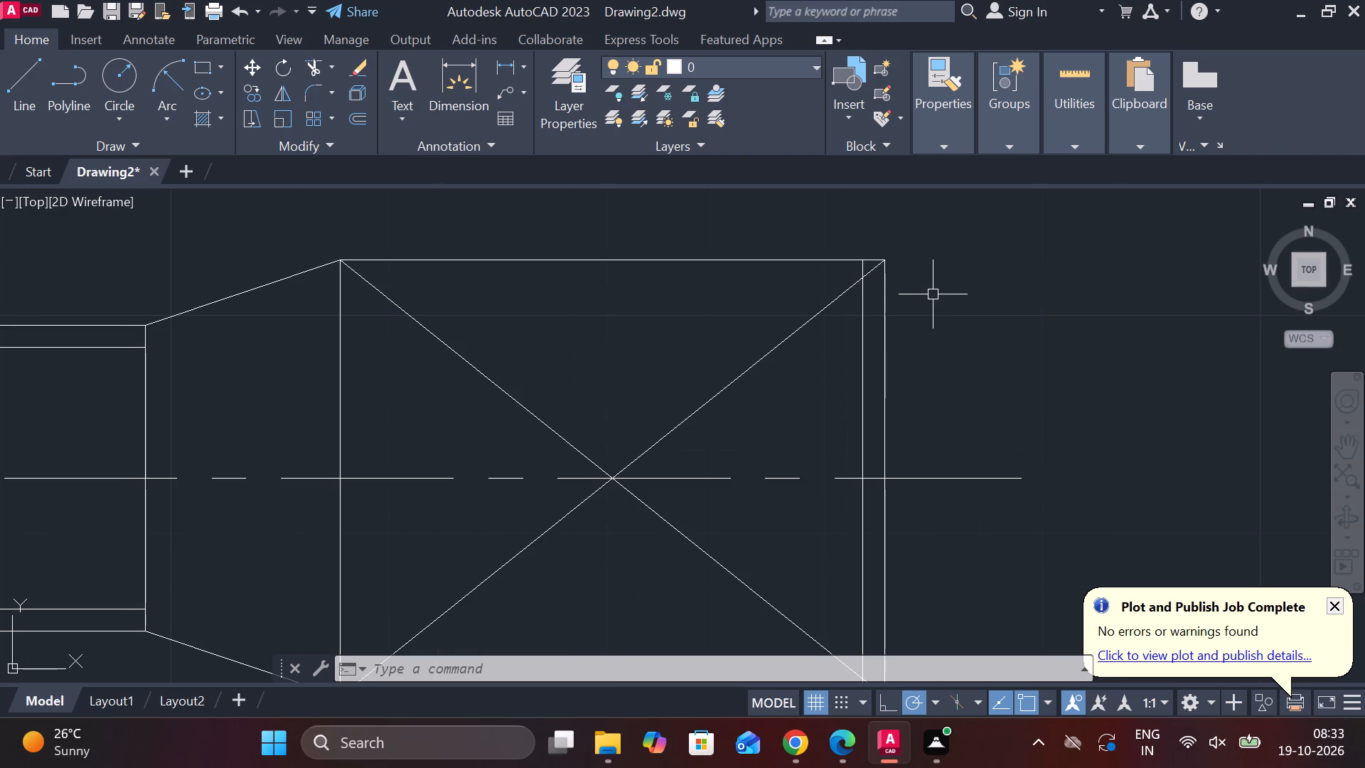
key("l")
key("Return")
left_click(864, 254)
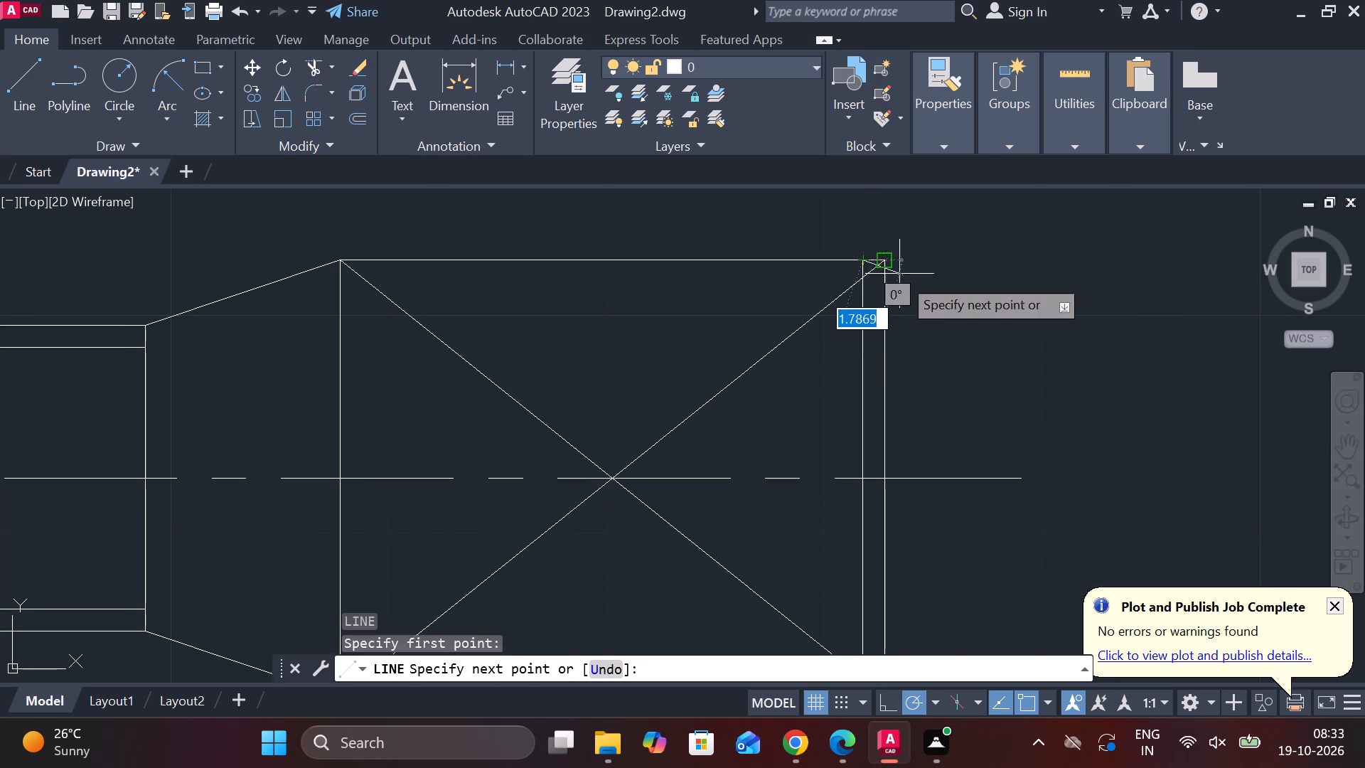
left_click(924, 302)
key("Escape")
Trim the overhanging tail of the 45° line and the corner stubs to leave a chamfer at the head's upper corner.
type("TR")
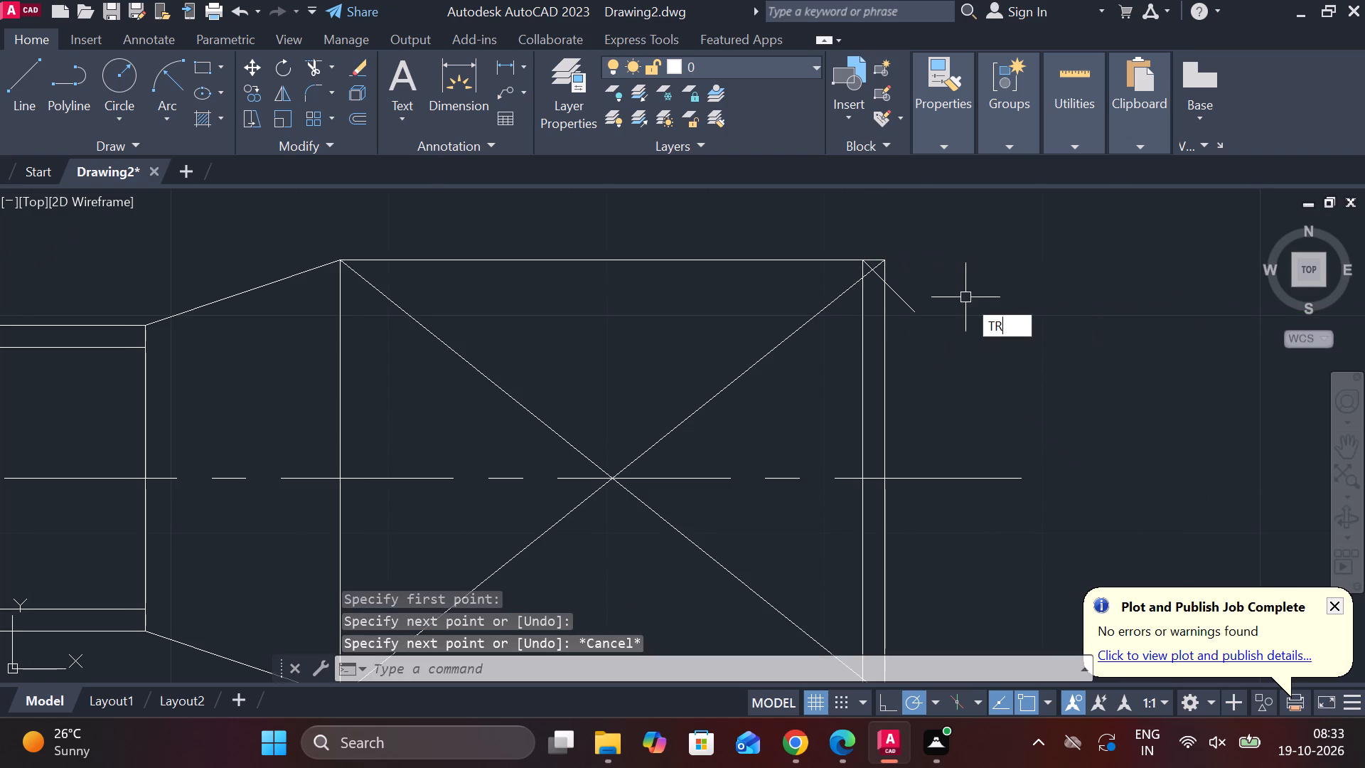
key("space")
left_click(905, 296)
left_click(889, 263)
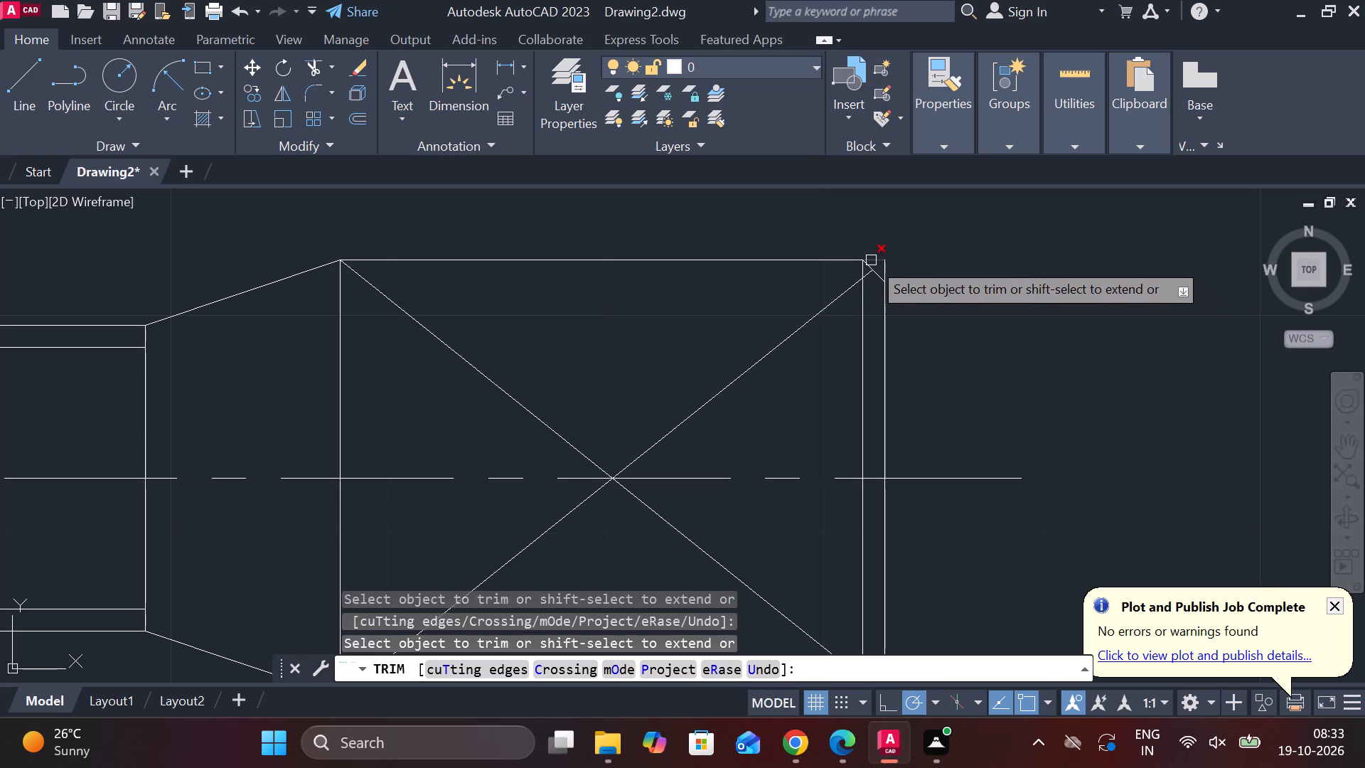
left_click(871, 260)
key("ctrl+z")
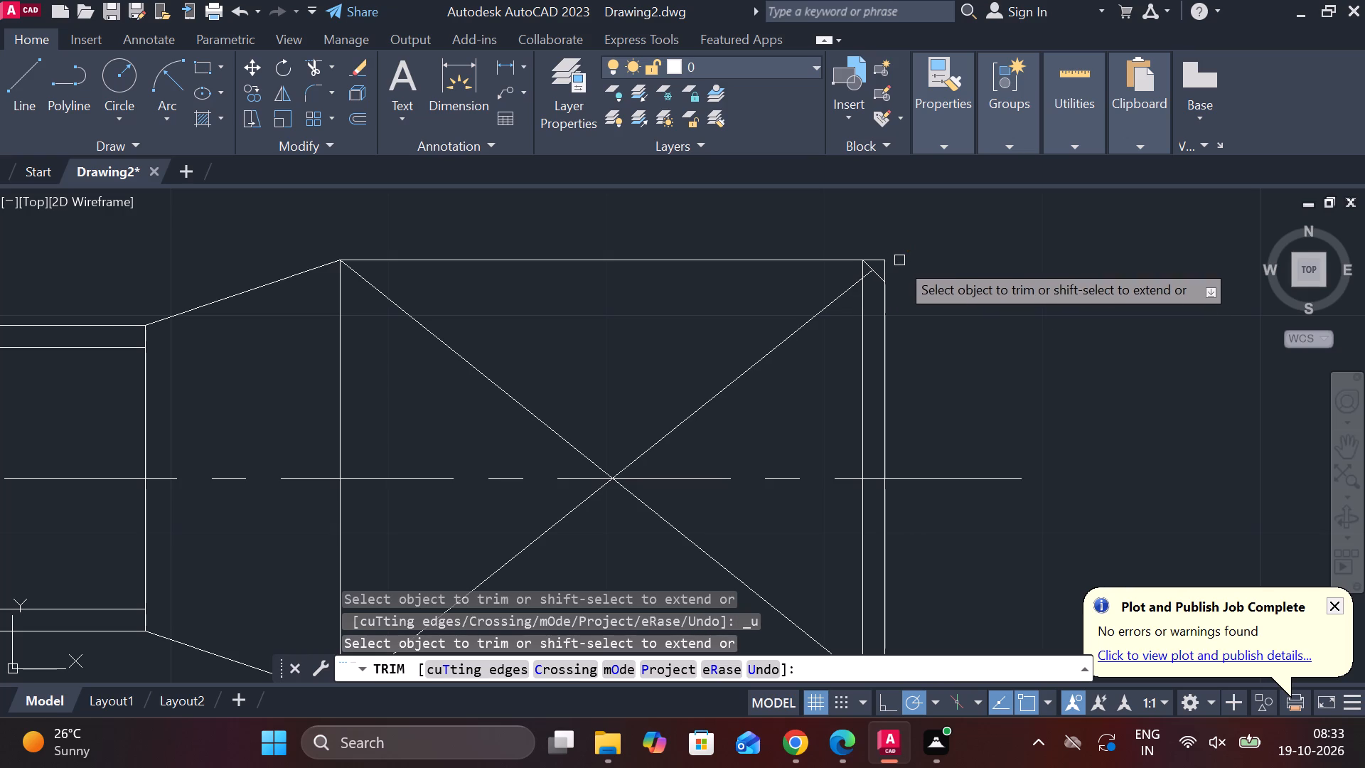
left_click(886, 267)
left_click(882, 263)
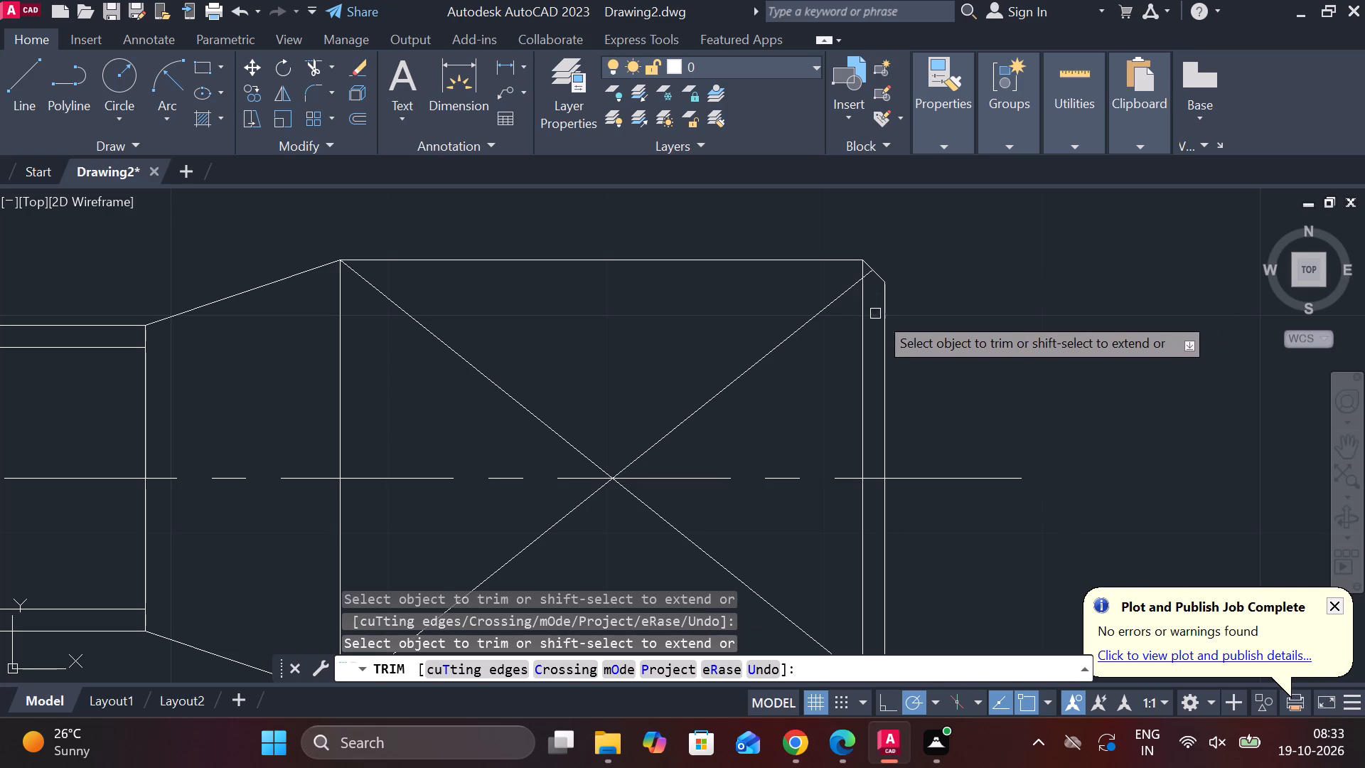
key("Escape")
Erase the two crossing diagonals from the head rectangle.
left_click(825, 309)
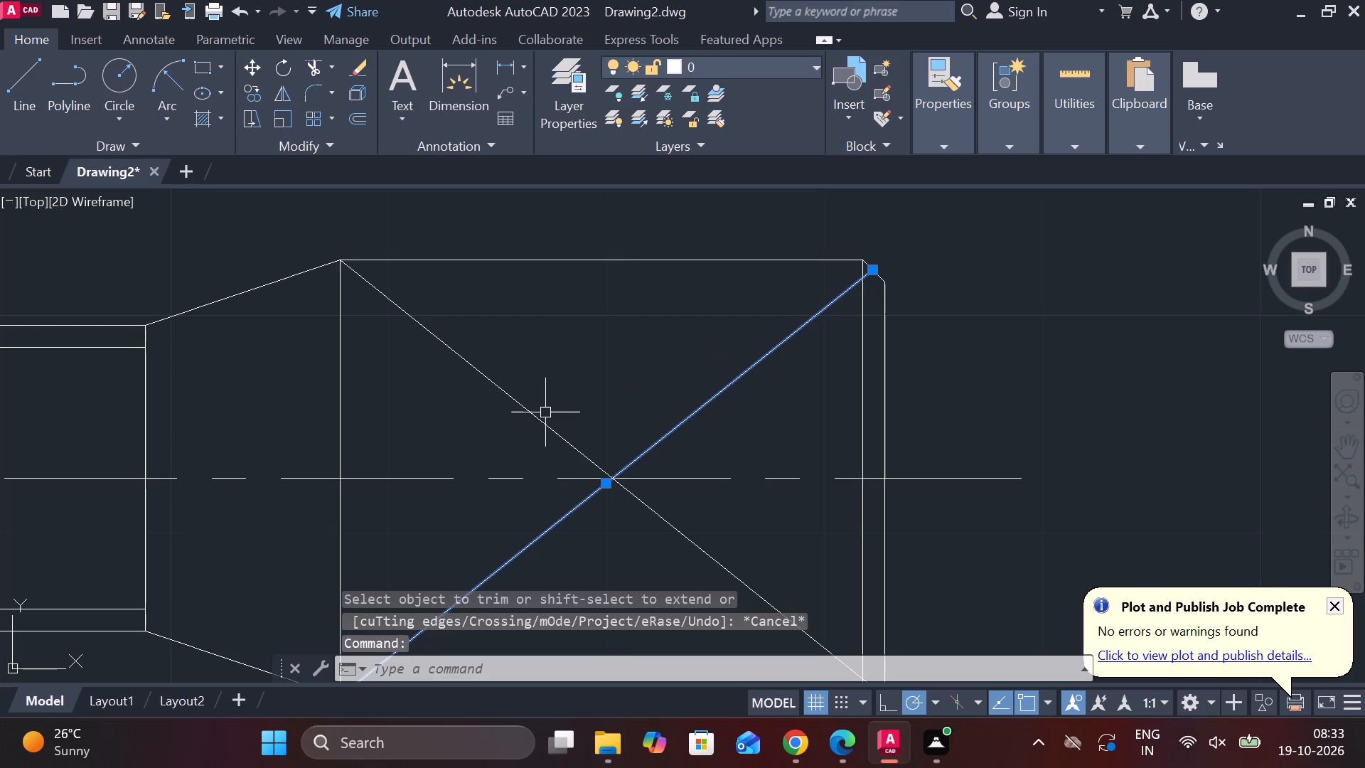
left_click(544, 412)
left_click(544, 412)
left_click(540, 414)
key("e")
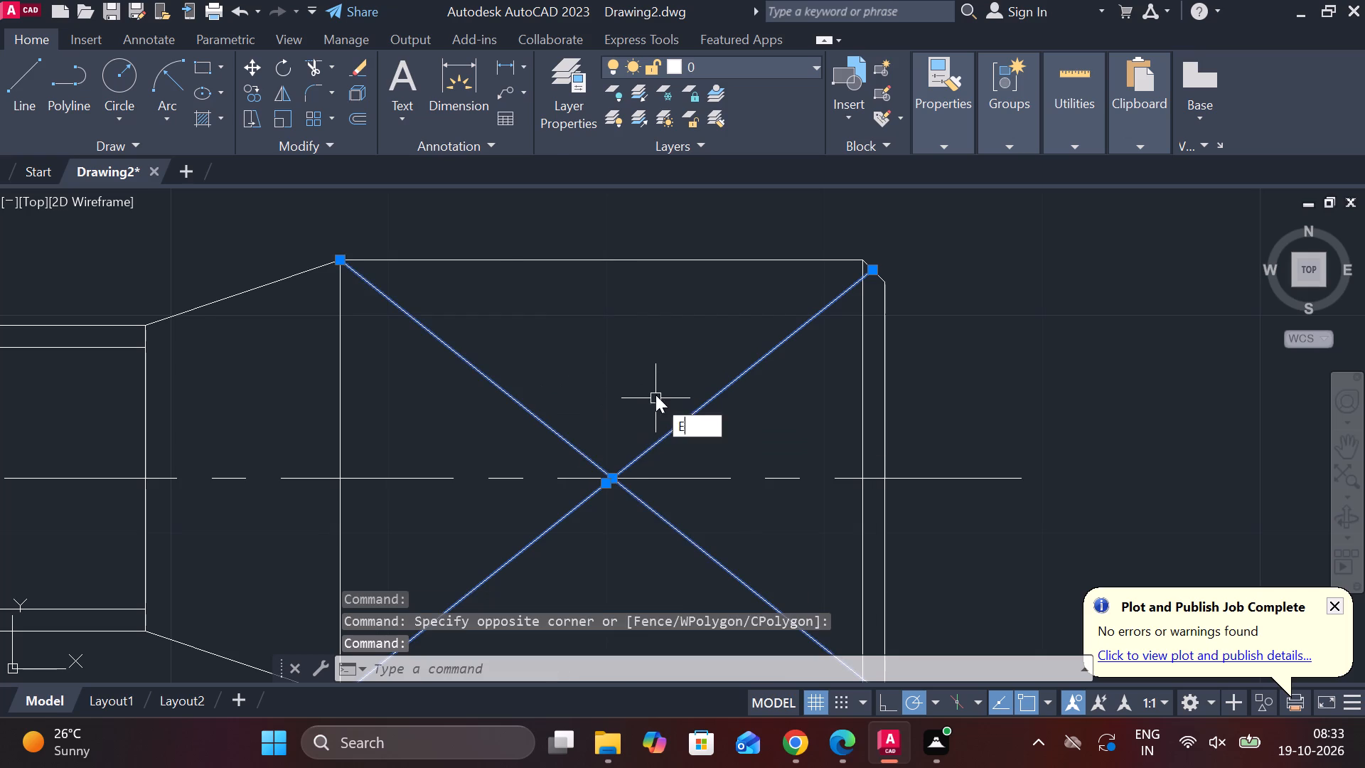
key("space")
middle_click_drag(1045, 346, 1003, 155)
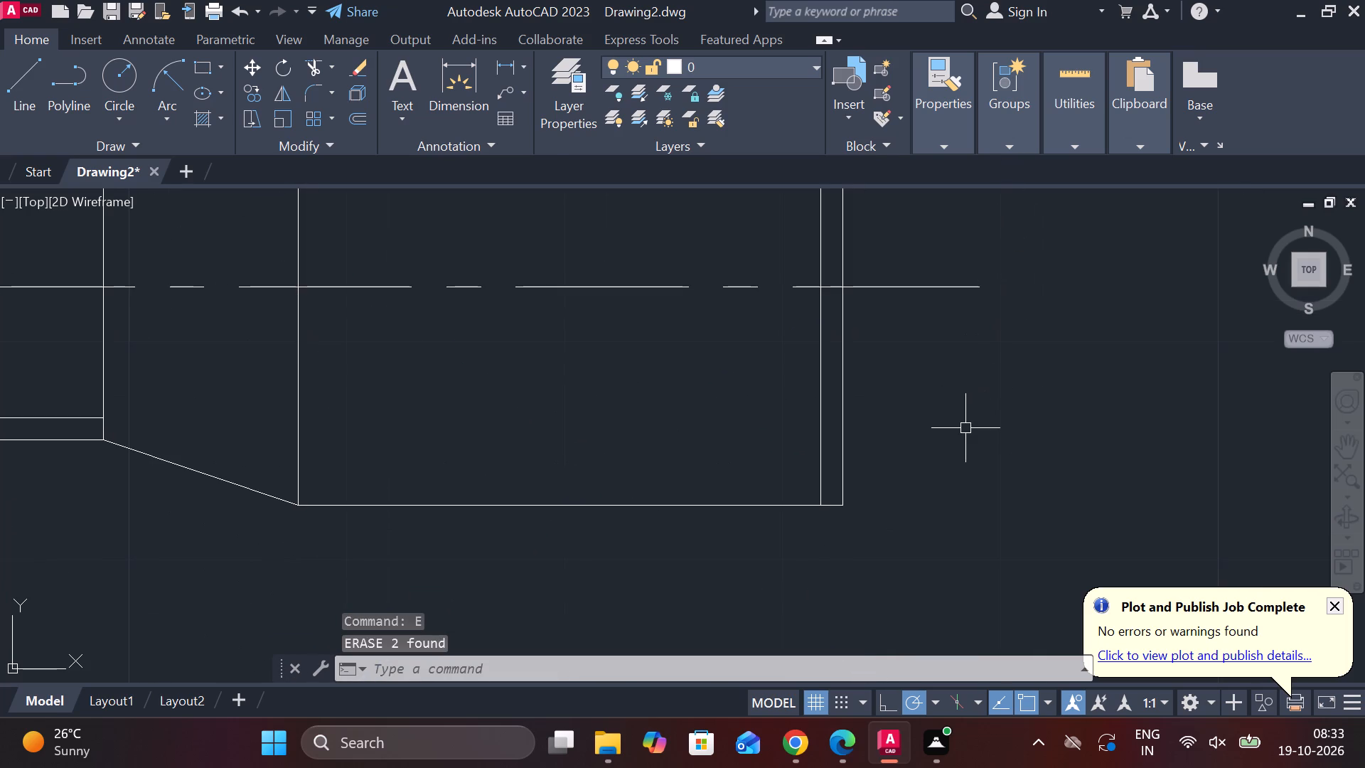
Draw a 45° line about 2.9 units long from the lower end of the head's inner offset line outward past the end edge.
key("l")
key("Return")
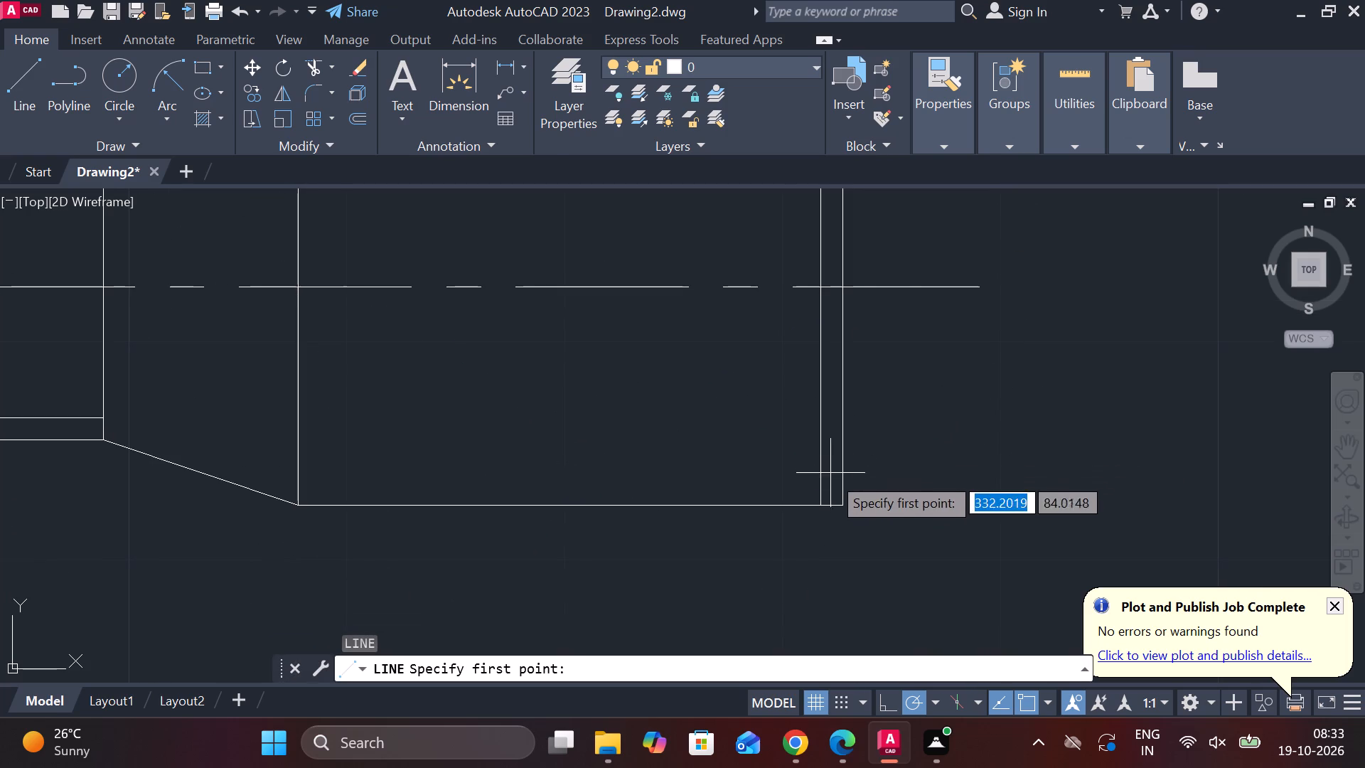
left_click(815, 498)
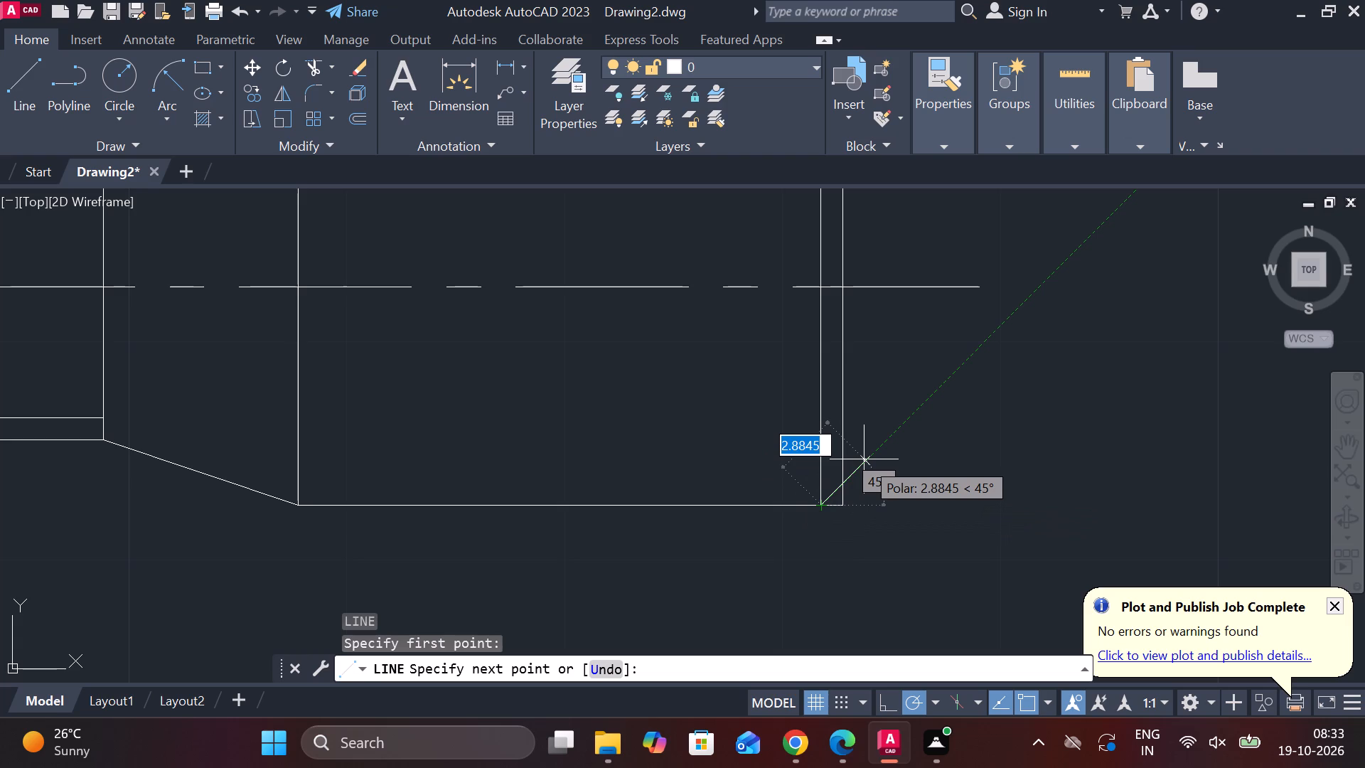
left_click(864, 459)
key("Escape")
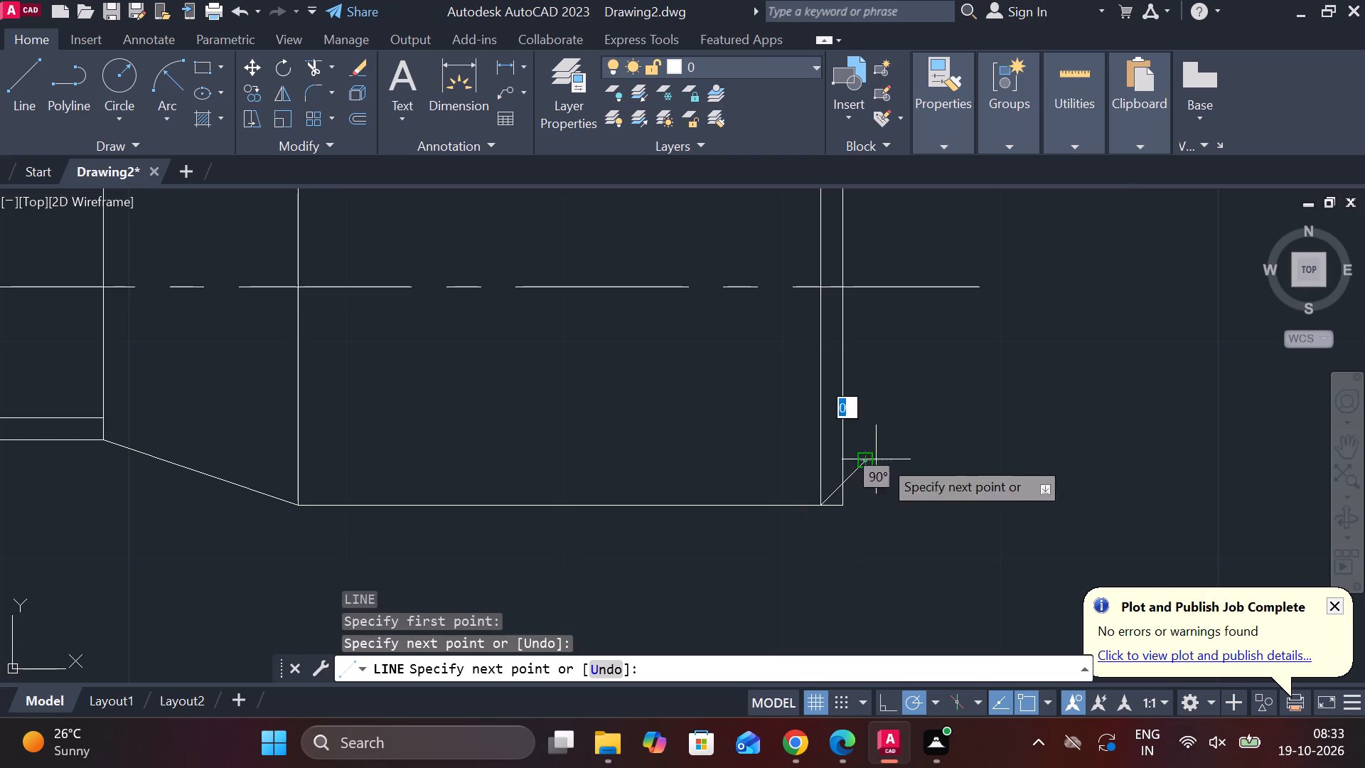
Trim the overhanging tail of the 45° line and the corner stubs to leave a chamfer at the head's lower corner.
type("TR")
key("space")
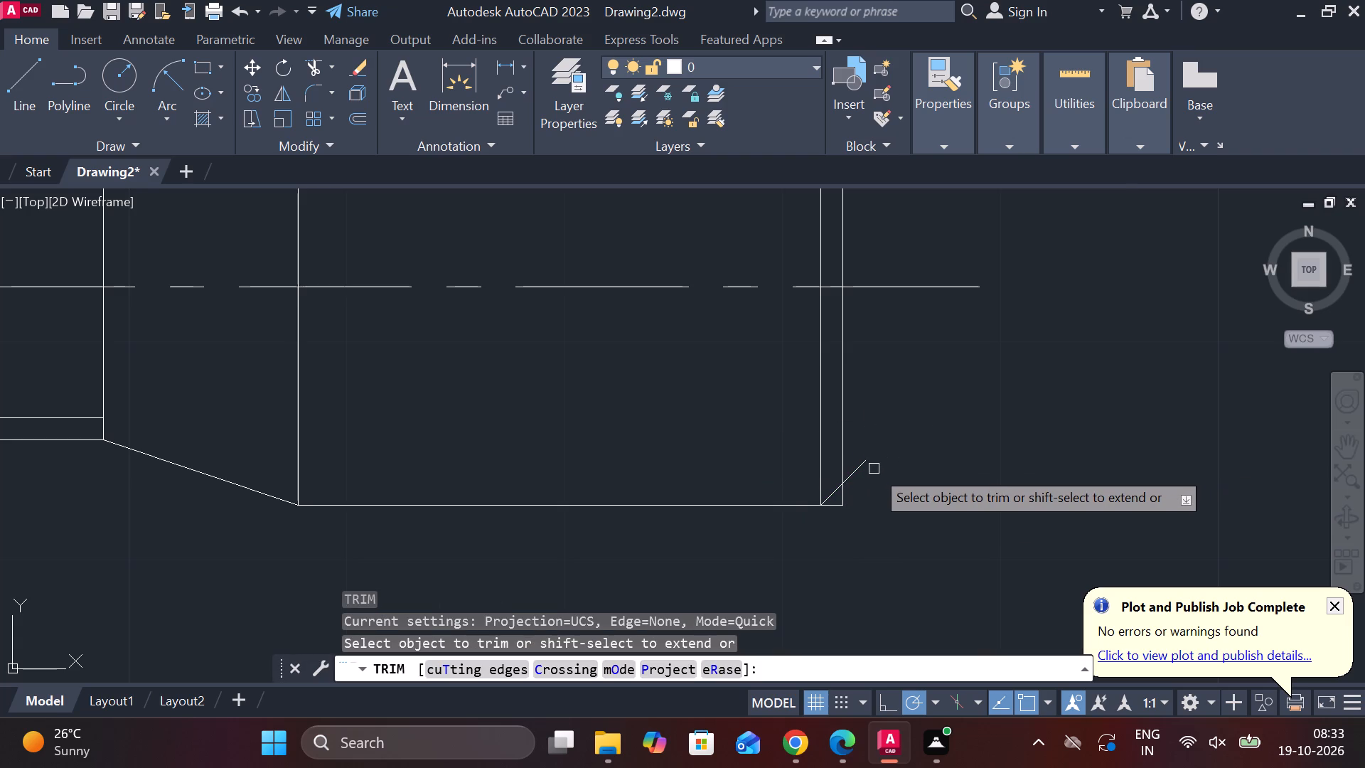
left_click(864, 469)
left_click(846, 511)
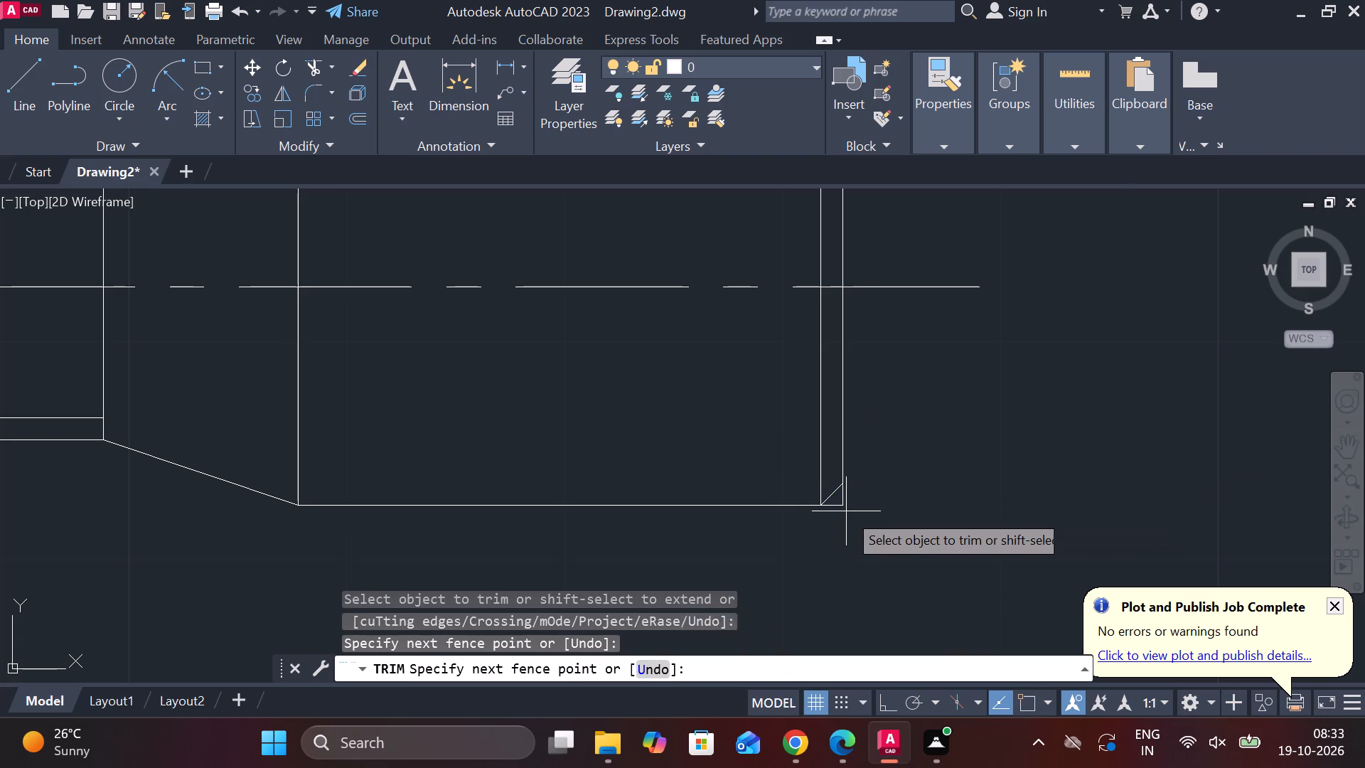
left_click(835, 505)
left_click(840, 502)
scroll(913, 444, "down", 2)
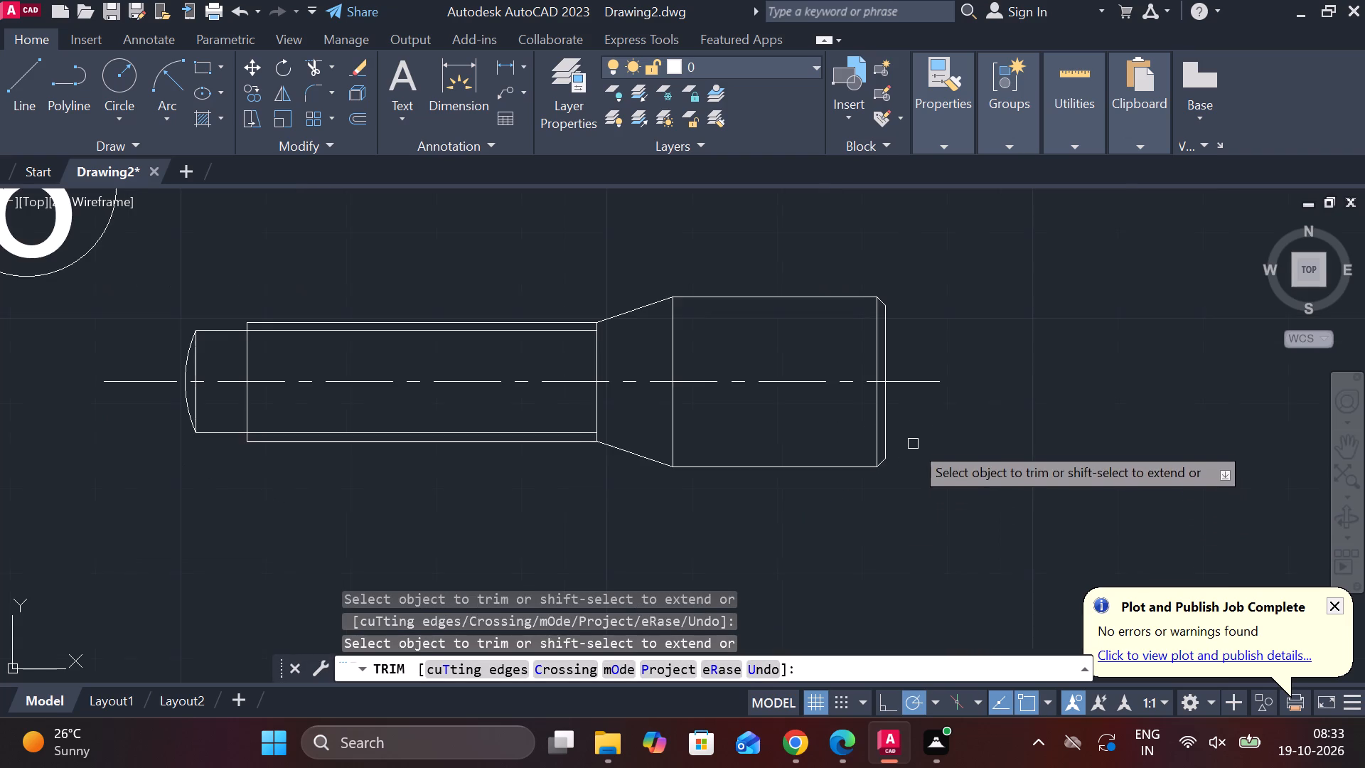
middle_click_drag(920, 437, 939, 440)
key("Escape")
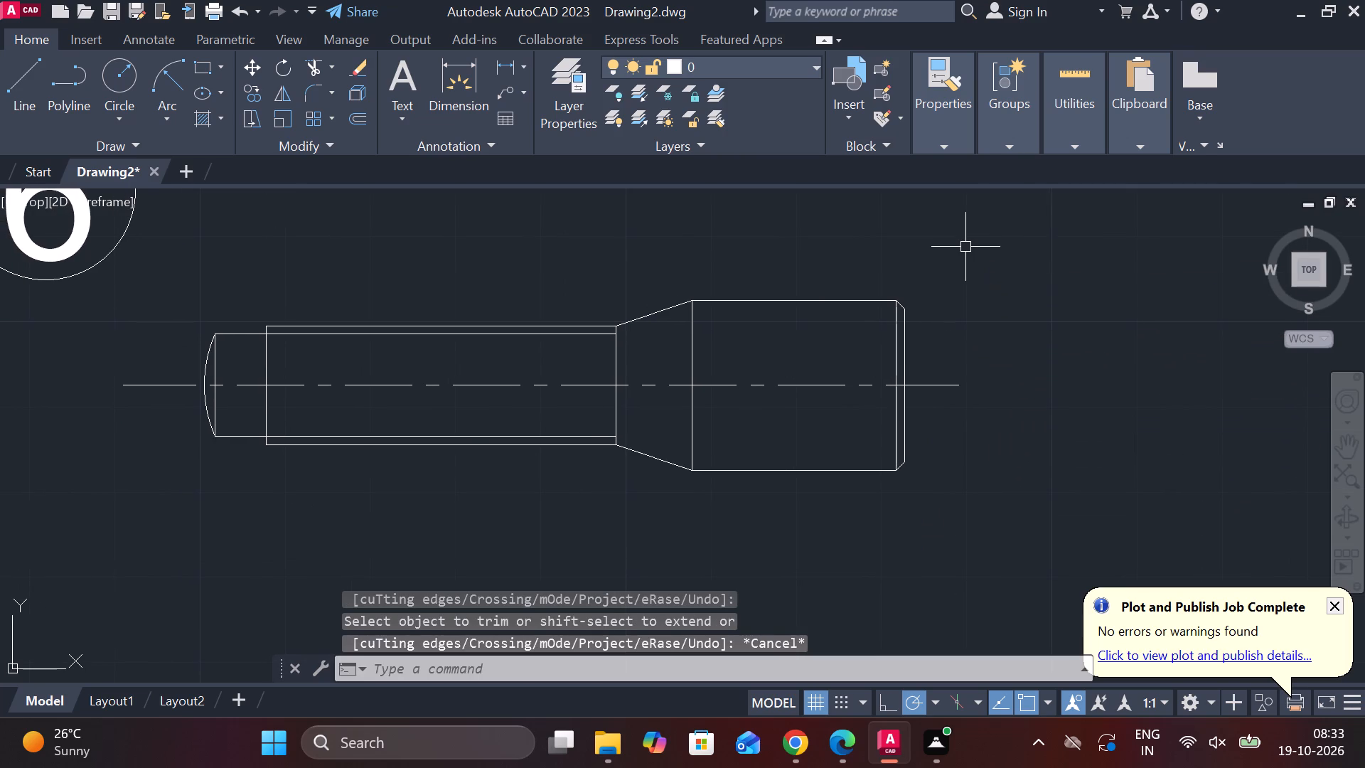
Draw two crossing diagonals between opposite corners of the head rectangle, ending at the inner offset line rather than the end edge.
key("l")
key("Return")
scroll(901, 476, "up", 2)
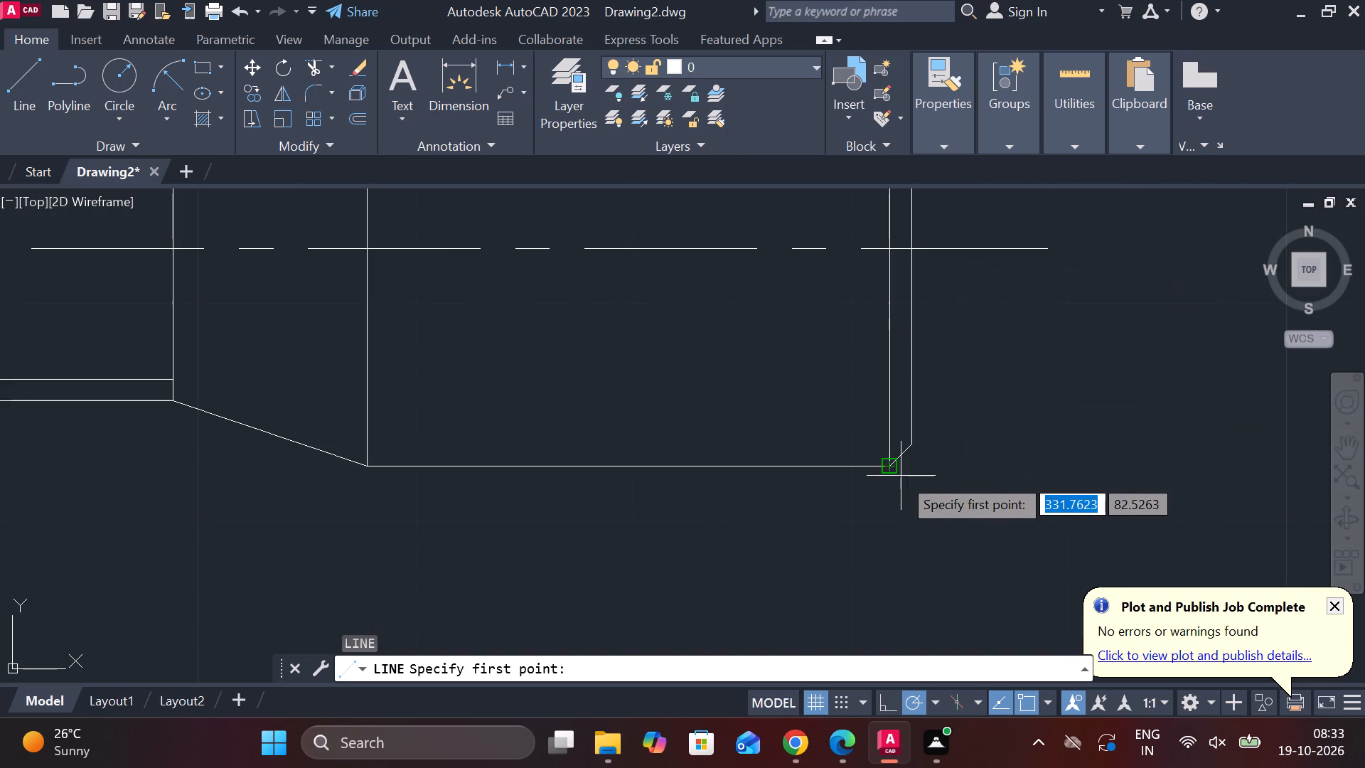
left_click(896, 470)
middle_click_drag(742, 307, 786, 353)
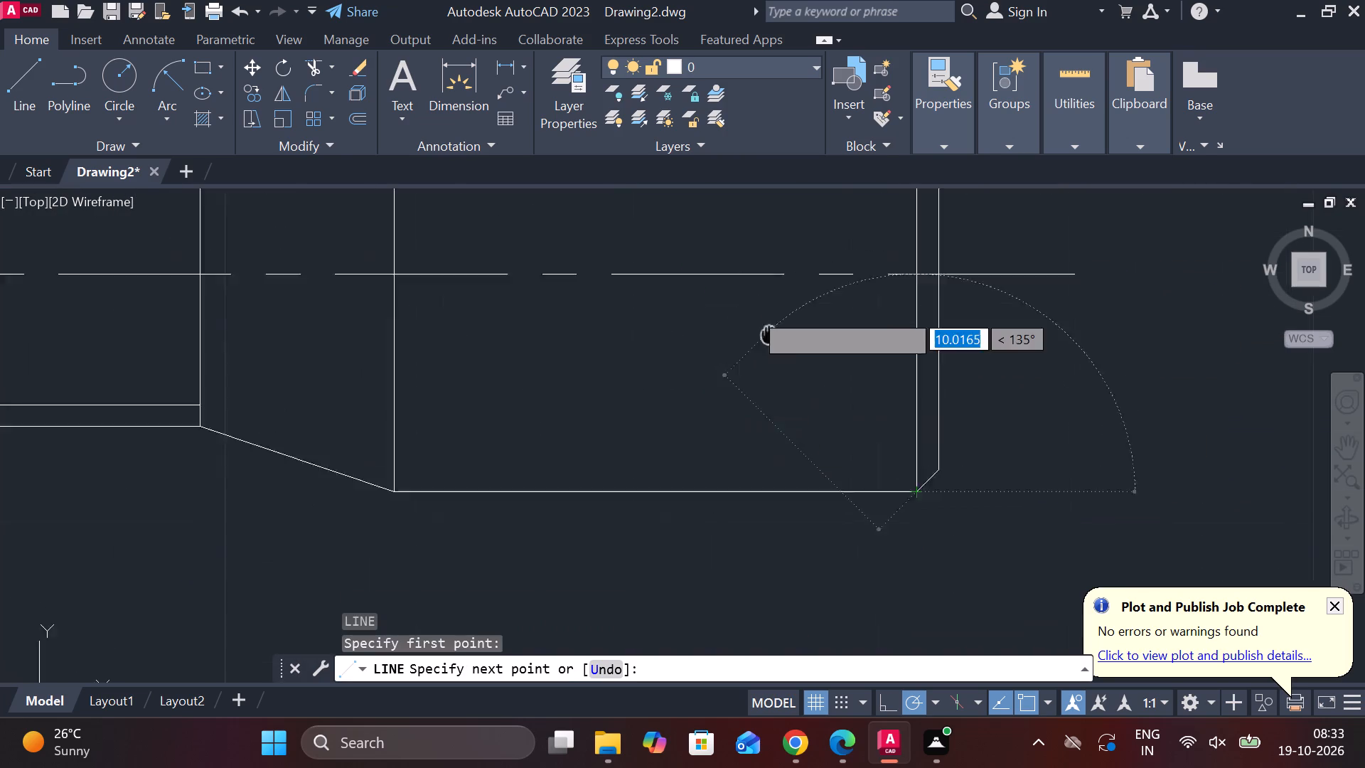
middle_click_drag(786, 353, 859, 458)
middle_click_drag(585, 230, 600, 359)
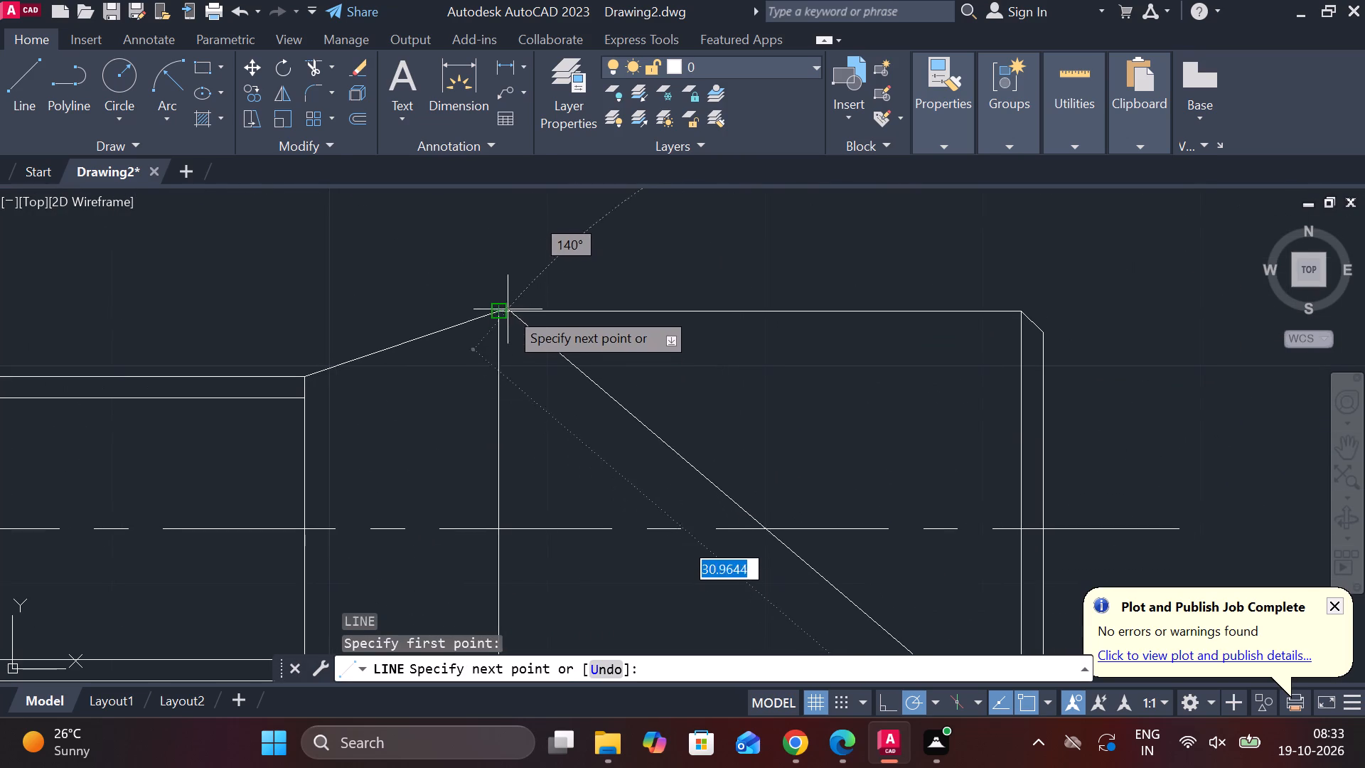
left_click(496, 312)
key("Escape")
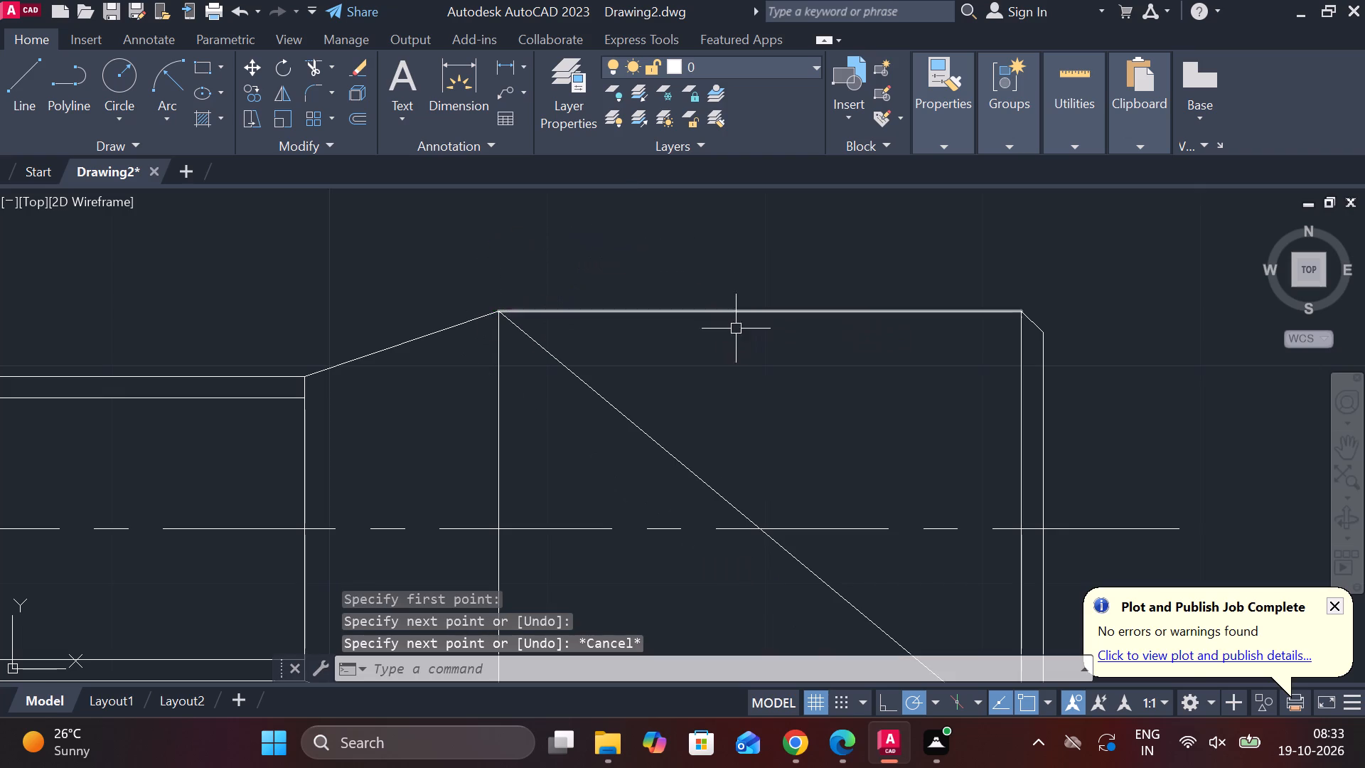
scroll(748, 354, "down", 2)
key("space")
left_click(648, 507)
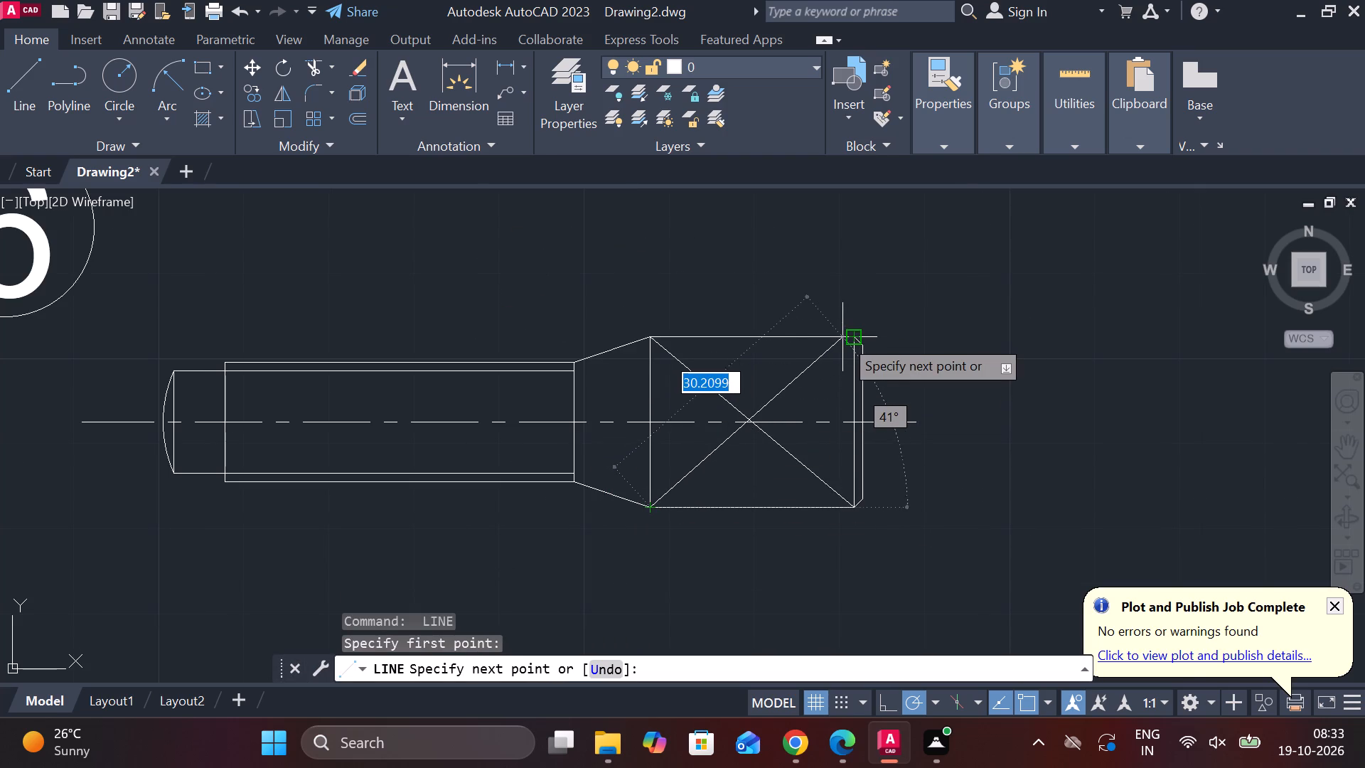
left_click(850, 336)
key("Escape")
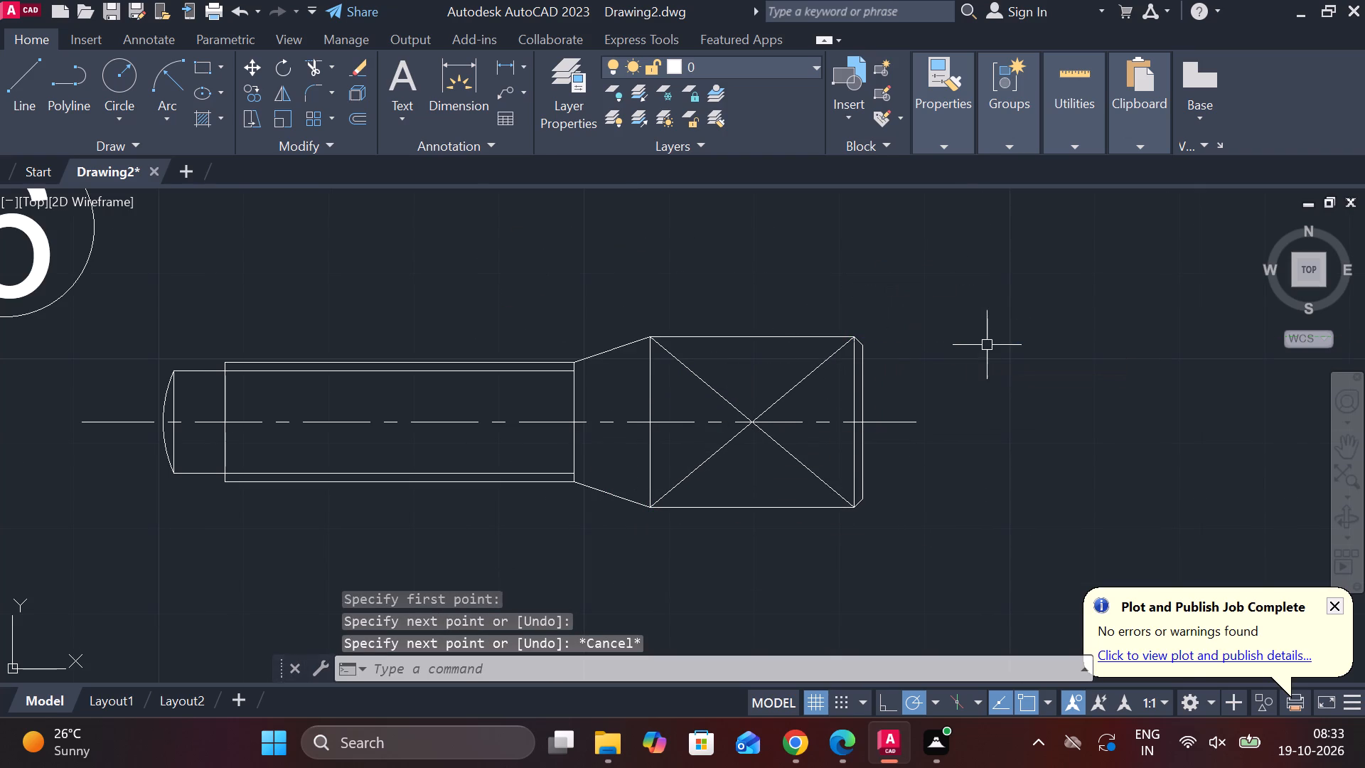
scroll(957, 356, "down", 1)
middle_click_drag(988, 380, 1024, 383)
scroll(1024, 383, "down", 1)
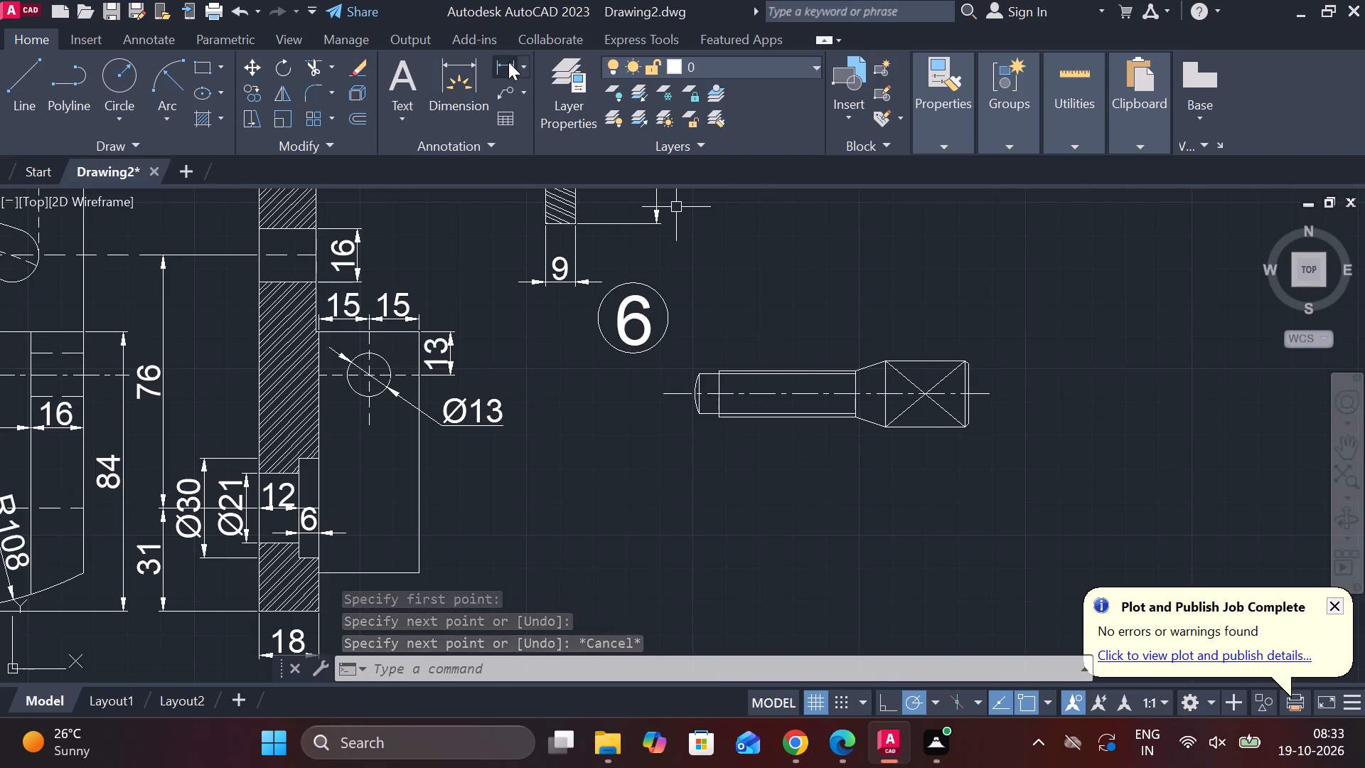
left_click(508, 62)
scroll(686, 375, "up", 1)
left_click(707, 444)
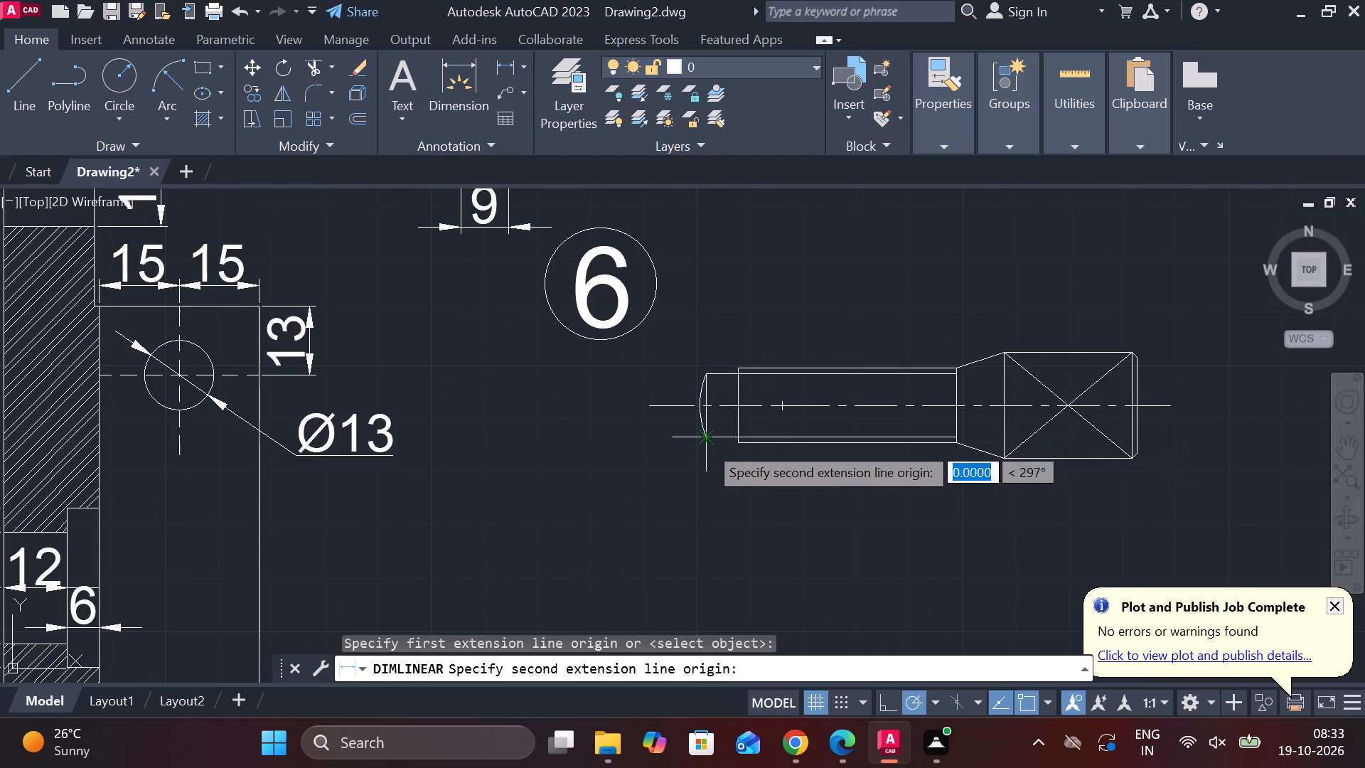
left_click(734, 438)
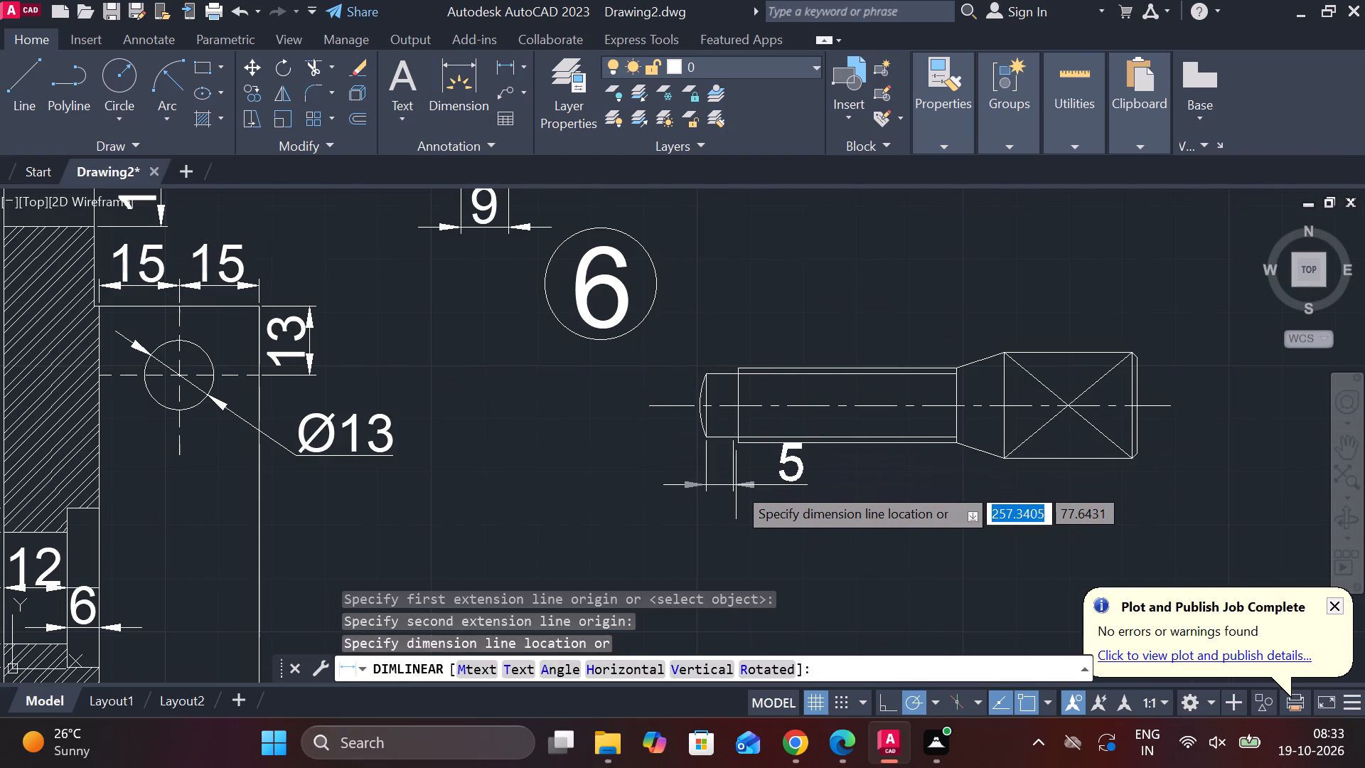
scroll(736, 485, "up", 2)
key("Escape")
Add a linear dimension below the screw for the narrow tip's length, from the base of the rounded end to the thread's start.
key("space")
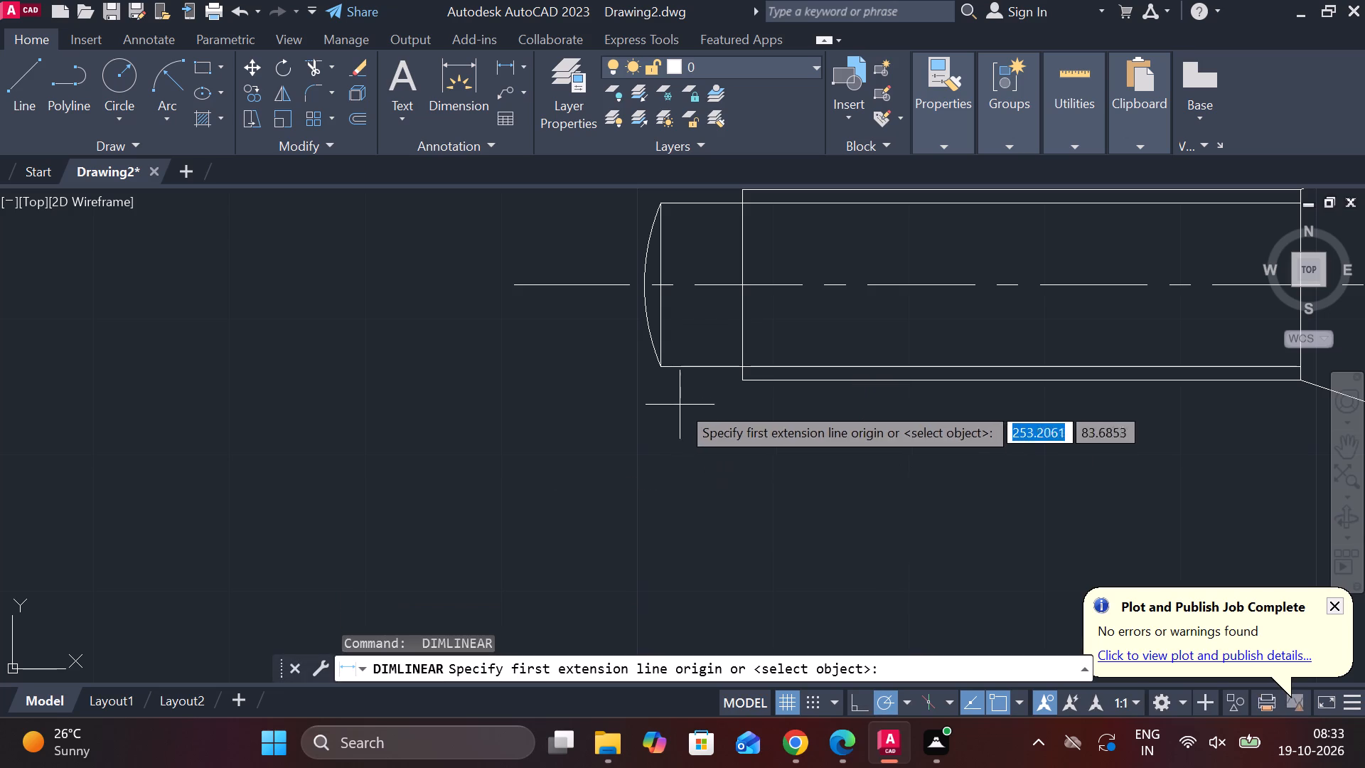
left_click(658, 363)
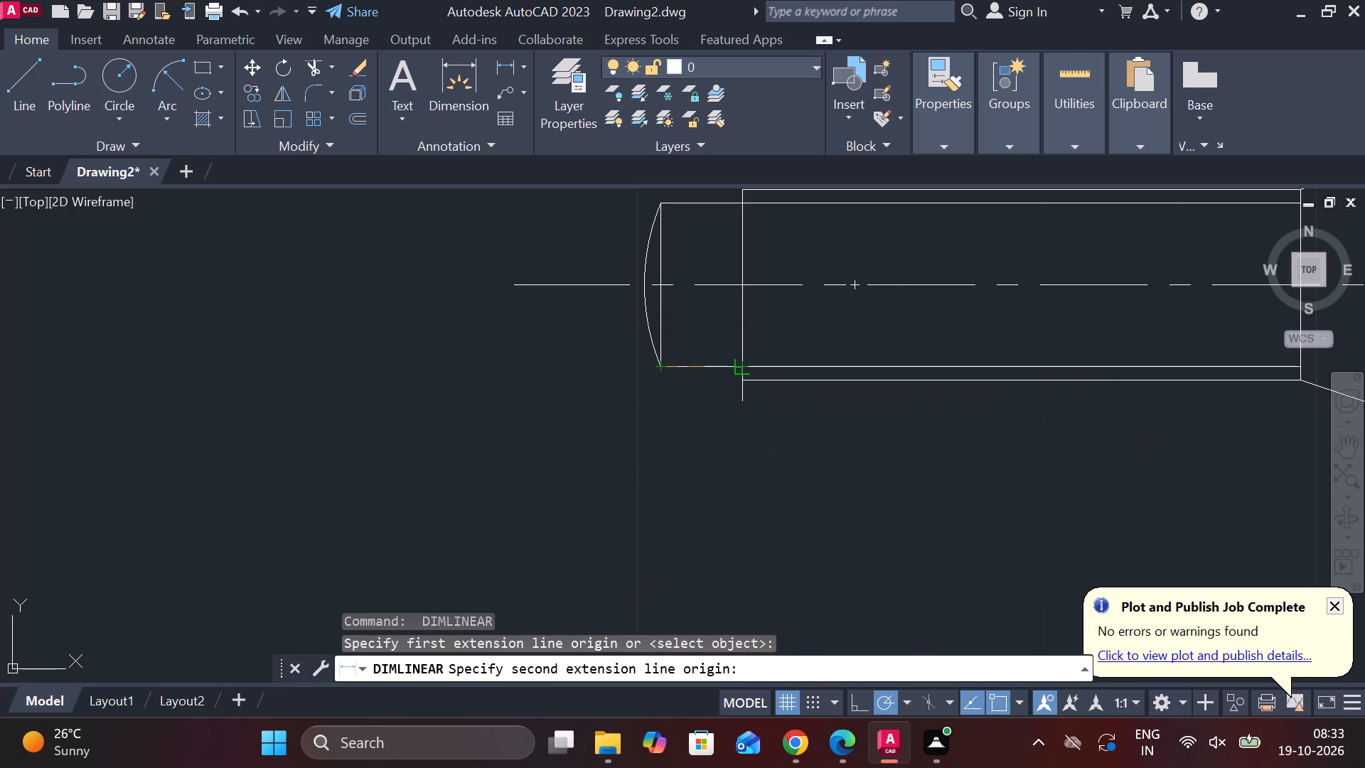
left_click(749, 361)
scroll(746, 490, "down", 1)
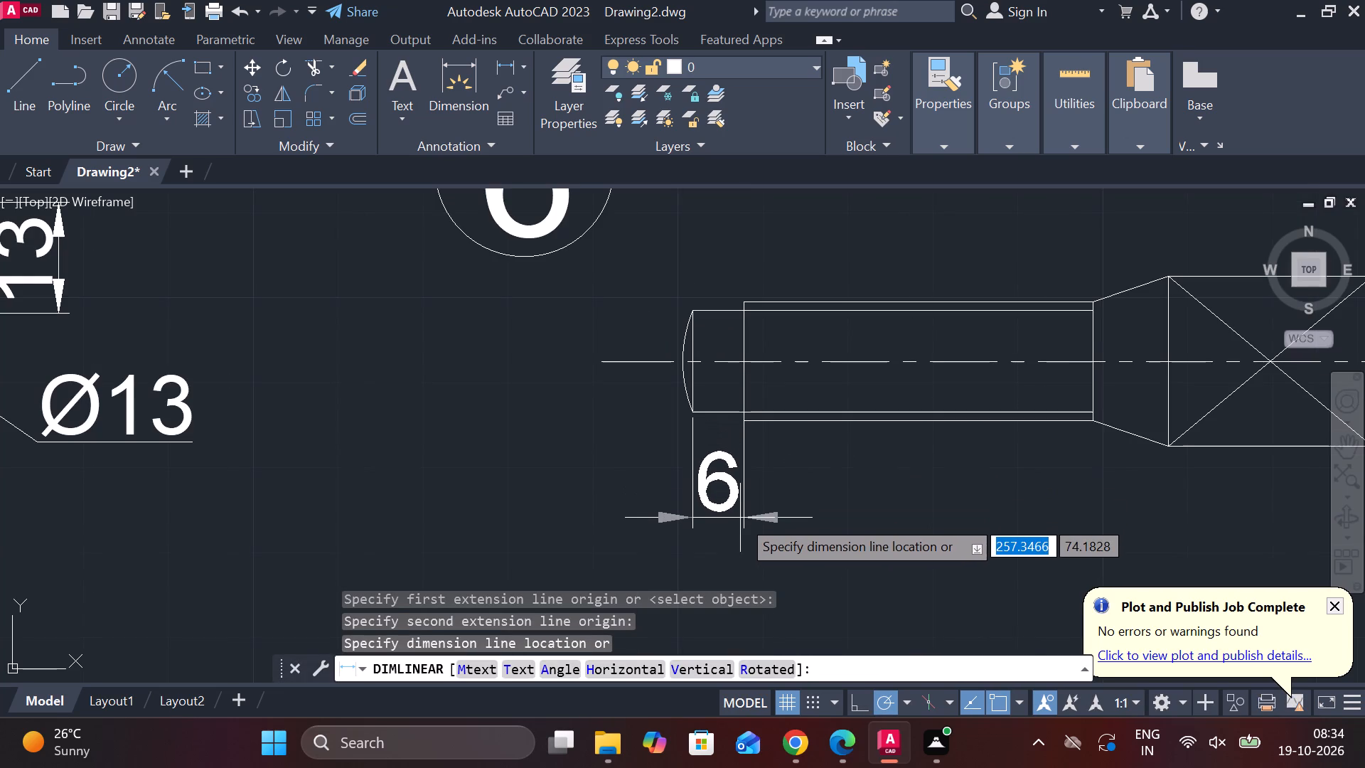
left_click(740, 526)
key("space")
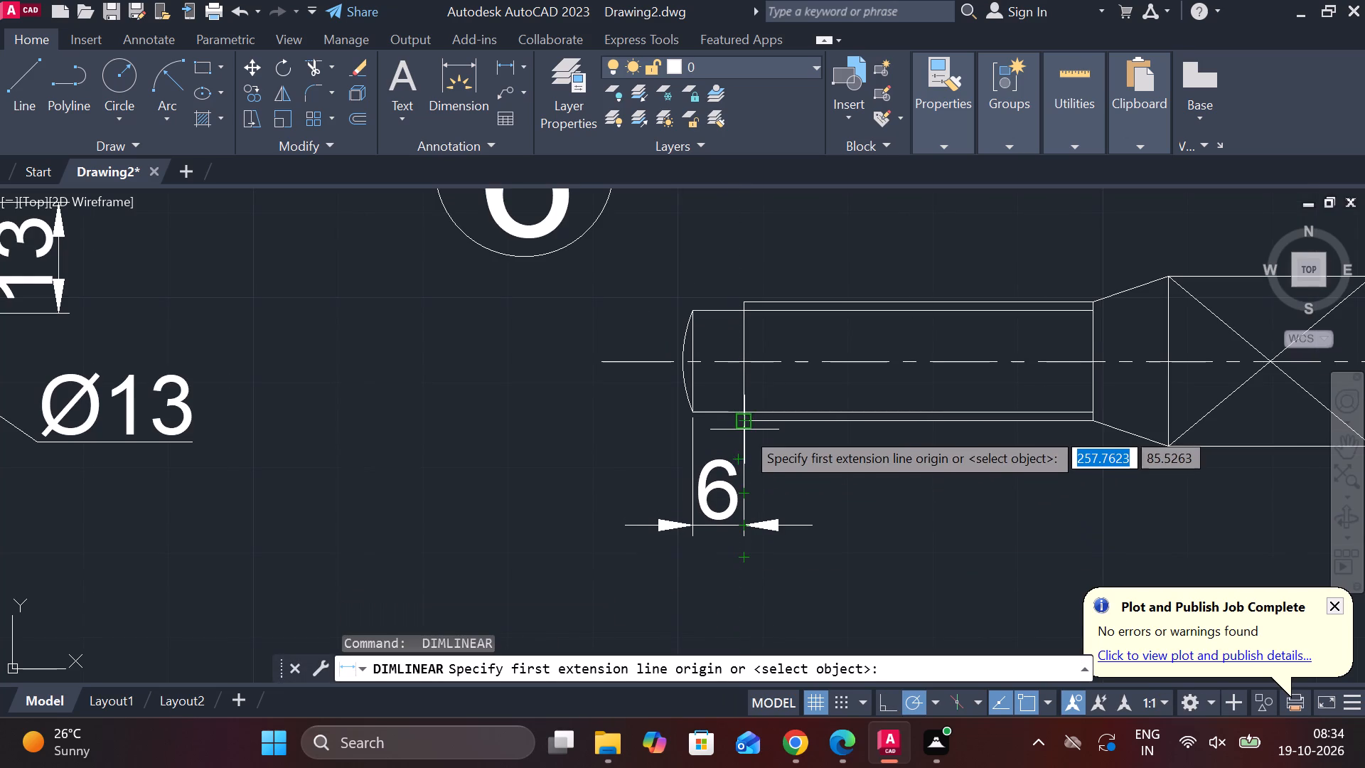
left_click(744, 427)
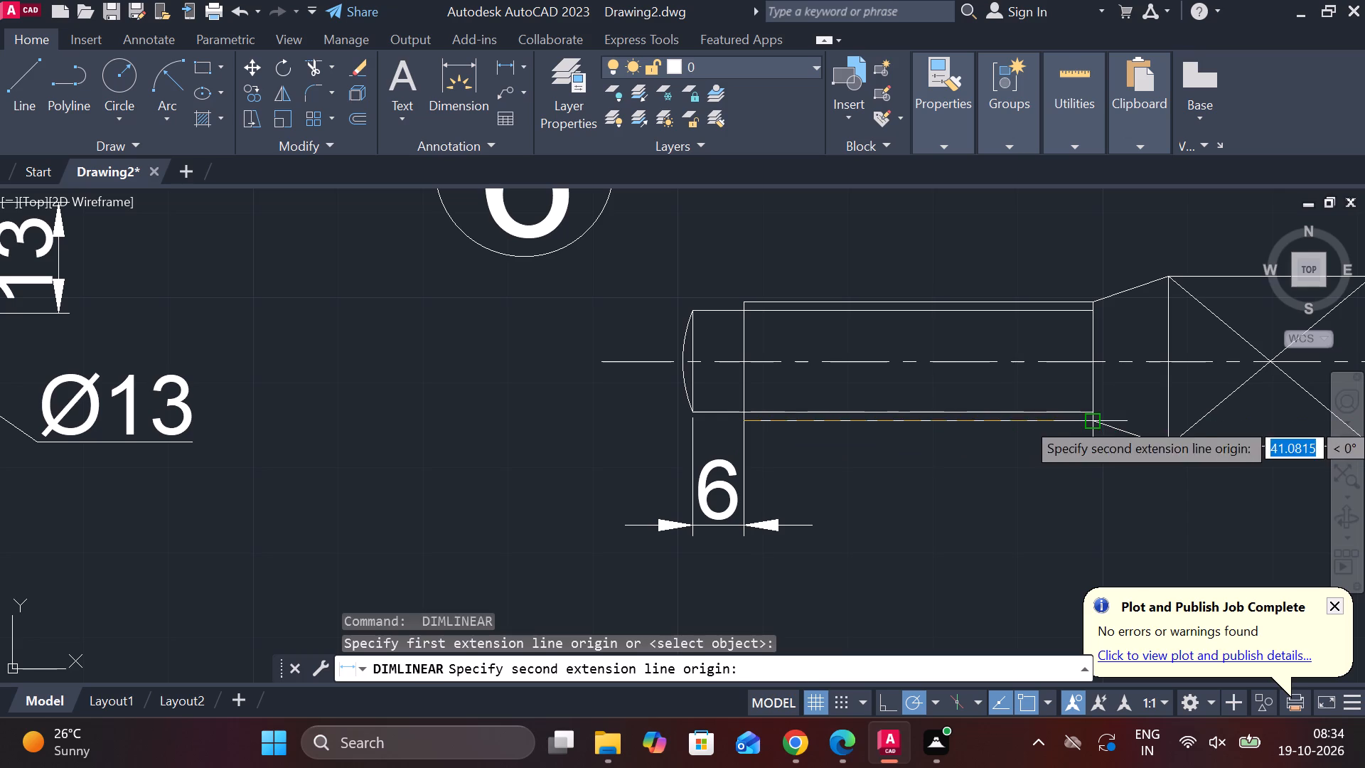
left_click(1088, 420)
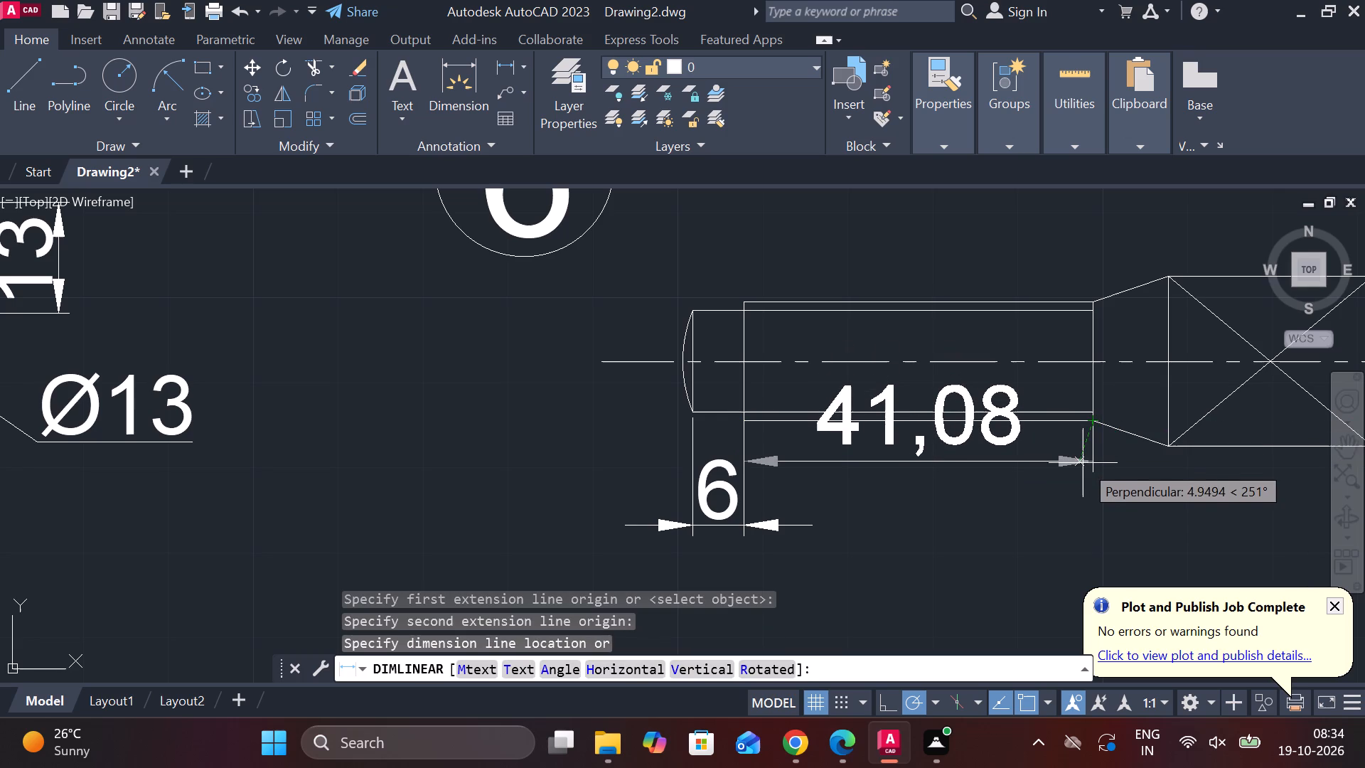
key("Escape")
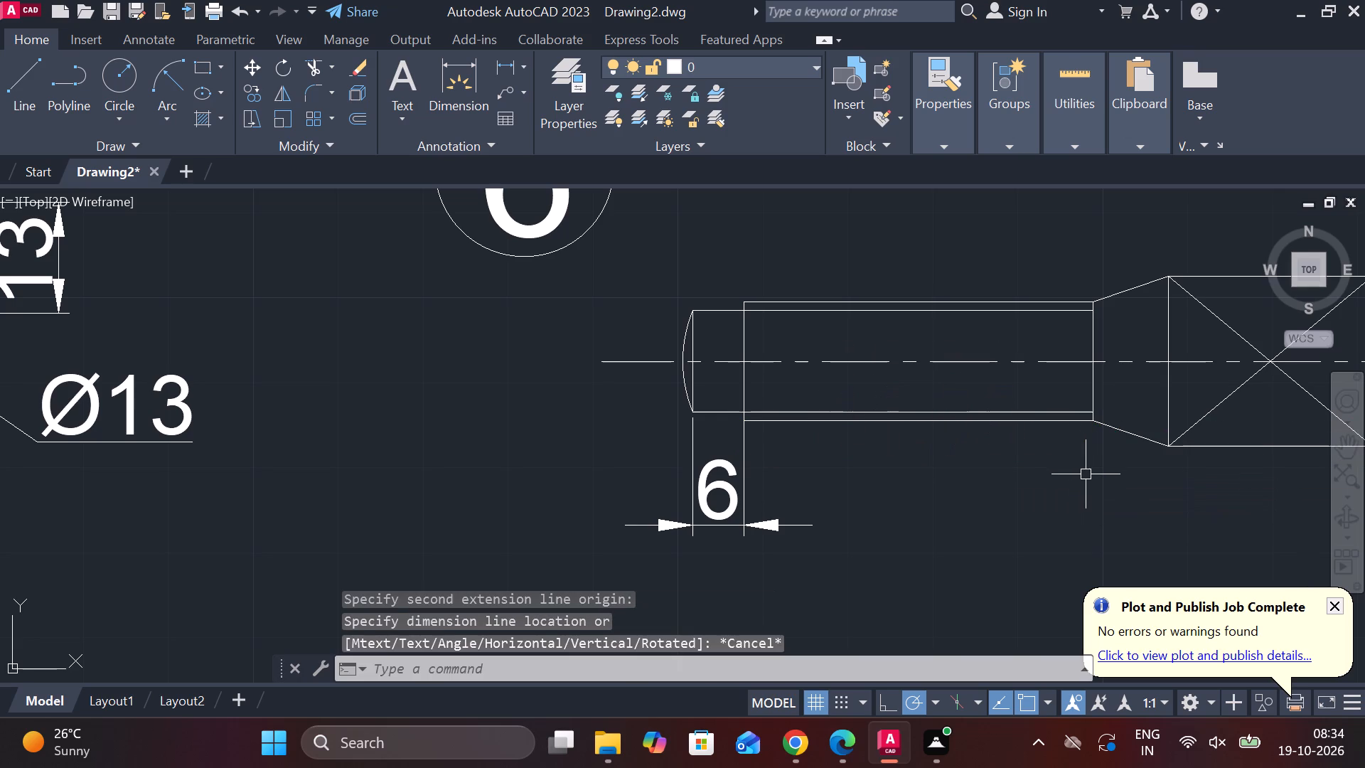
Dimension the length from the thread's start to the start of the square head, in line with the tip's length dimension.
key("space")
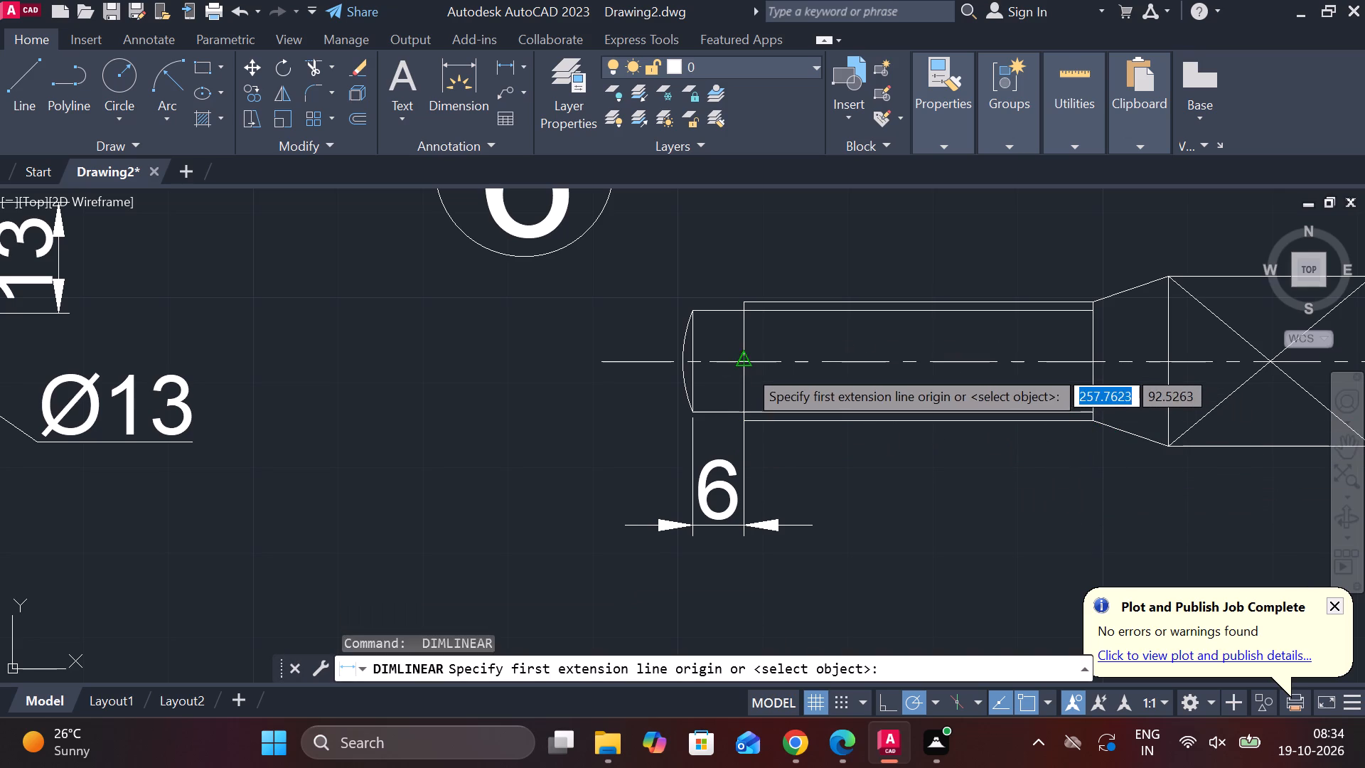
left_click(746, 368)
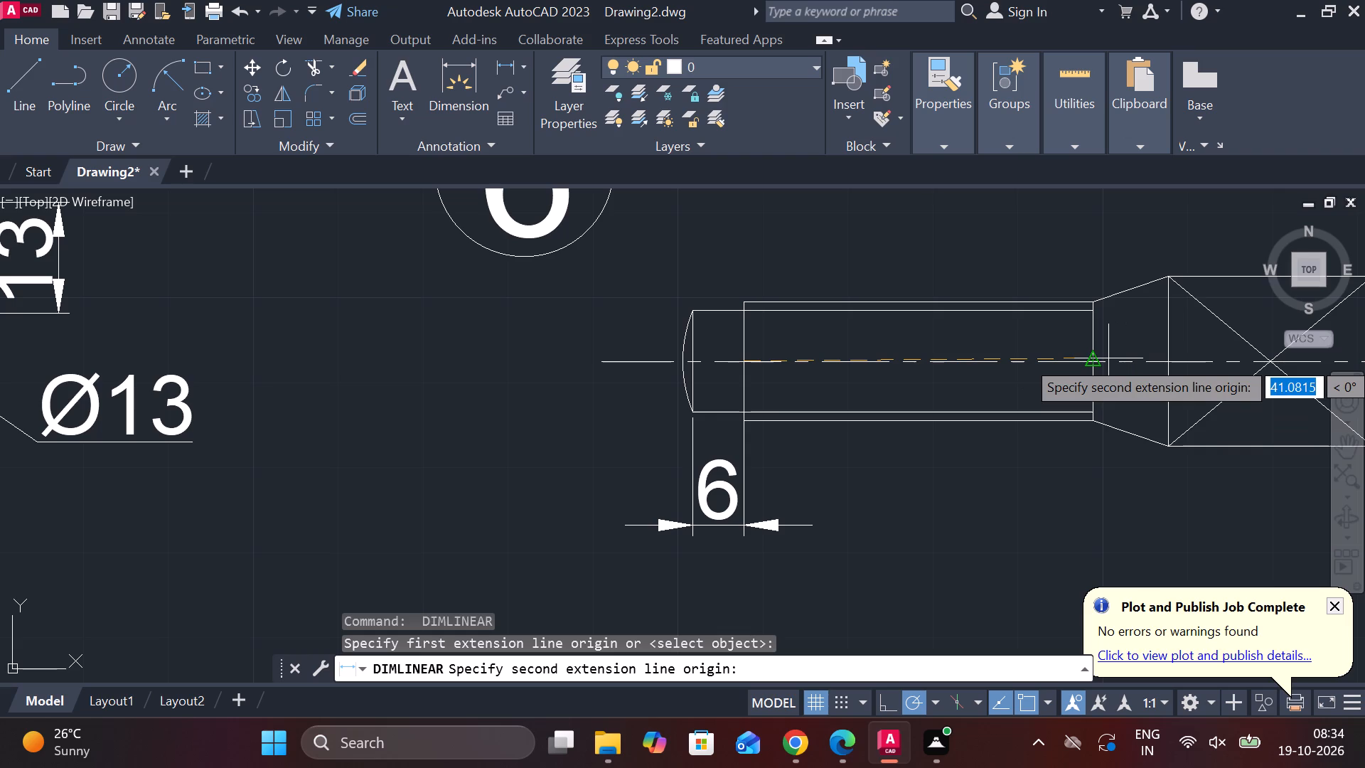
middle_click_drag(1108, 358, 997, 346)
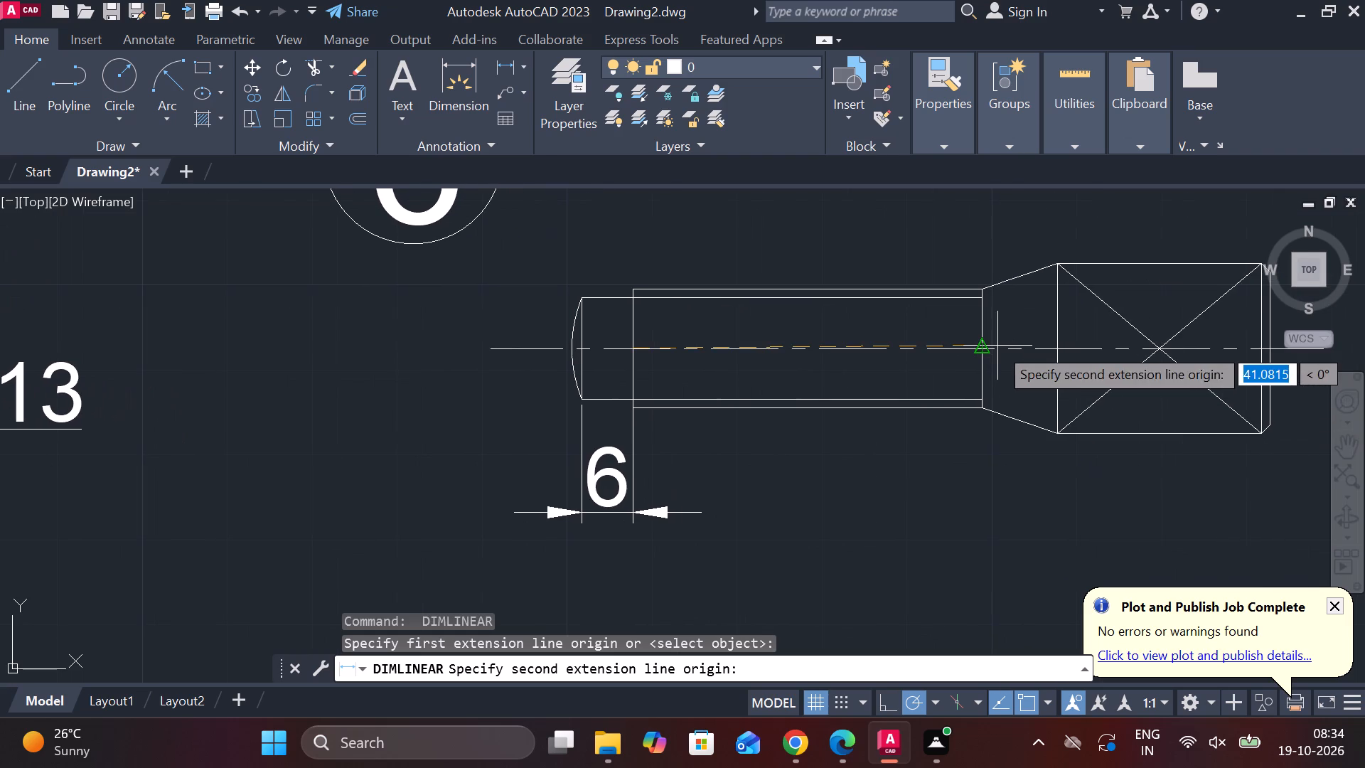
left_click(1057, 346)
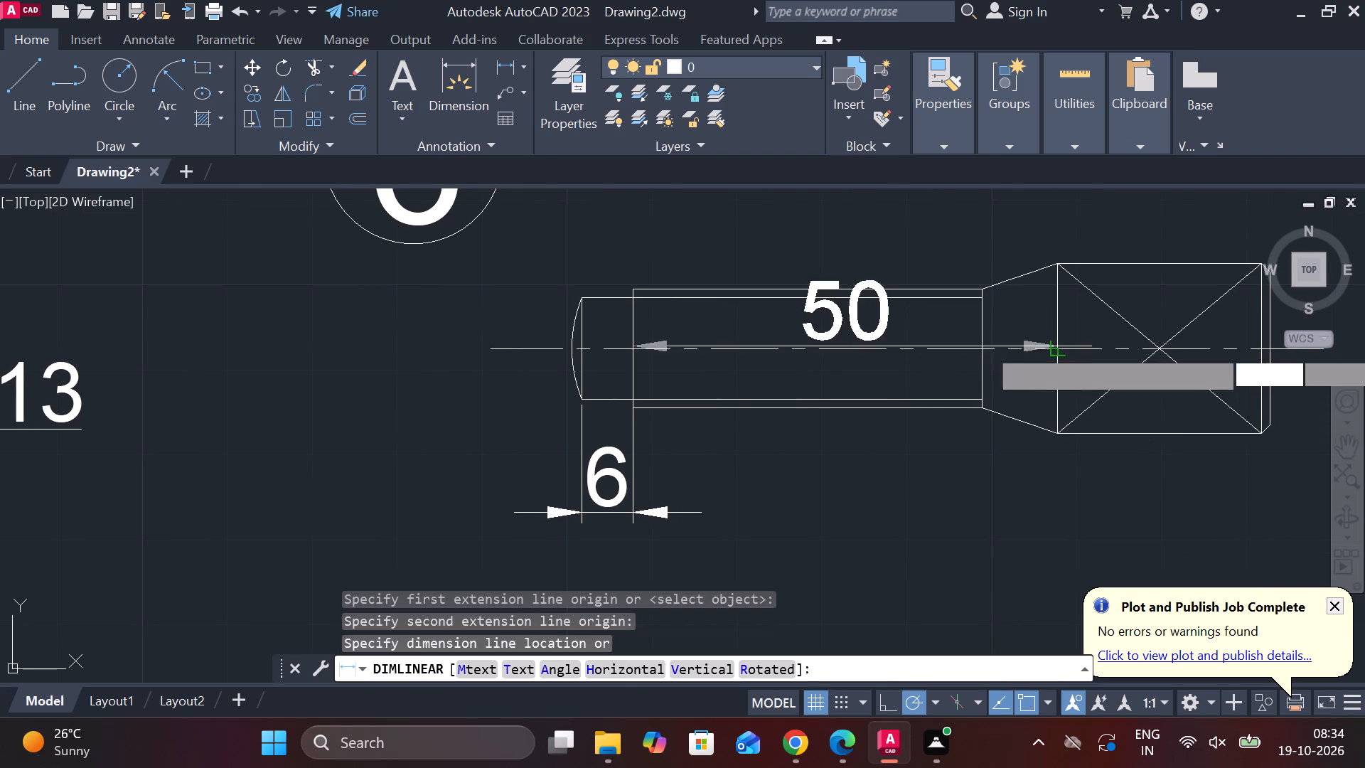
left_click(640, 513)
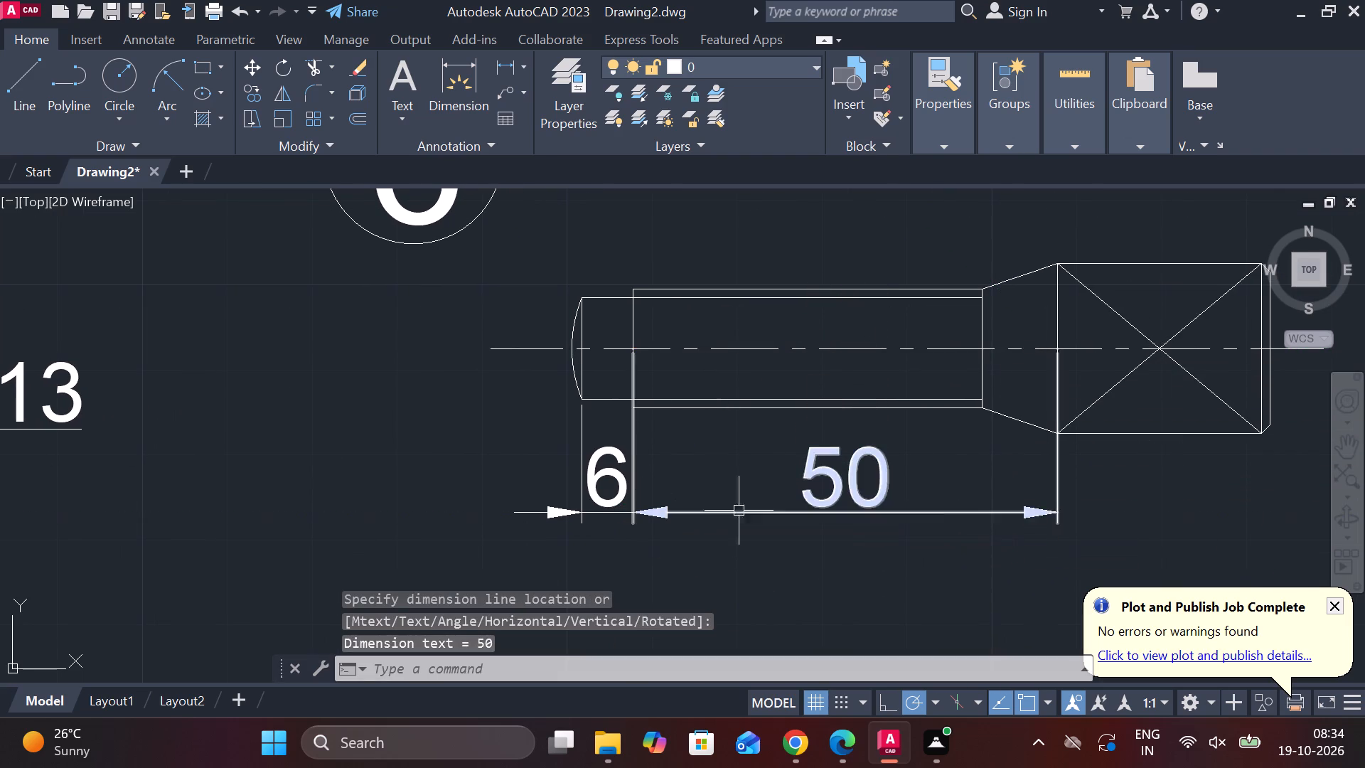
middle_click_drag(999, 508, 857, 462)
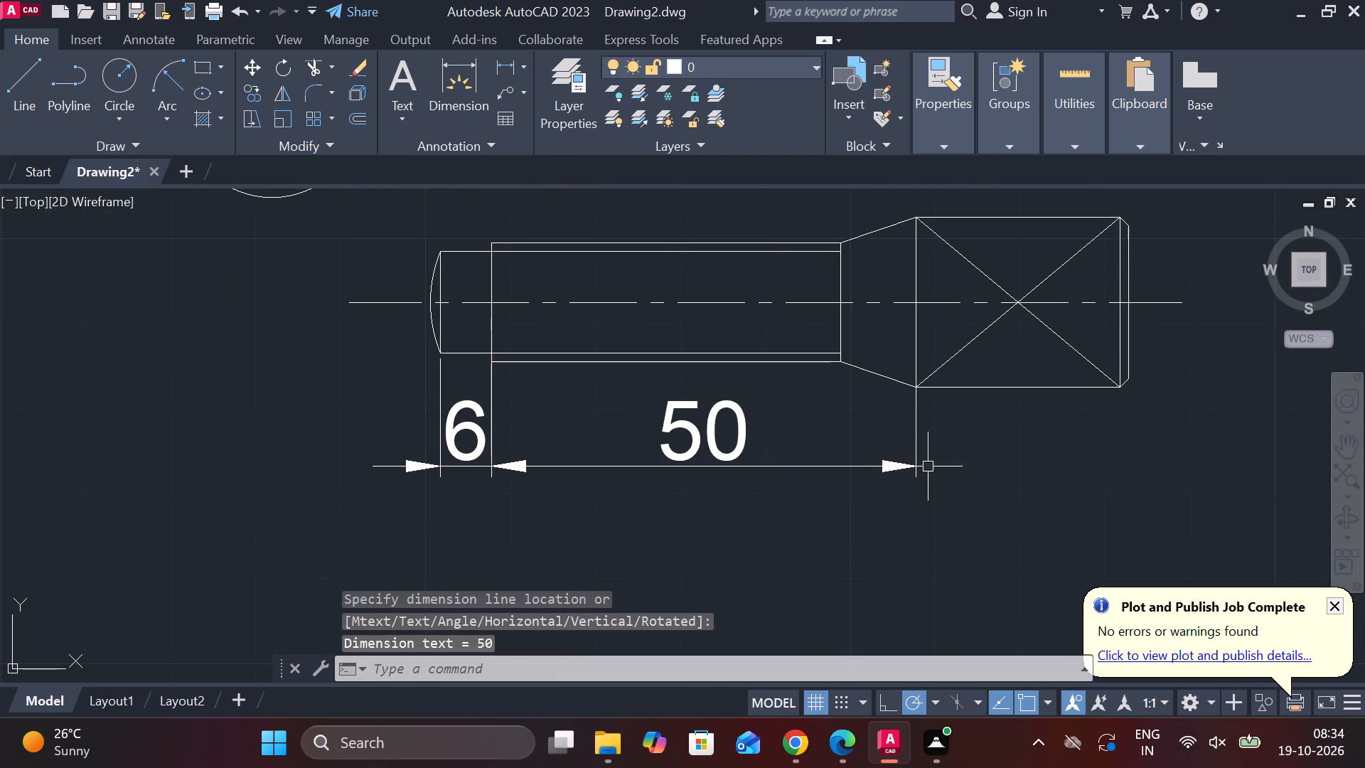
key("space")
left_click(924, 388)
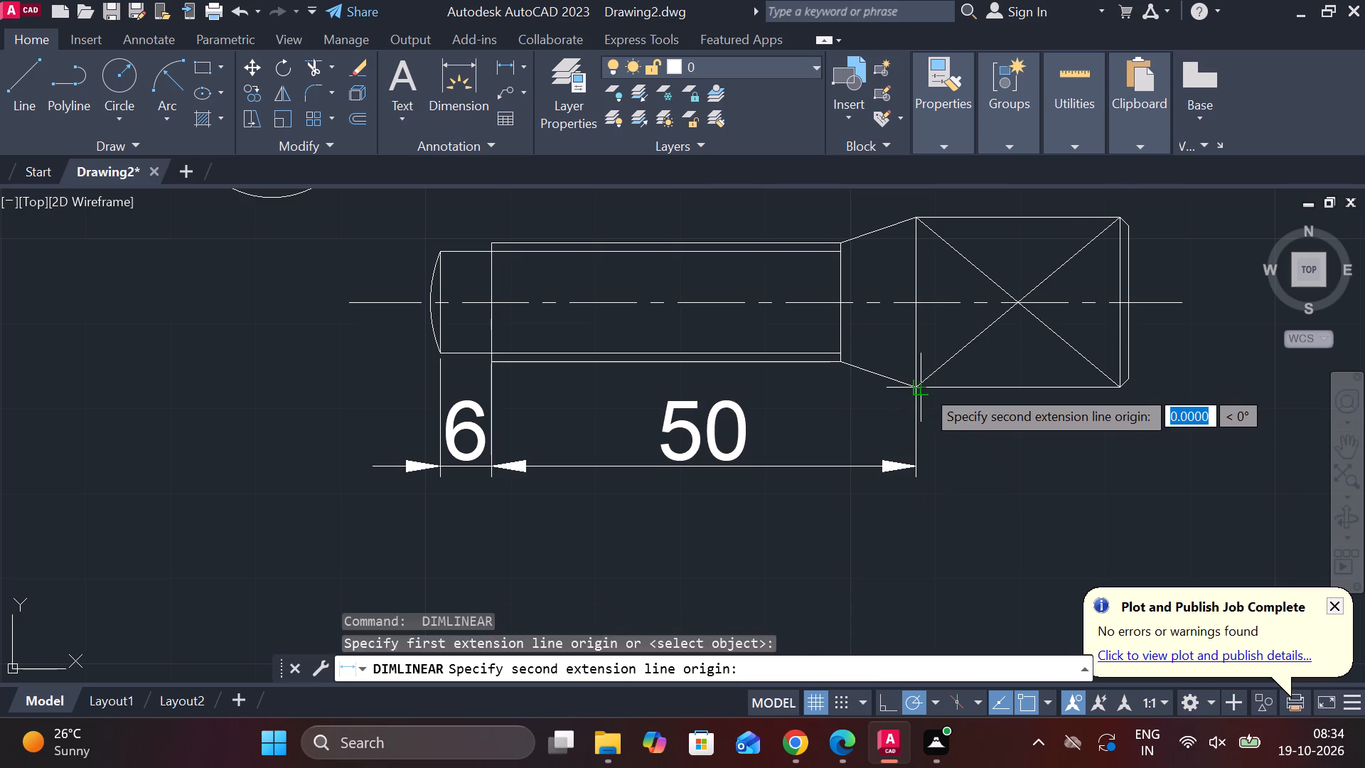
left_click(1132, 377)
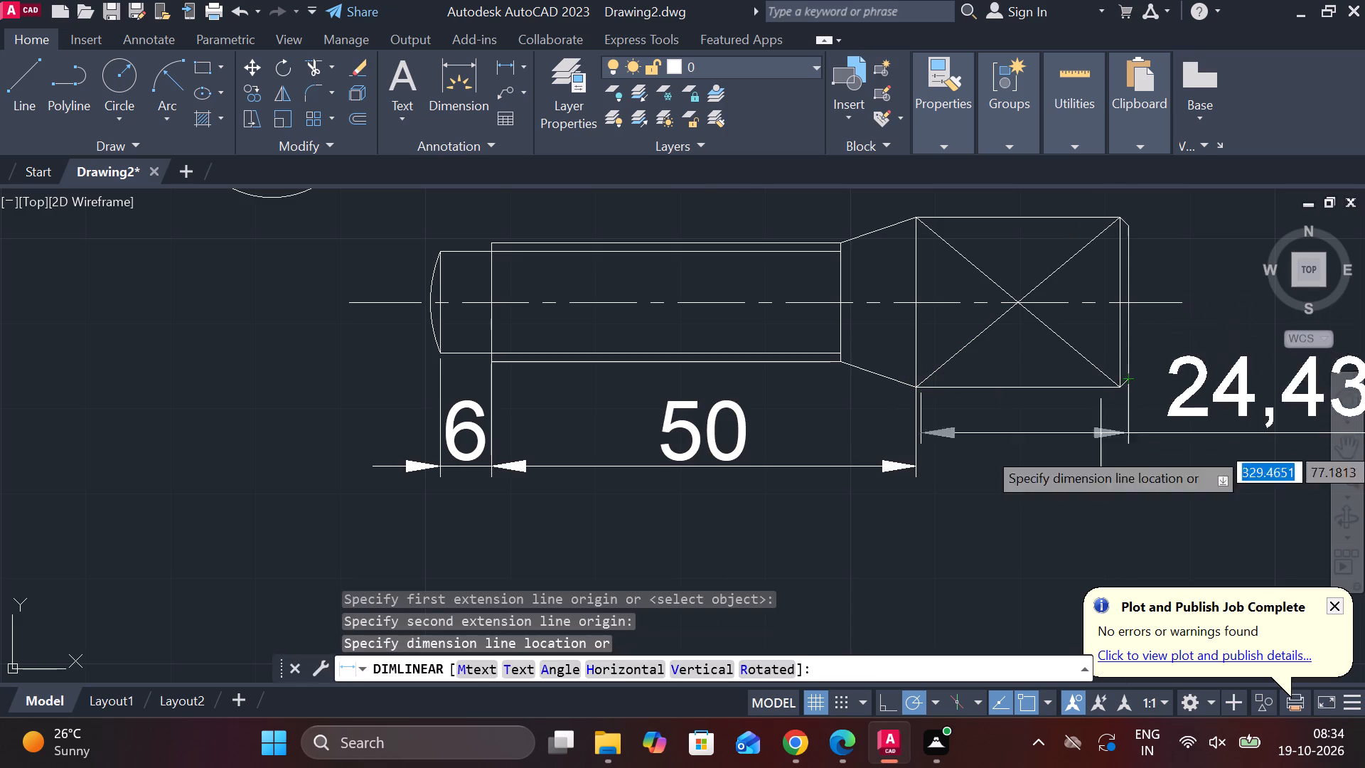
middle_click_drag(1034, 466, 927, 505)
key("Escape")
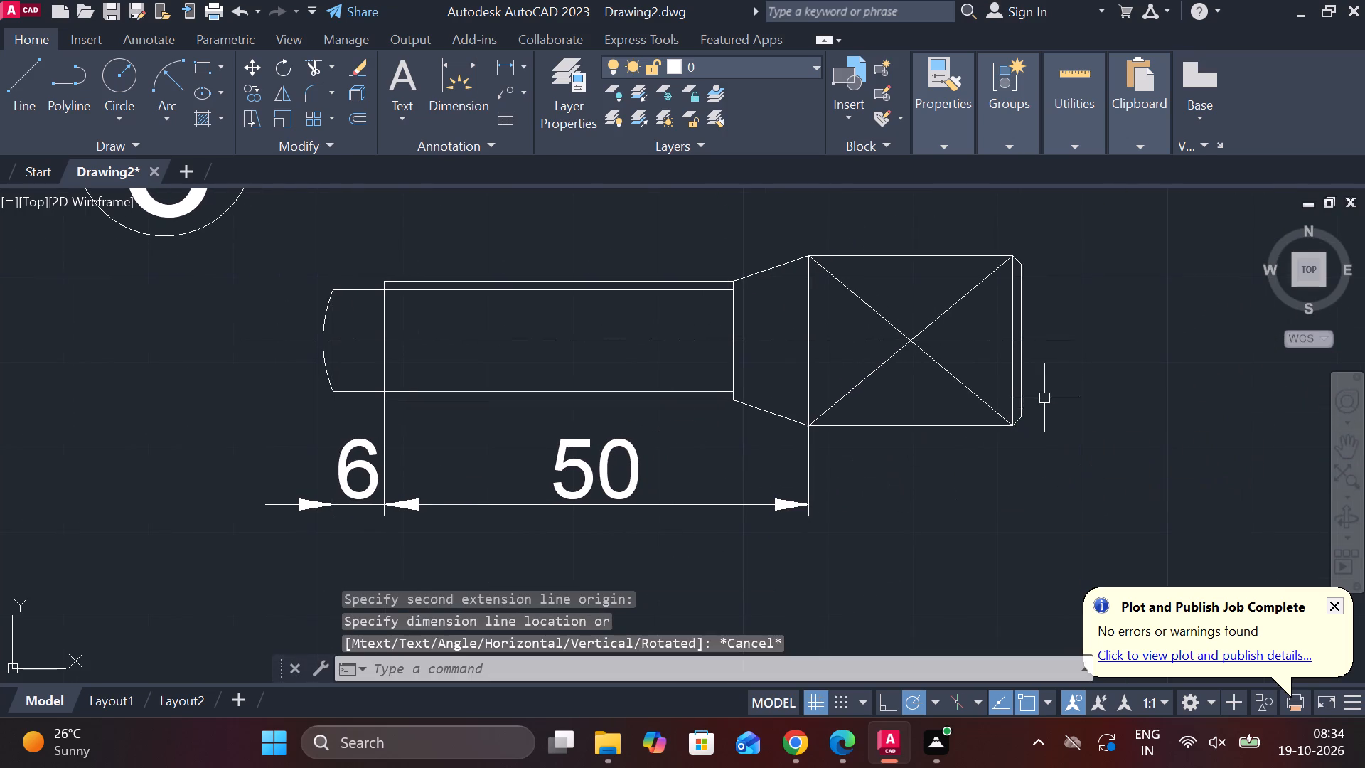
Dimension the square head's full length to its end edge, in line with the other length dimensions below the screw.
key("space")
left_click(1029, 341)
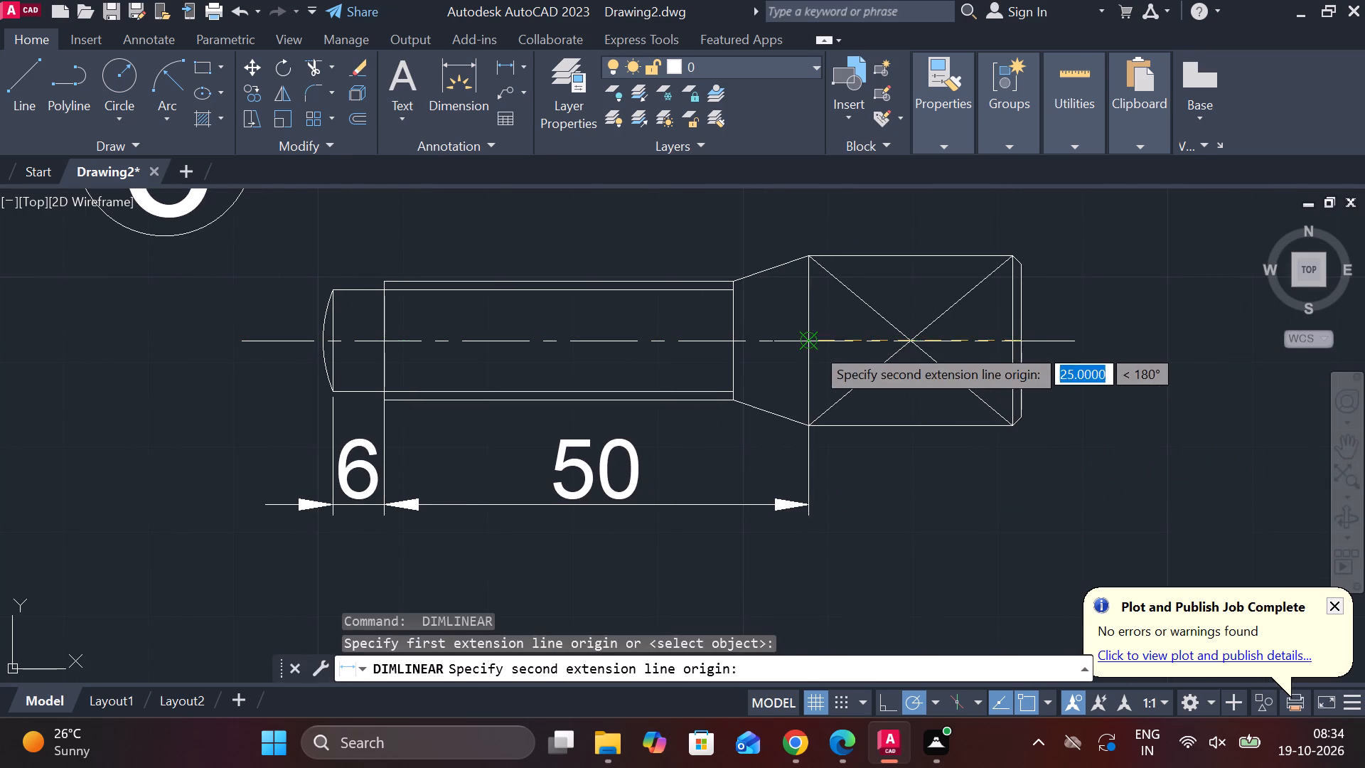
left_click(814, 346)
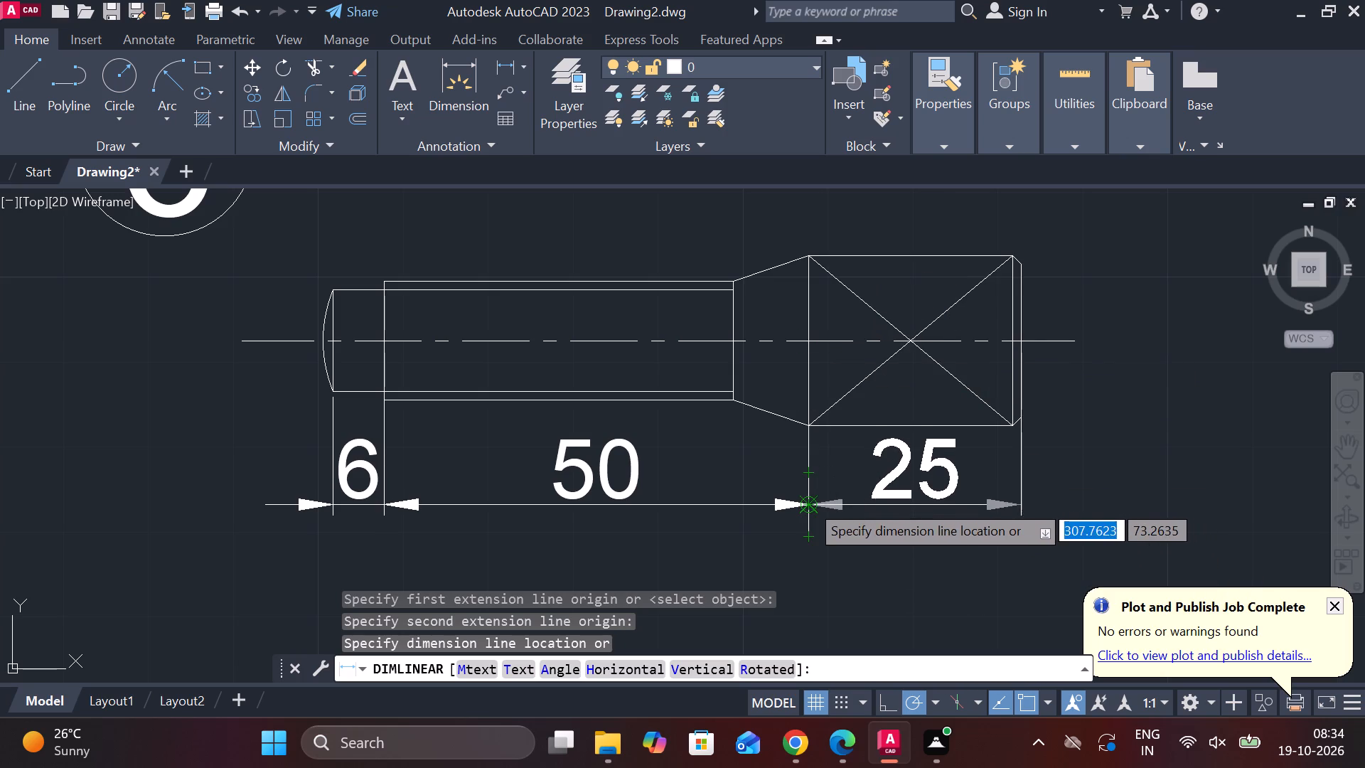
left_click(808, 502)
middle_click_drag(924, 491, 987, 520)
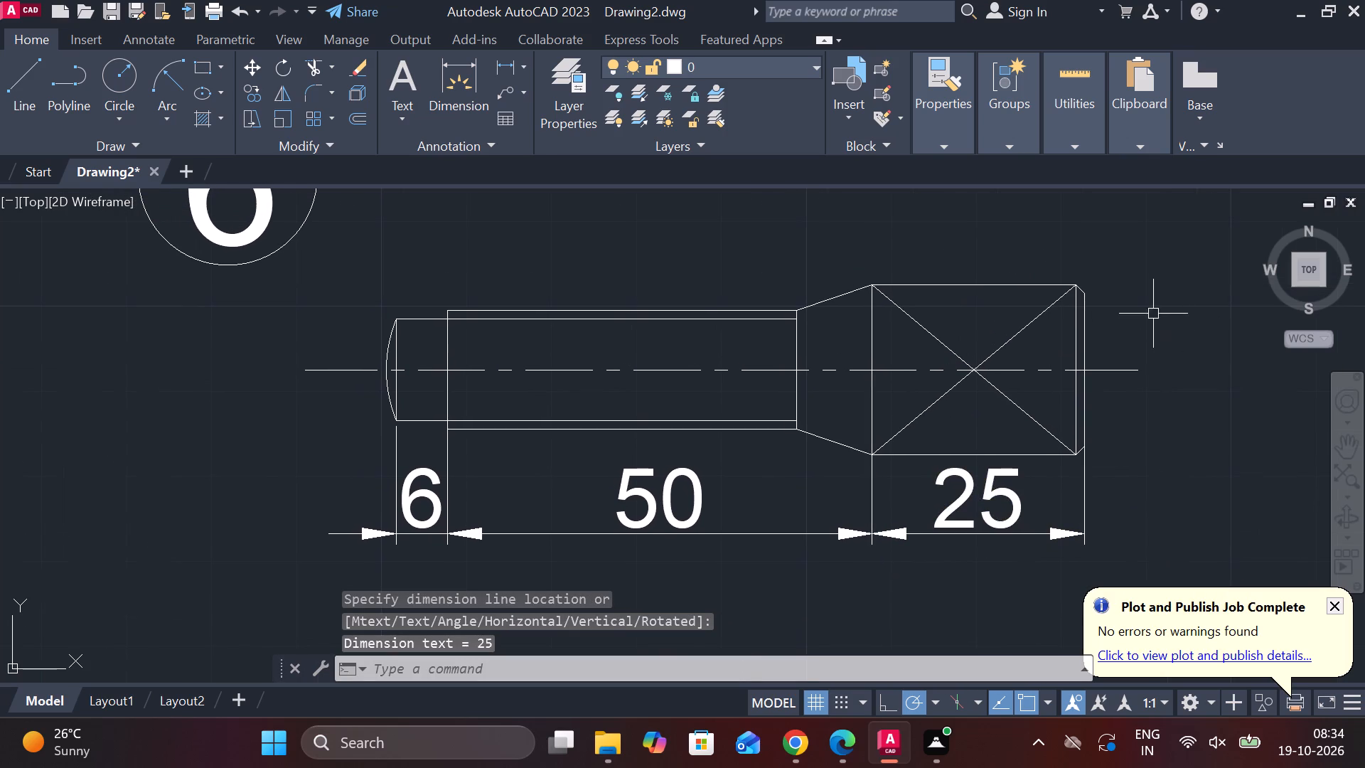
Add a vertical linear dimension for the square head's full height, placed beyond the head's end edge.
middle_click_drag(1150, 314, 1012, 321)
key("space")
left_click(947, 286)
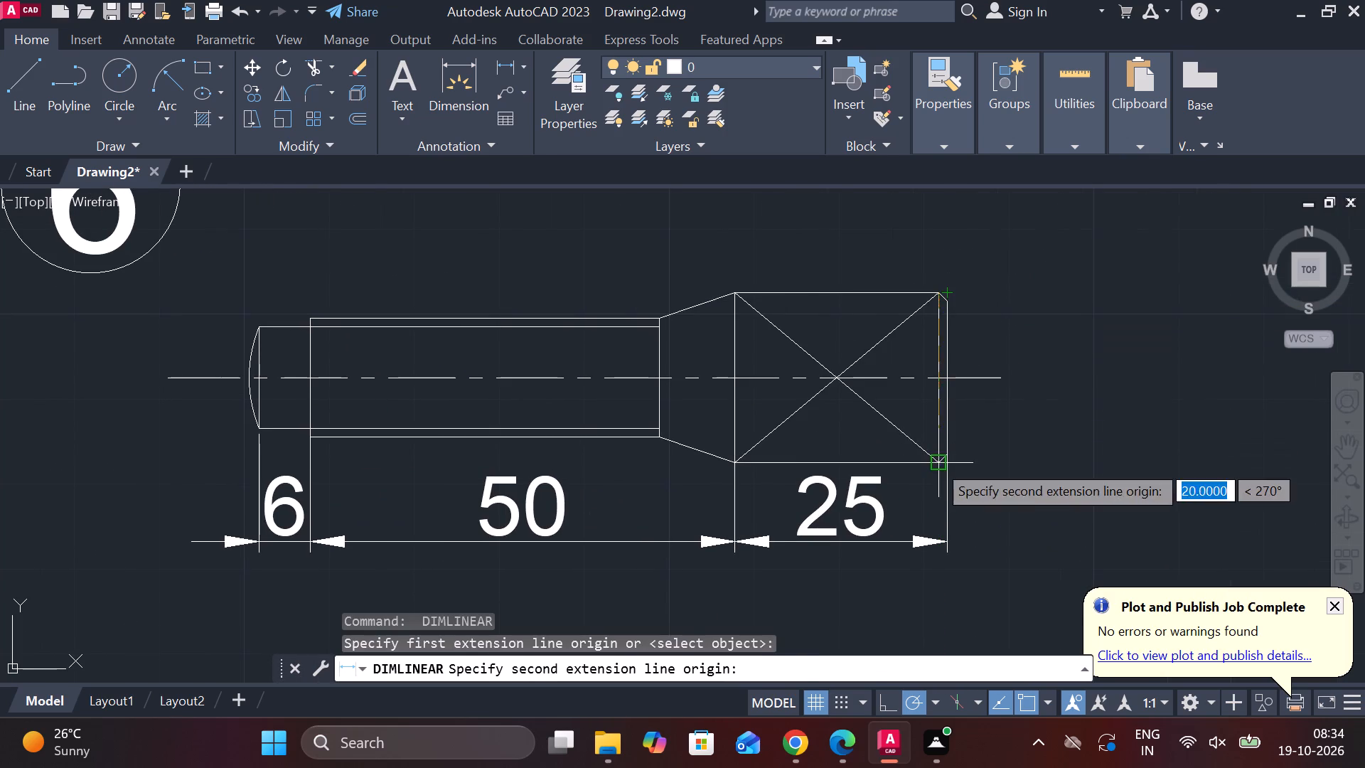
left_click(936, 462)
left_click(1039, 429)
Add a vertical linear dimension between the thread's outer lines, placed beyond the screw's rounded tip.
scroll(1022, 430, "down", 1)
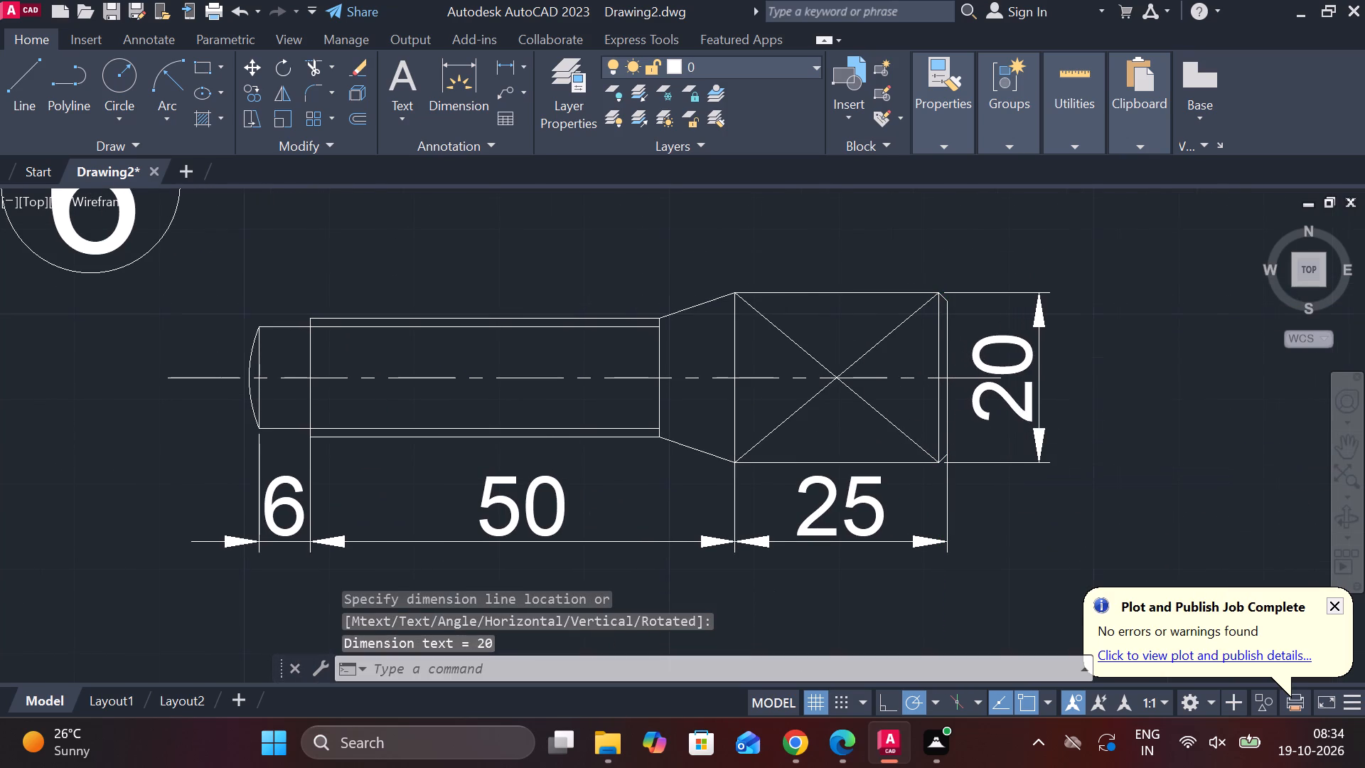
middle_click_drag(967, 426, 1308, 452)
middle_click_drag(978, 378, 848, 360)
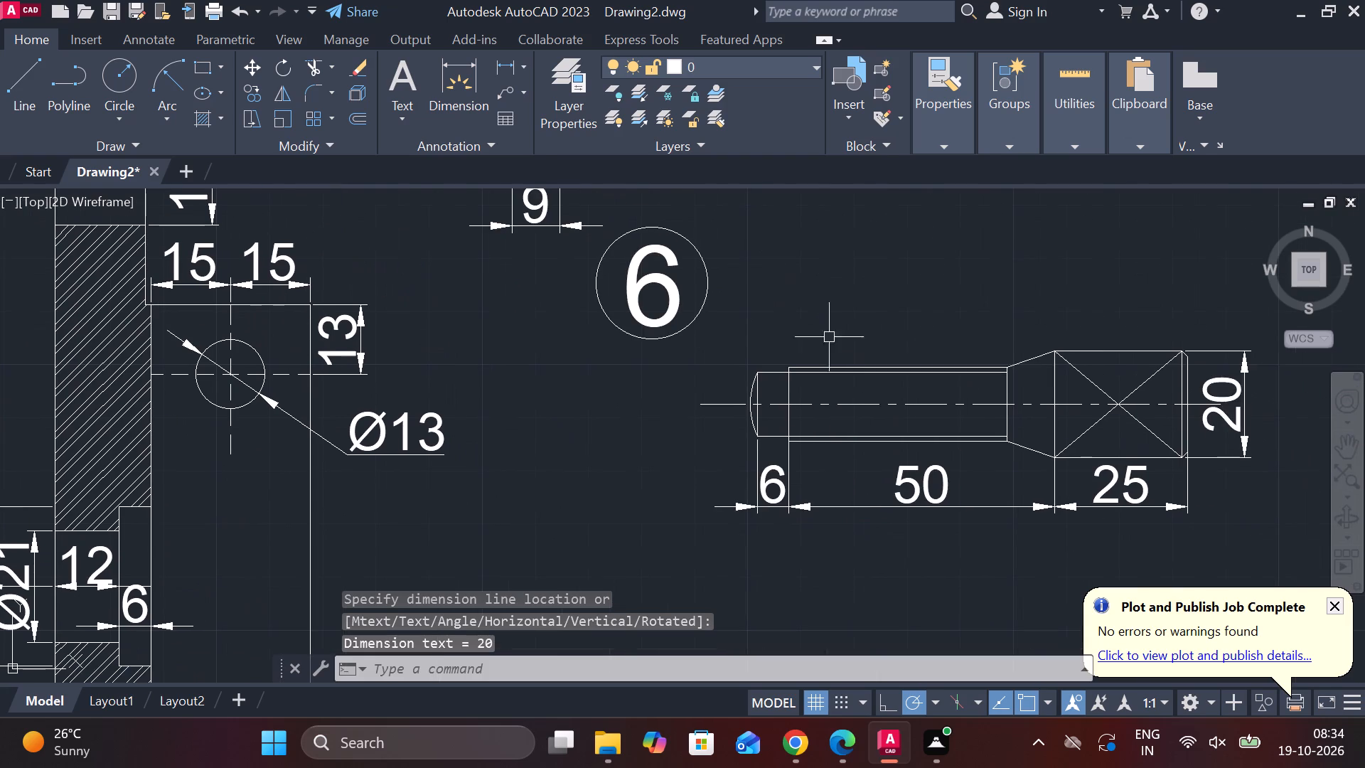
key("space")
left_click(819, 361)
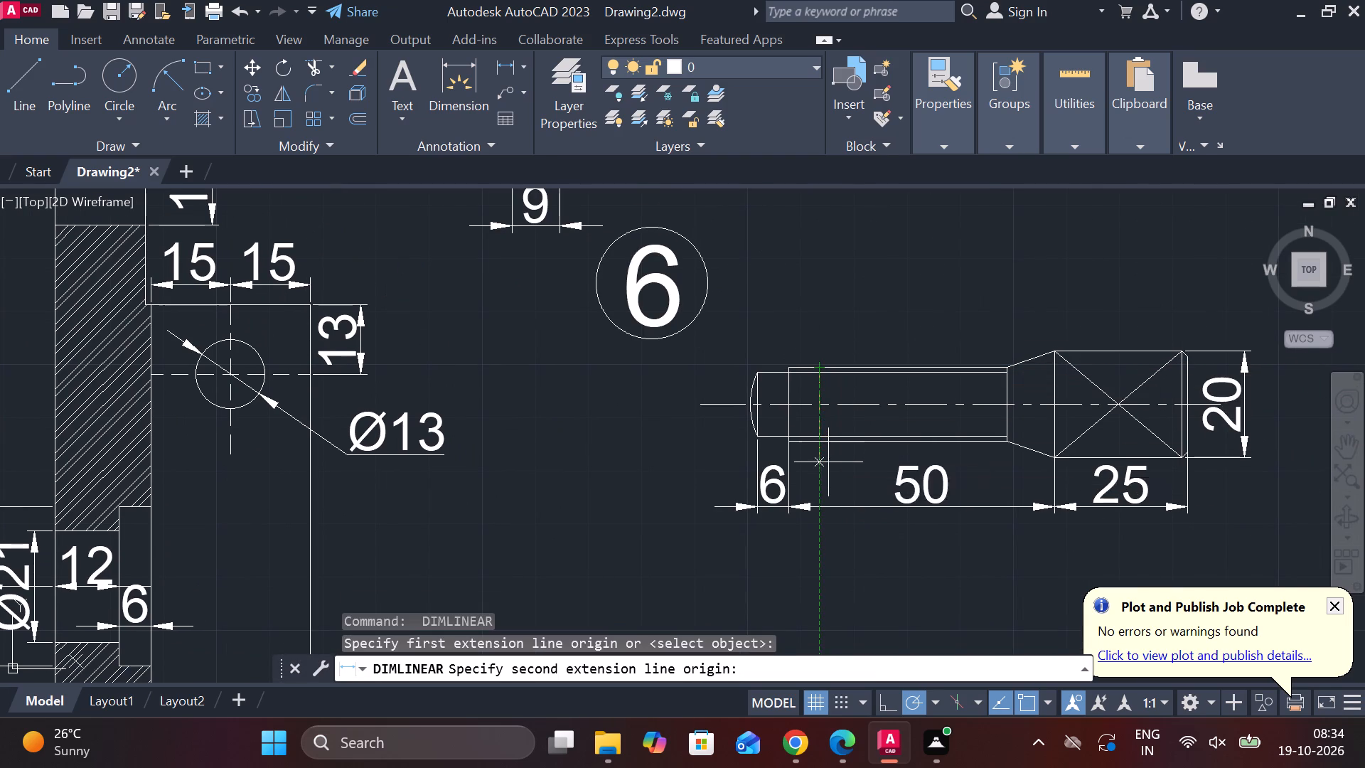
left_click(828, 444)
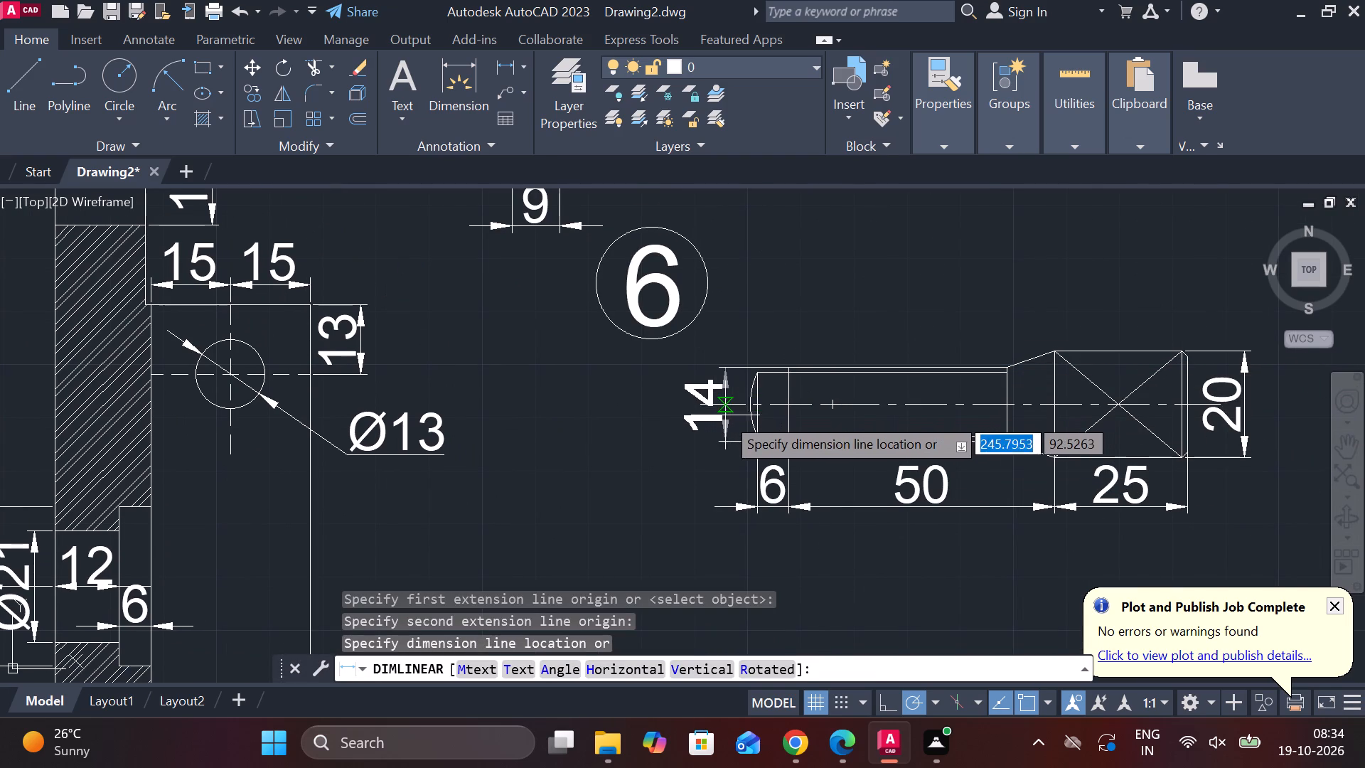
left_click(703, 425)
Insert a diameter symbol before the value of the square head's height dimension.
middle_click_drag(1061, 406, 915, 396)
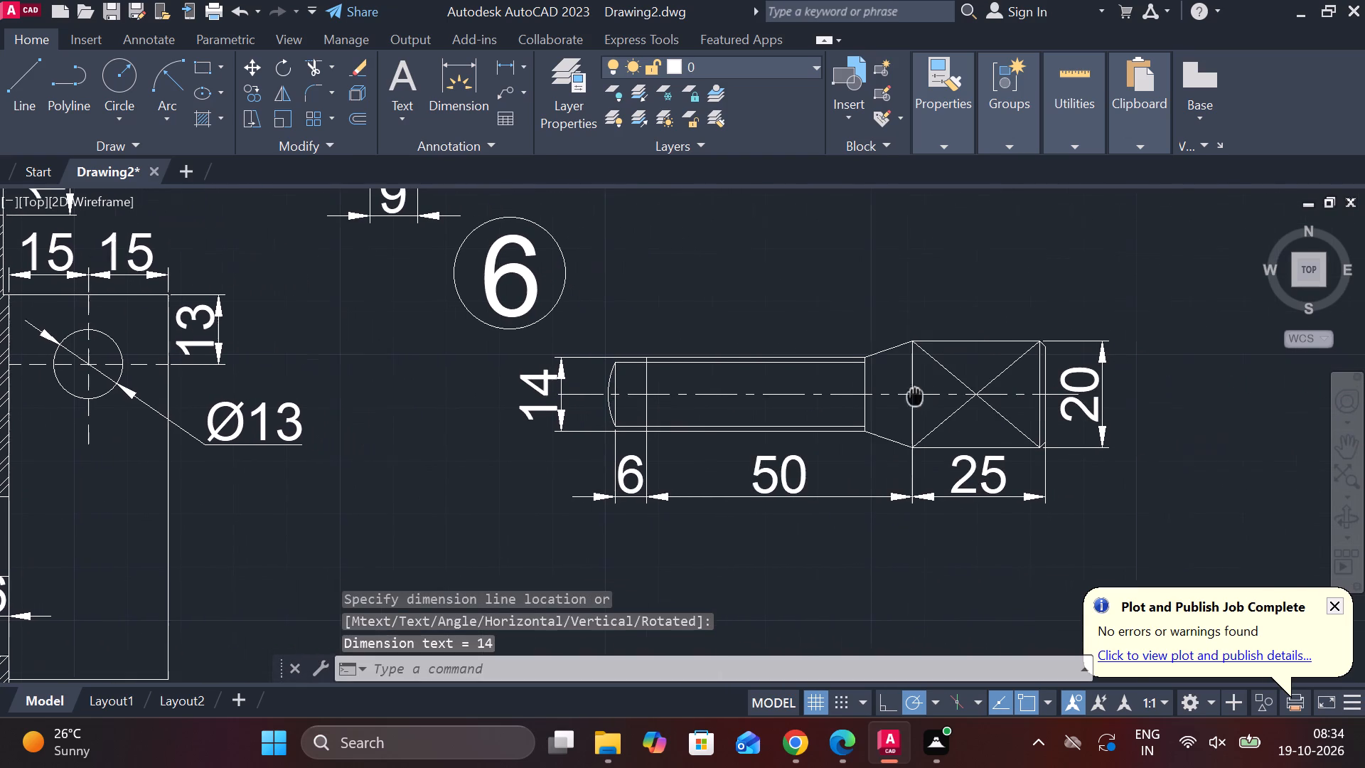
double_click(1092, 372)
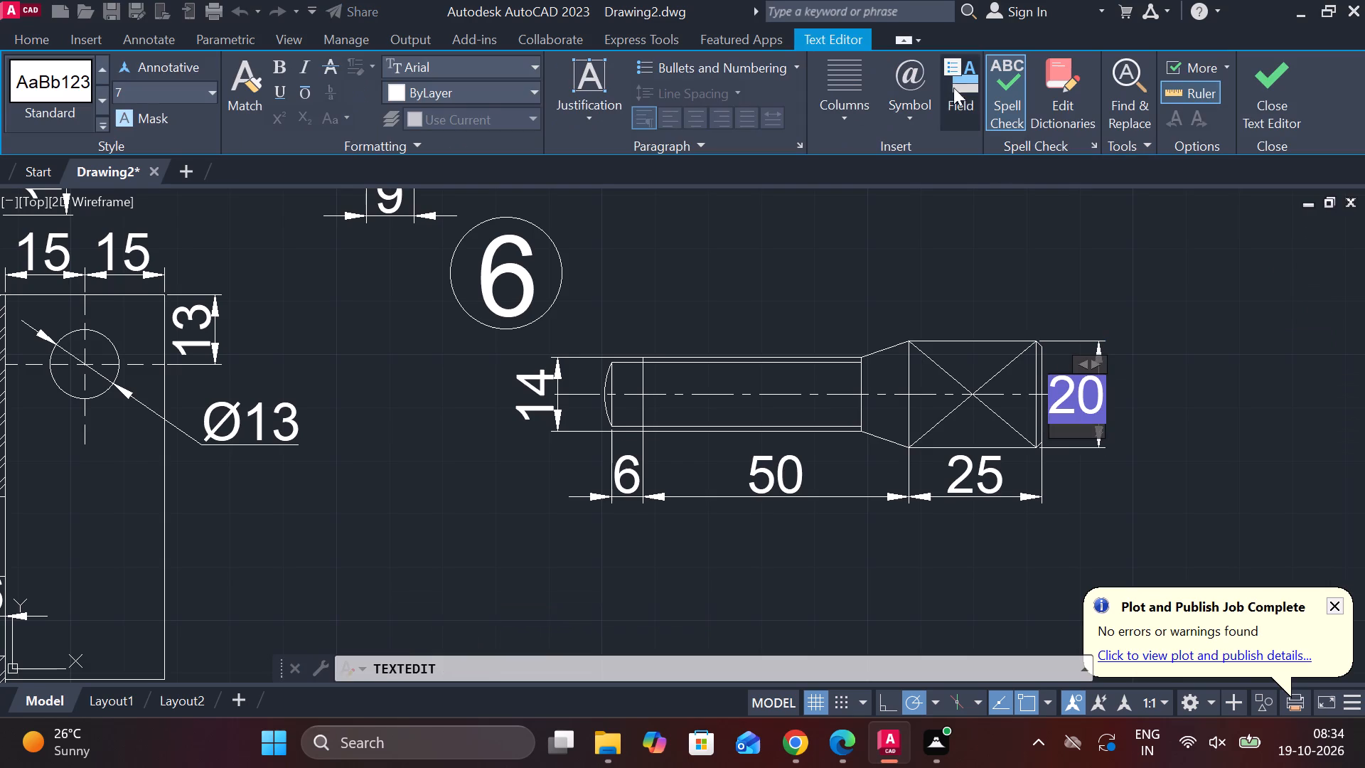
left_click(917, 125)
left_click(936, 203)
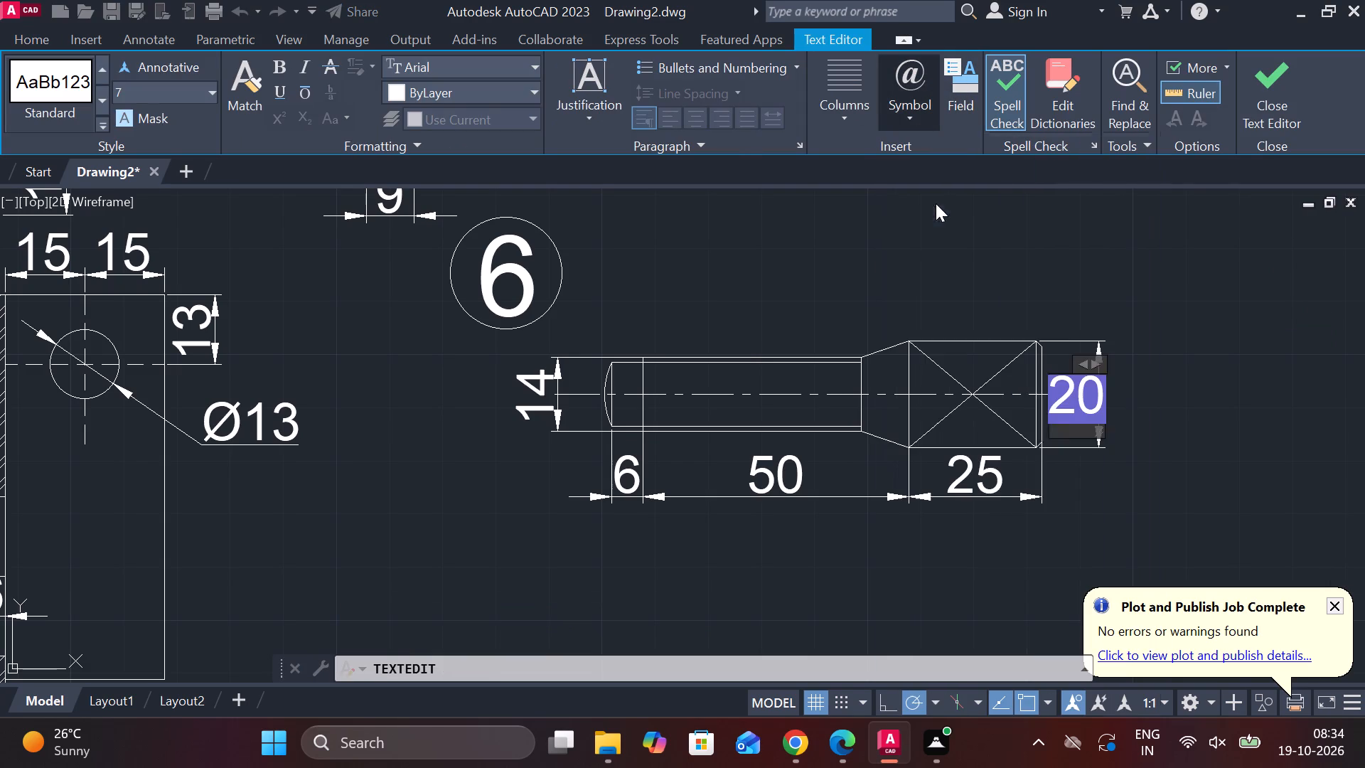
left_click(1251, 122)
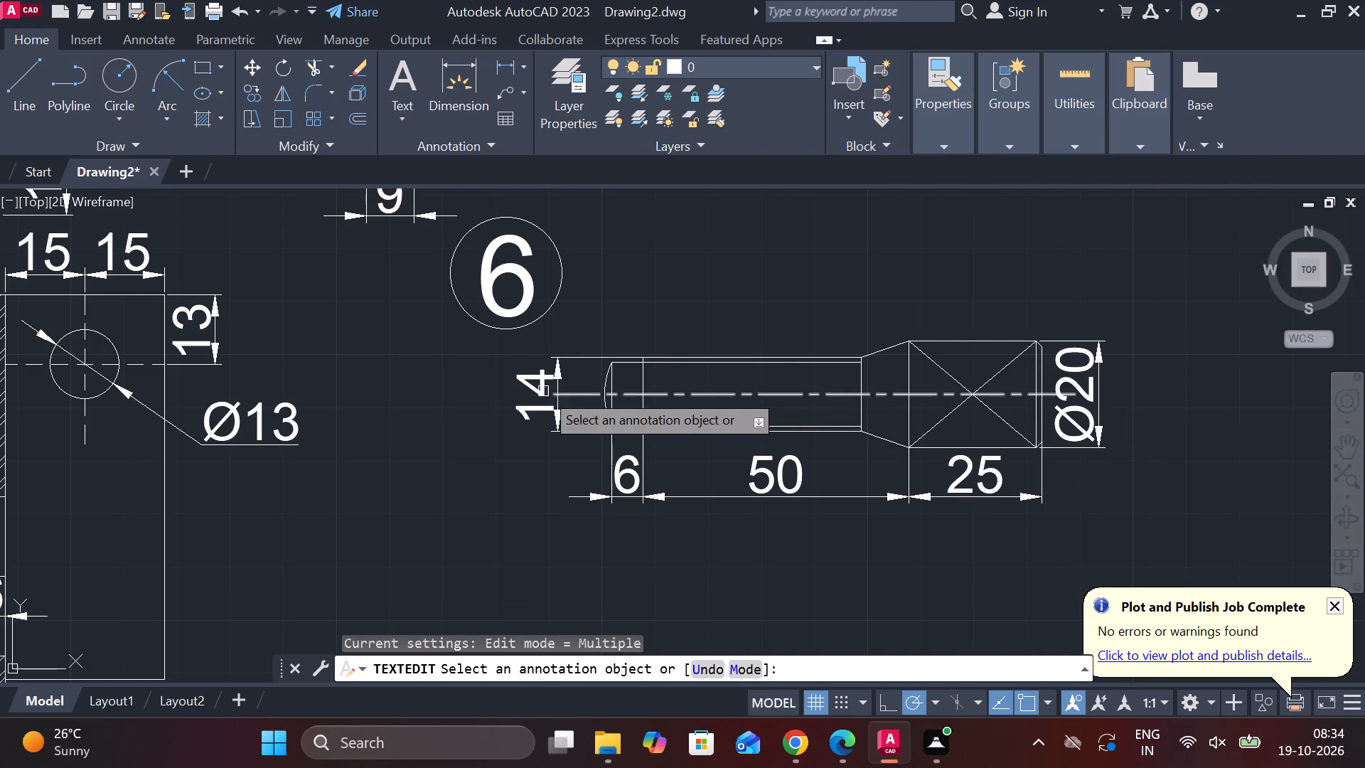
Prefix the thread's height dimension with M so it reads M14, and finish the text editing.
double_click(528, 386)
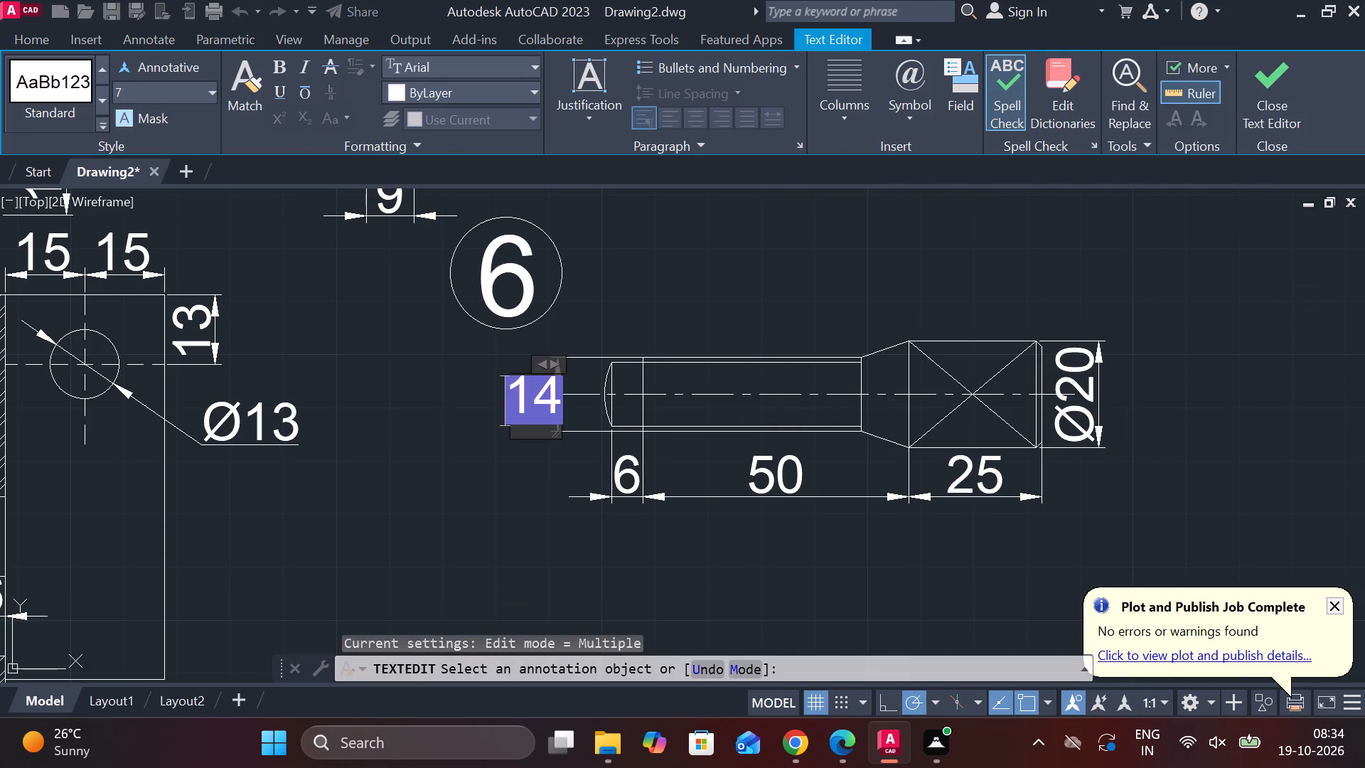
key("m")
left_click(1271, 101)
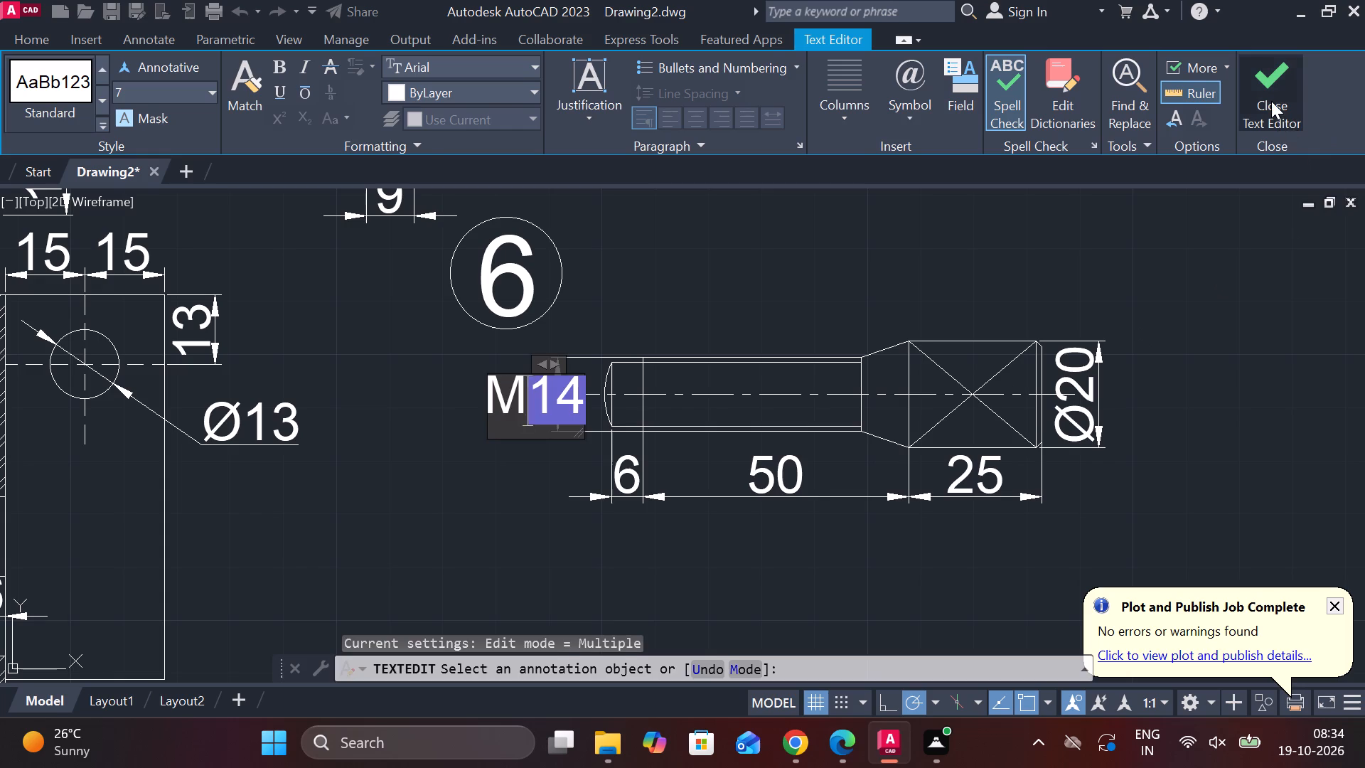
middle_click_drag(585, 424, 641, 414)
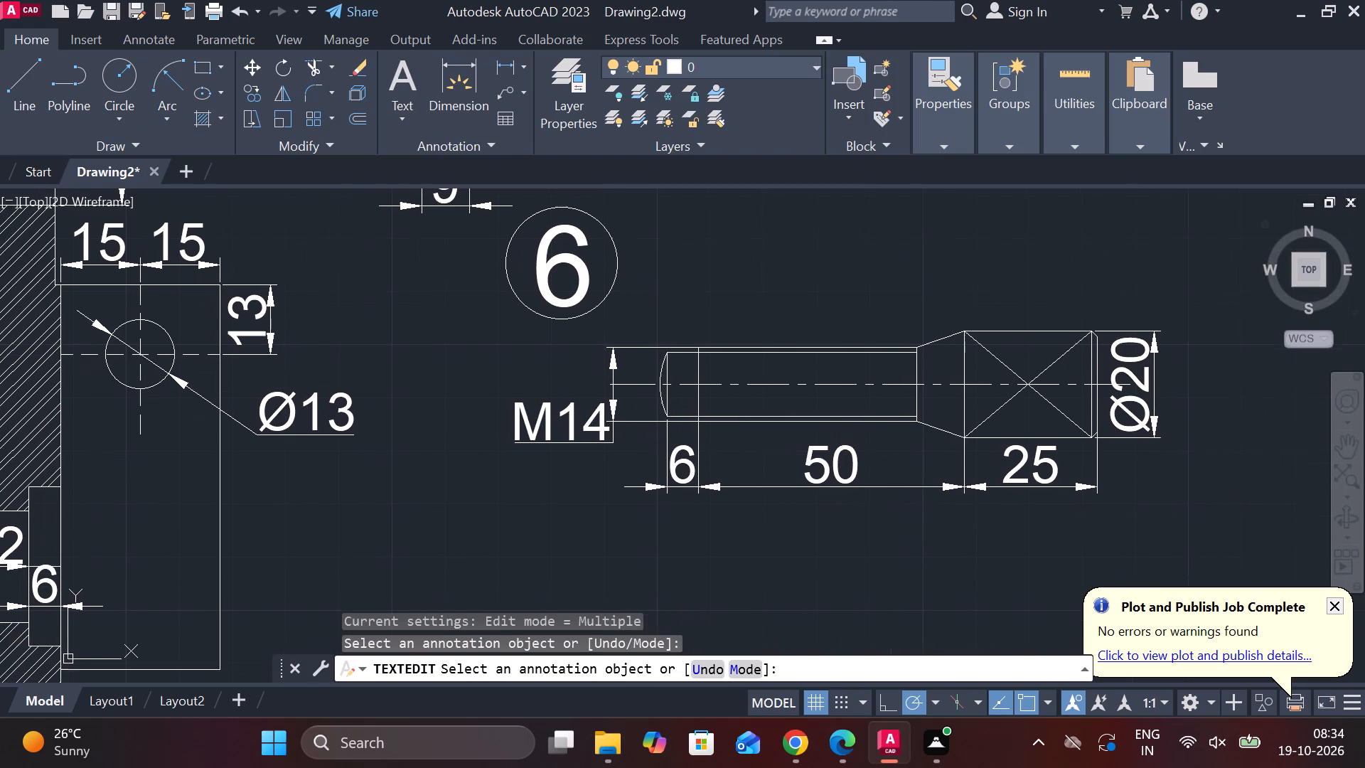
scroll(703, 439, "down", 1)
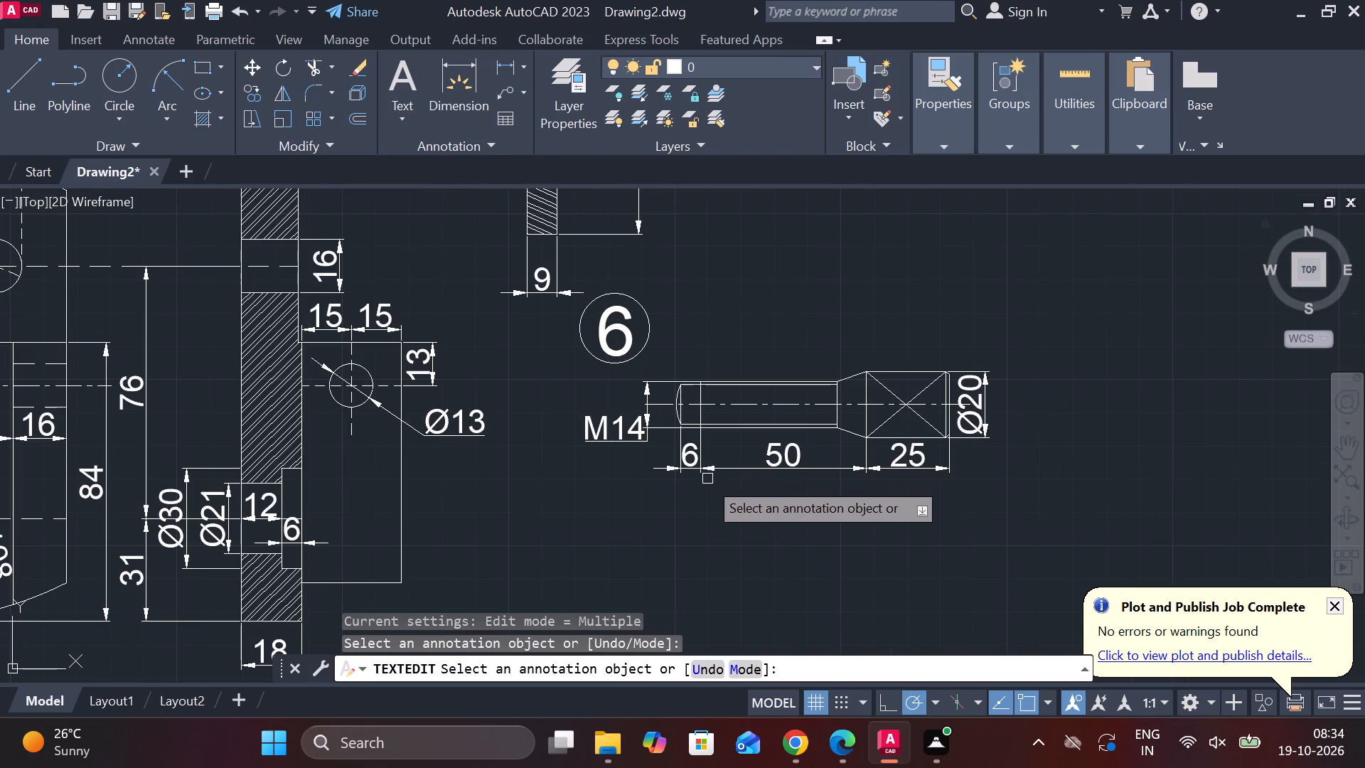
key("Escape")
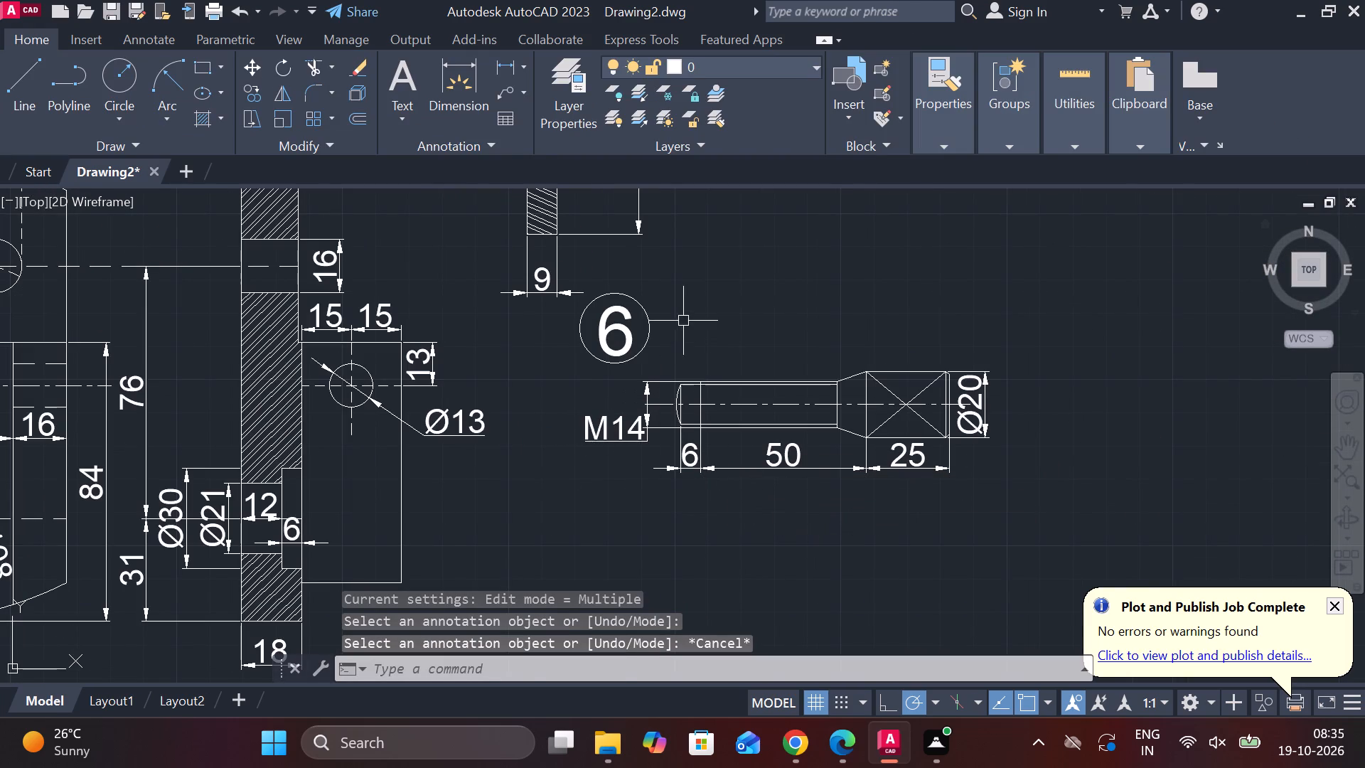
Copy part 6's circled number to just below the screw's length dimensions.
left_click(683, 321)
left_click(558, 333)
type("CO")
key("Return")
left_click(728, 334)
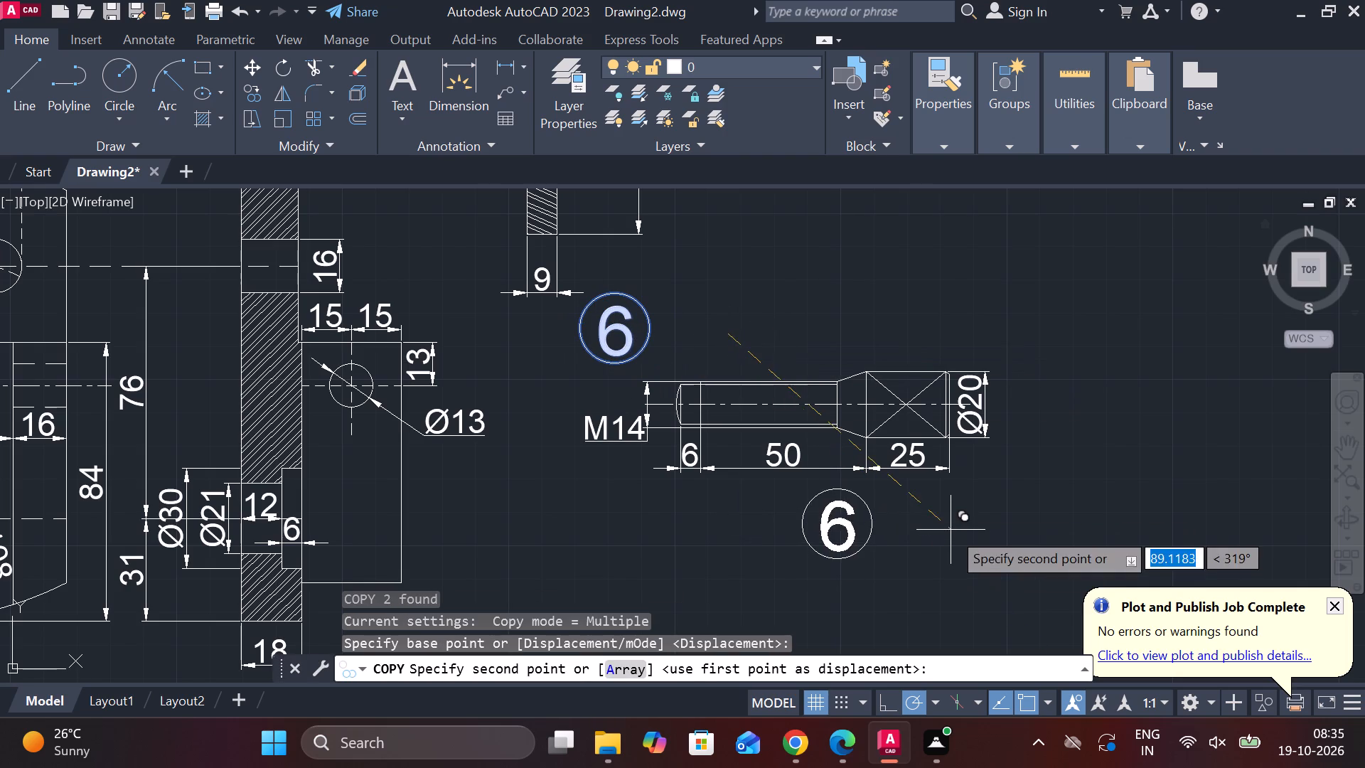
left_click(919, 530)
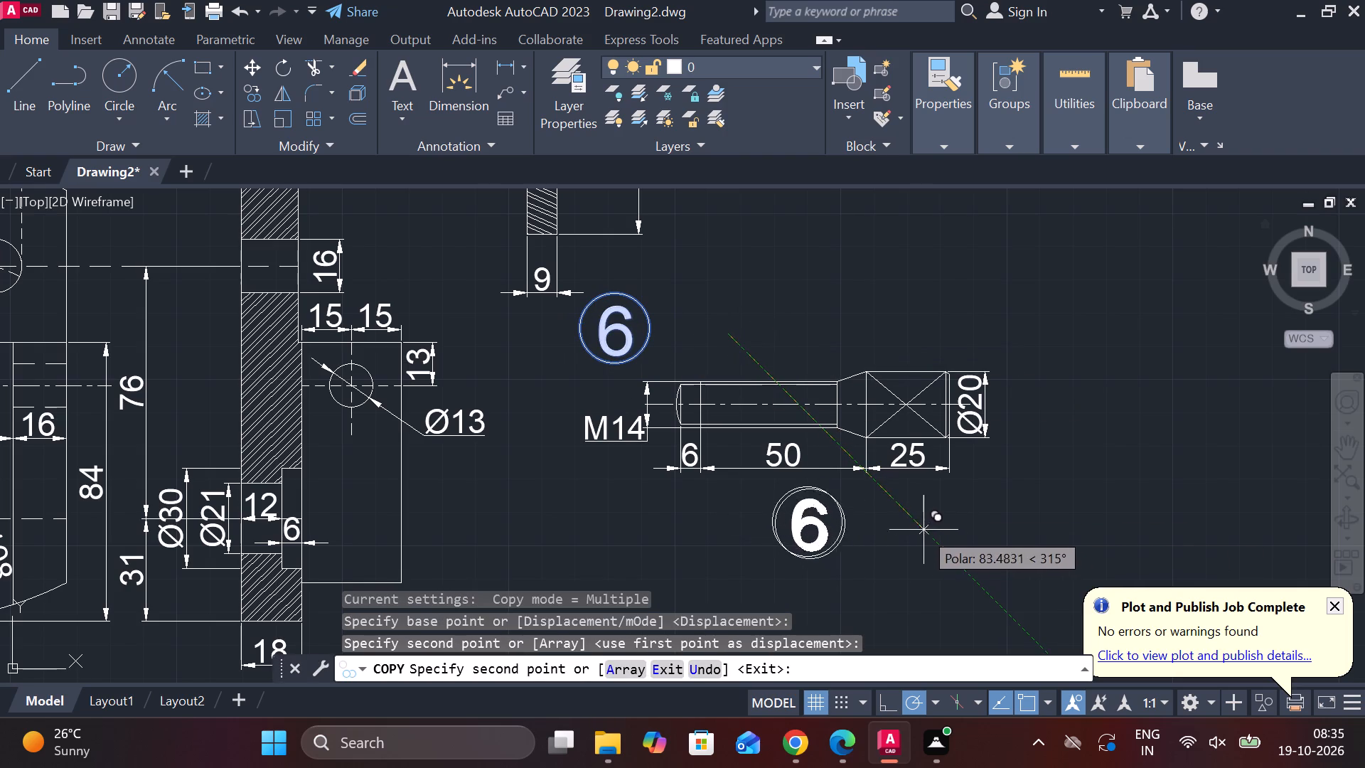
key("Escape")
Change the copied balloon's number below the screw to 5.
double_click(815, 515)
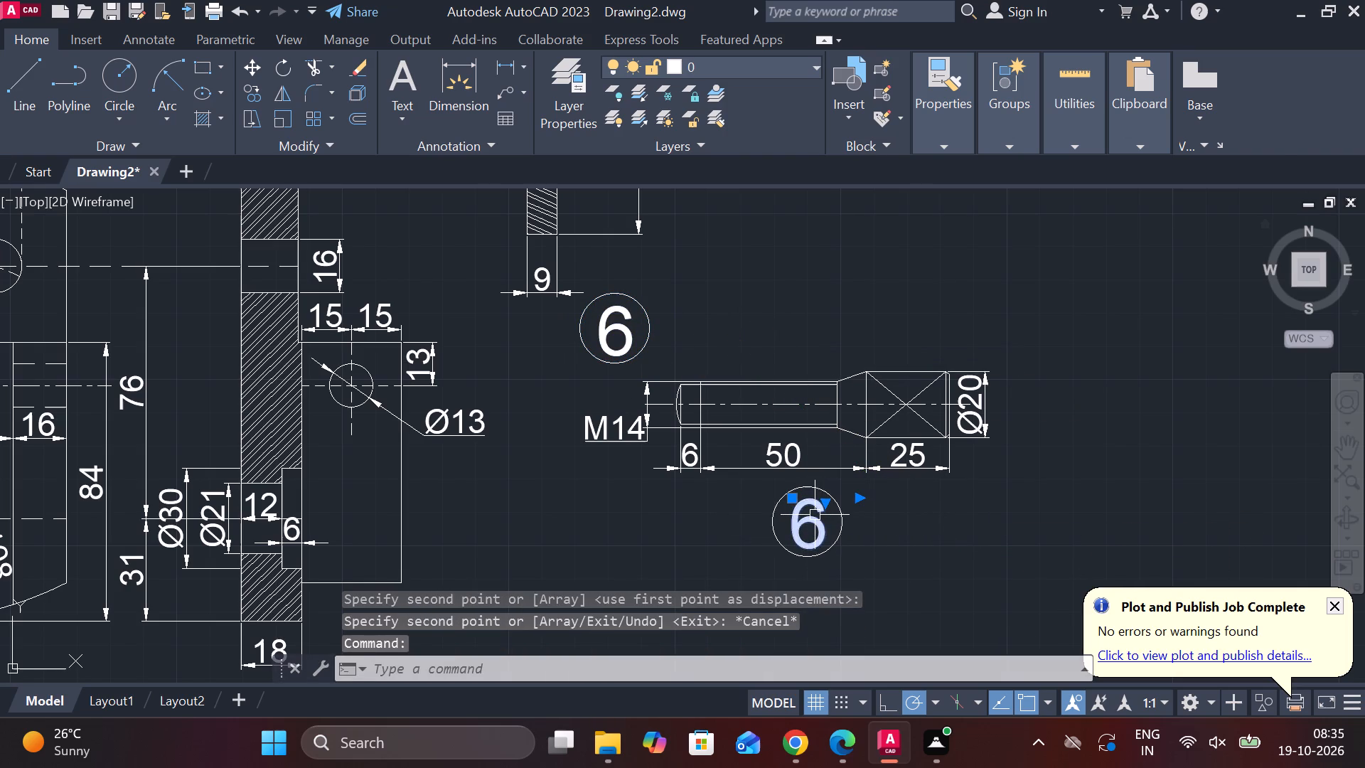
key("BackSpace")
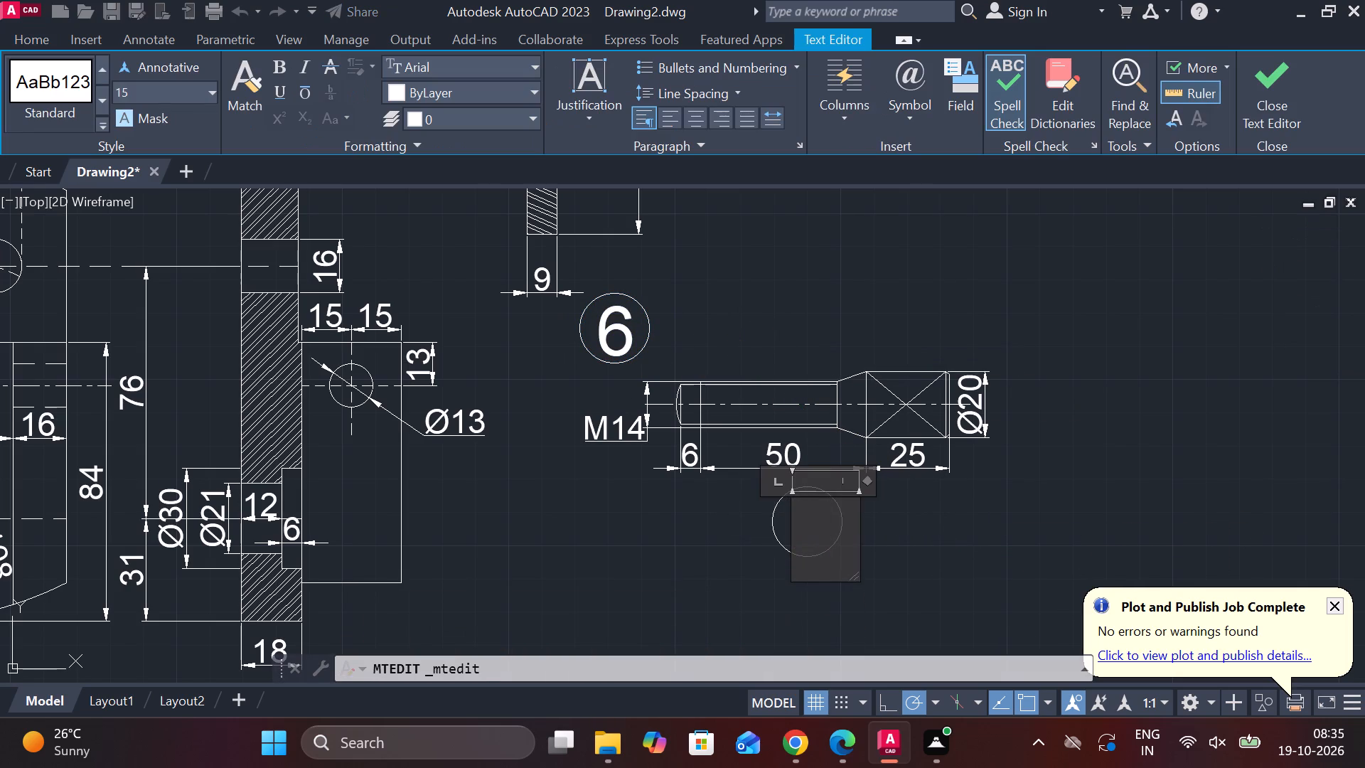
key("5")
left_click(1265, 121)
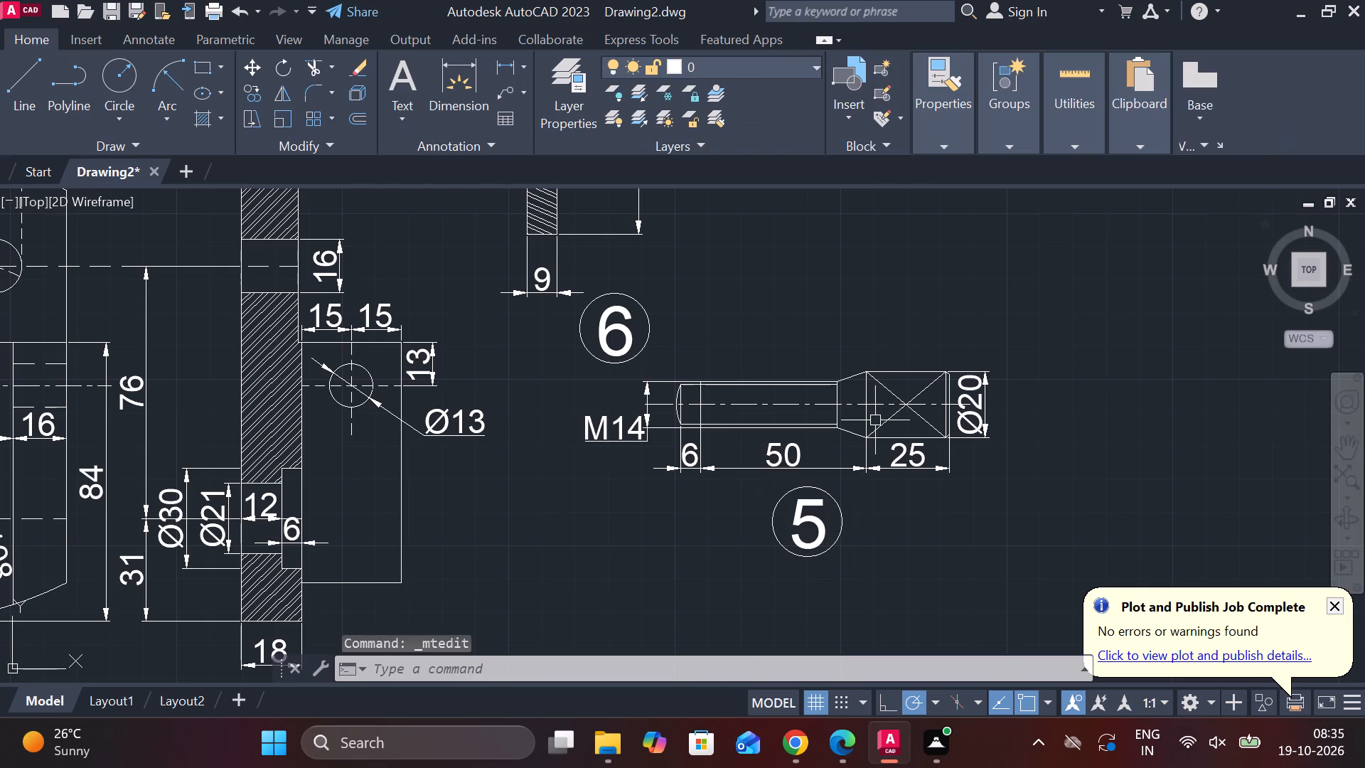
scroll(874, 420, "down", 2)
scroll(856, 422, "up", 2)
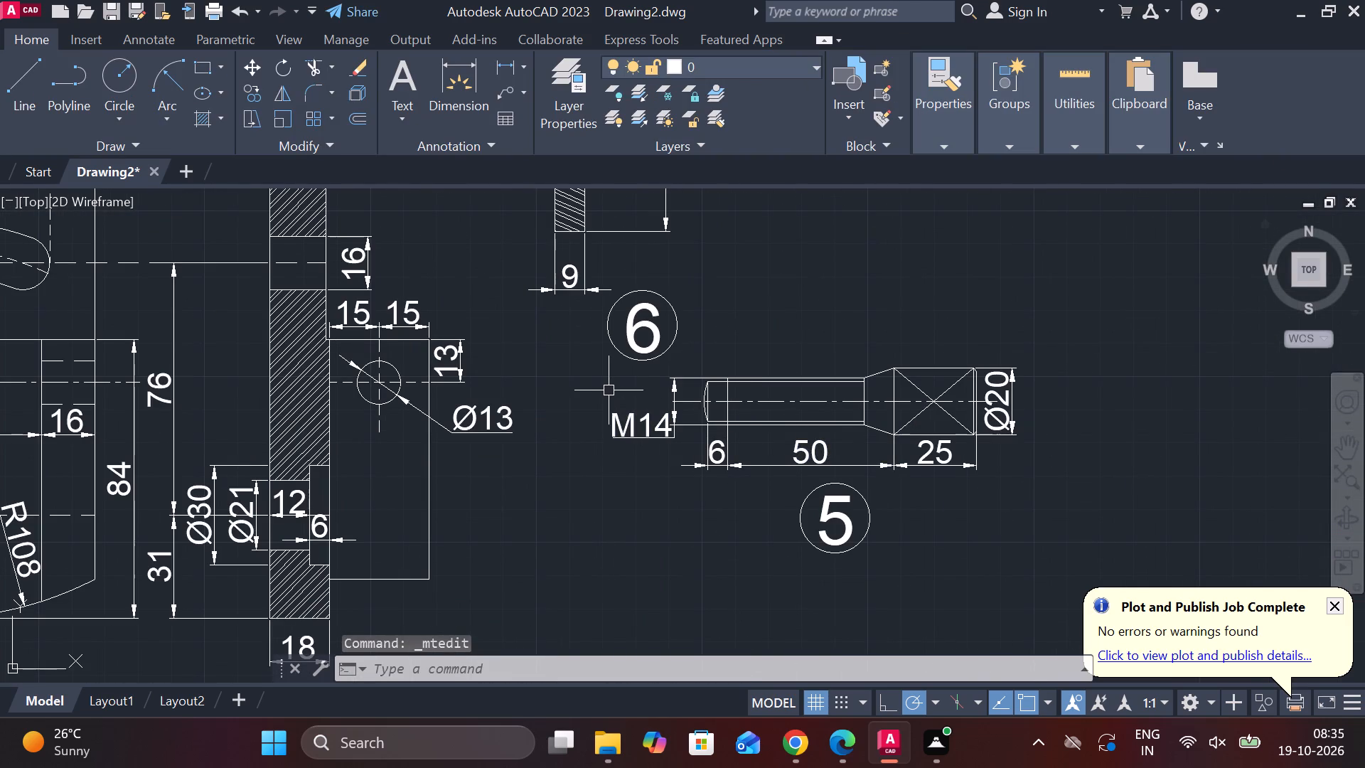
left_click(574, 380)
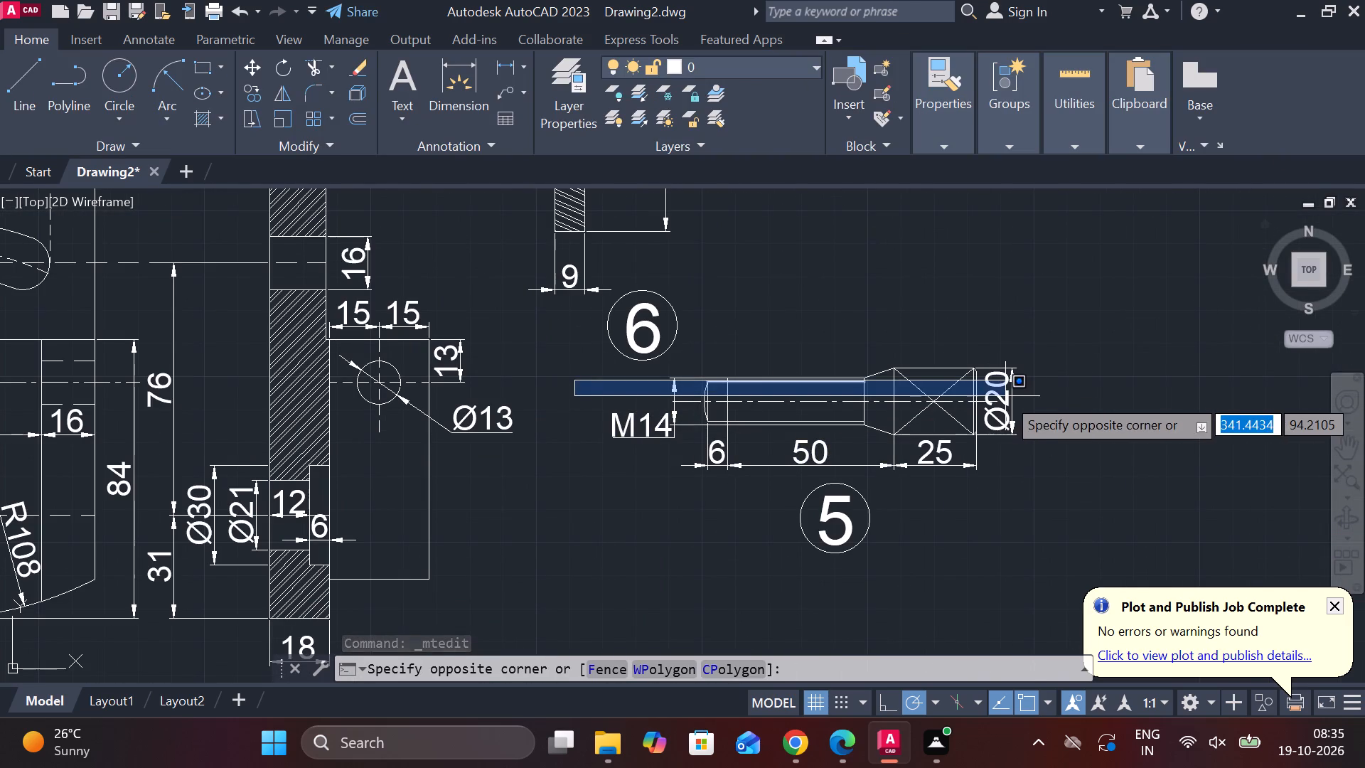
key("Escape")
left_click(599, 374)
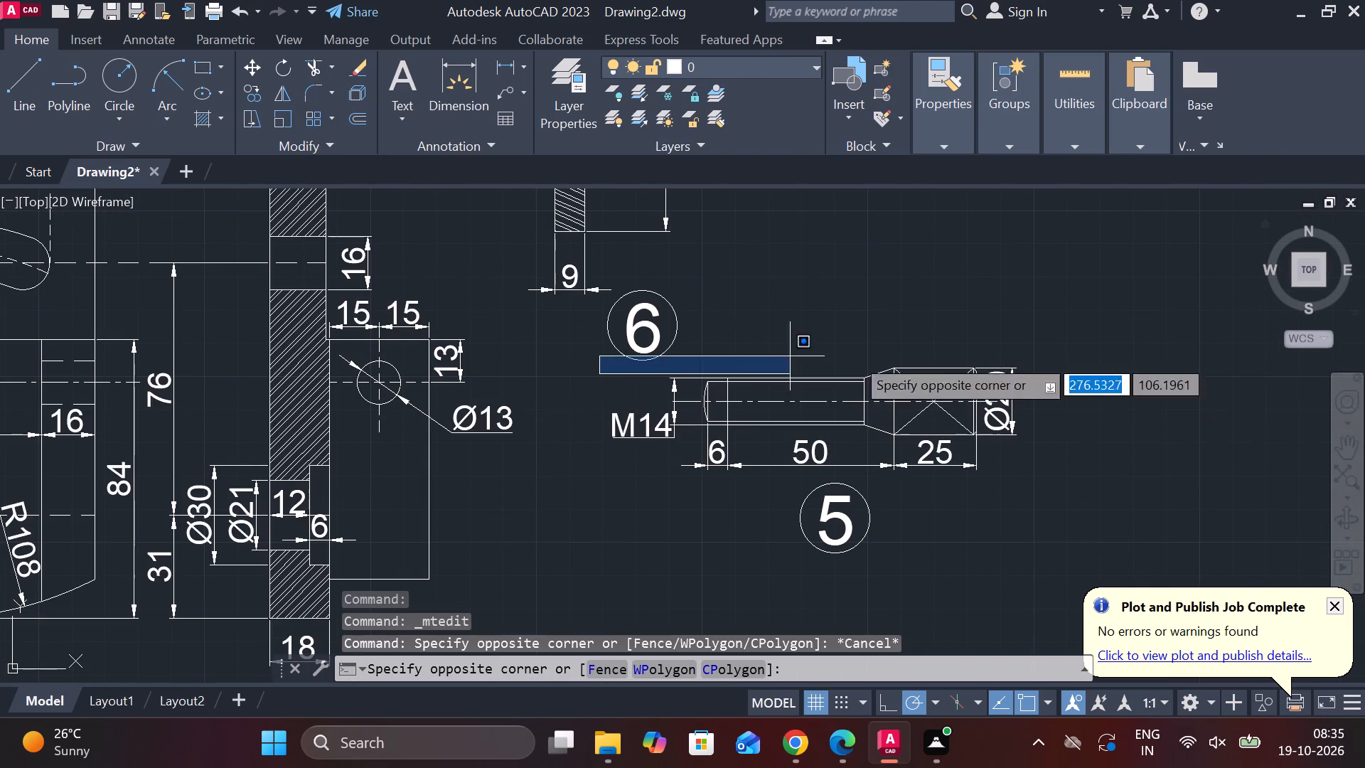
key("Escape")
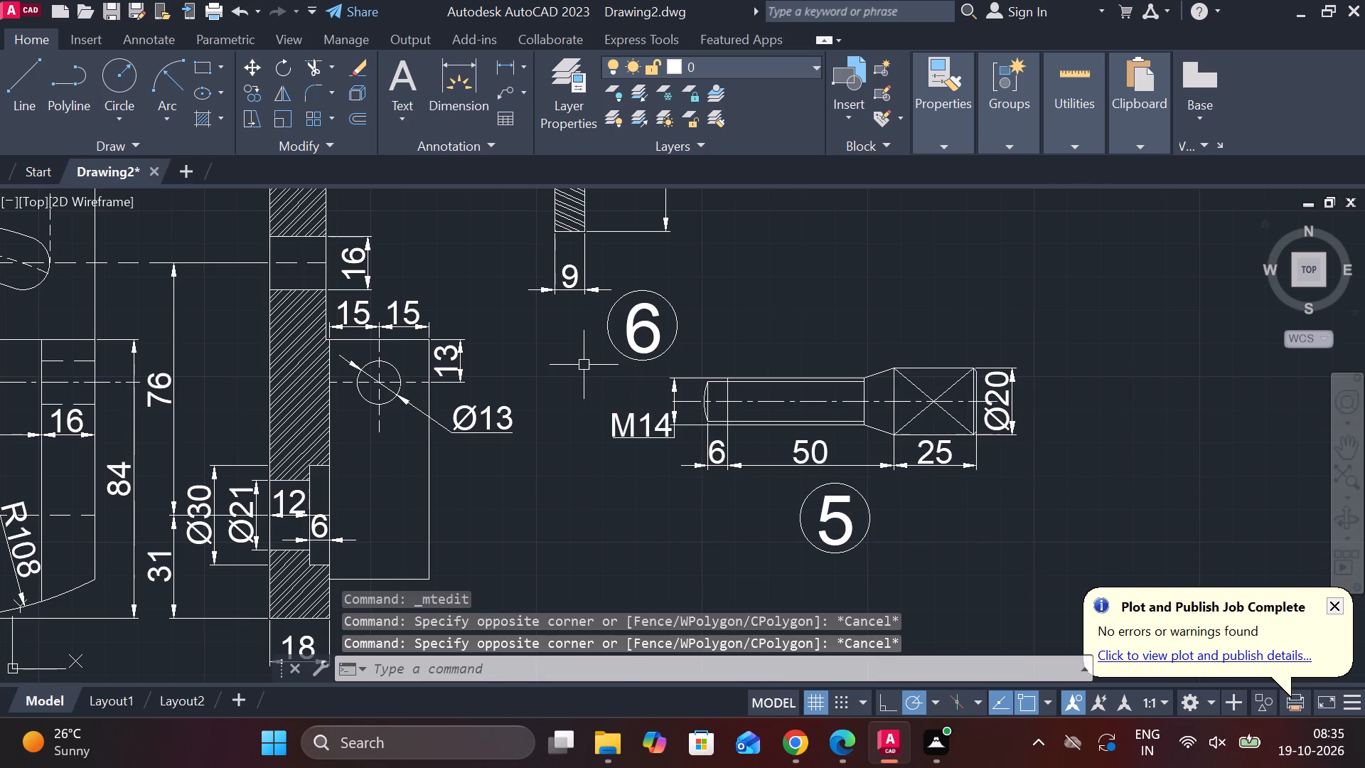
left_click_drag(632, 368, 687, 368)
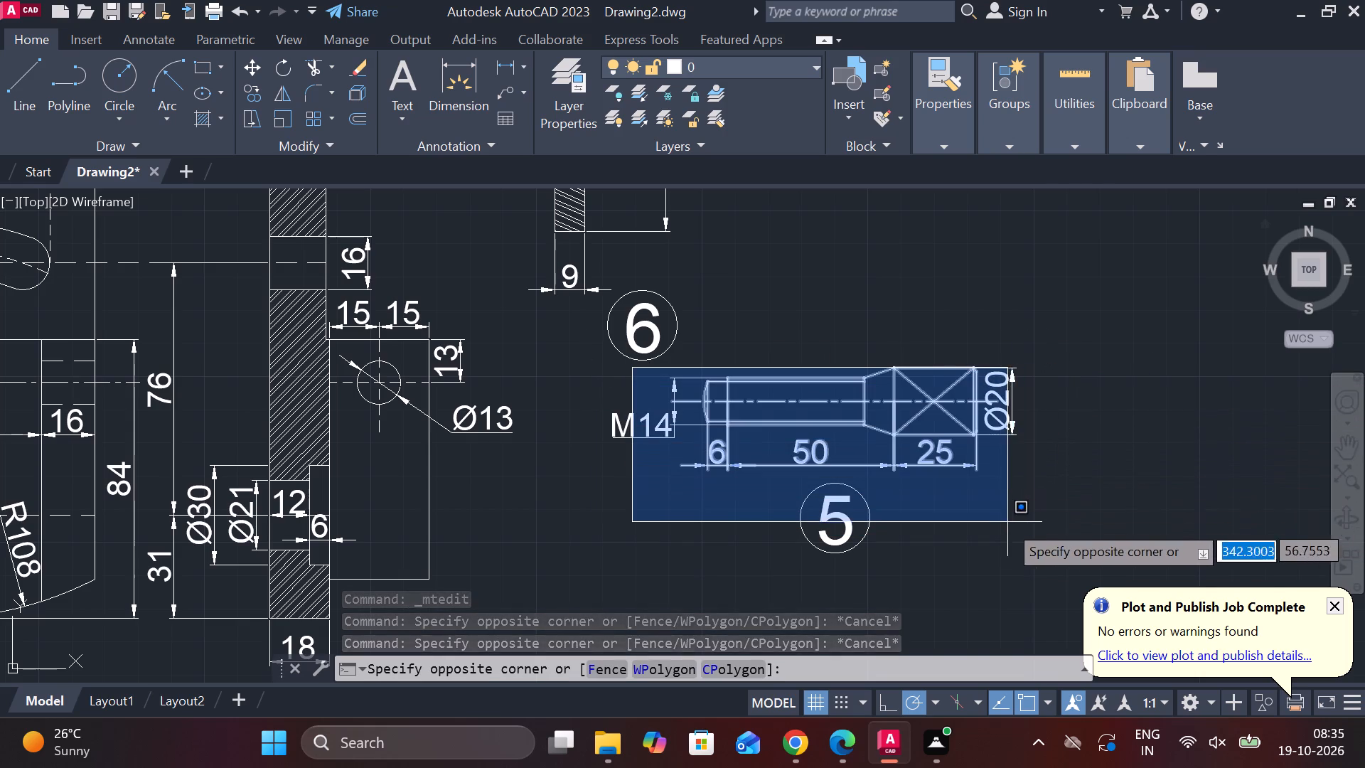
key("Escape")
Move the screw with all its dimensions and its number balloon down and to the left, below part 6.
left_click(1022, 572)
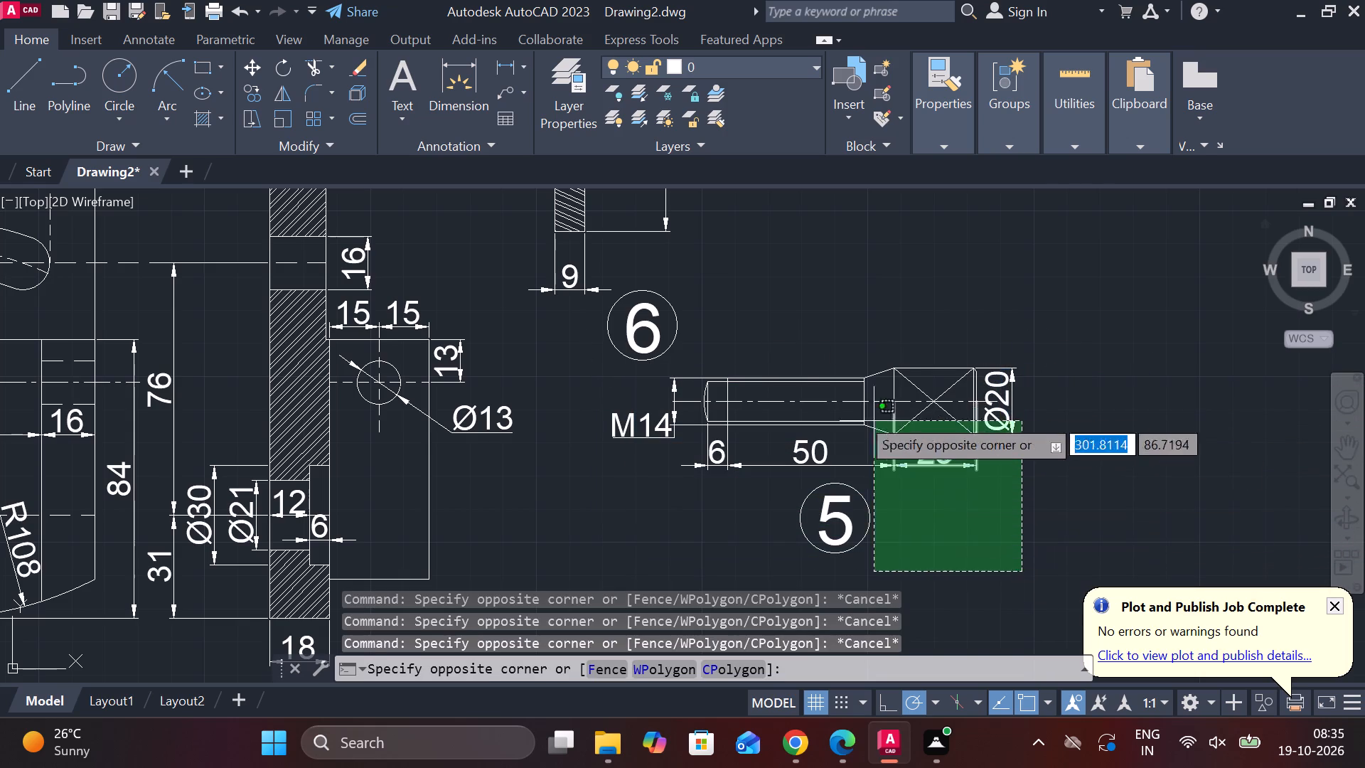
left_click(589, 368)
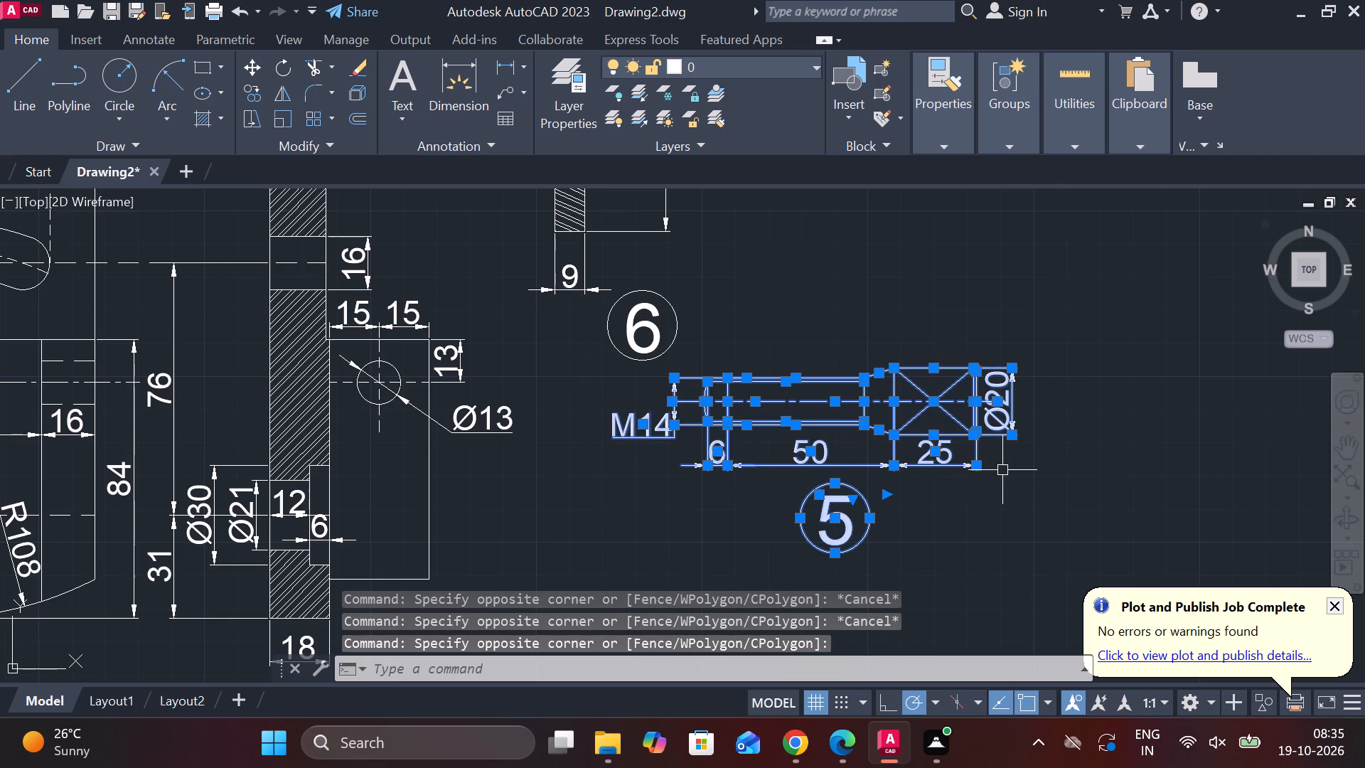
key("m")
key("Return")
left_click(1002, 470)
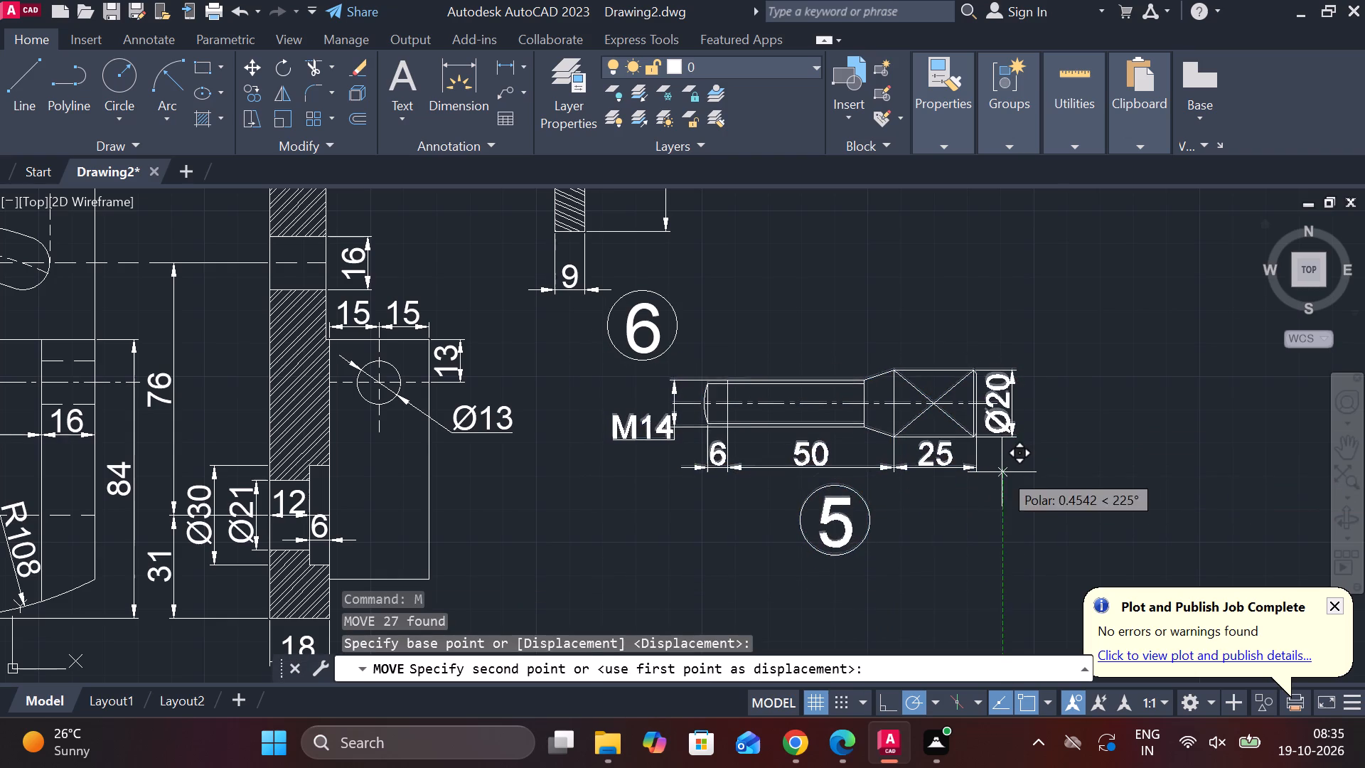
scroll(990, 527, "down", 1)
middle_click_drag(936, 527, 937, 489)
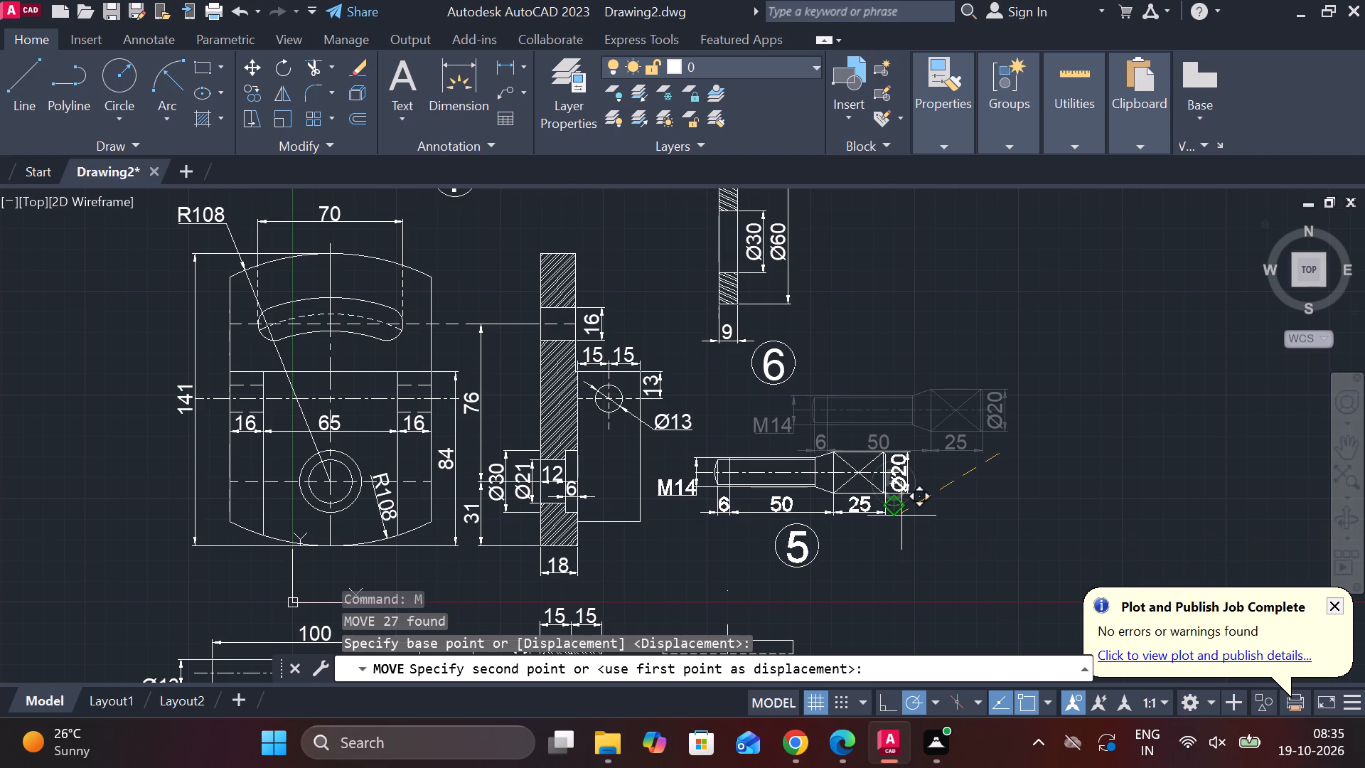
left_click(901, 516)
Draw a closed rectangle 12 wide and 42 high with lines in the empty space to the right of part 6.
scroll(963, 490, "down", 1)
middle_click_drag(963, 490, 953, 452)
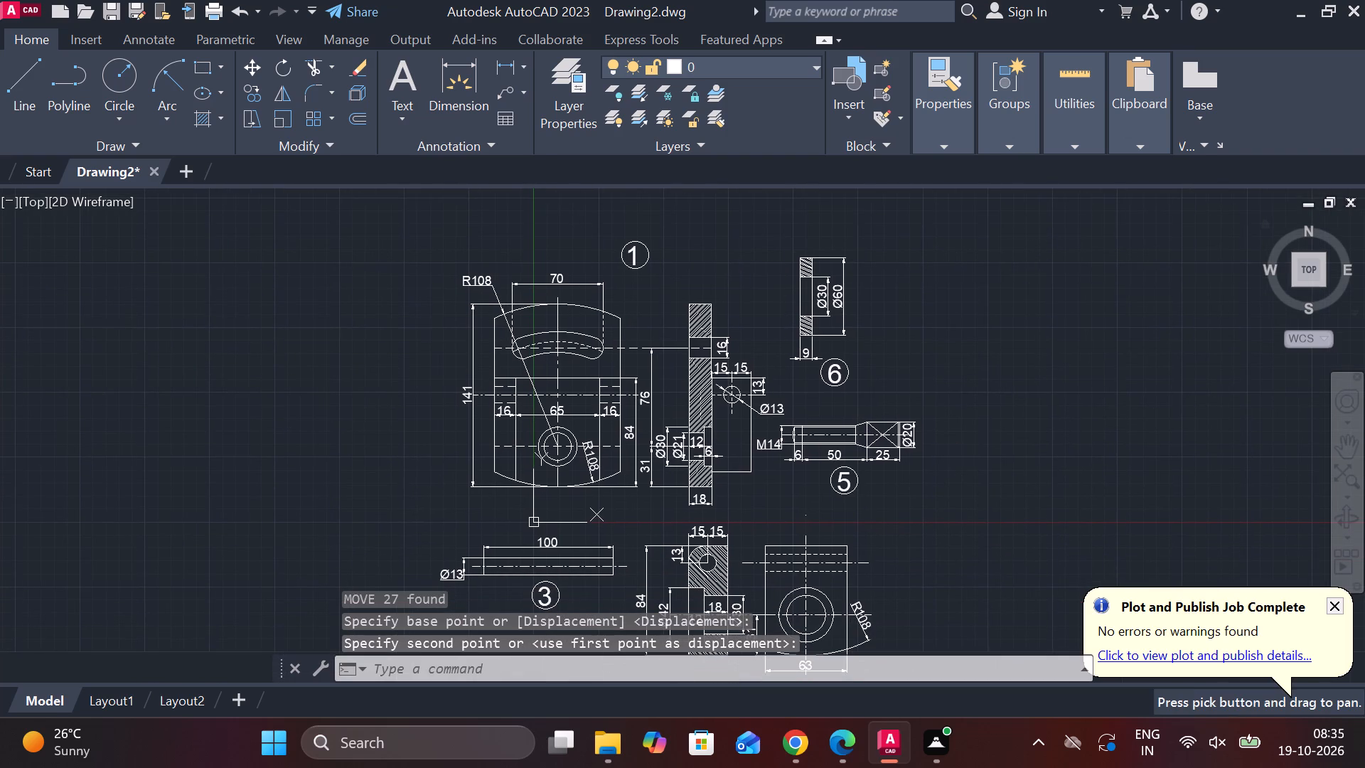
scroll(956, 451, "down", 1)
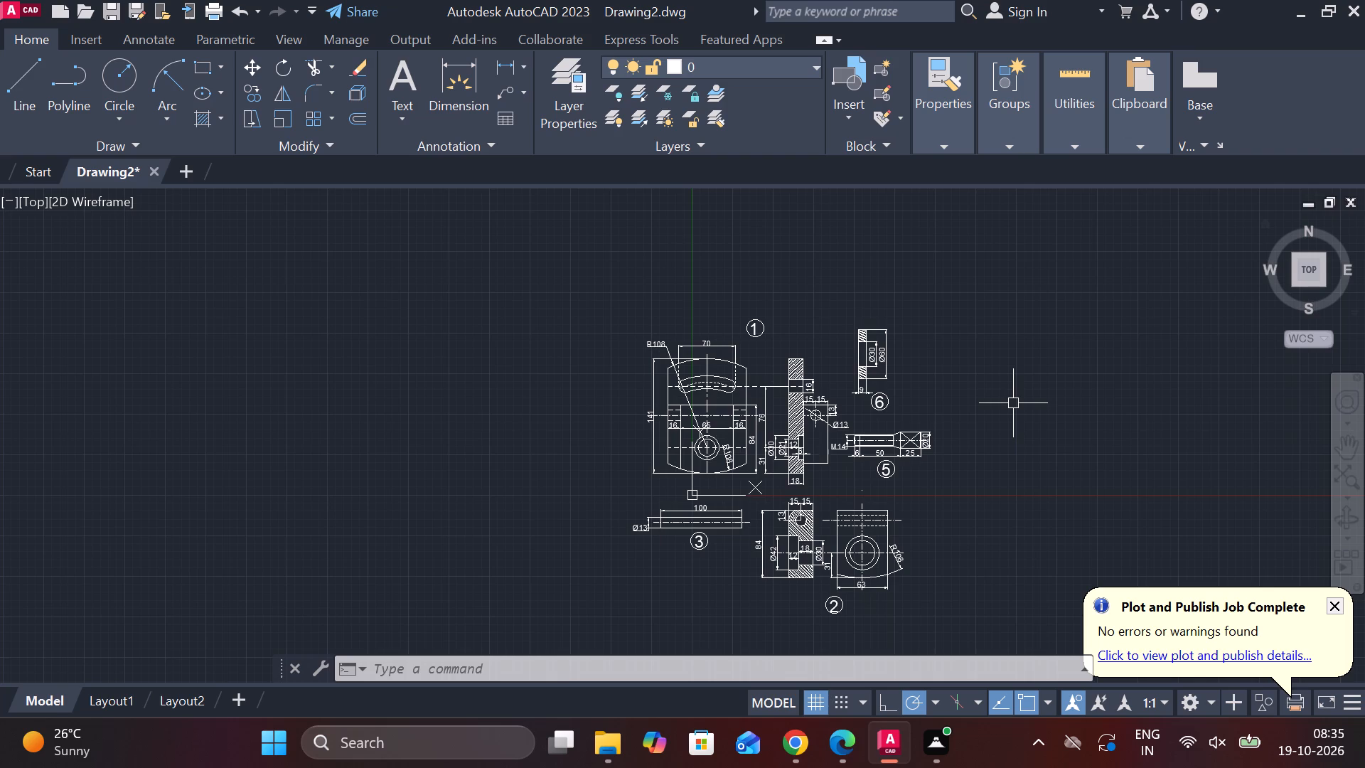
middle_click_drag(1108, 383, 854, 373)
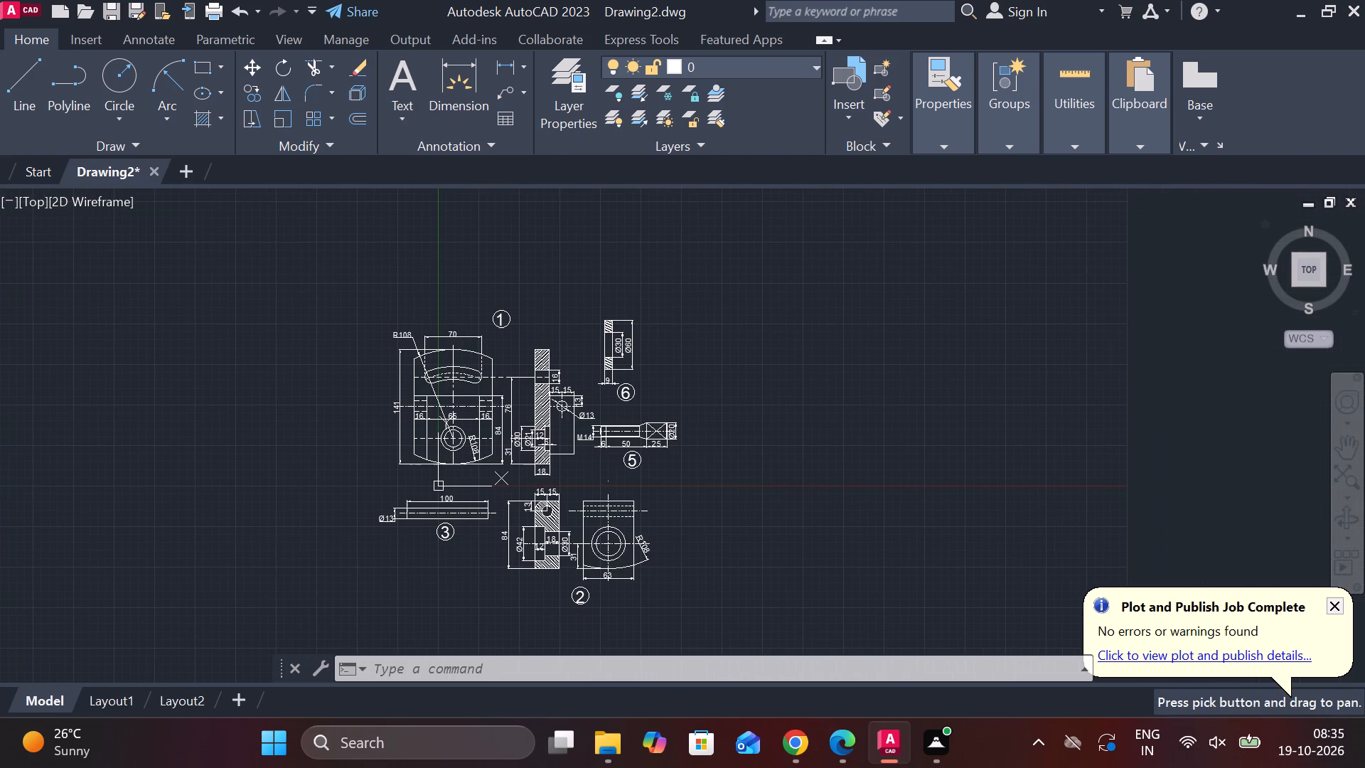
key("l")
key("Return")
left_click(756, 377)
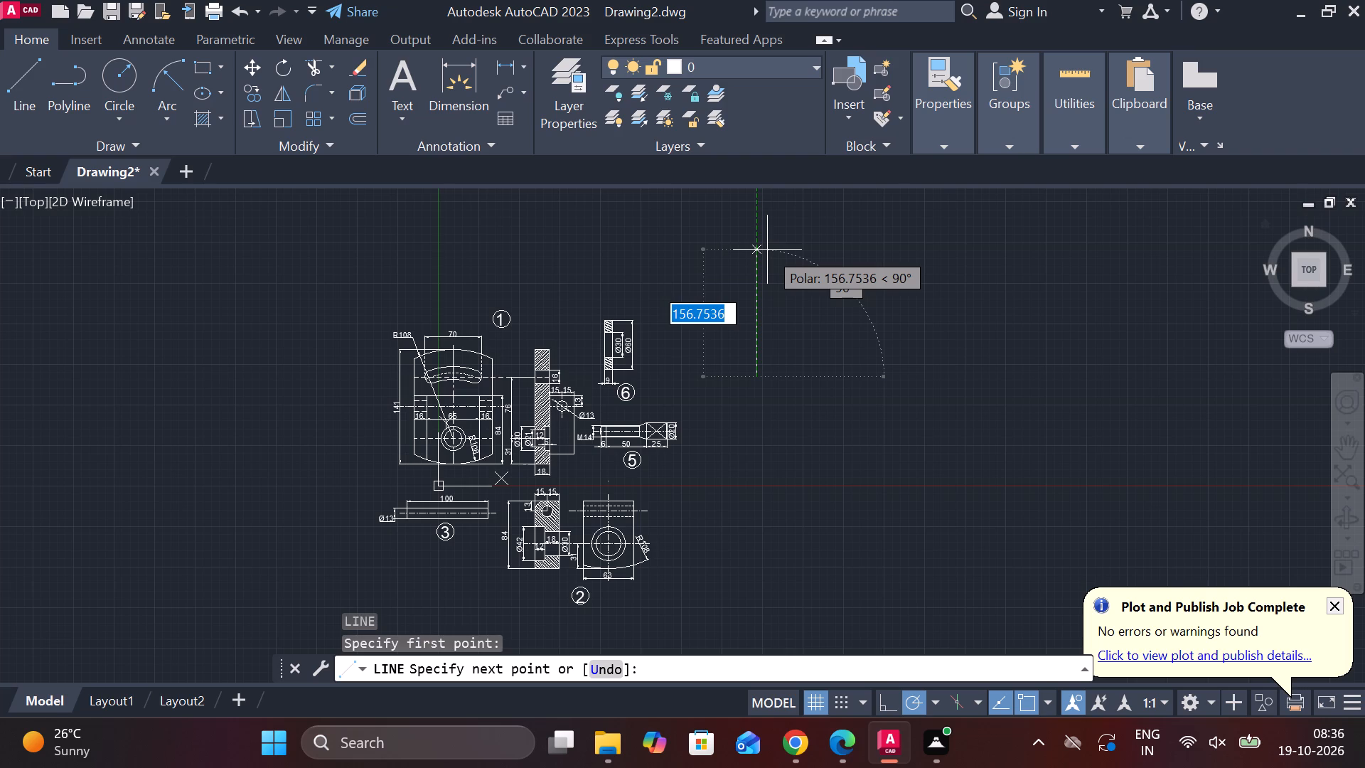
type("42")
key("space")
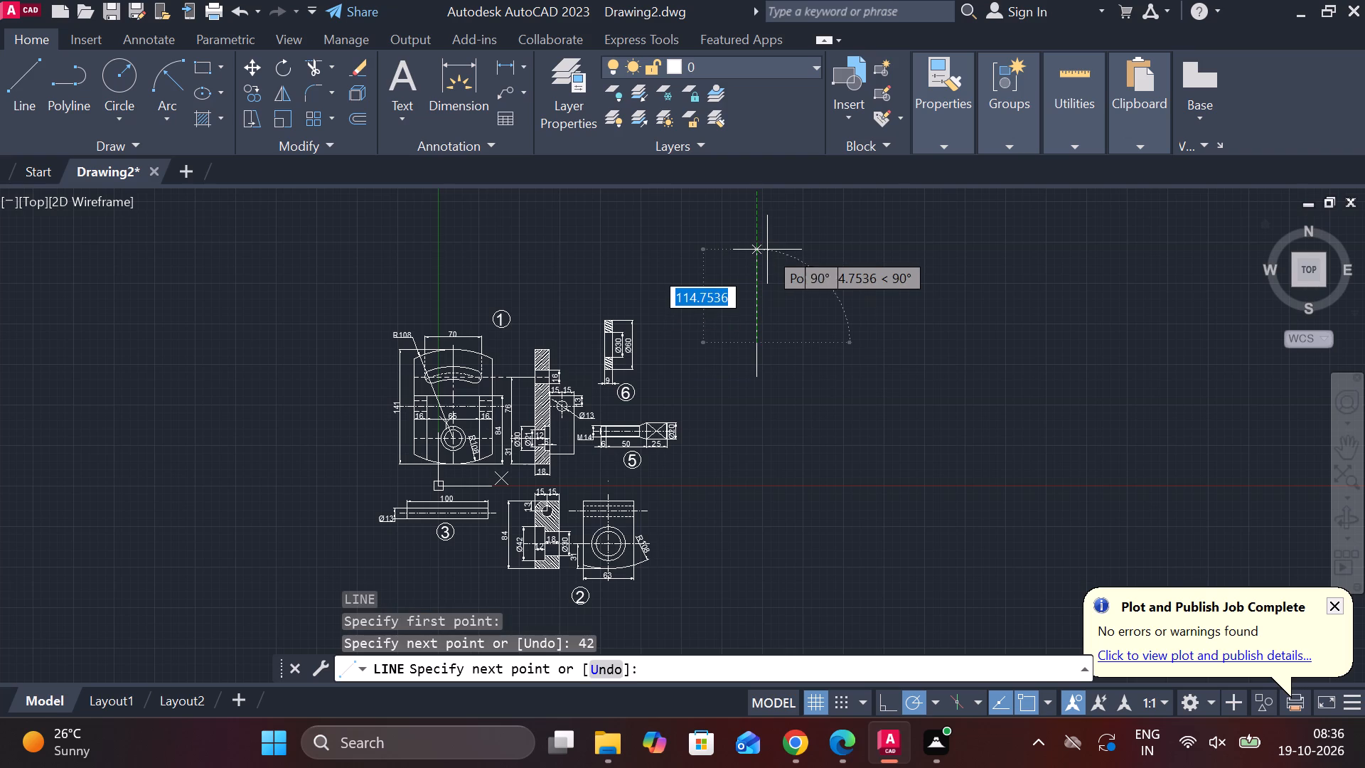
scroll(793, 336, "up", 3)
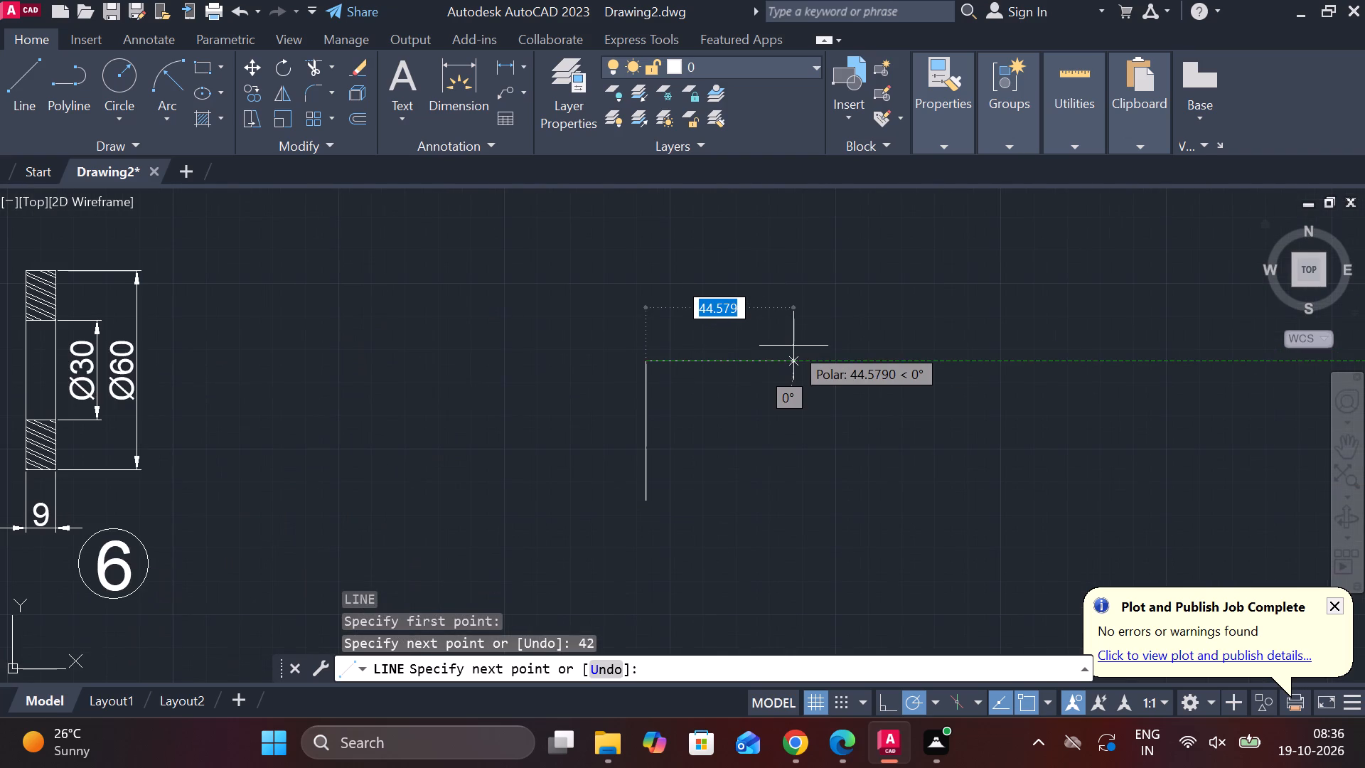
type("12")
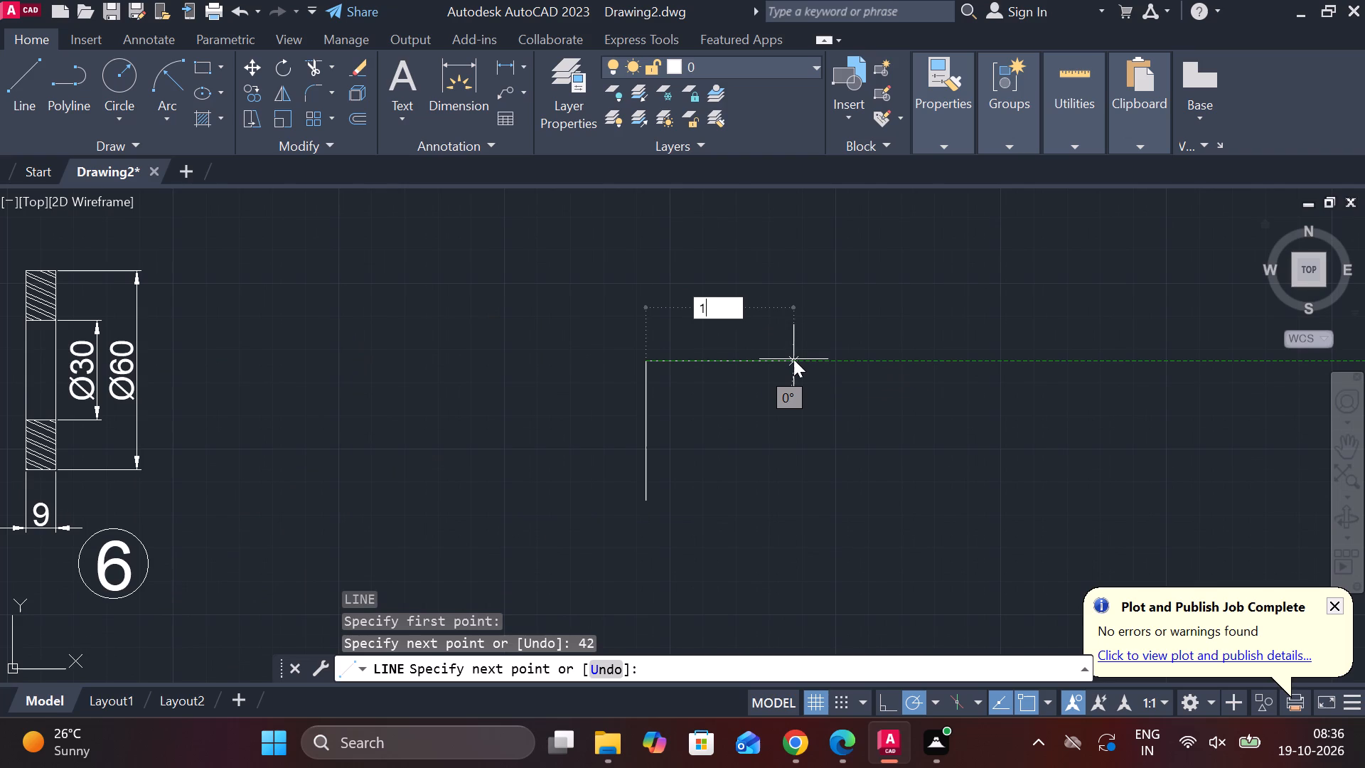
key("space")
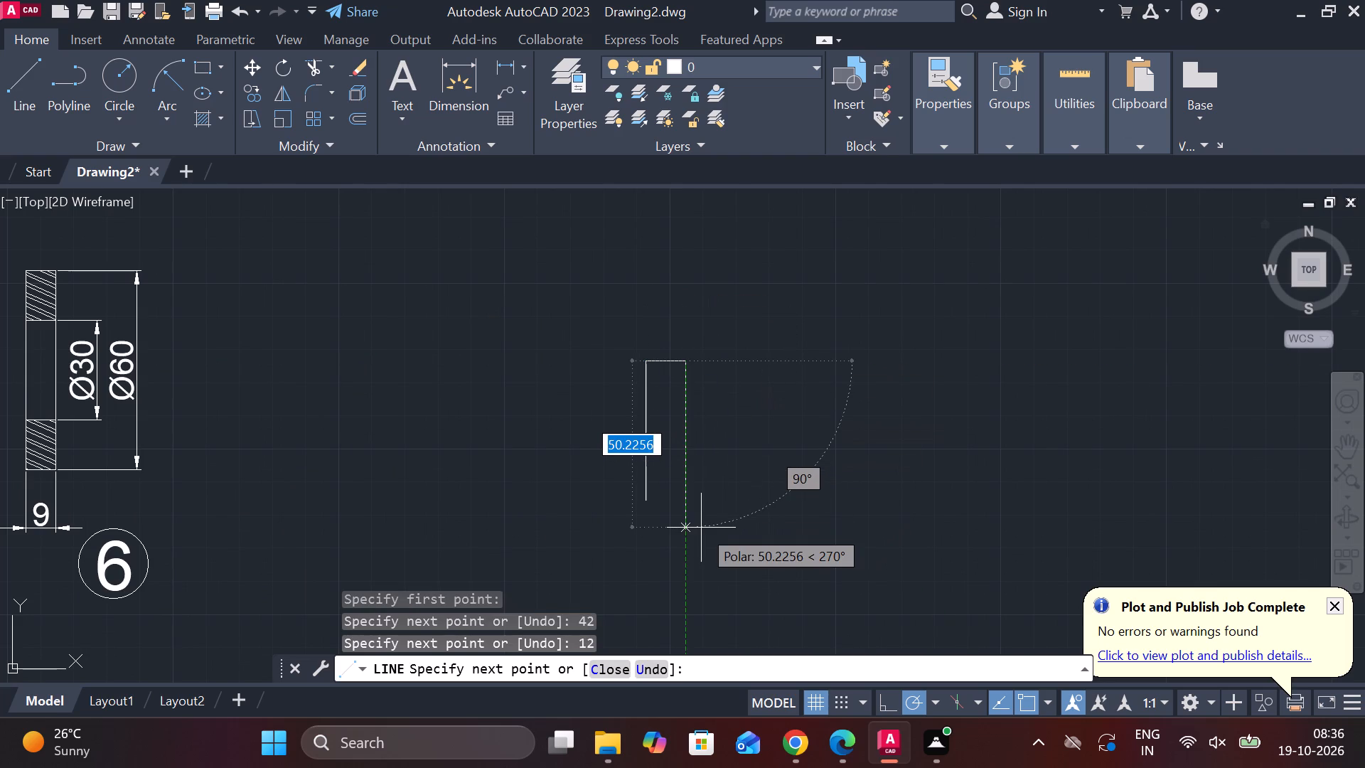
type("42")
key("space")
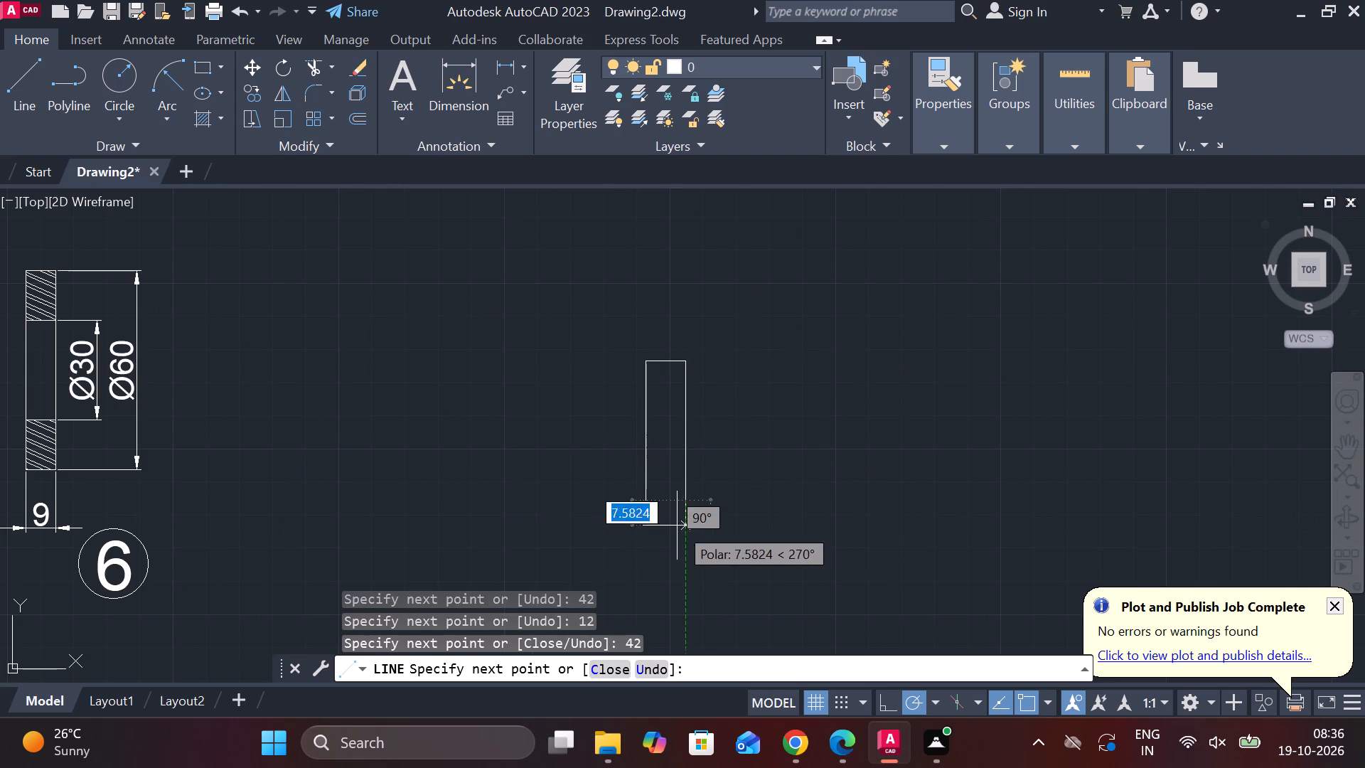
type("C")
key("space")
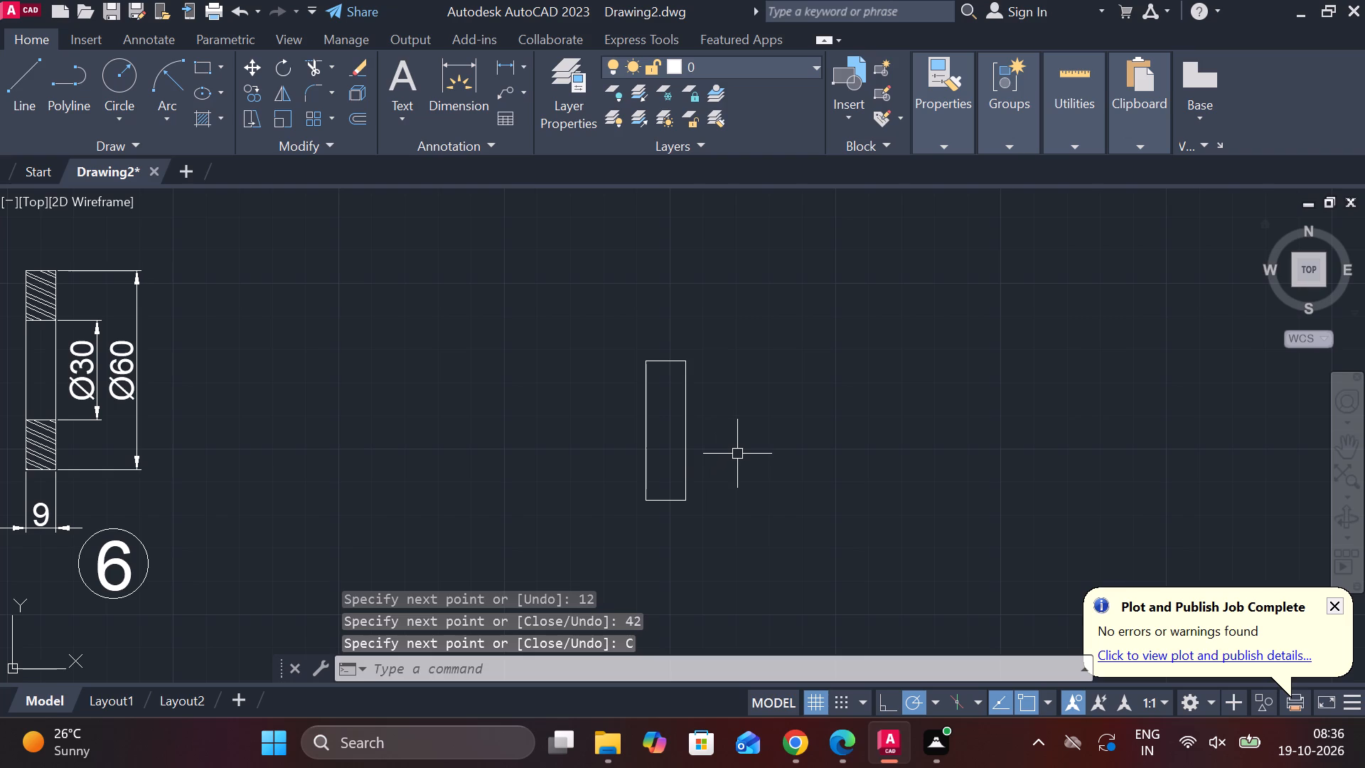
Draw a horizontal line 69 long outward from the midpoint of the rectangle's right edge.
key("l")
key("Return")
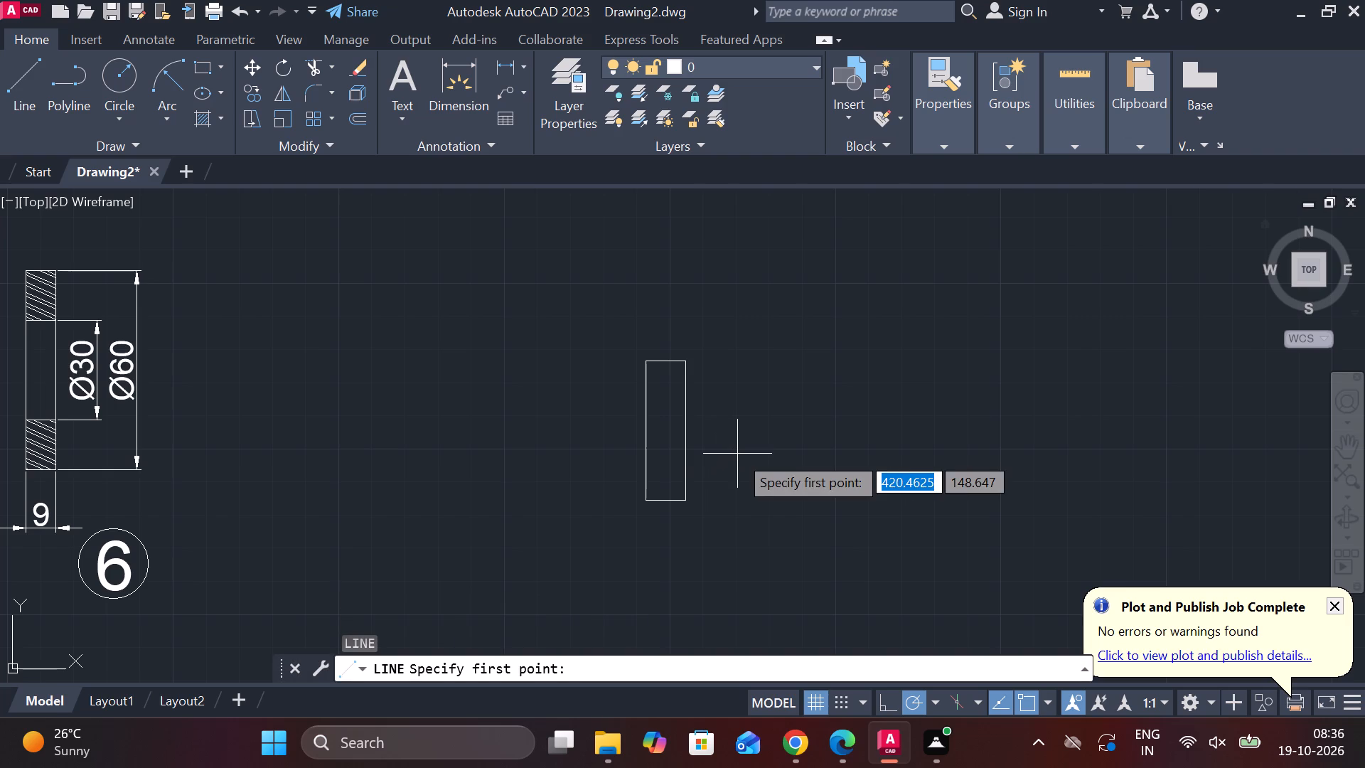
left_click(685, 432)
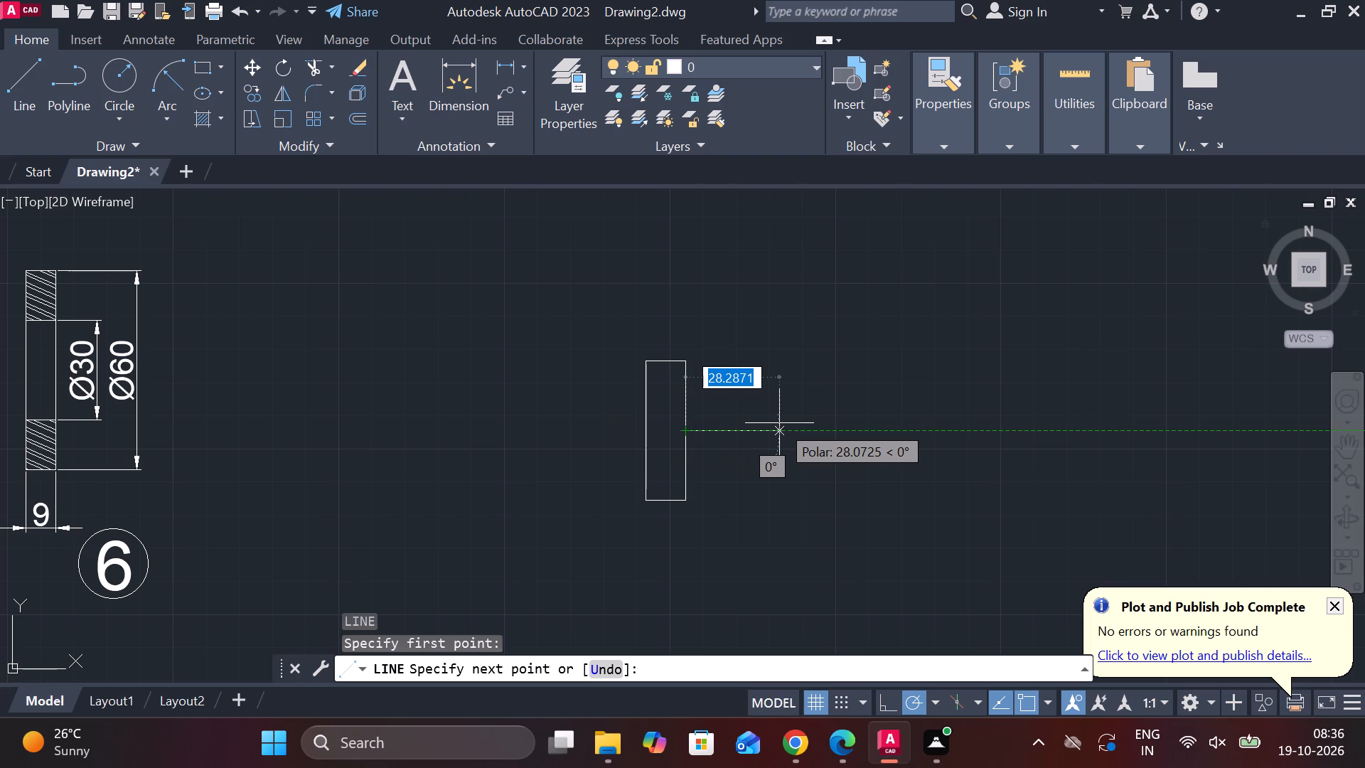
type("69")
key("Return")
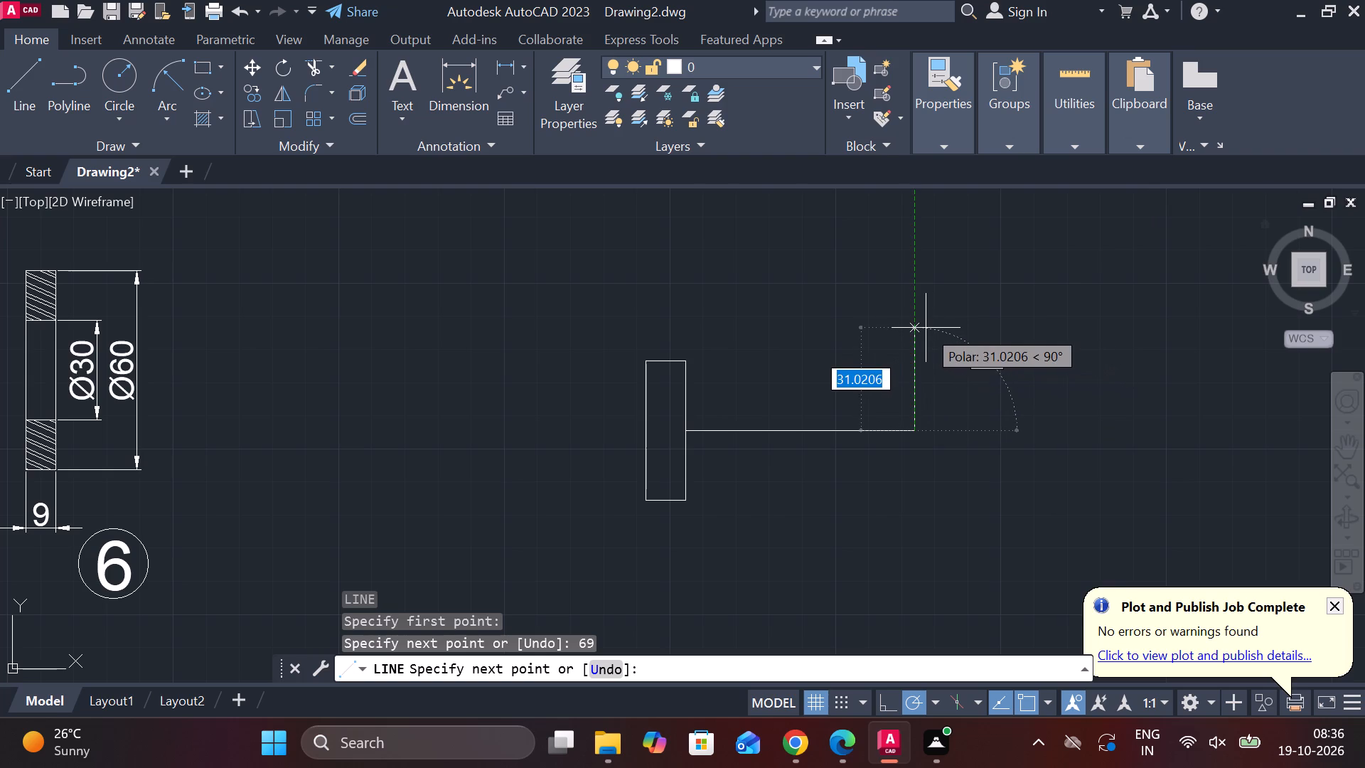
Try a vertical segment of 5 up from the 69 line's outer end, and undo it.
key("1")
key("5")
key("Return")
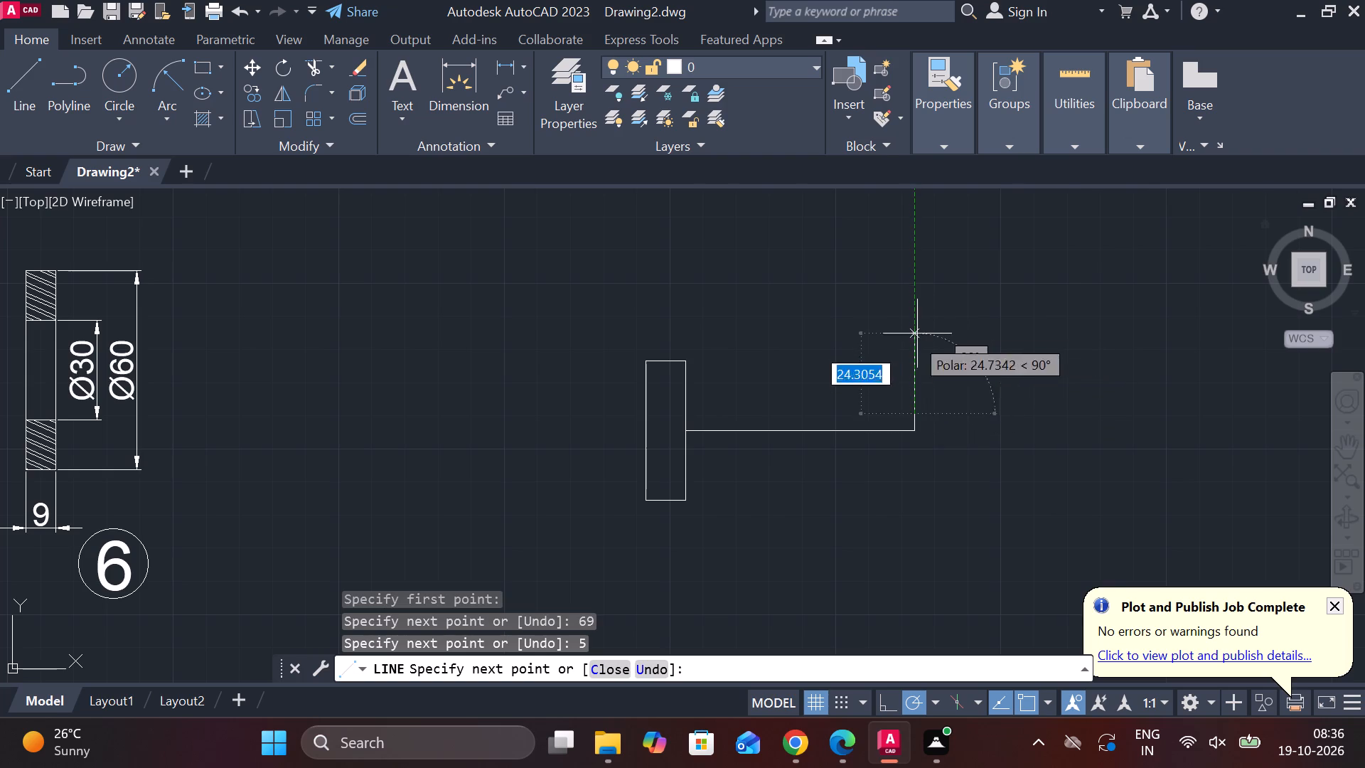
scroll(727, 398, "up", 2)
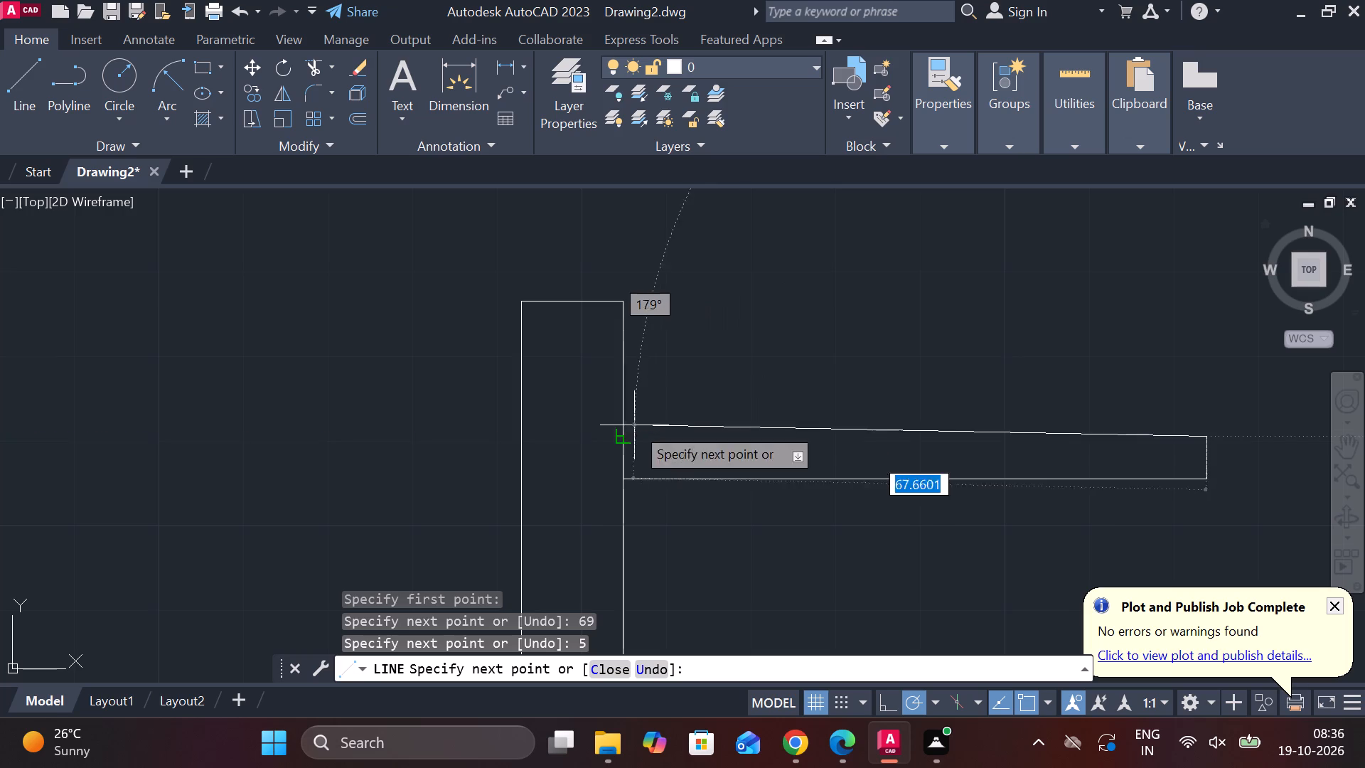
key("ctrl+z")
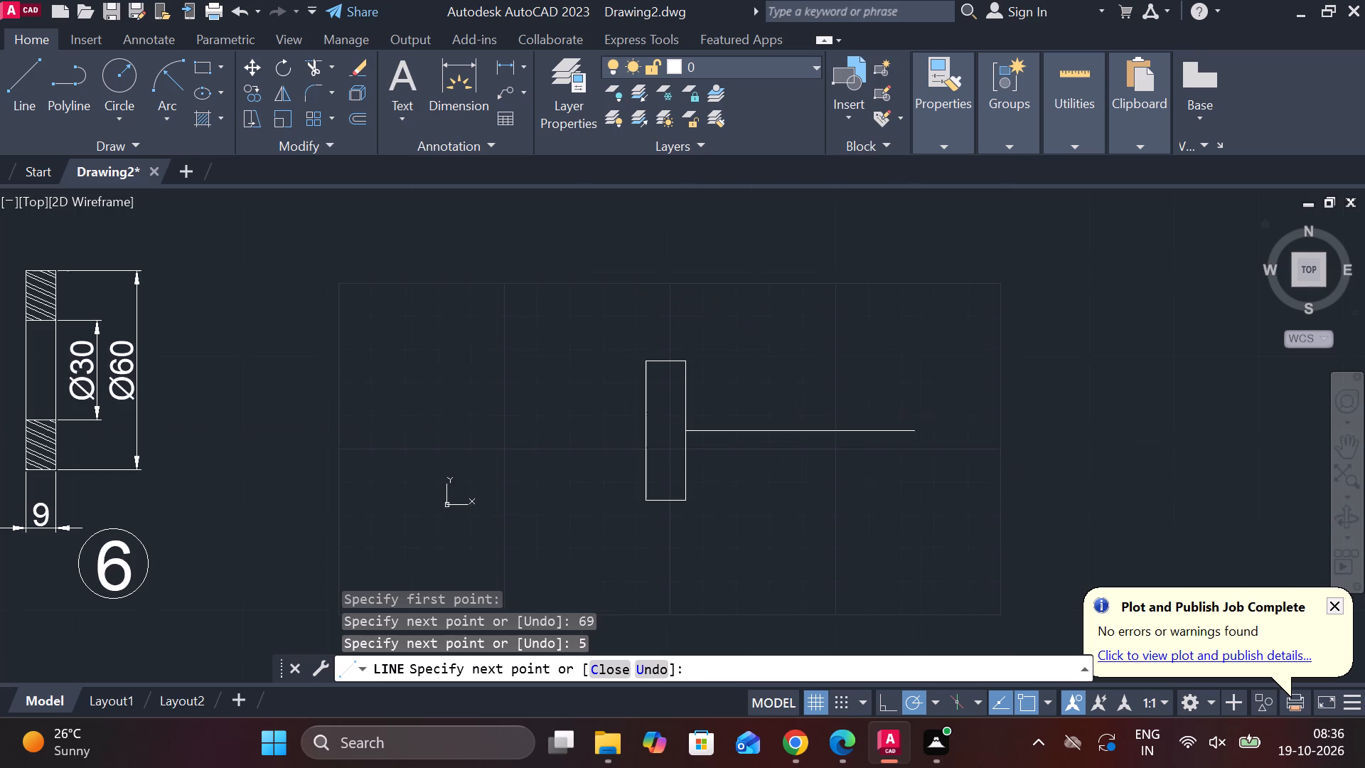
Draw the shank's upper half: 15 up from the centre line's outer end, and a horizontal line back into the head rectangle.
type("15")
key("space")
scroll(557, 366, "up", 1)
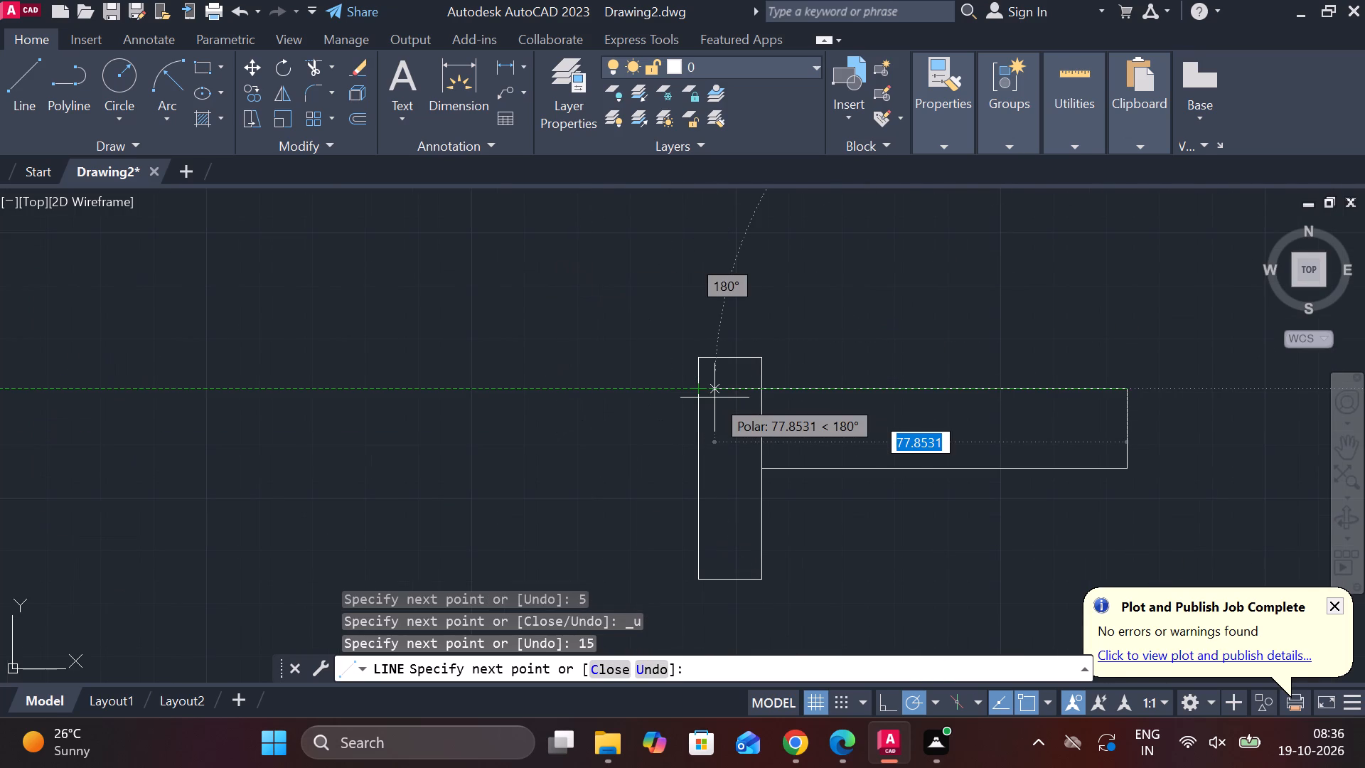
left_click(714, 398)
key("Escape")
Draw the shank's lower half: 15 down from the centre line's outer end, and a horizontal line back into the head rectangle.
key("l")
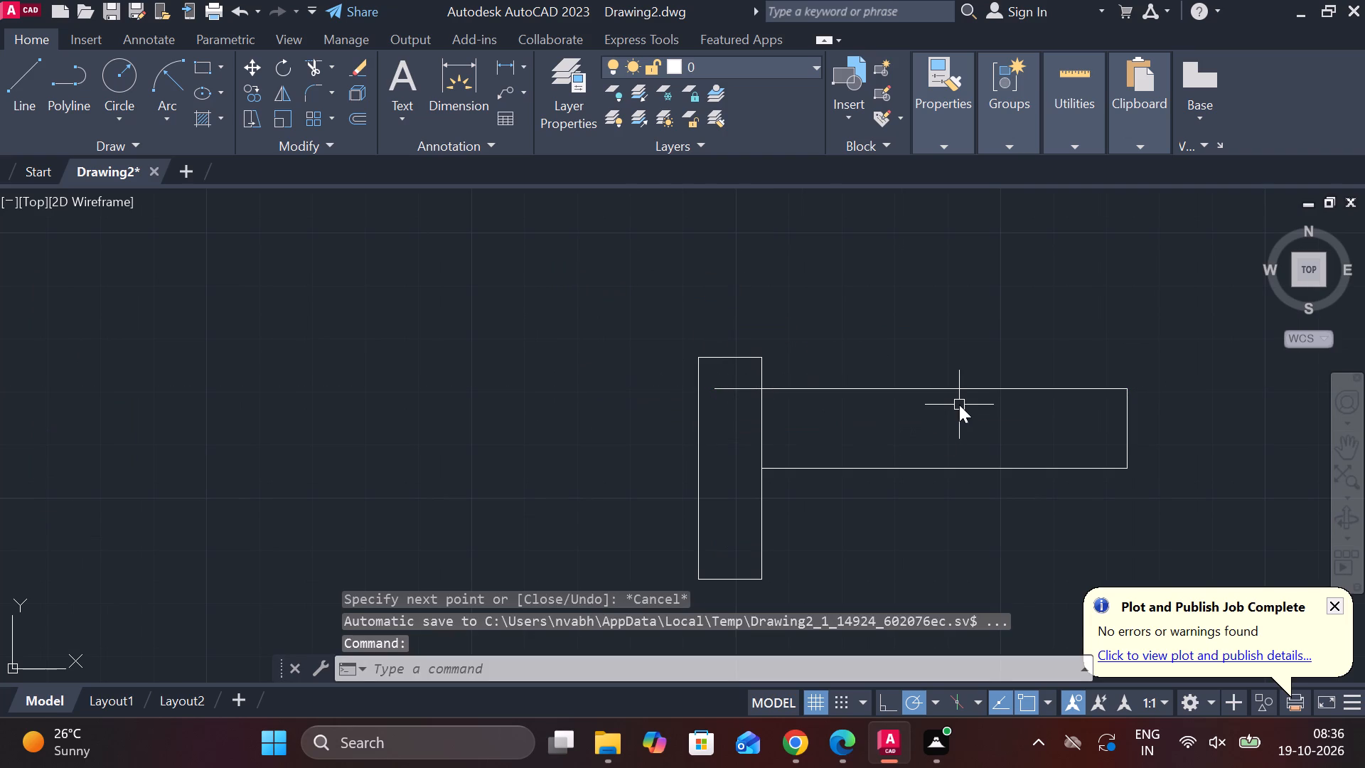
key("Return")
left_click(1129, 475)
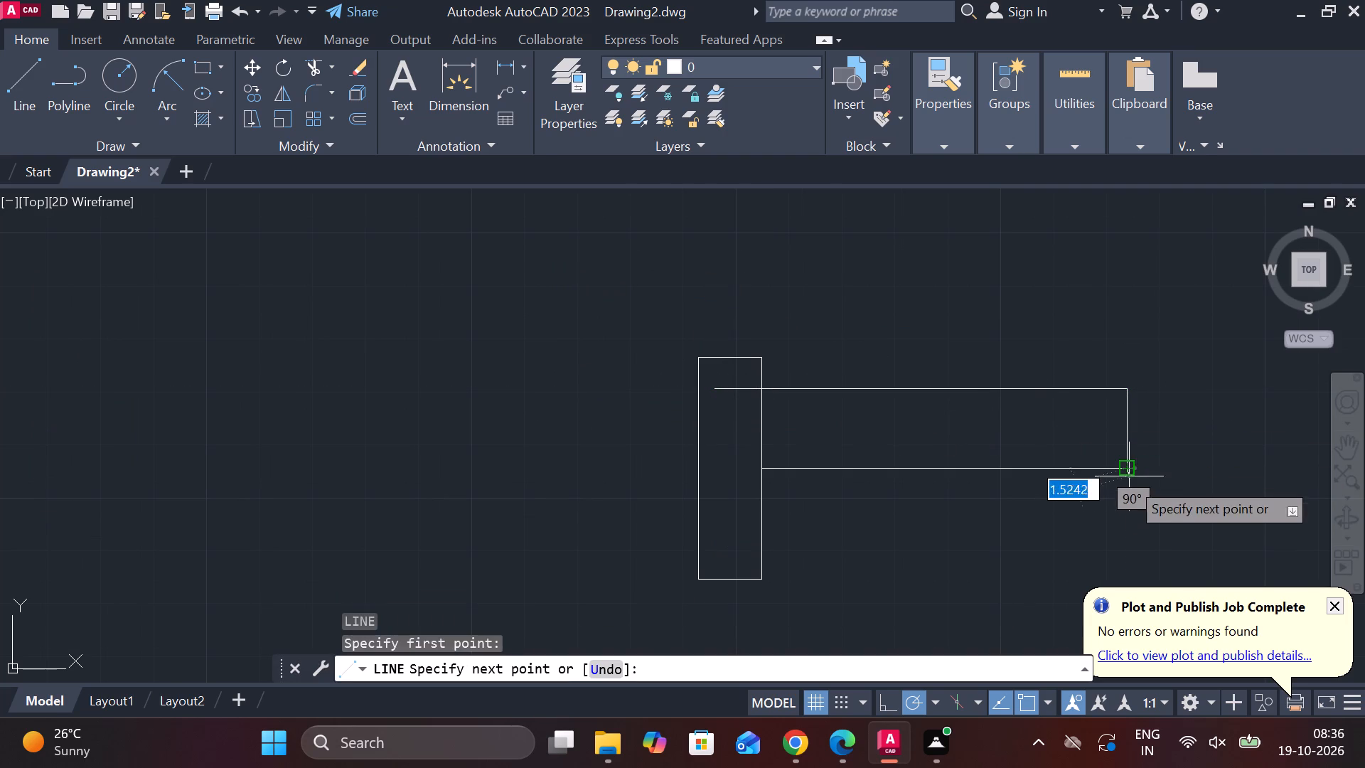
type("15")
key("space")
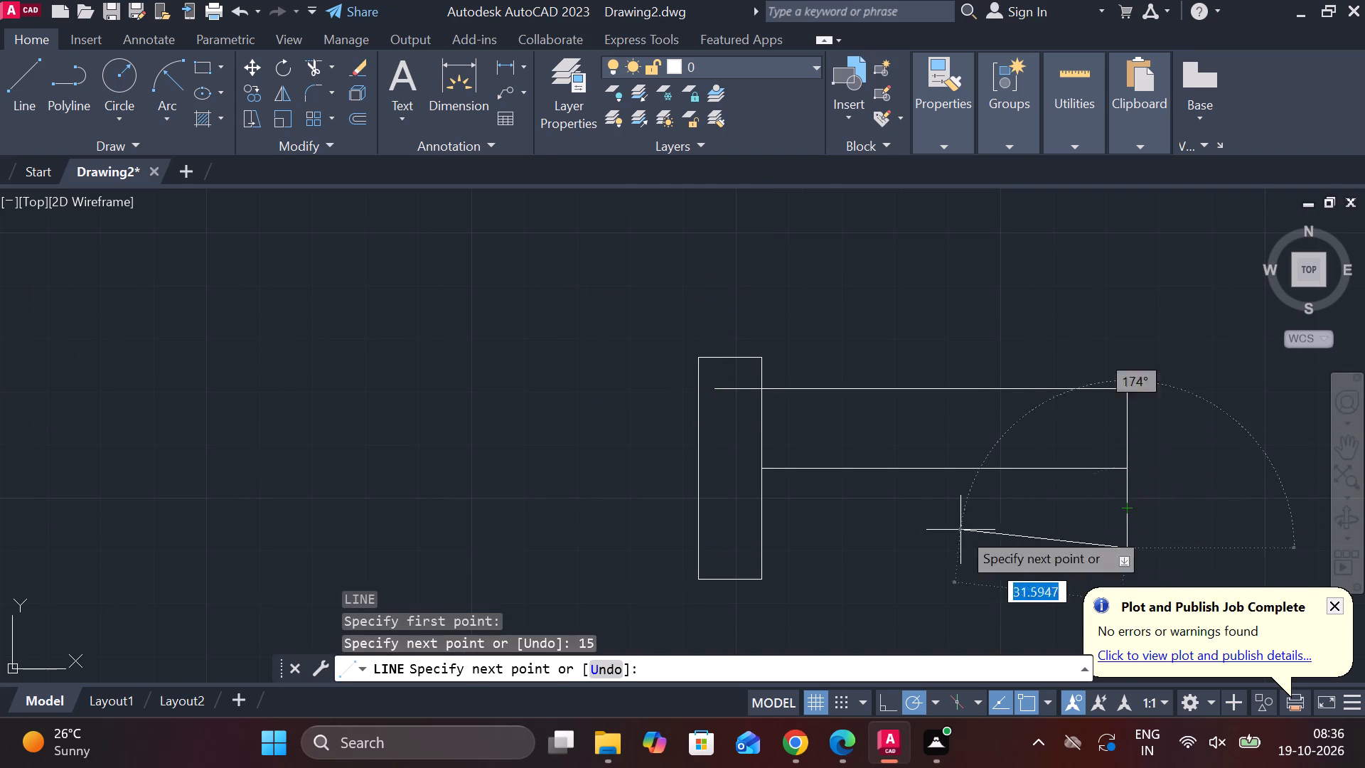
middle_click_drag(820, 536, 813, 445)
left_click(723, 457)
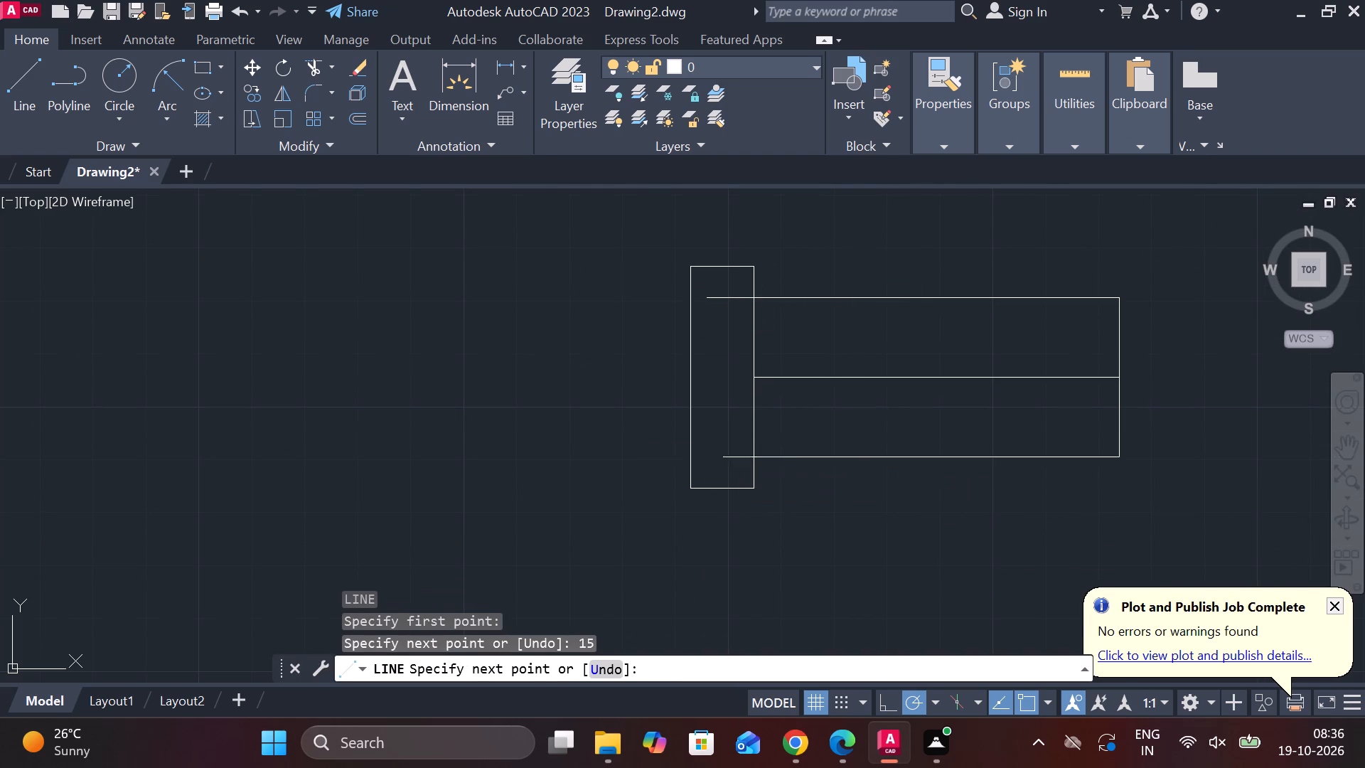
key("Escape")
Trim the ends of the two shank edges that run inside the head rectangle.
key("t")
type("R")
key("space")
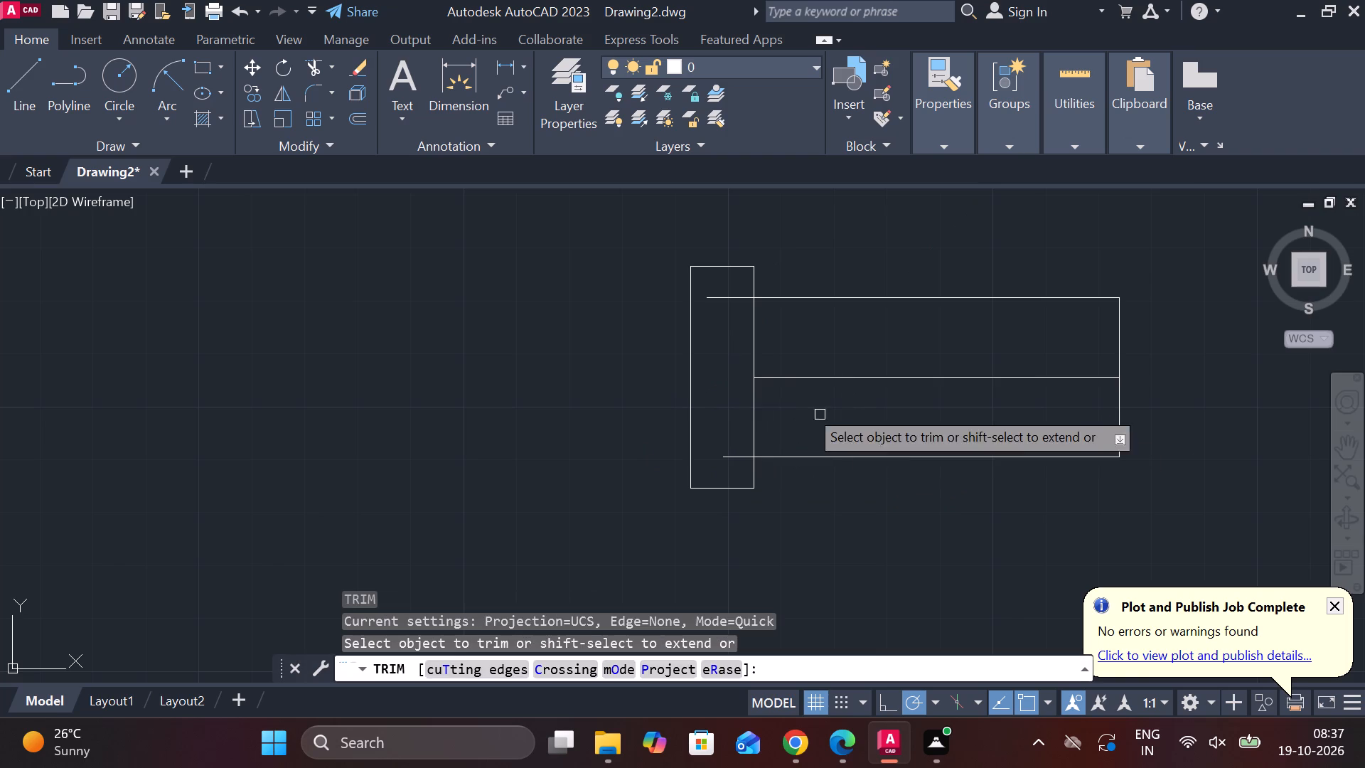
left_click(729, 293)
left_click(733, 454)
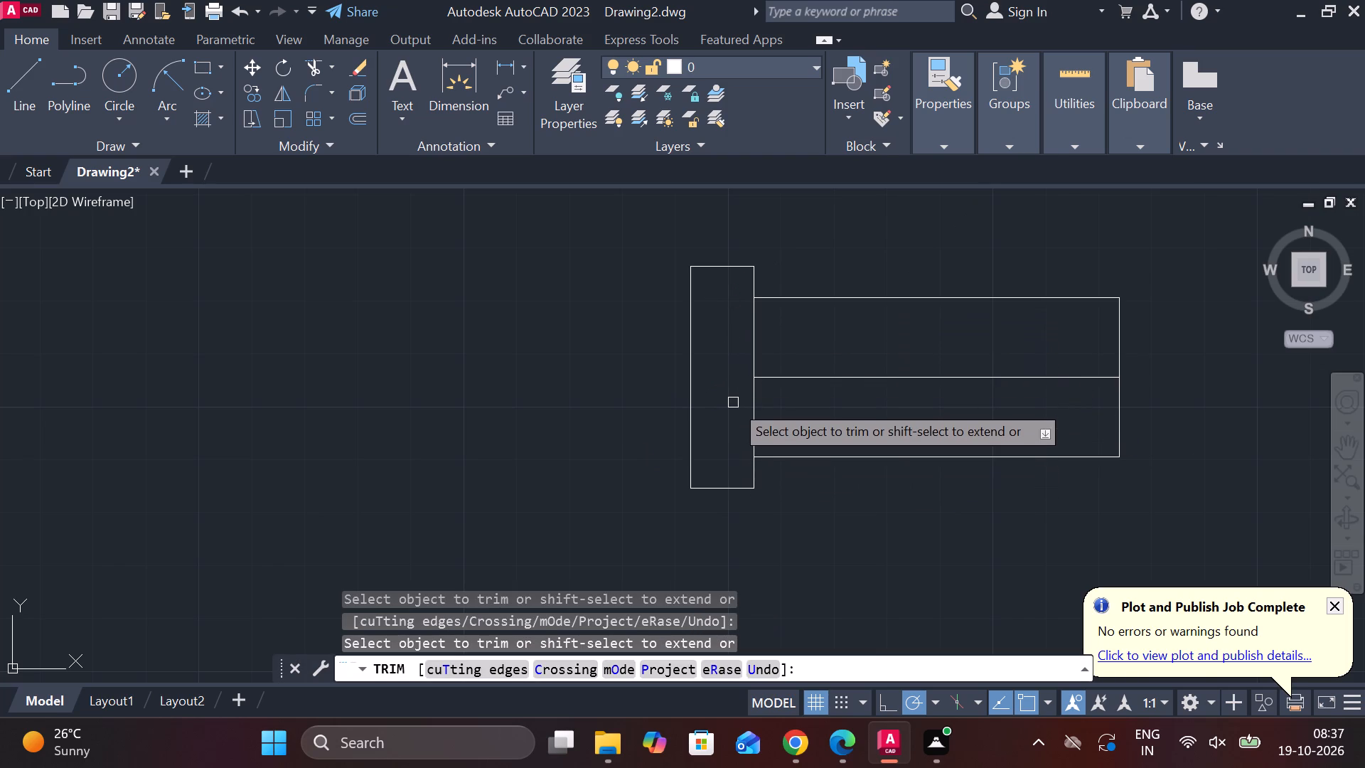
middle_click_drag(733, 402, 575, 399)
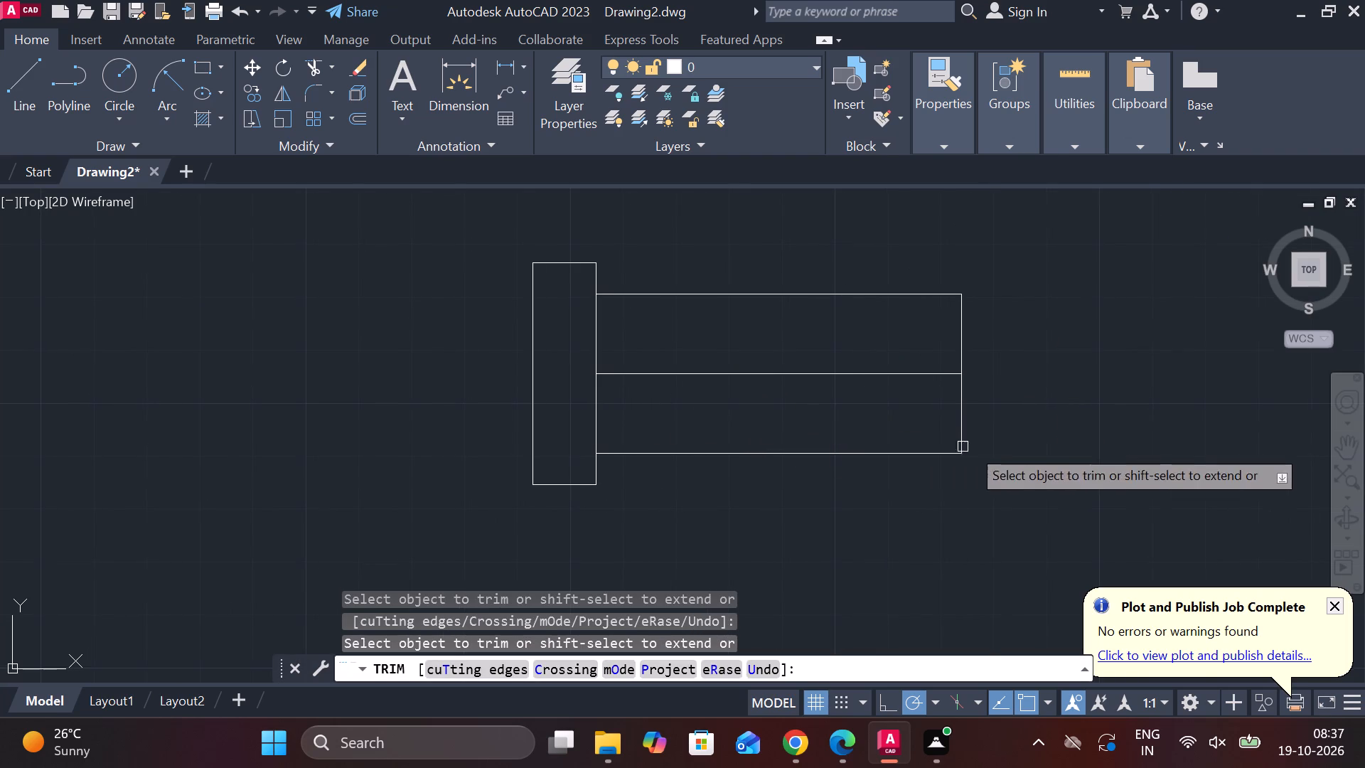
key("Escape")
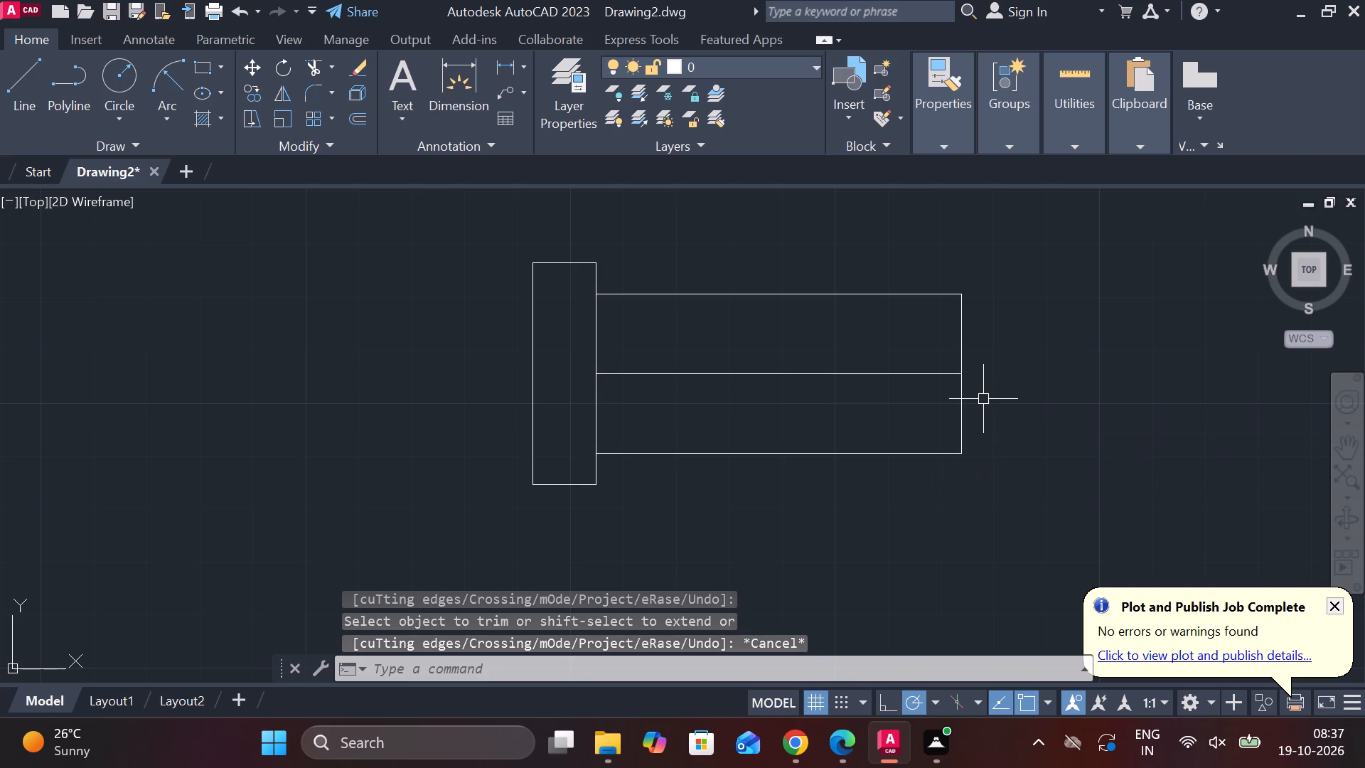
Extend the centre line 24 beyond the shank's end with a new line, and draw a vertical line 12 up from its tip.
key("l")
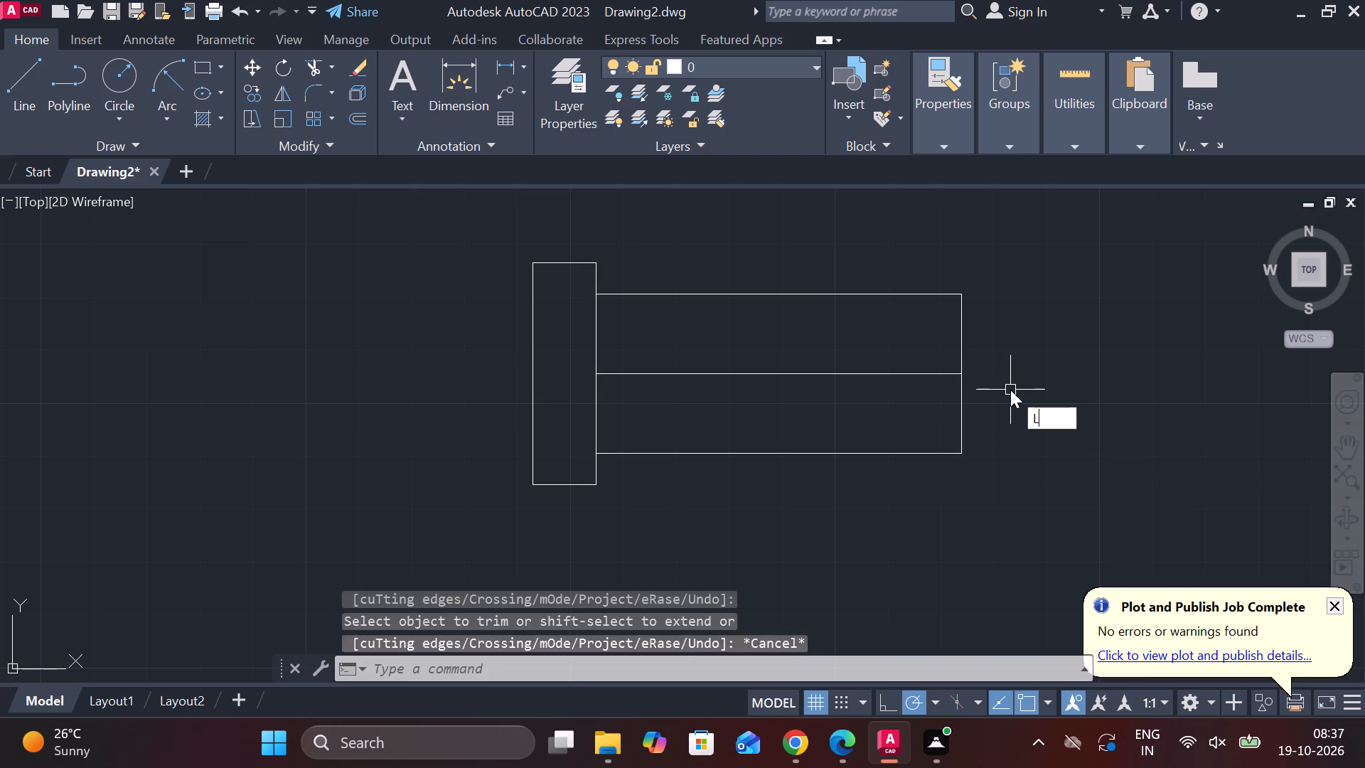
key("Return")
left_click(961, 369)
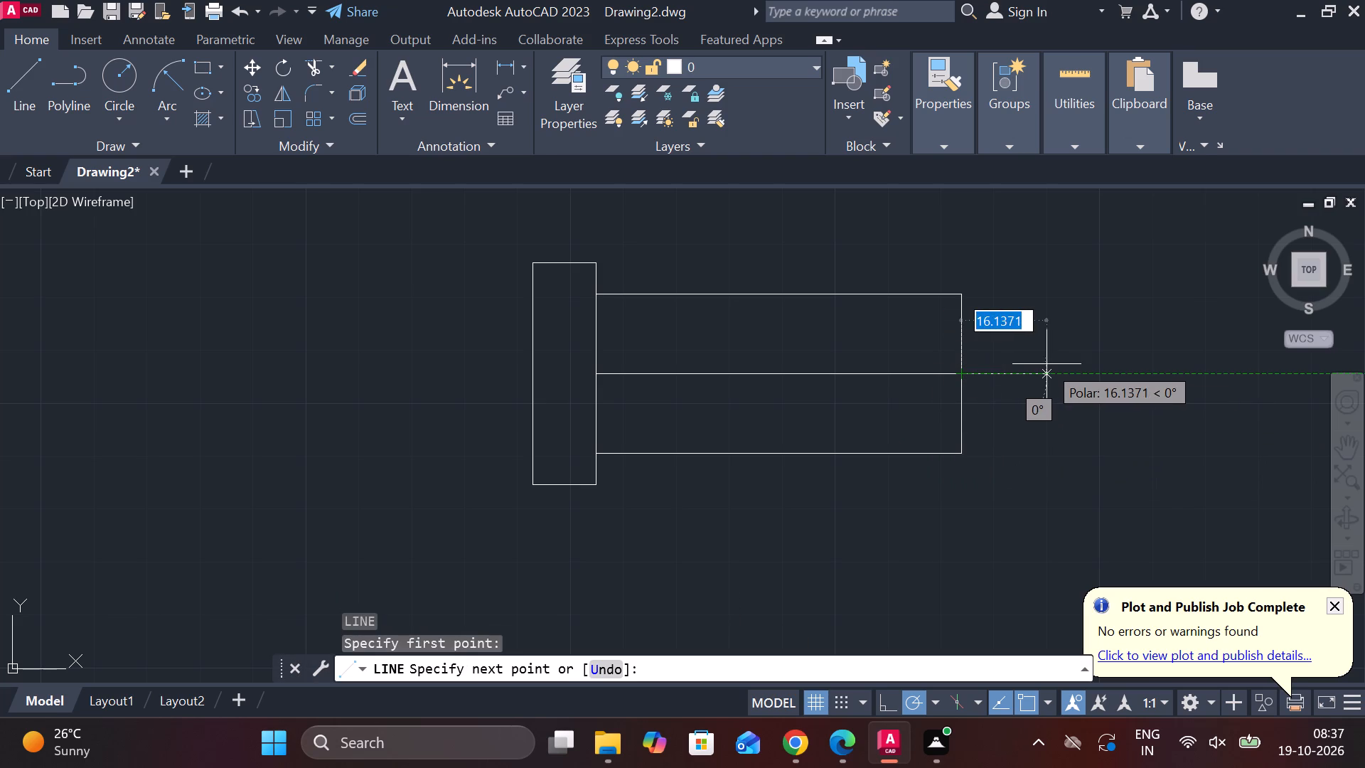
type("24")
key("space")
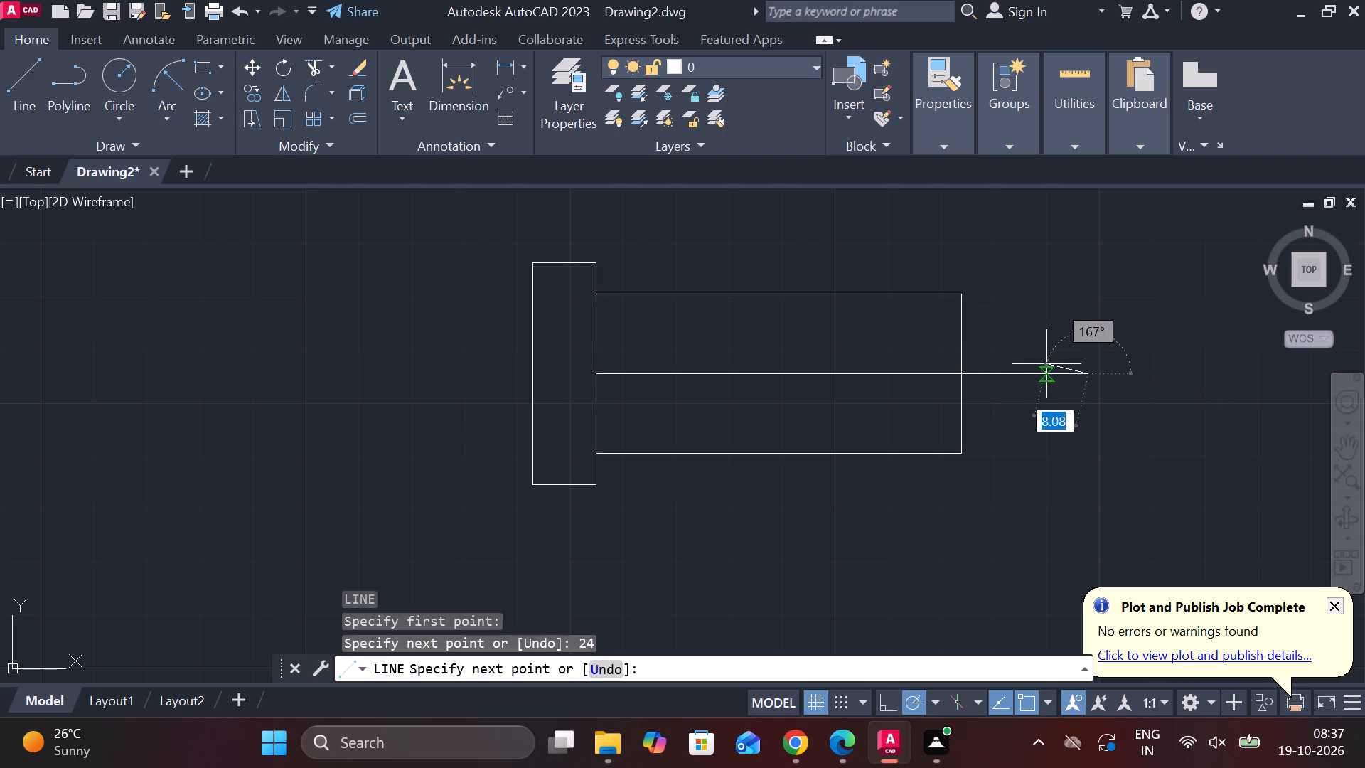
type("12")
key("space")
key("Escape")
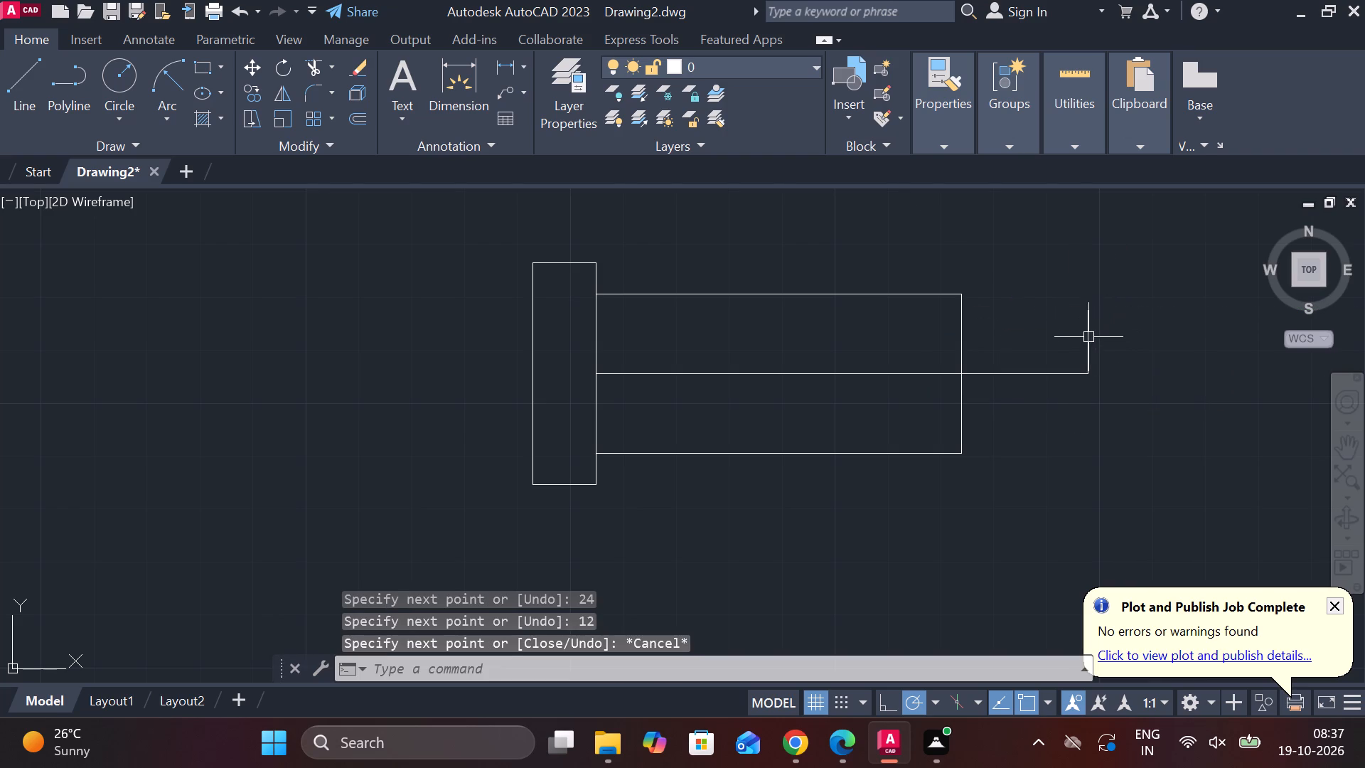
Stretch the lower end of the vertical end line 12 downward, below the centre line.
left_click(1088, 337)
left_click(1086, 374)
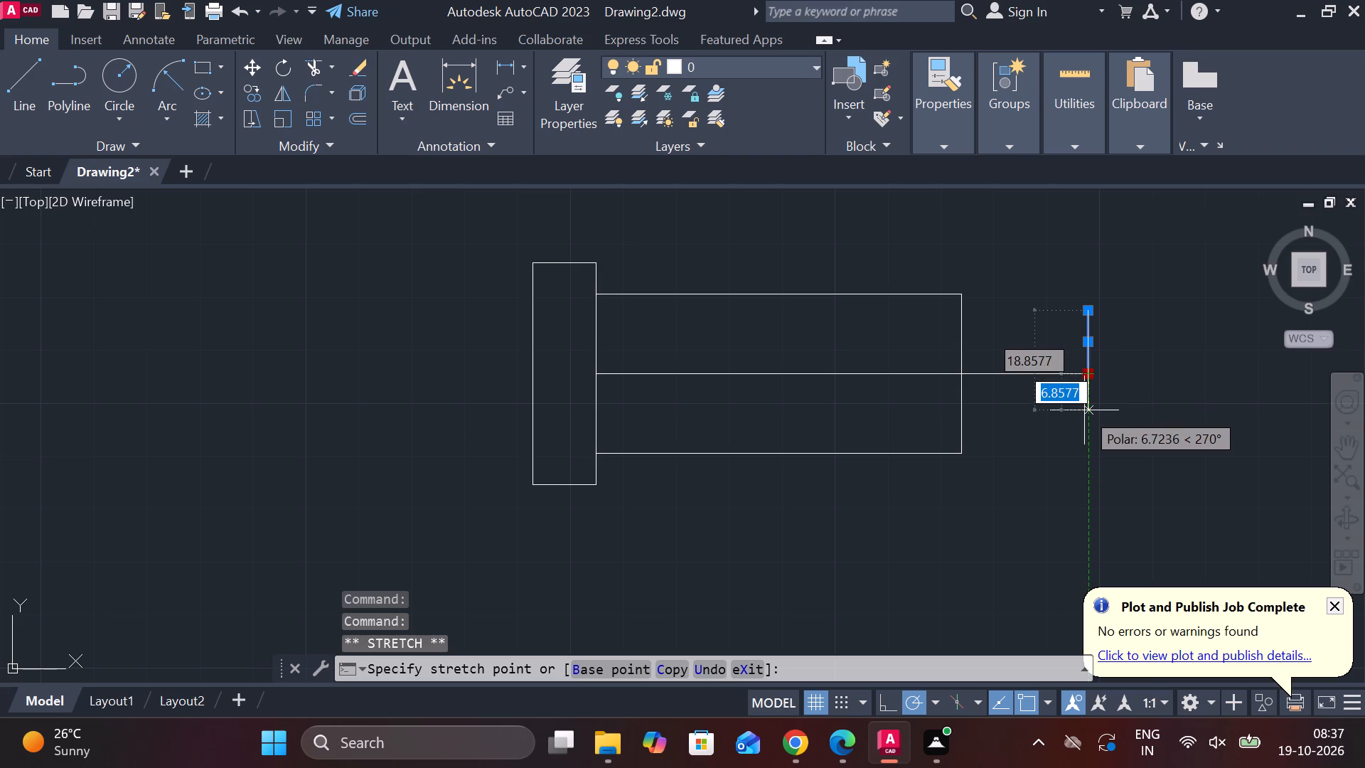
type("12")
key("space")
key("Escape")
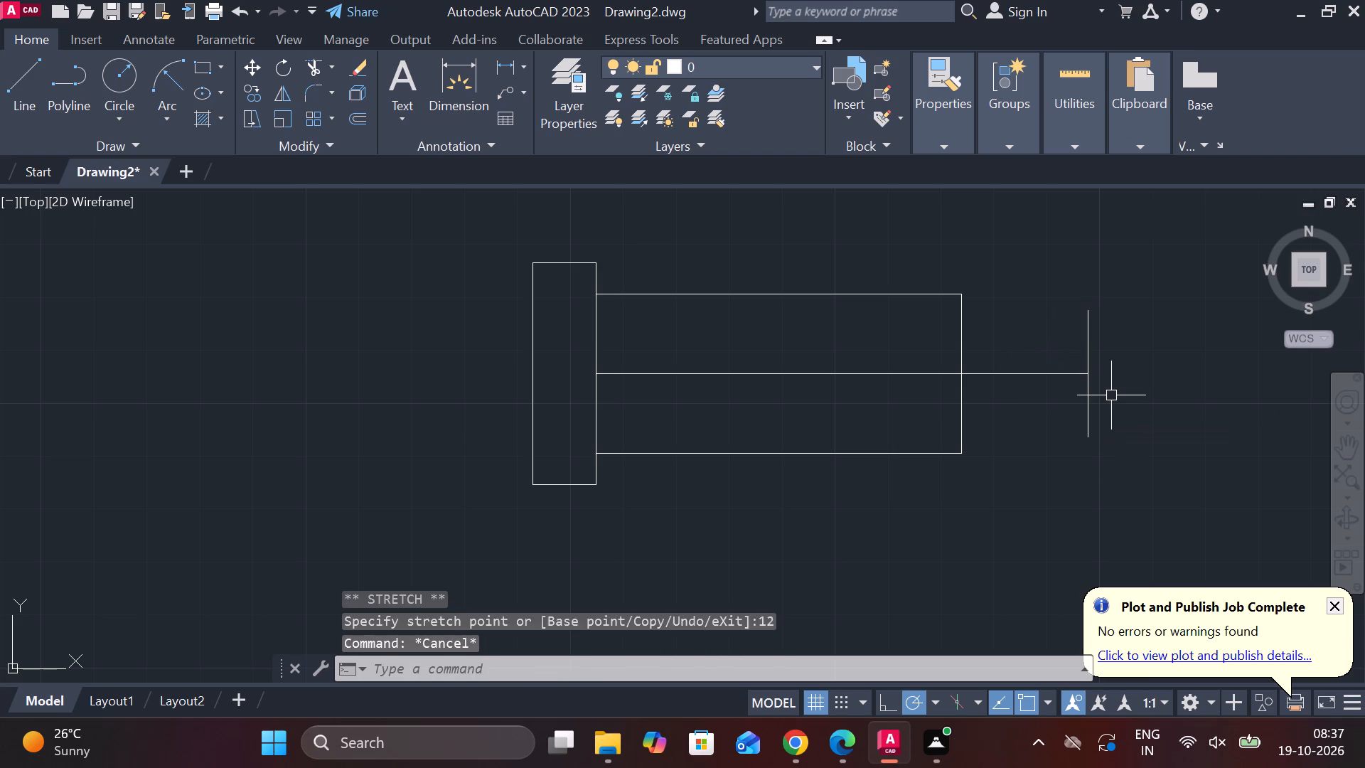
Draw the two sloping lines of the taper, joining the shank's lower and upper corners to the ends of the vertical end line.
key("l")
key("Return")
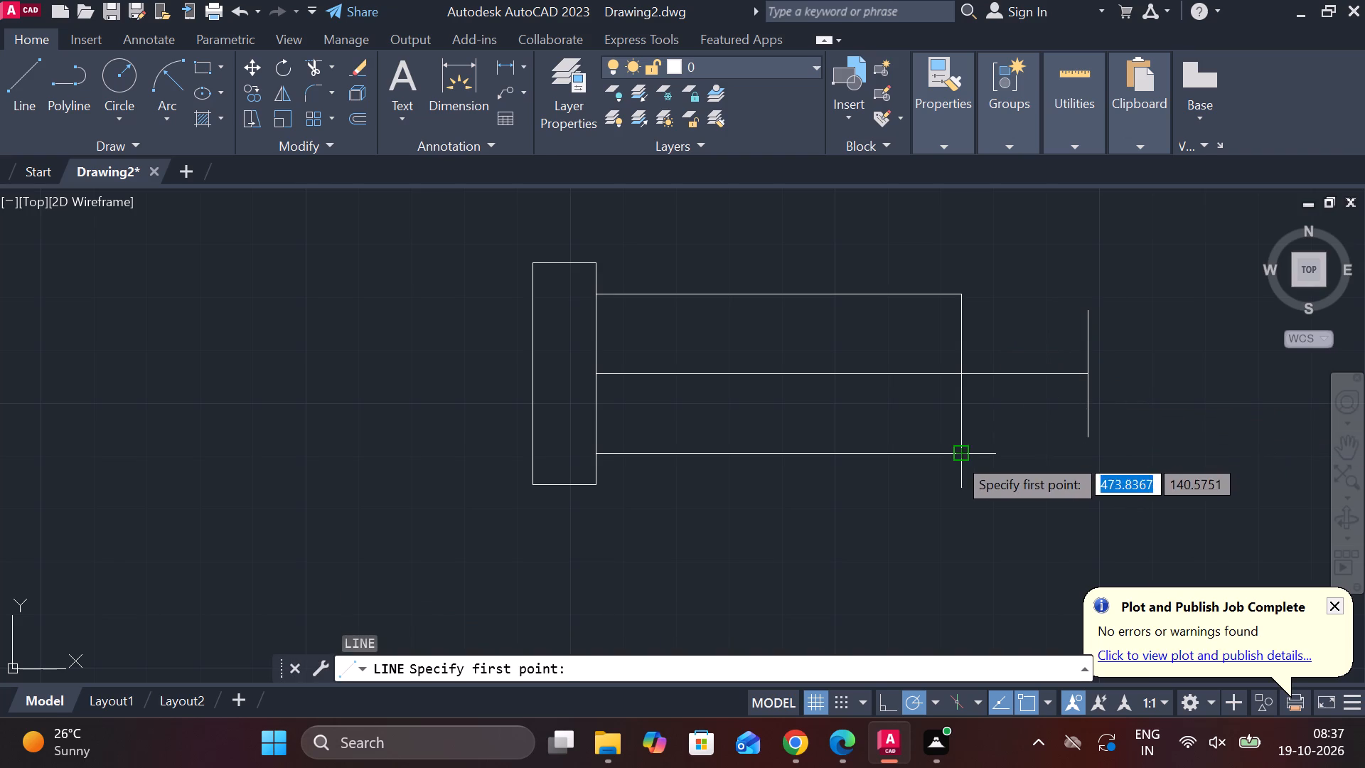
left_click(956, 456)
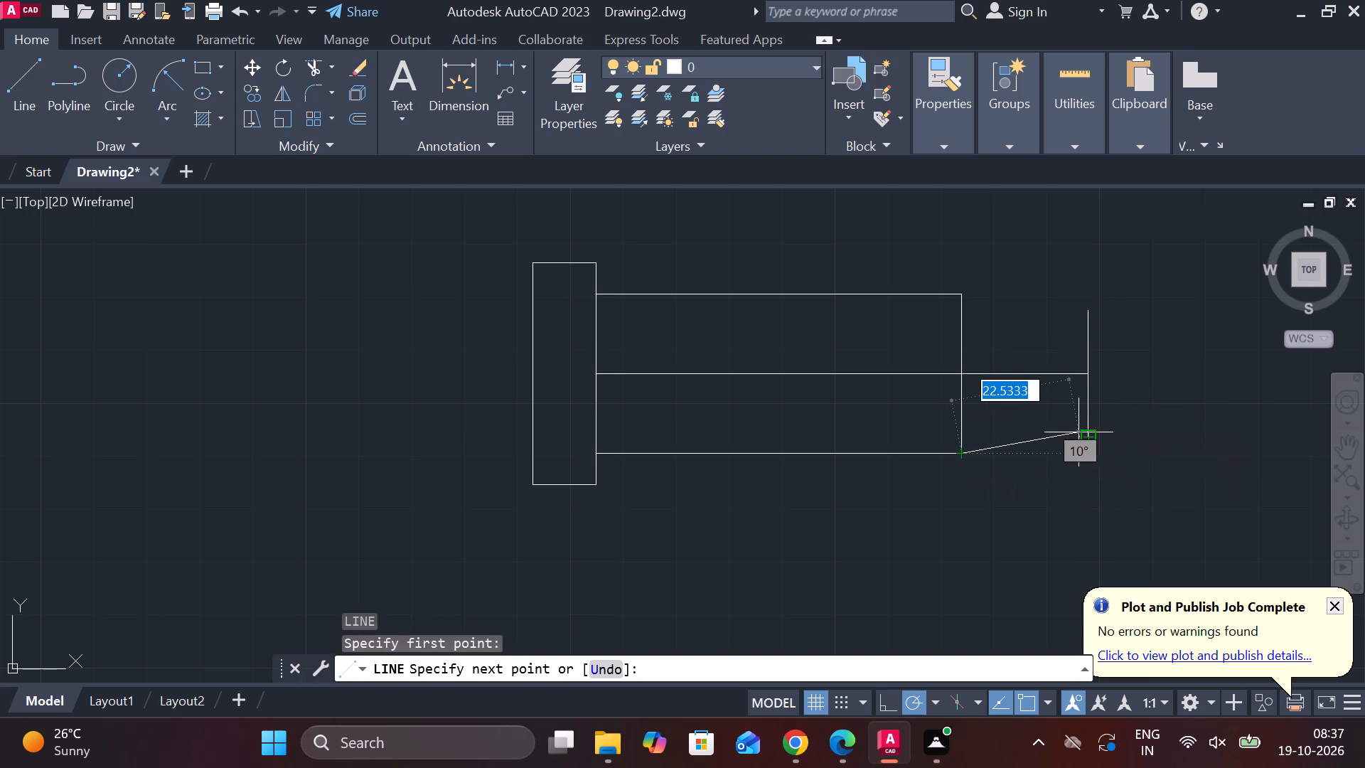
left_click(1084, 432)
key("Escape")
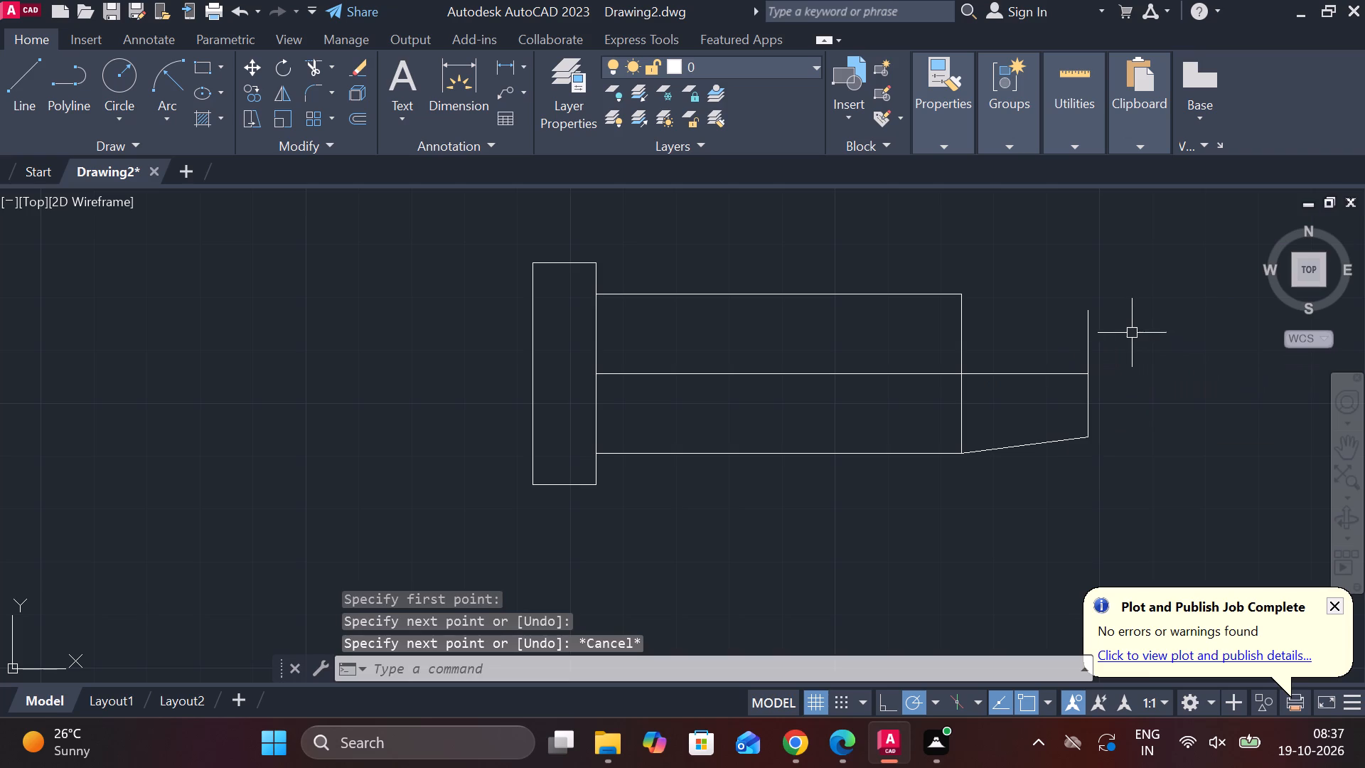
key("space")
left_click(968, 291)
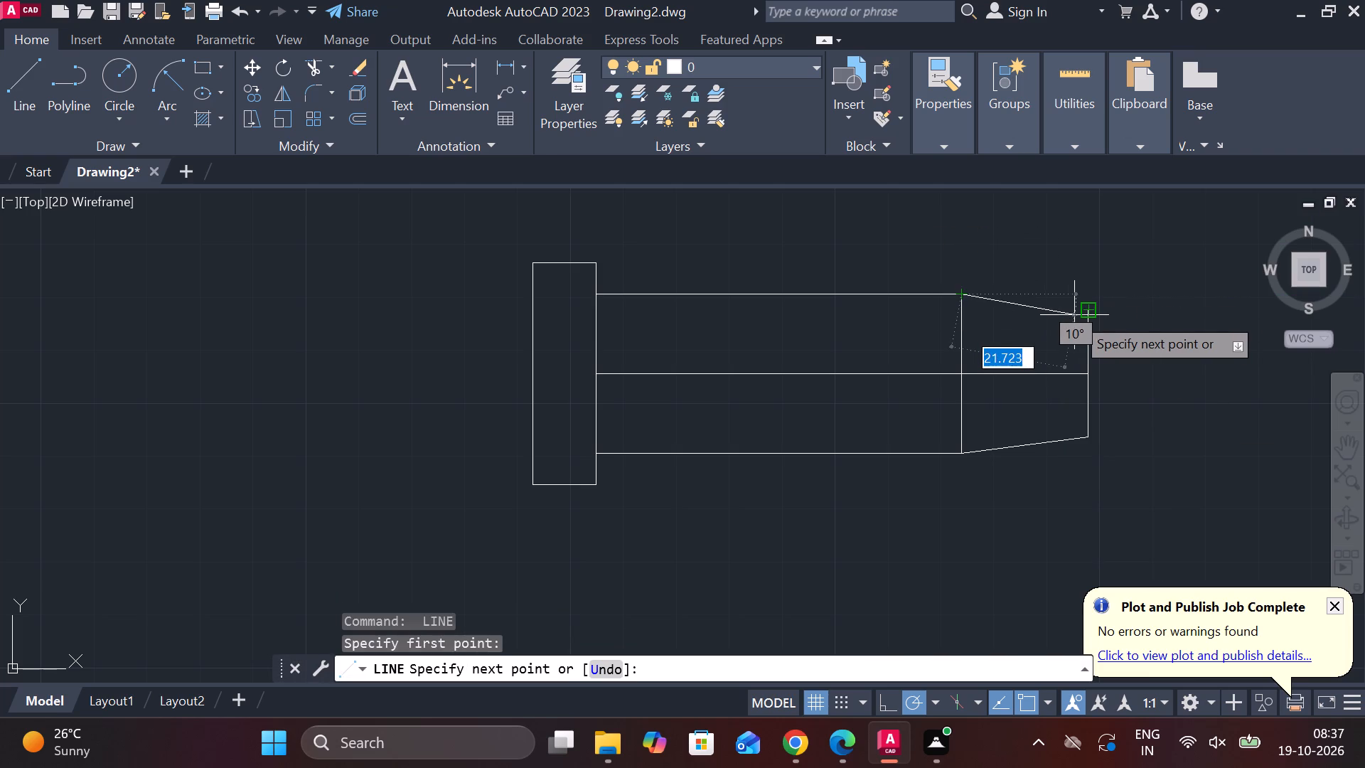
left_click(1085, 315)
key("Escape")
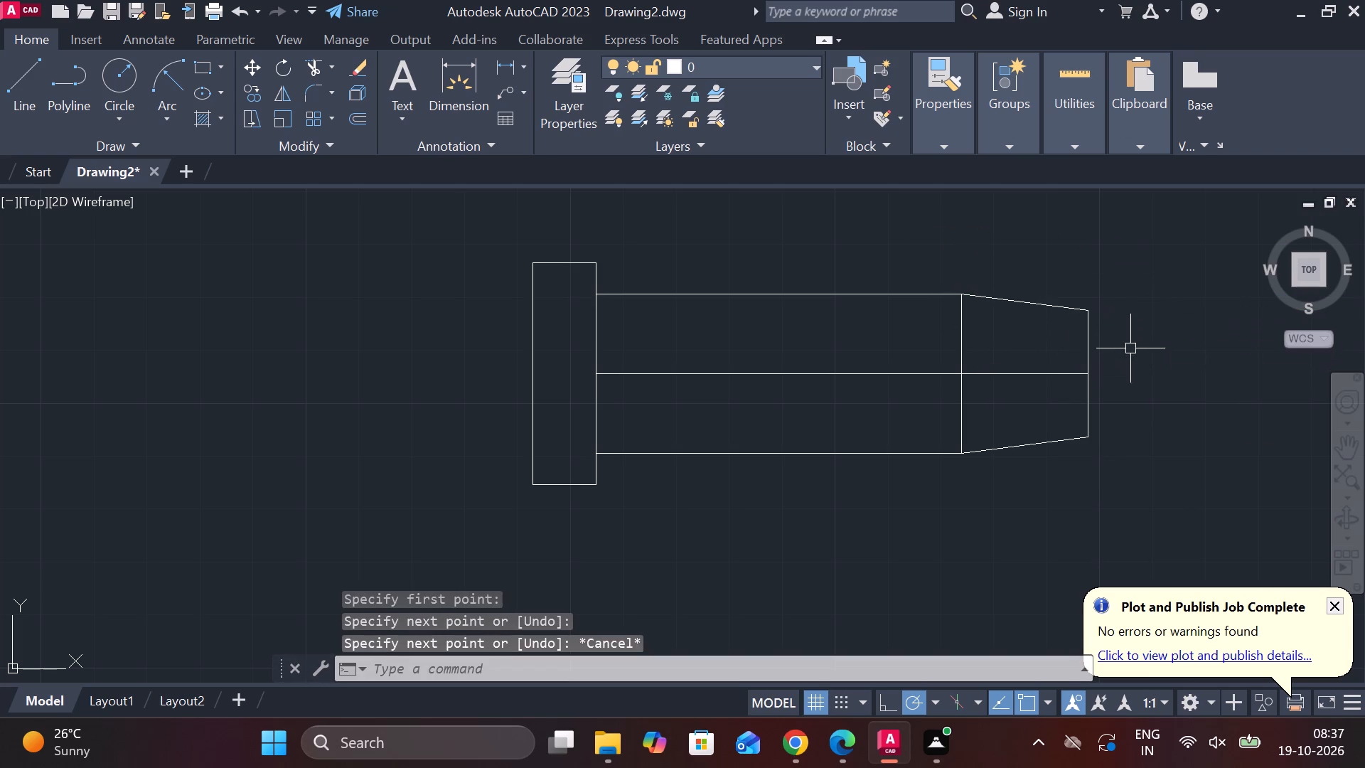
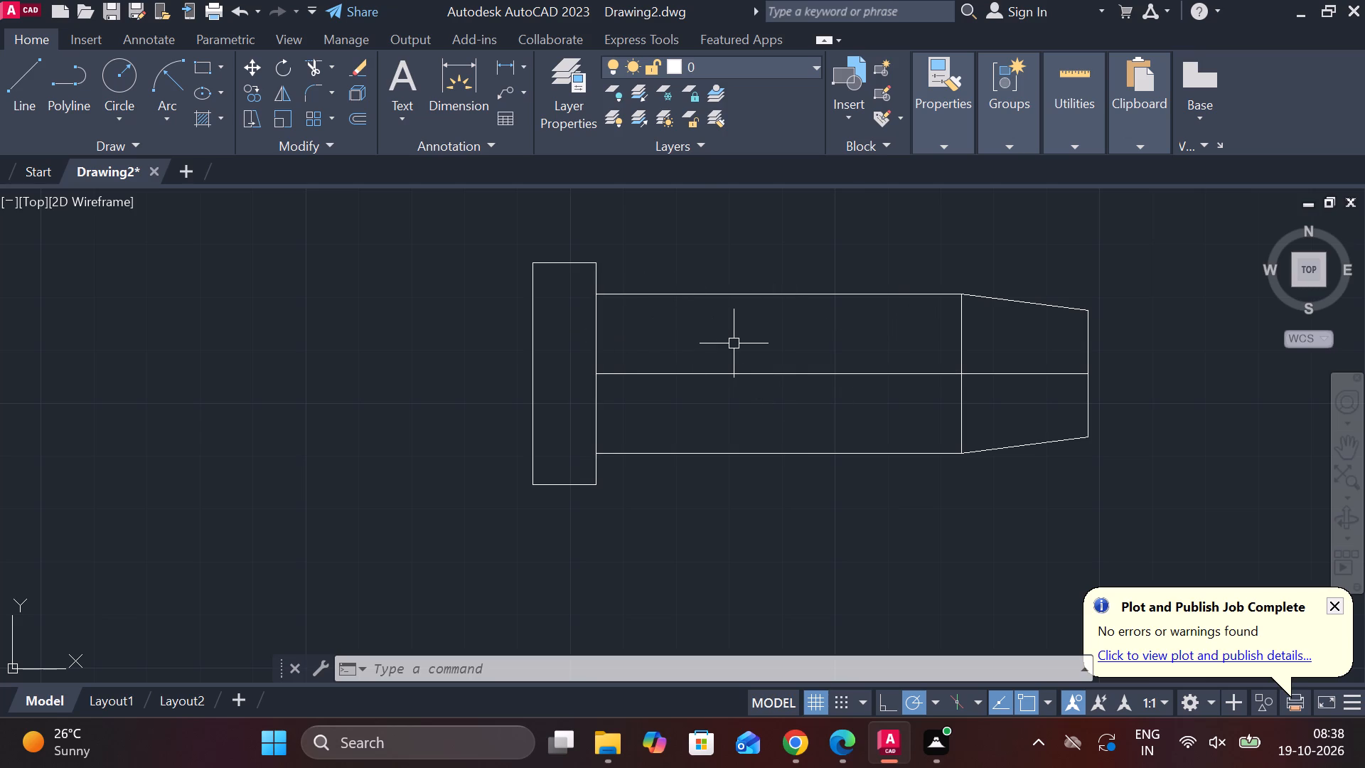
Draw a vertical line about 42.5 units long down across the shaft, starting 30 units from the head's upper-left corner.
key("l")
key("Return")
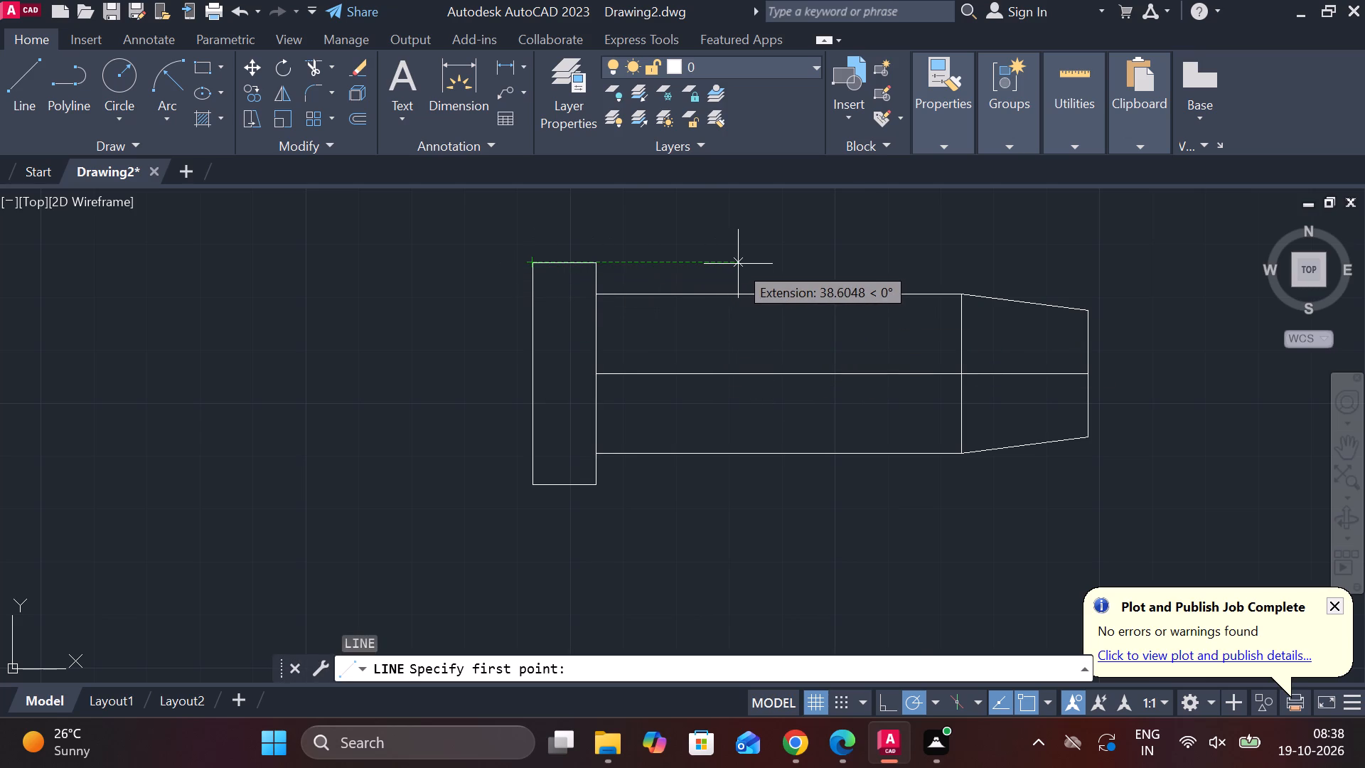
type("30")
key("Return")
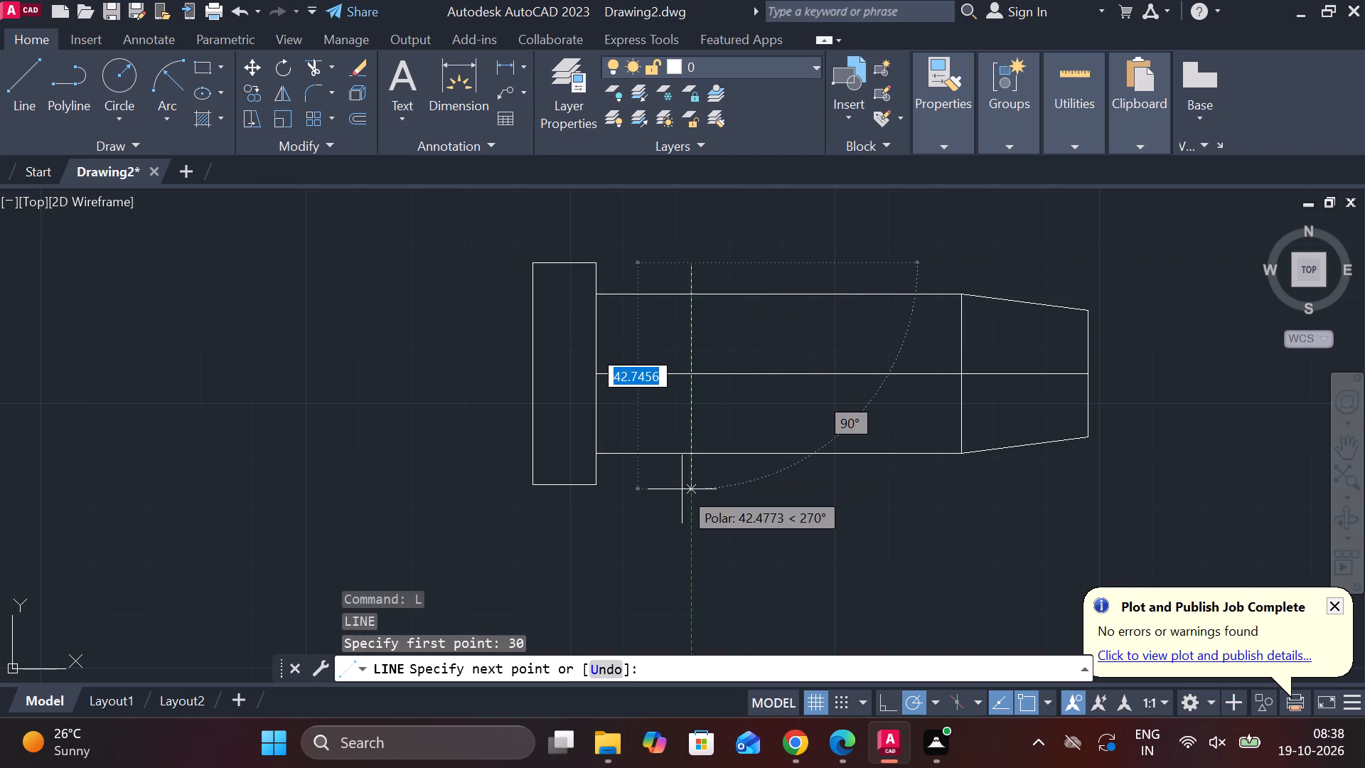
left_click(682, 489)
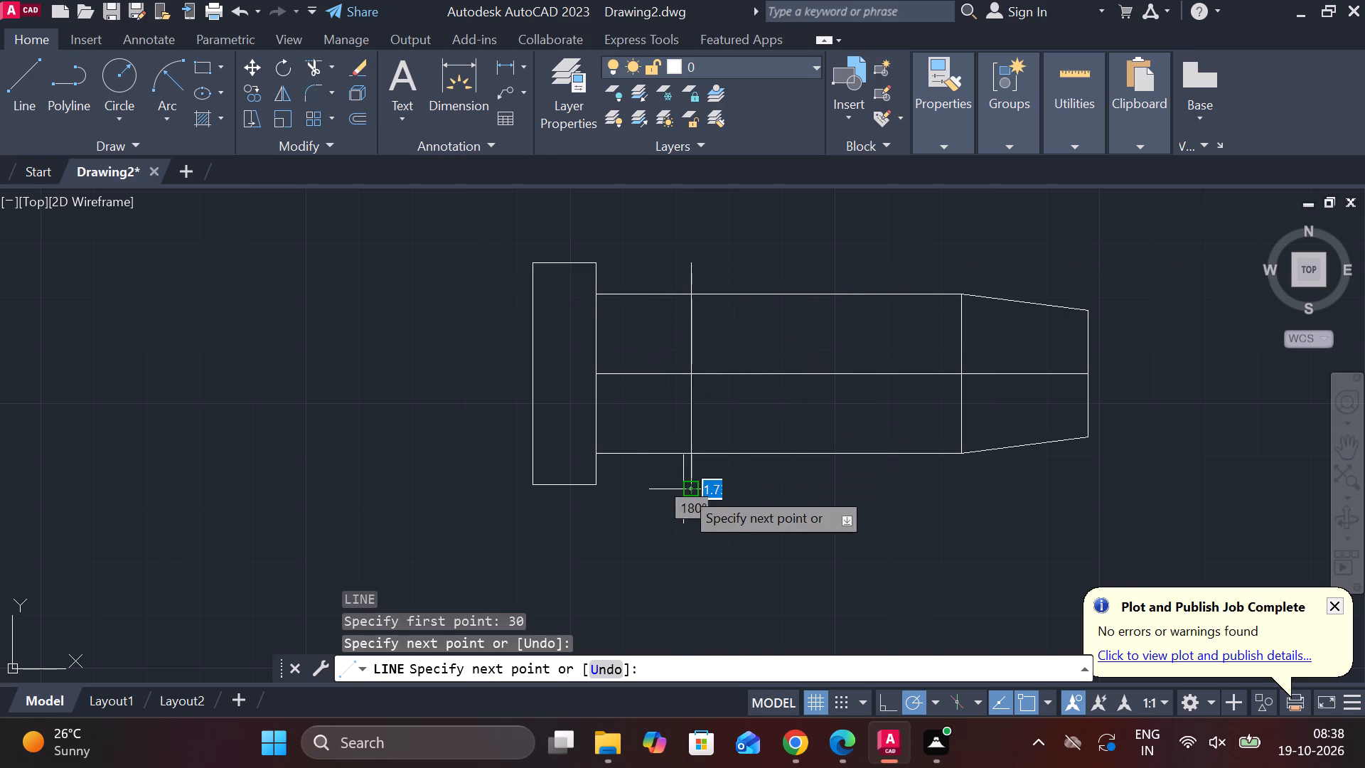
key("Escape")
Offset the new vertical line 45 units toward the tapered end of the shaft.
left_click(694, 328)
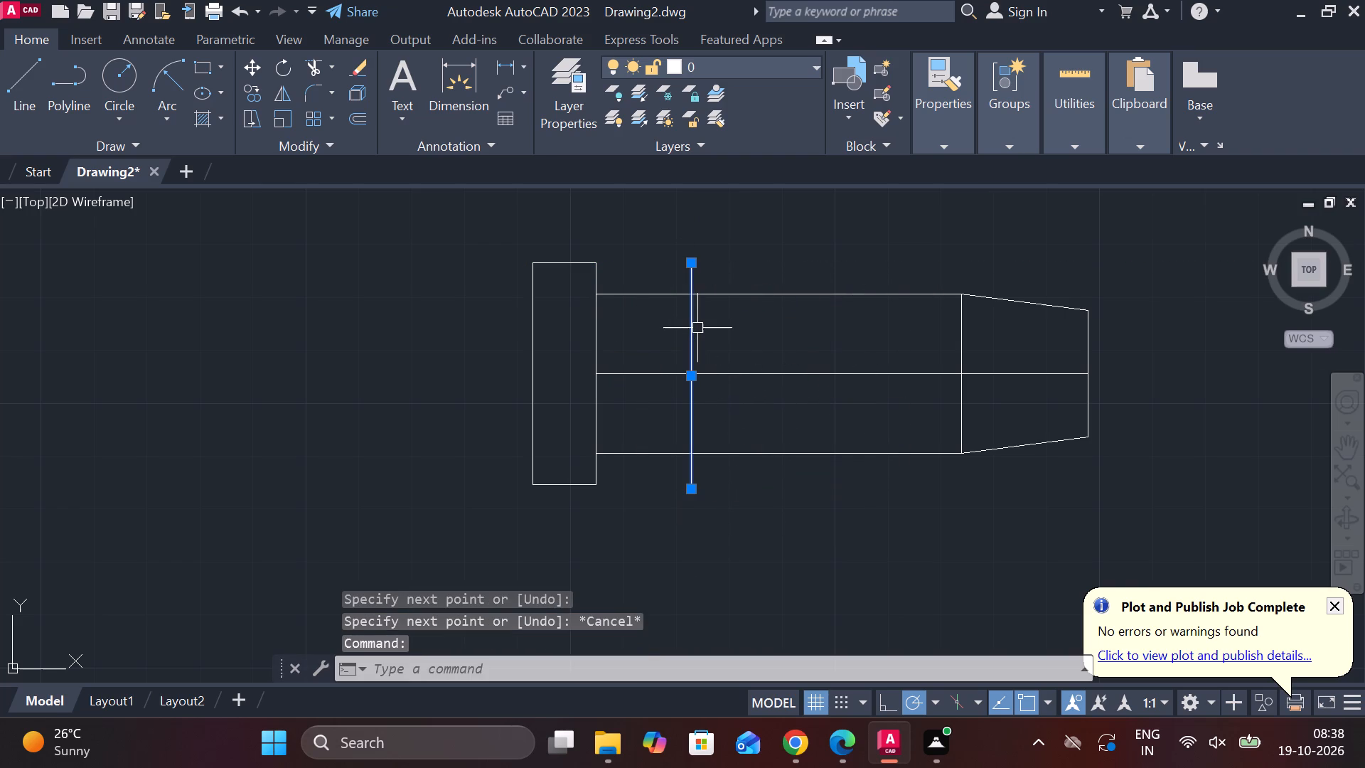
key("o")
key("Return")
key("Return")
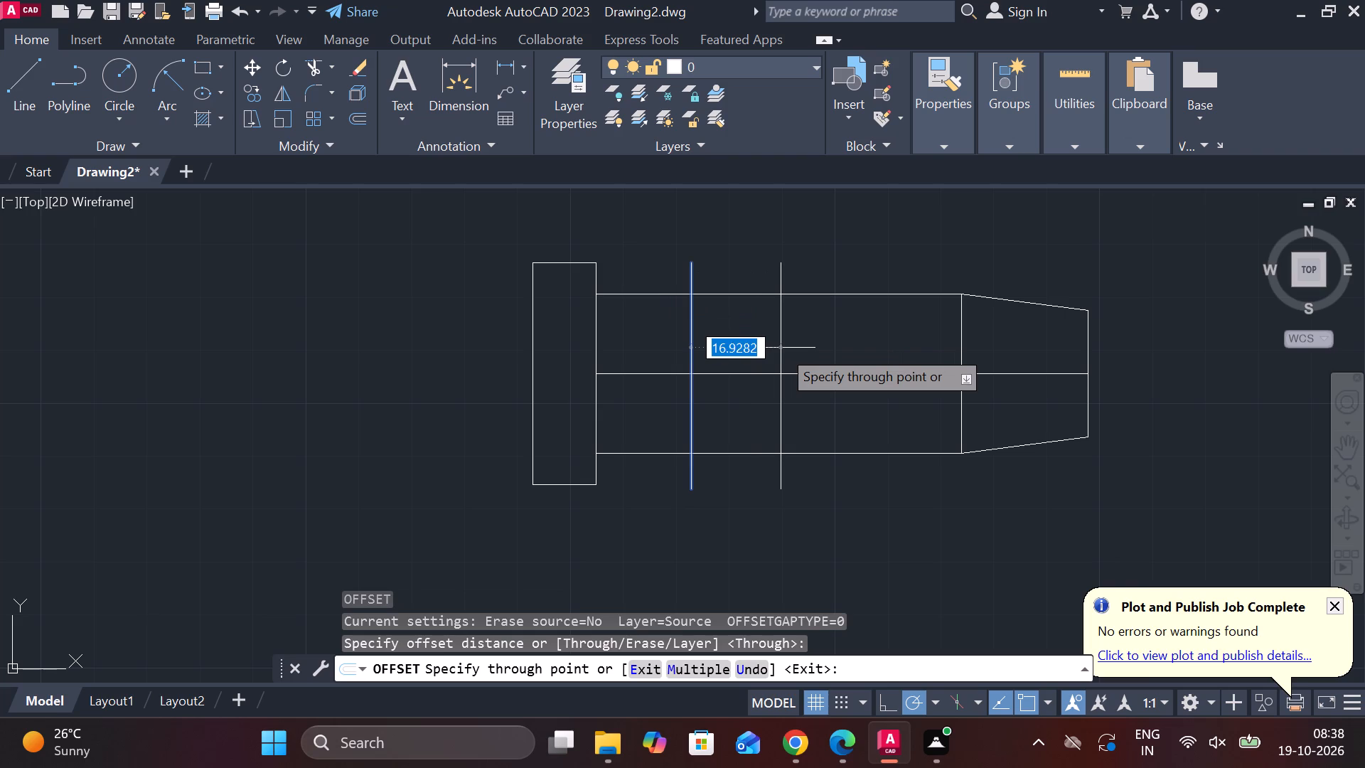
type("45")
key("b")
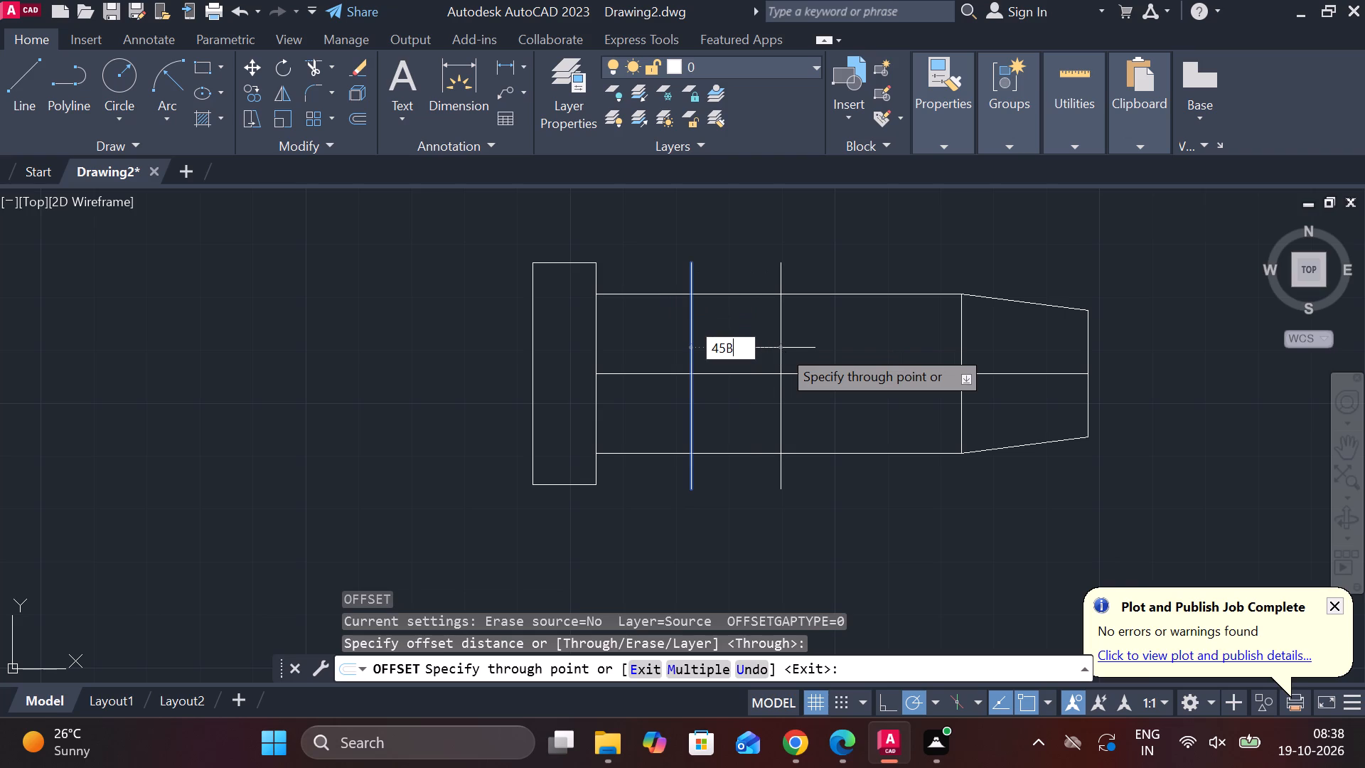
key("BackSpace")
key("Return")
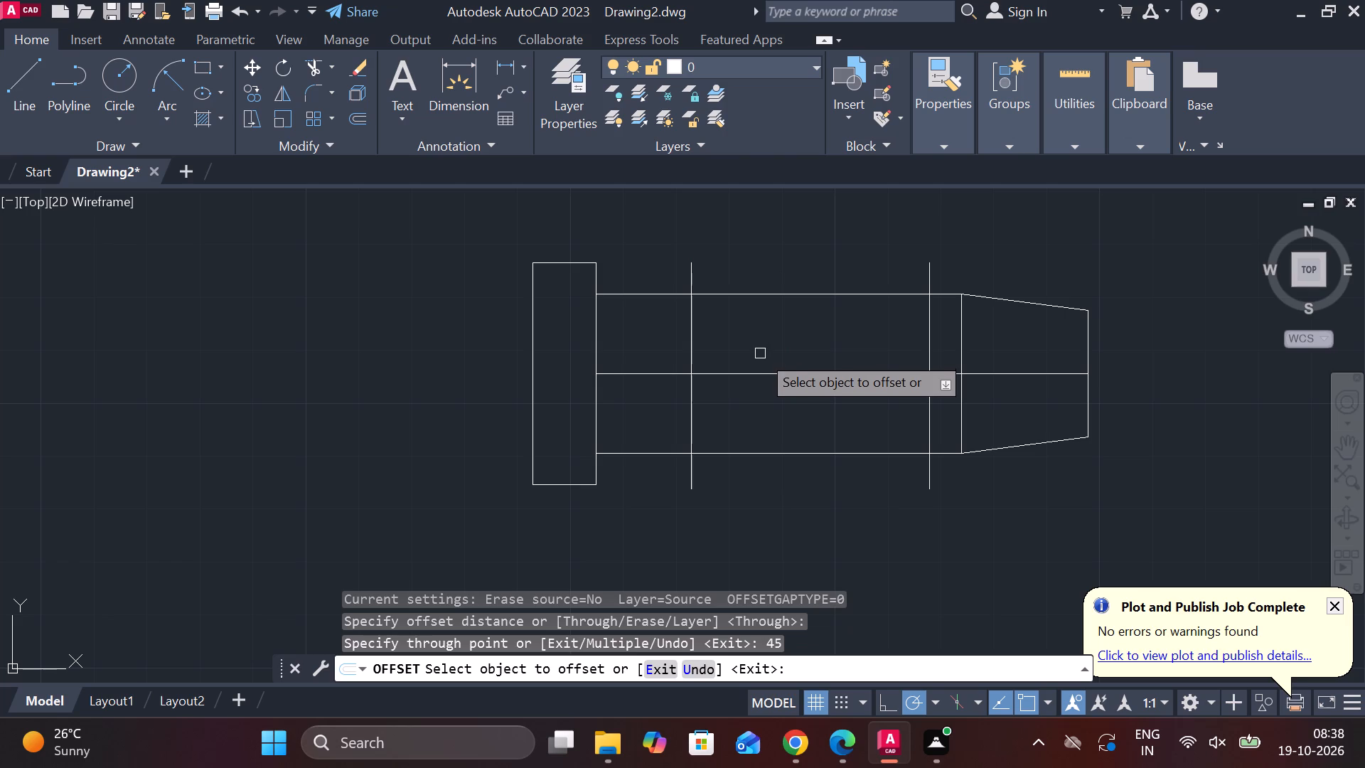
key("Escape")
Draw a two-point circle of diameter 9 from the first vertical line's intersection with the centreline, extending toward the tapered end.
type("C")
key("space")
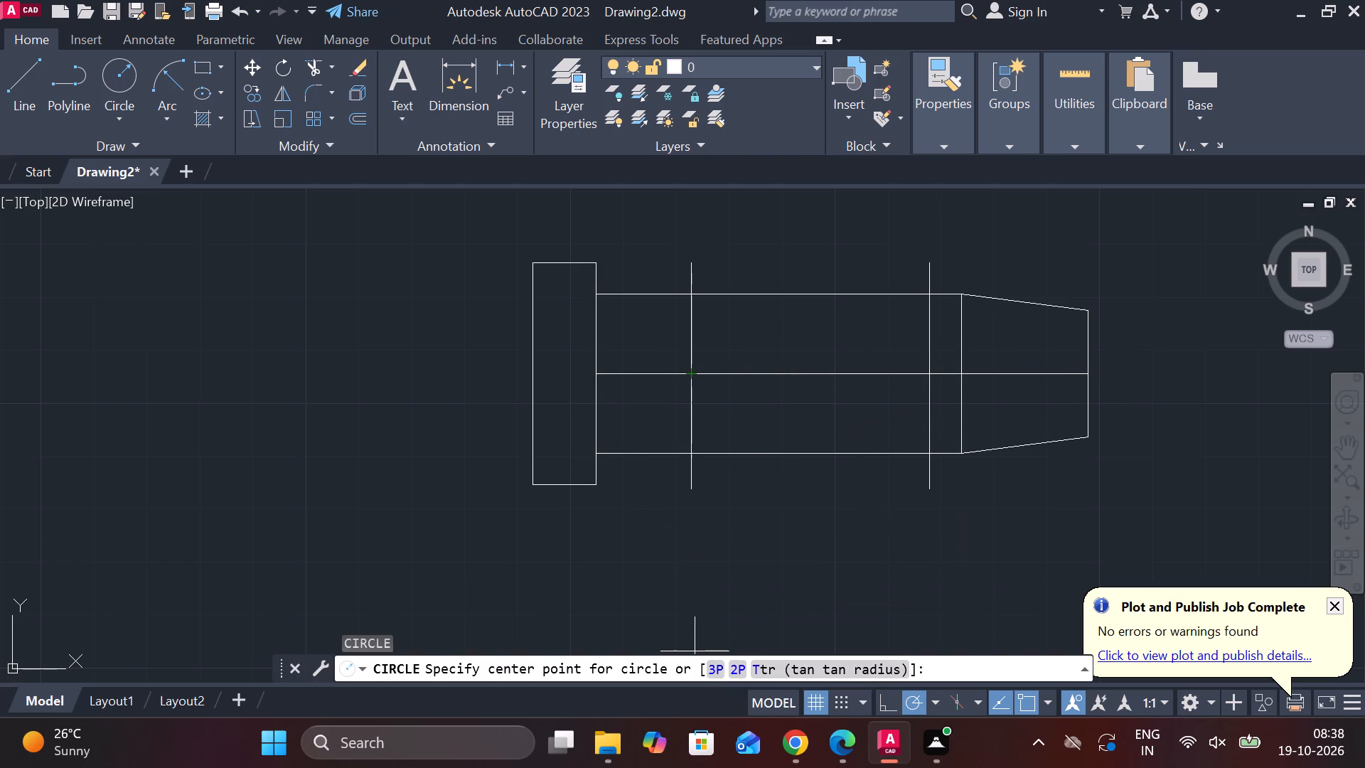
left_click(738, 663)
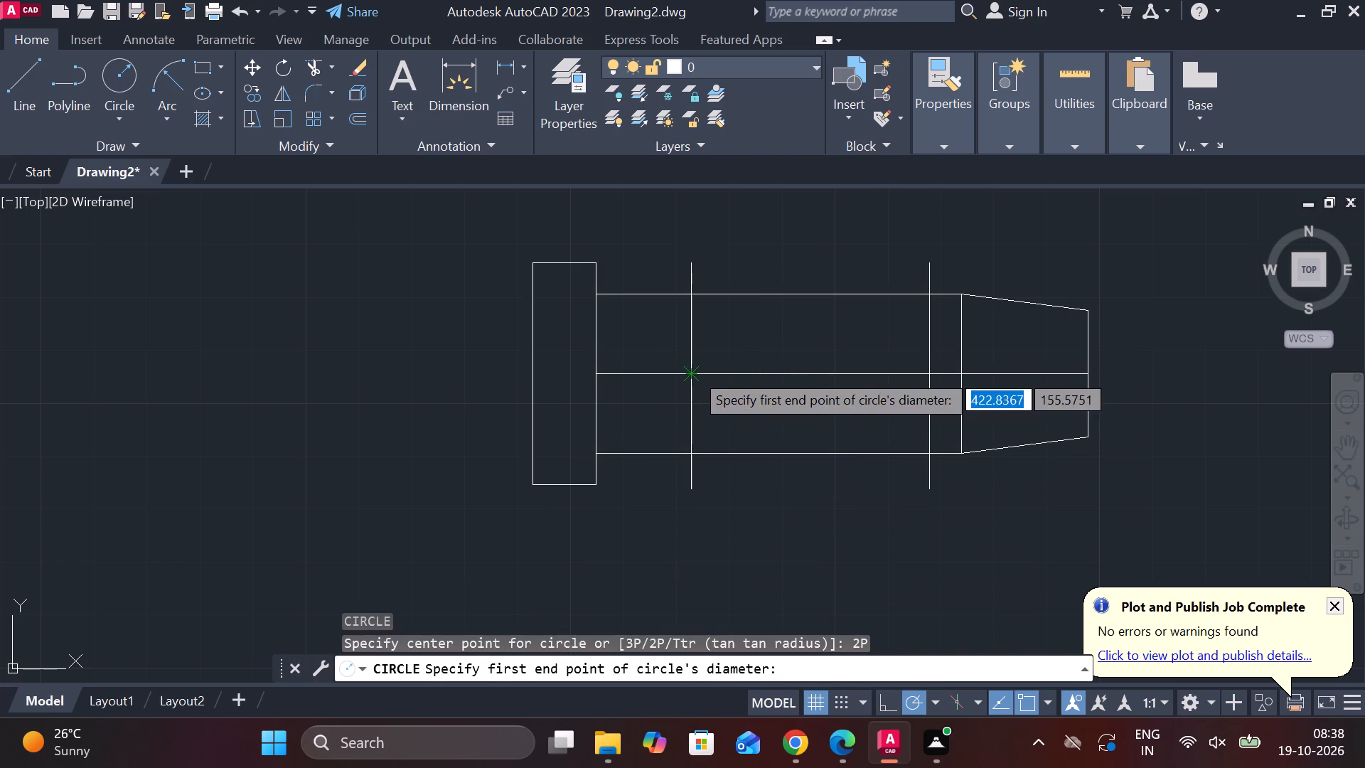
left_click(693, 371)
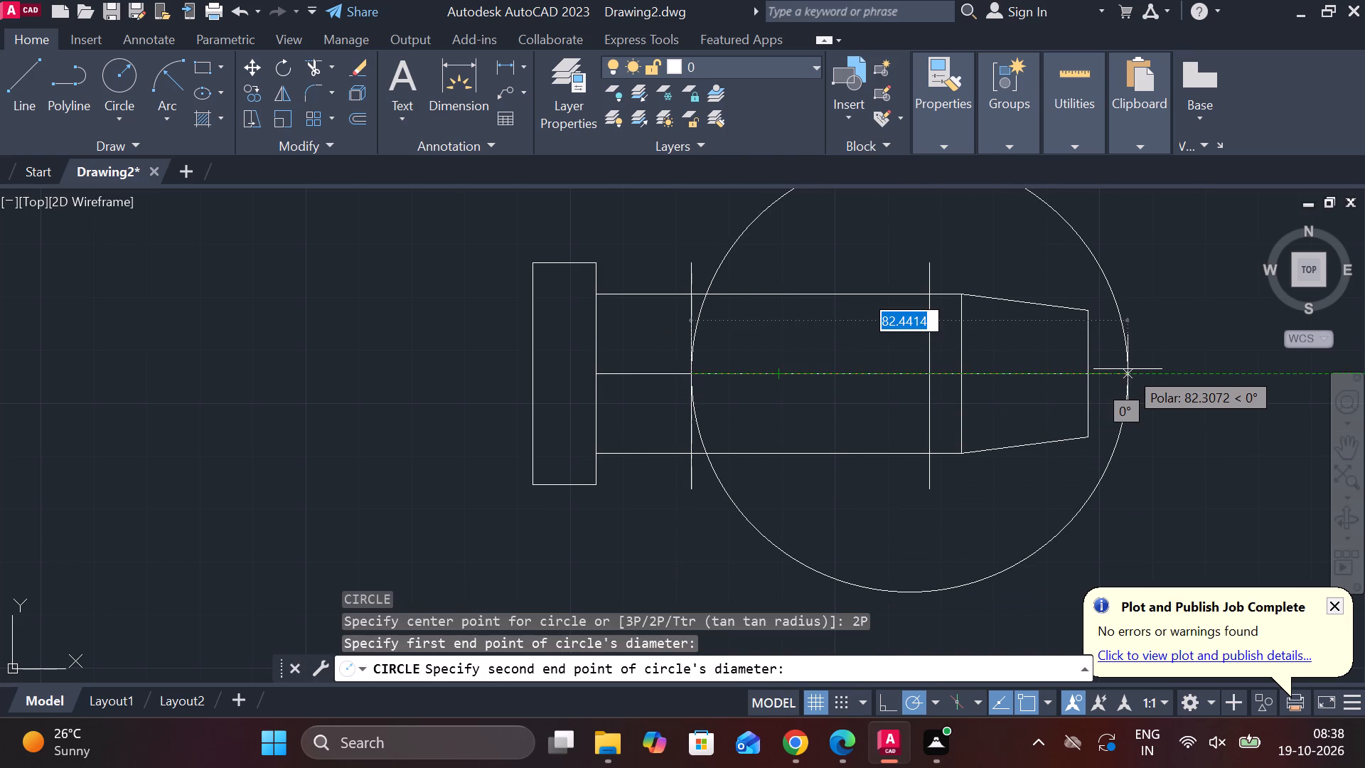
key("9")
key("Return")
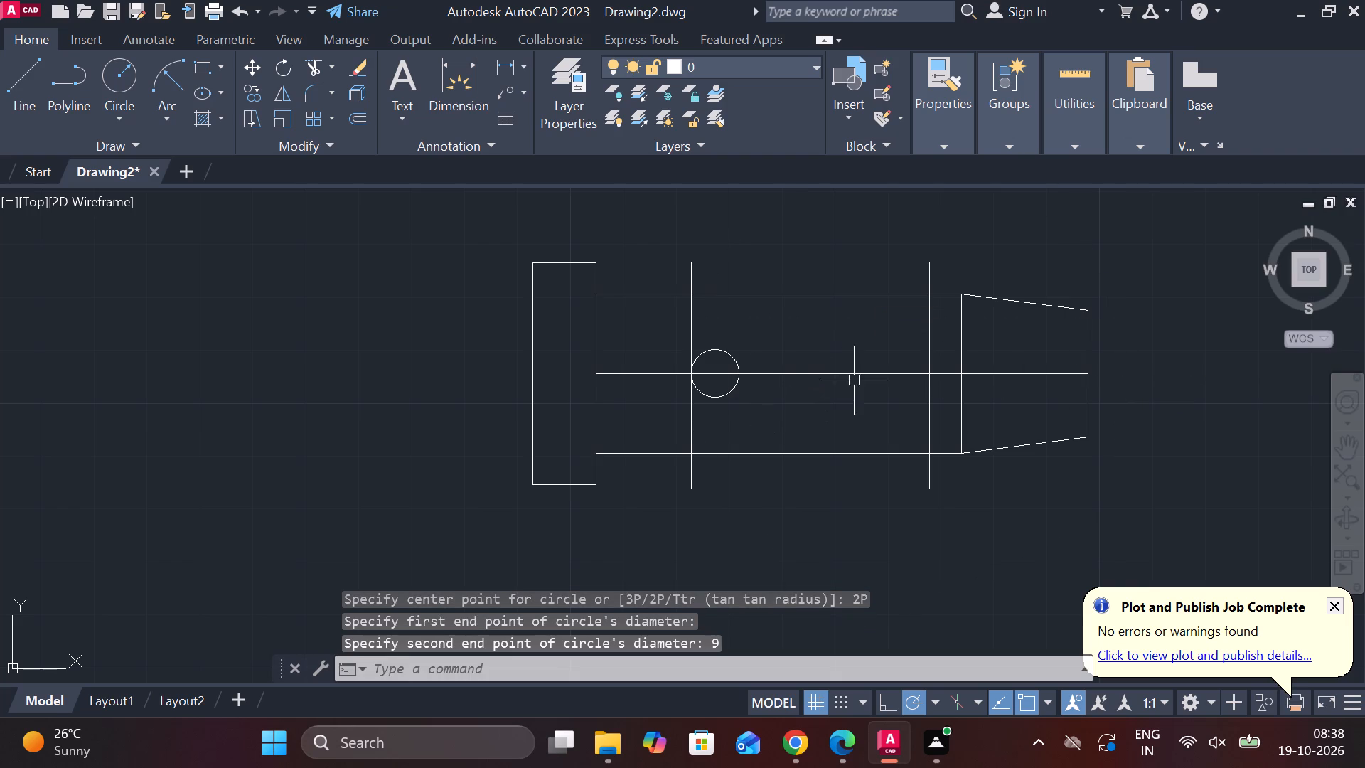
Draw a two-point circle of diameter 9 from the offset line's intersection with the centreline, extending back toward the head.
type("C")
key("space")
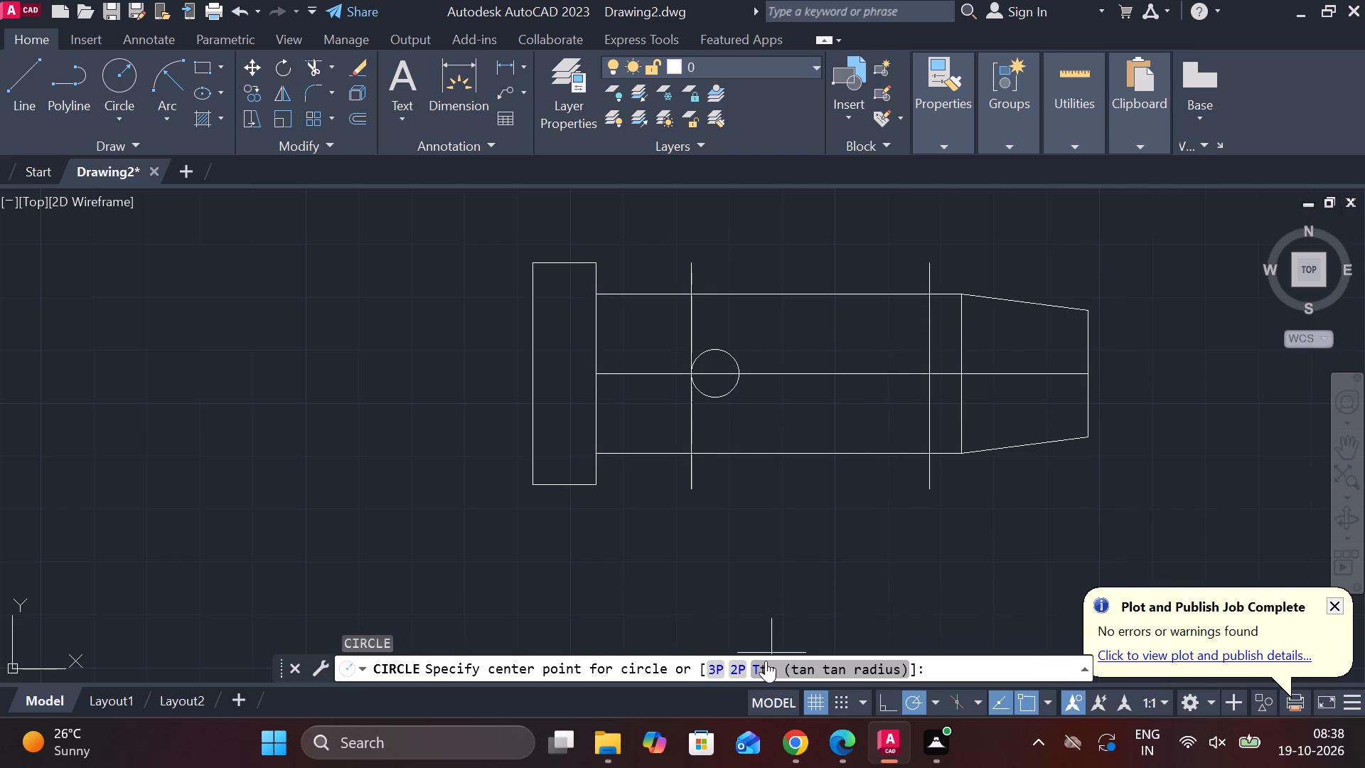
left_click(739, 665)
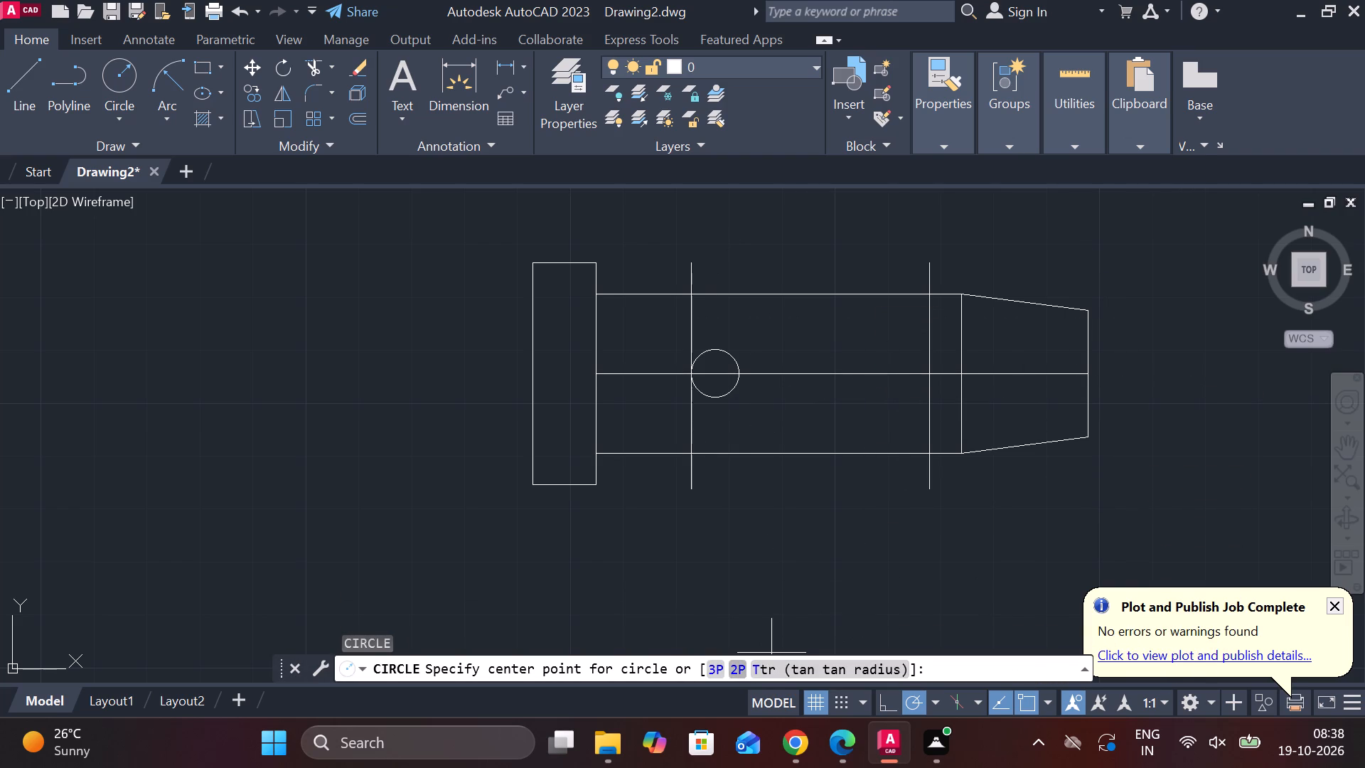
scroll(934, 374, "up", 1)
left_click(924, 375)
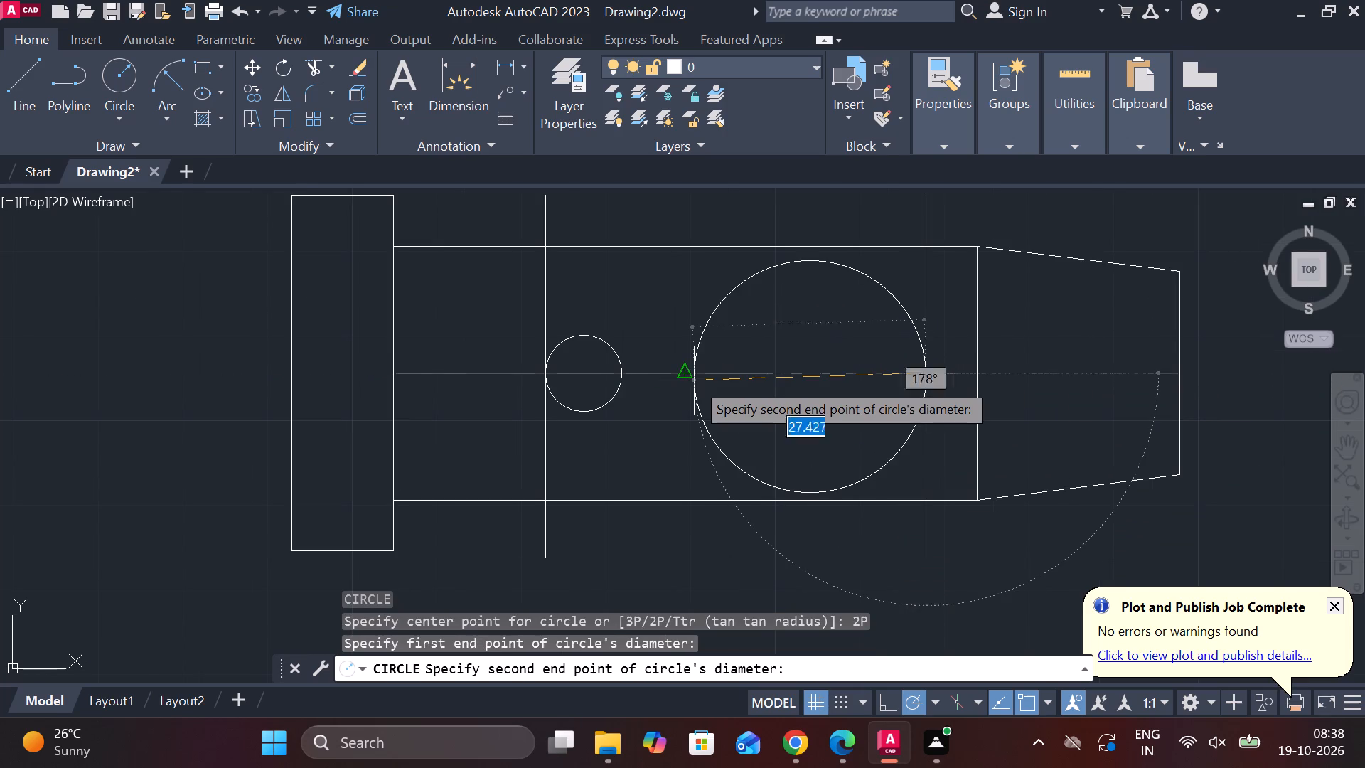
key("9")
key("Return")
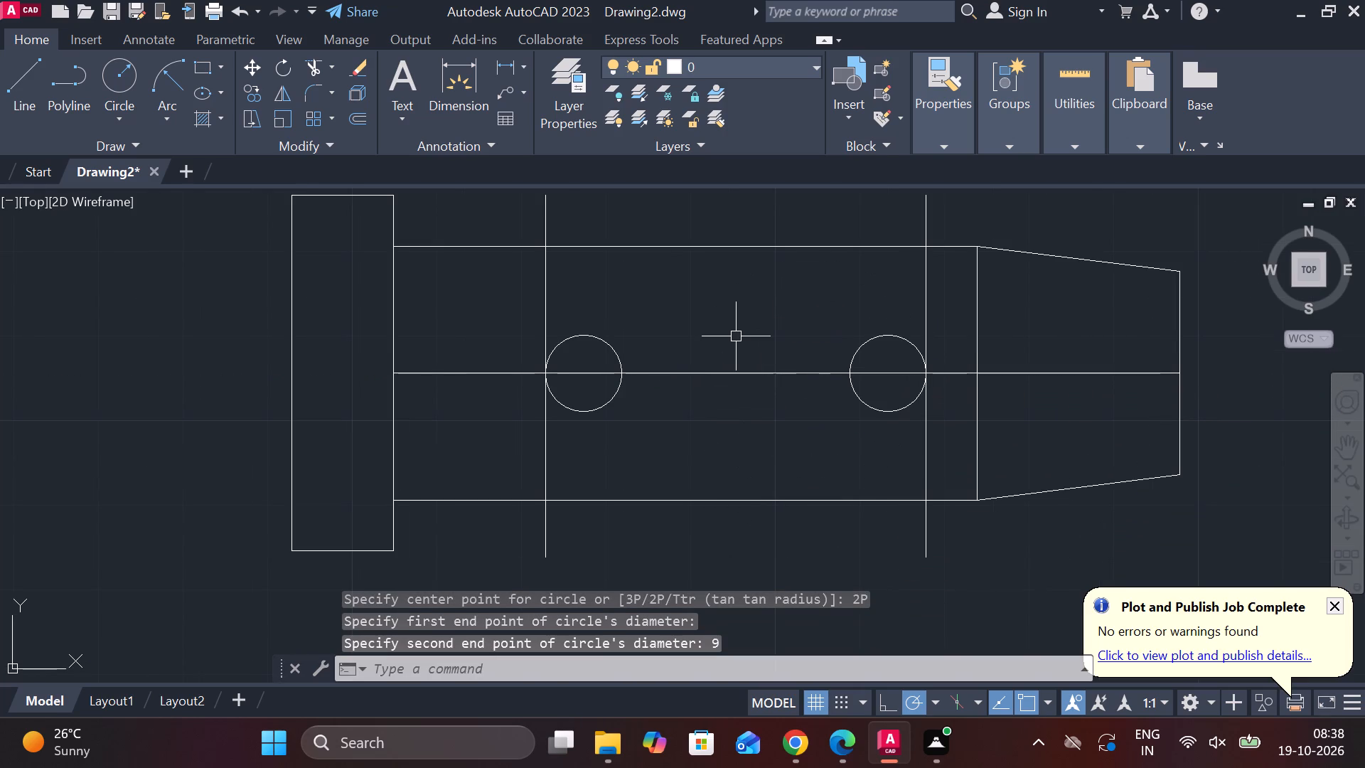
key("Escape")
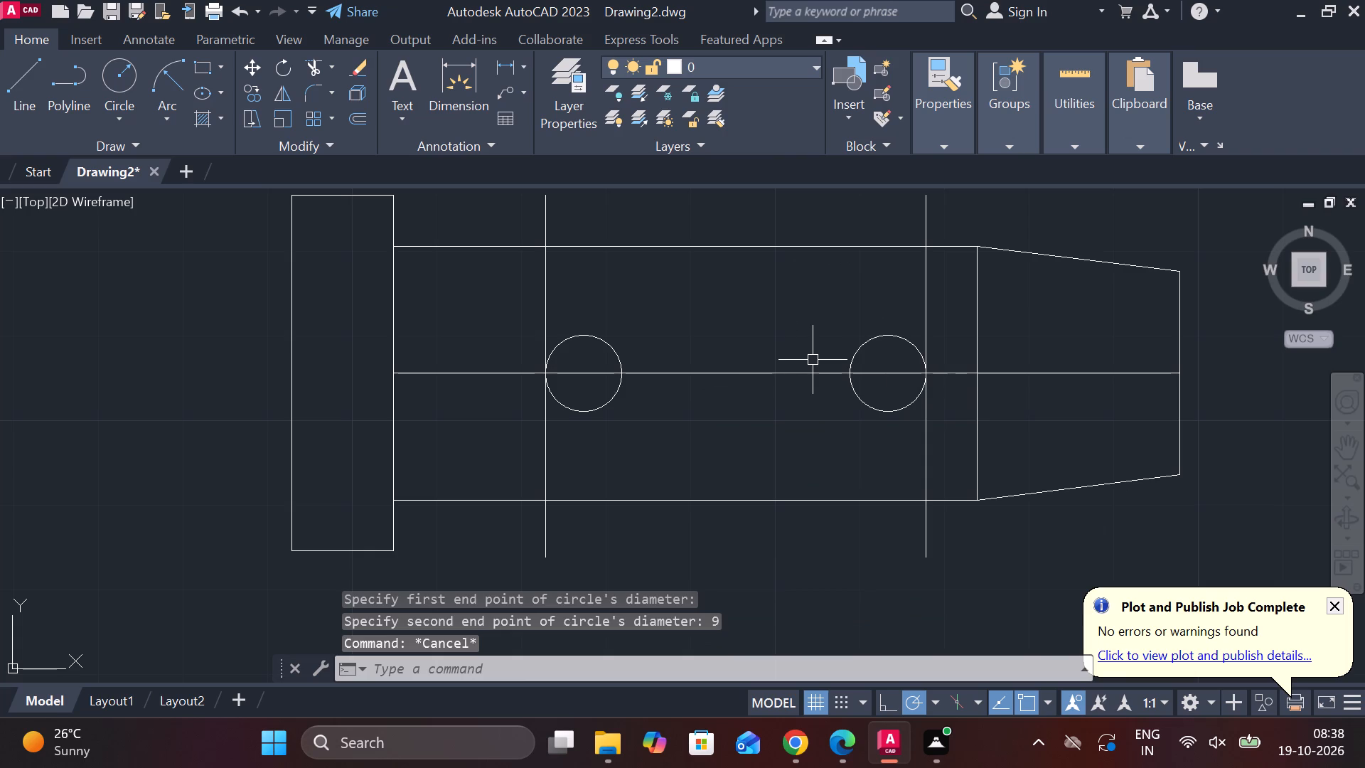
Draw a line tangent to the tops of both circles.
key("l")
key("Return")
type("TAN")
key("Return")
left_click(879, 337)
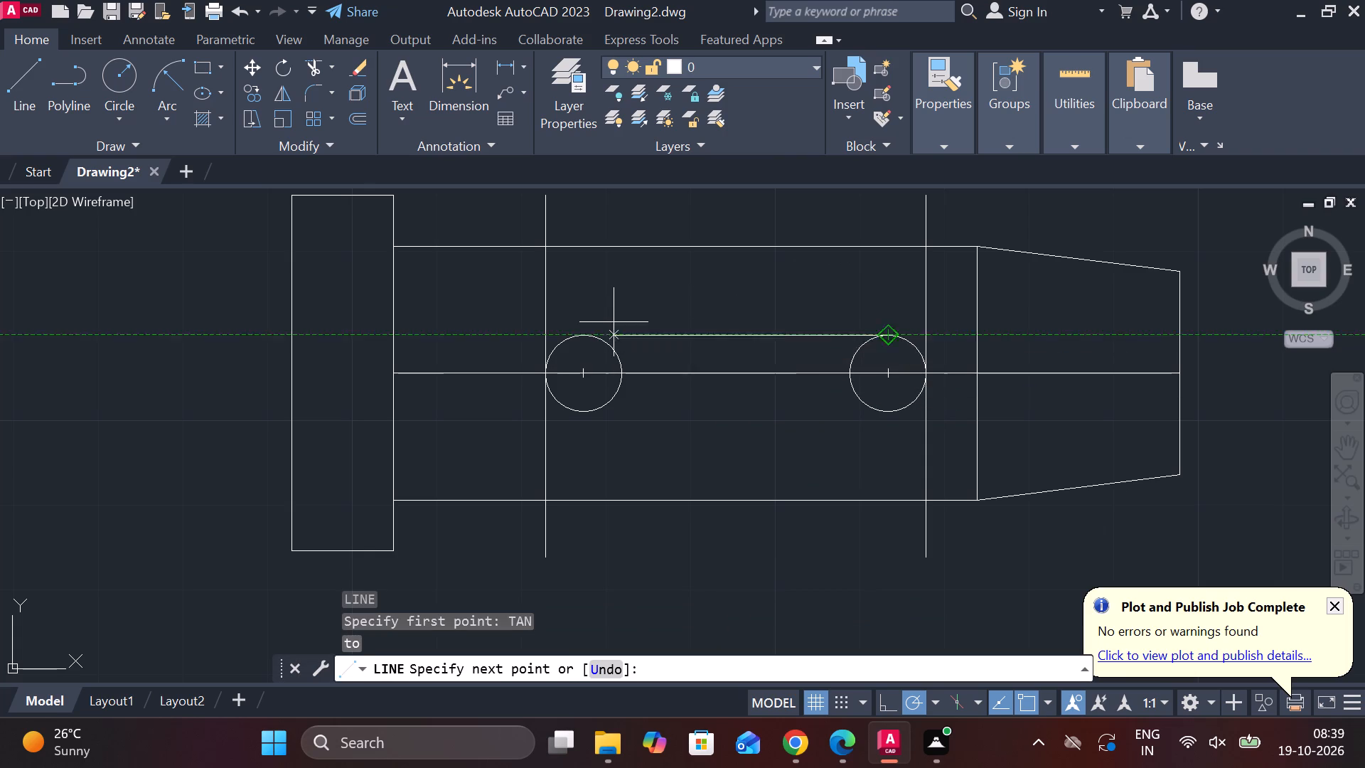
type("TAN")
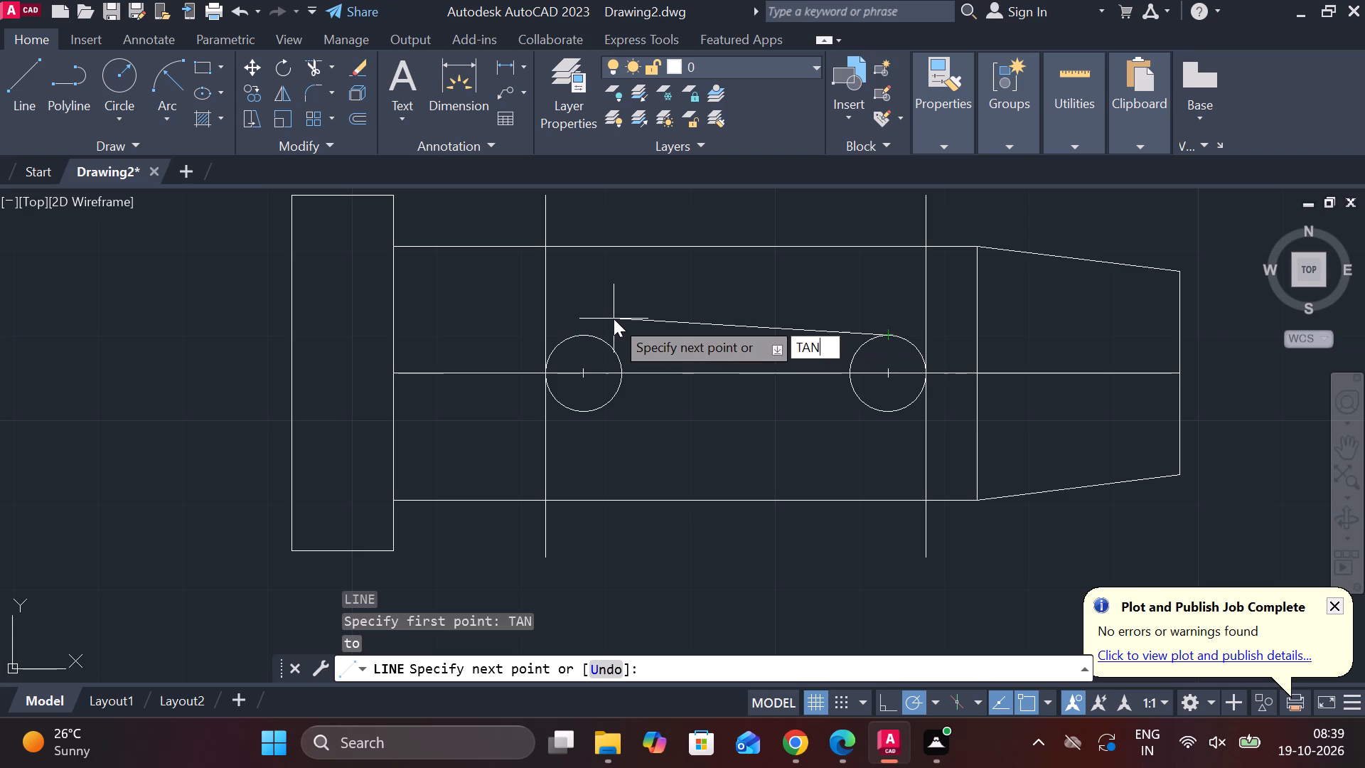
key("space")
left_click(595, 328)
key("Escape")
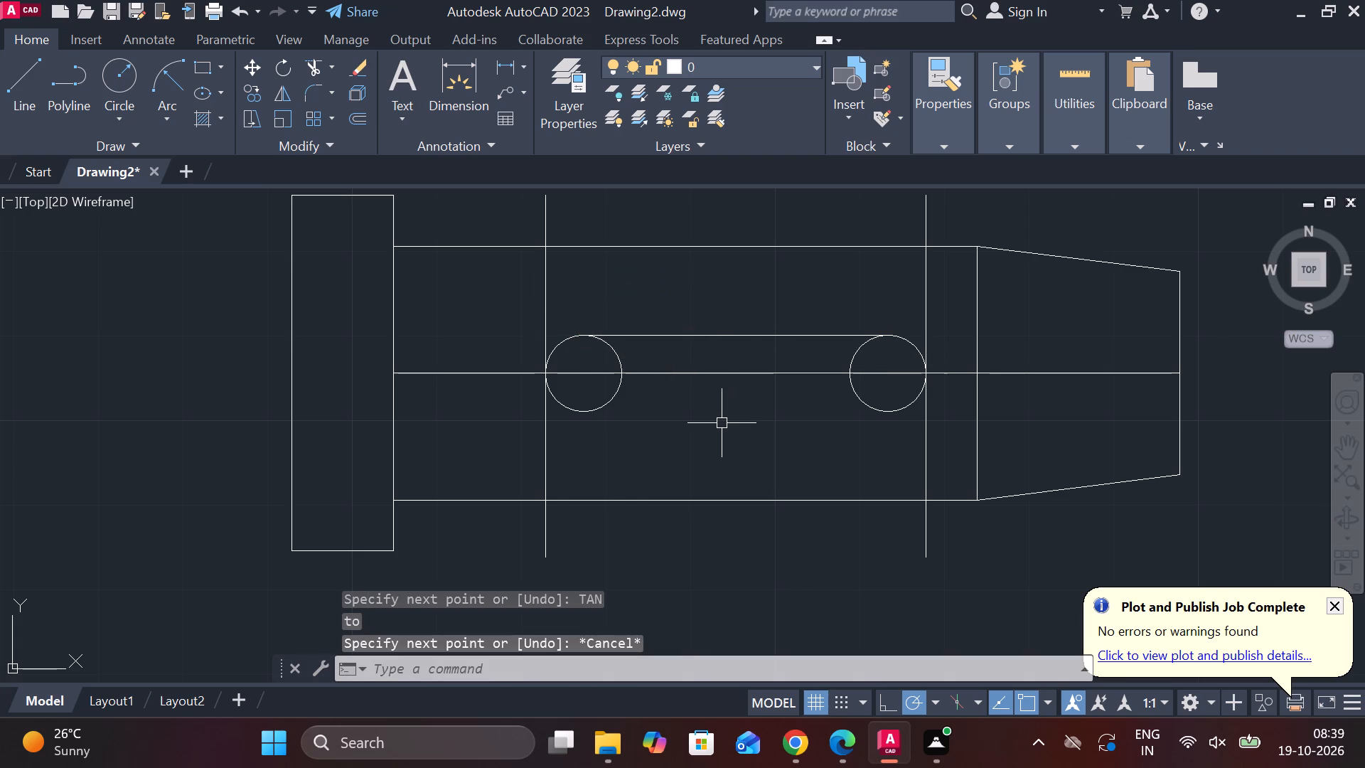
Draw a line tangent to the bottoms of both circles.
key("space")
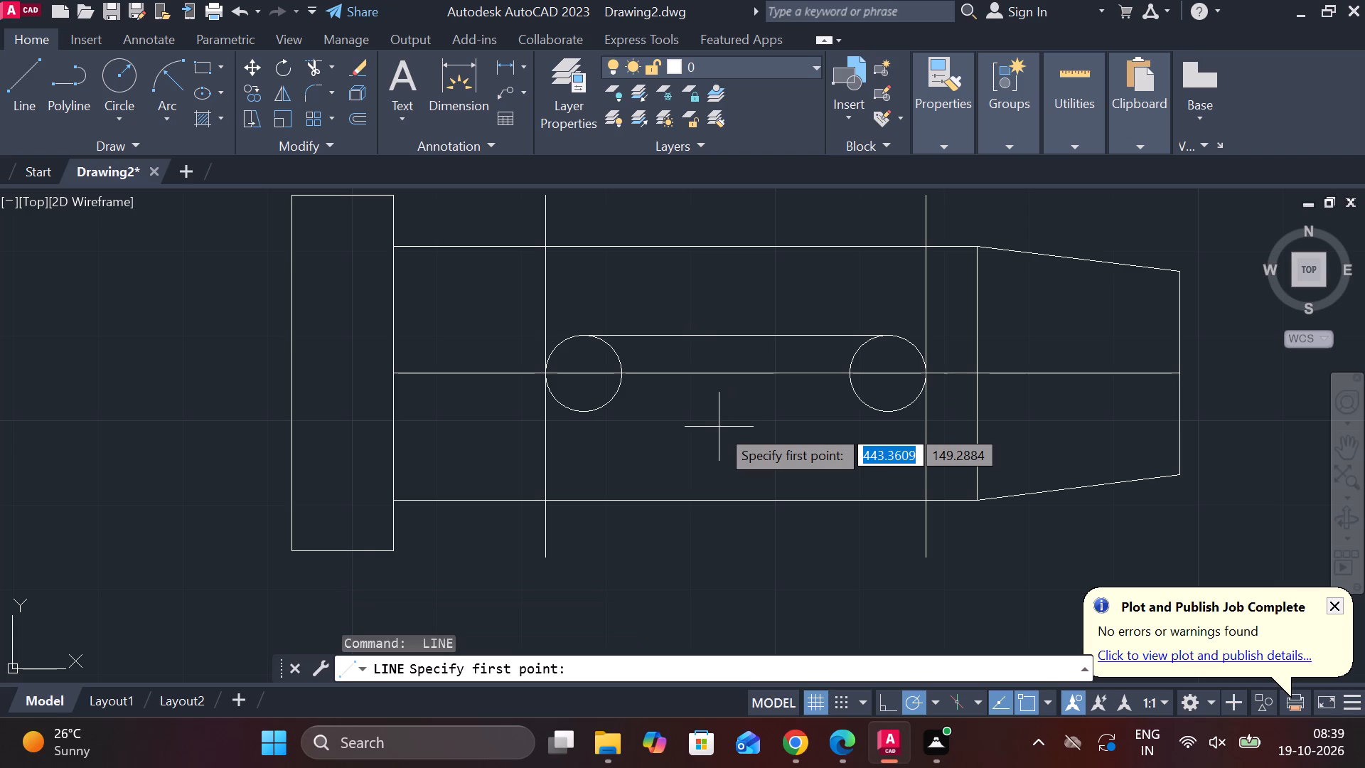
key("Escape")
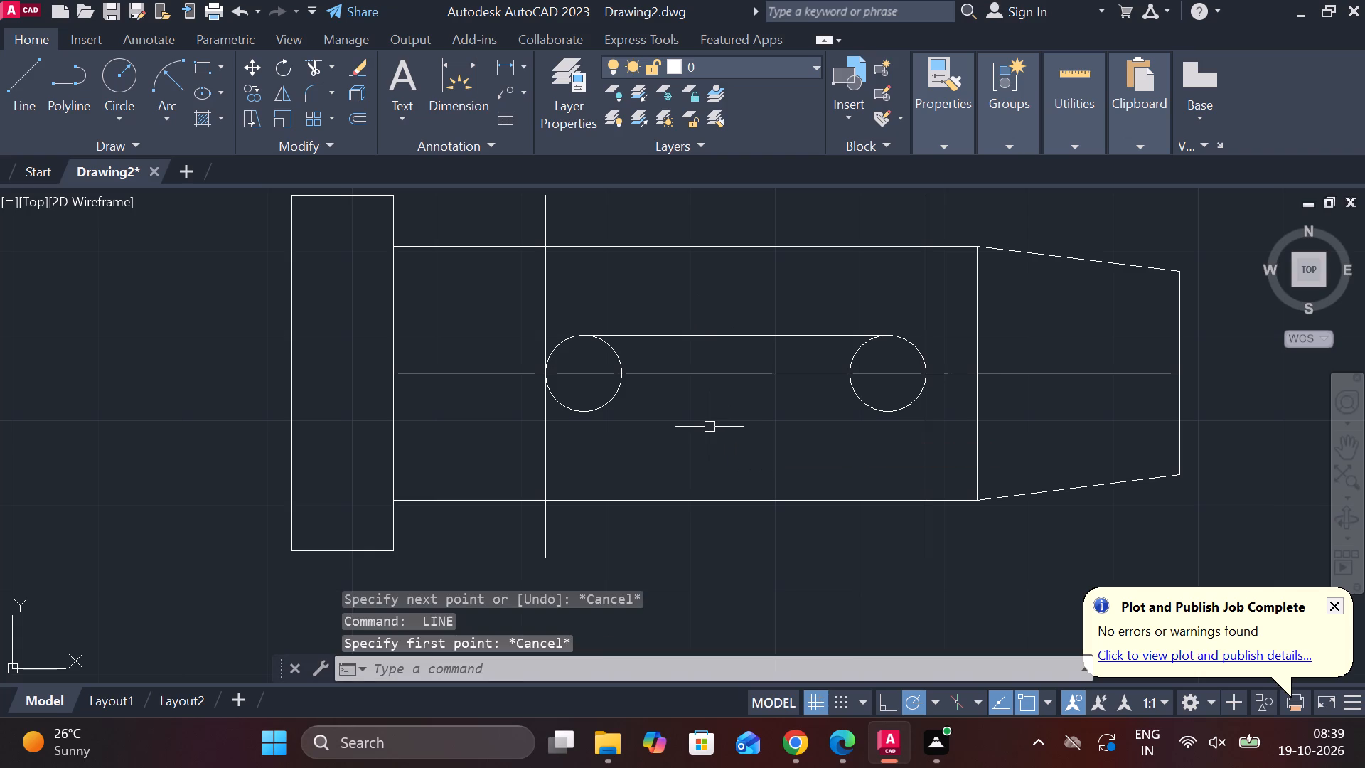
key("l")
key("Return")
type("TAN")
key("space")
left_click(591, 412)
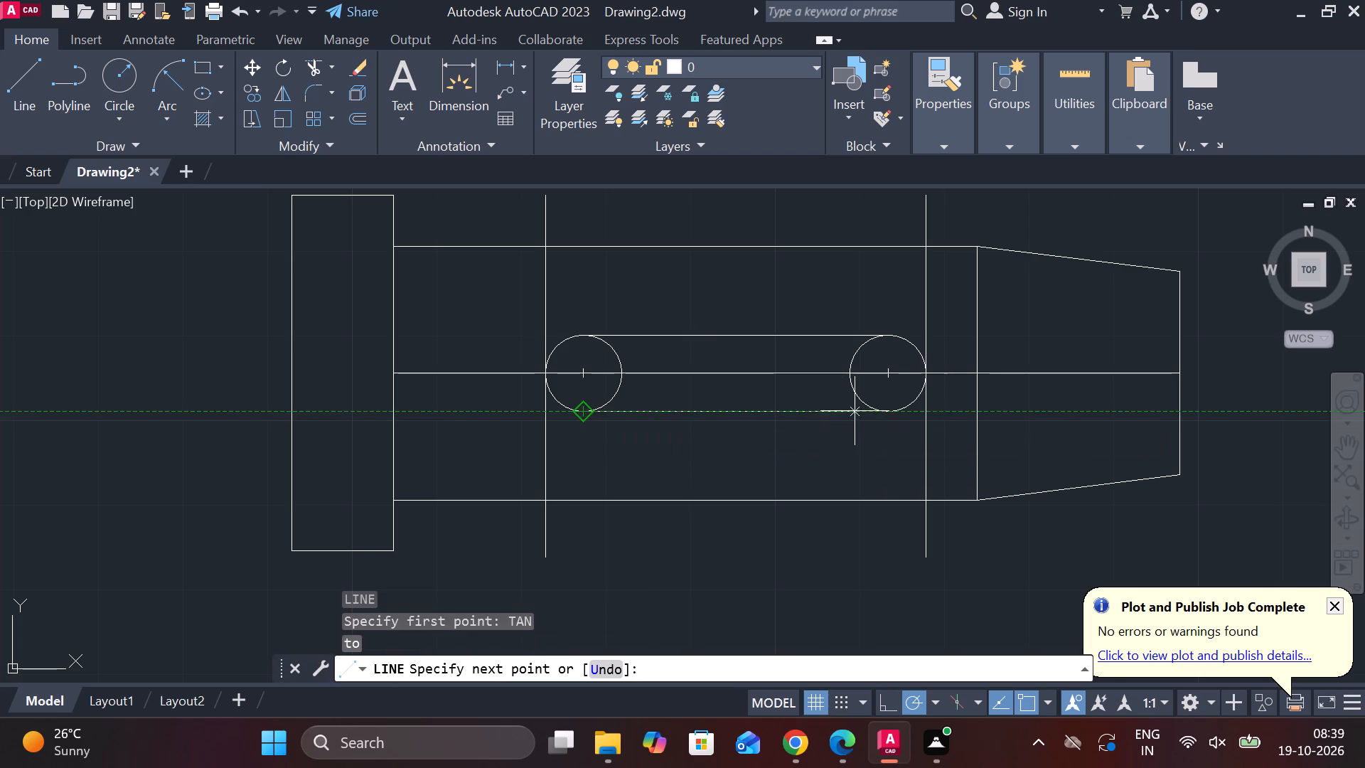
type("TAN")
key("Return")
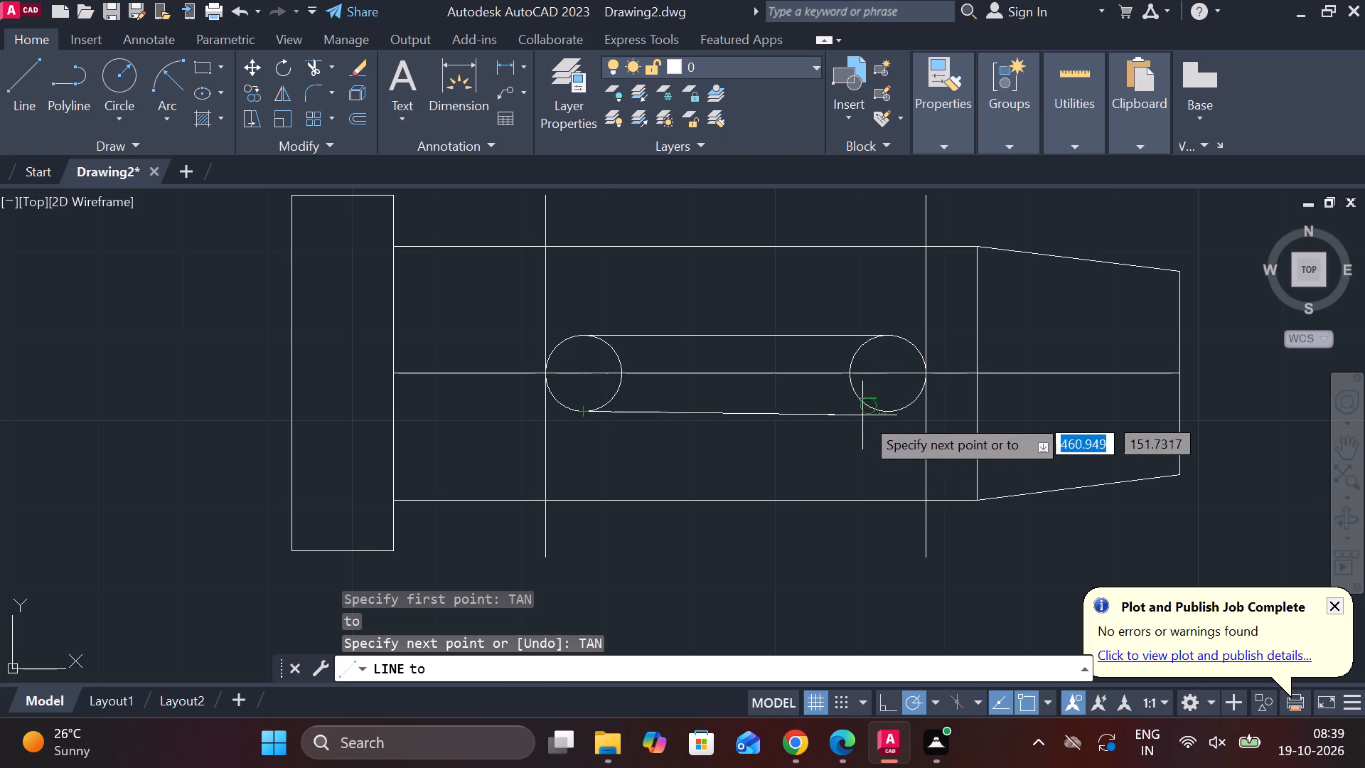
left_click(883, 417)
key("Escape")
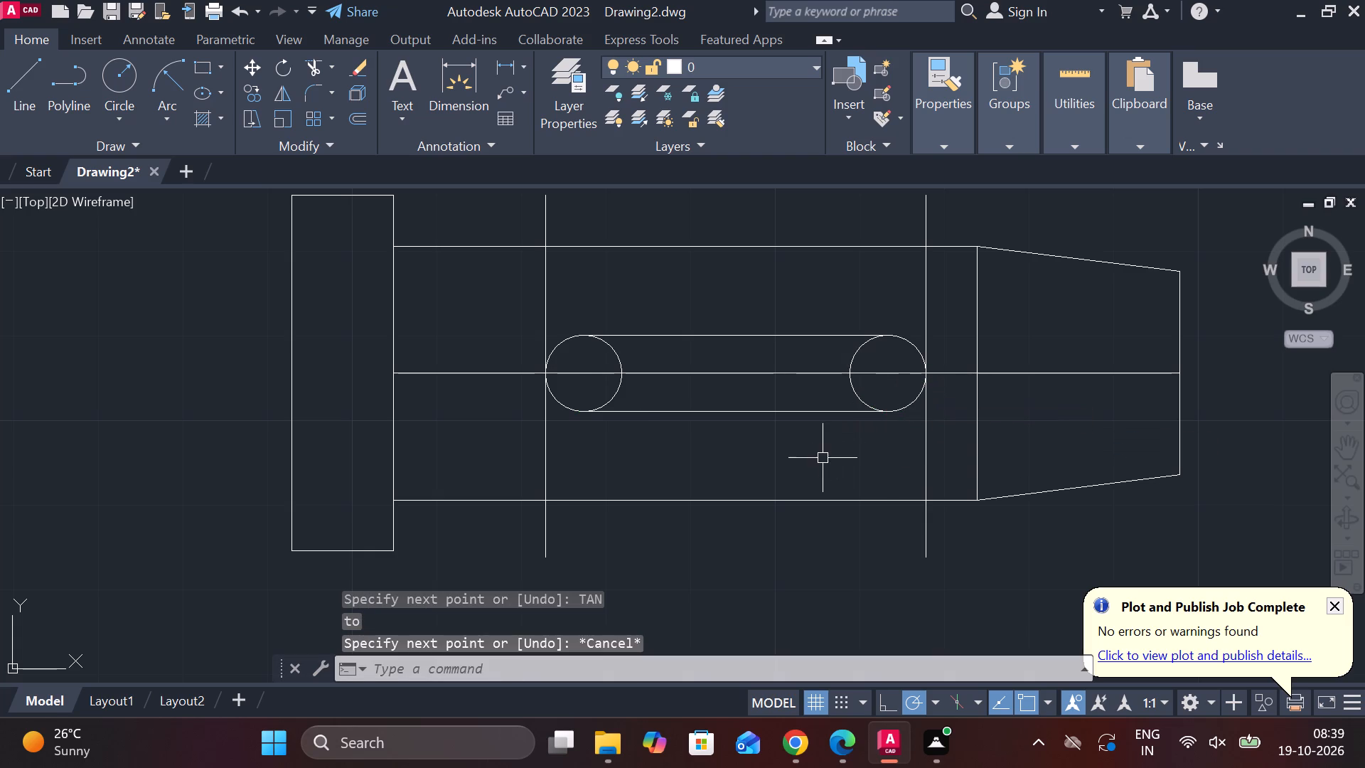
Trim the inner halves of both circles to leave a closed round-ended slot outline.
type("TR")
key("space")
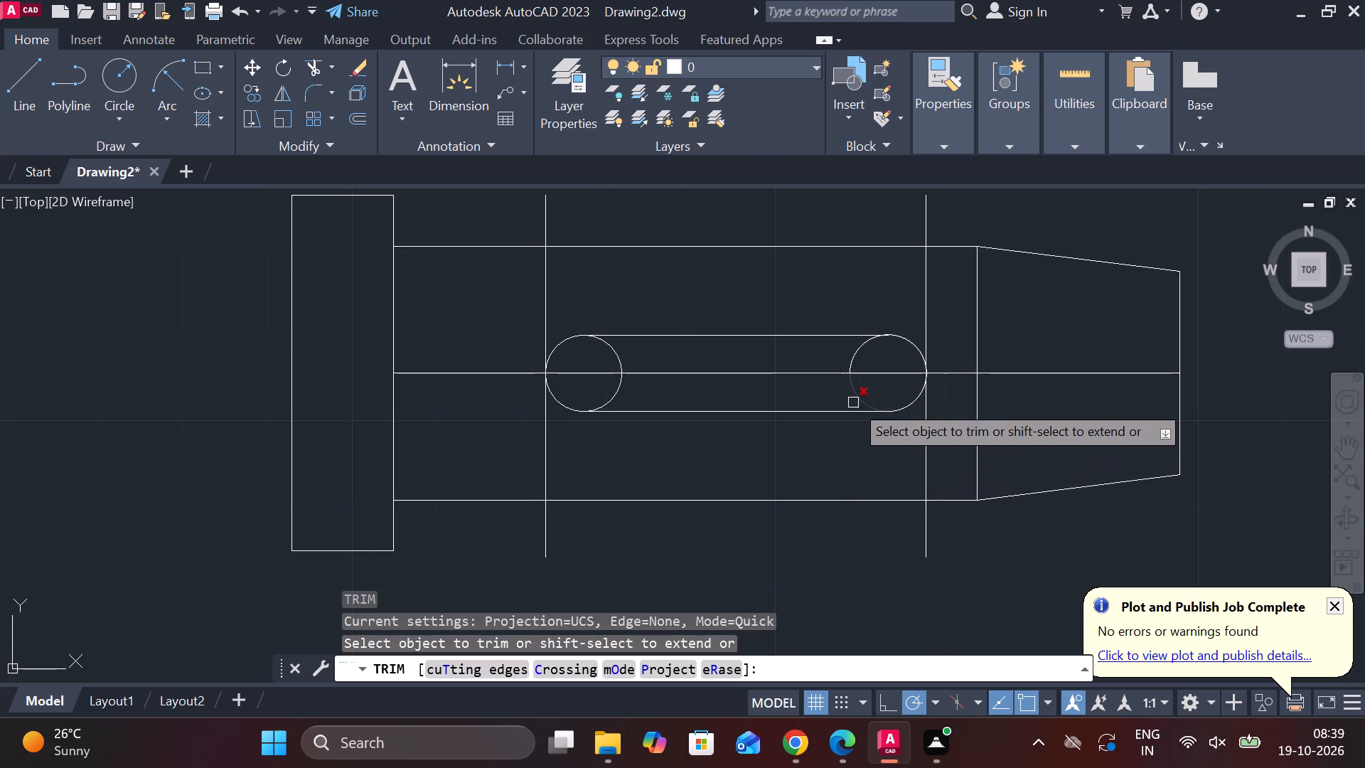
left_click(854, 396)
left_click(857, 355)
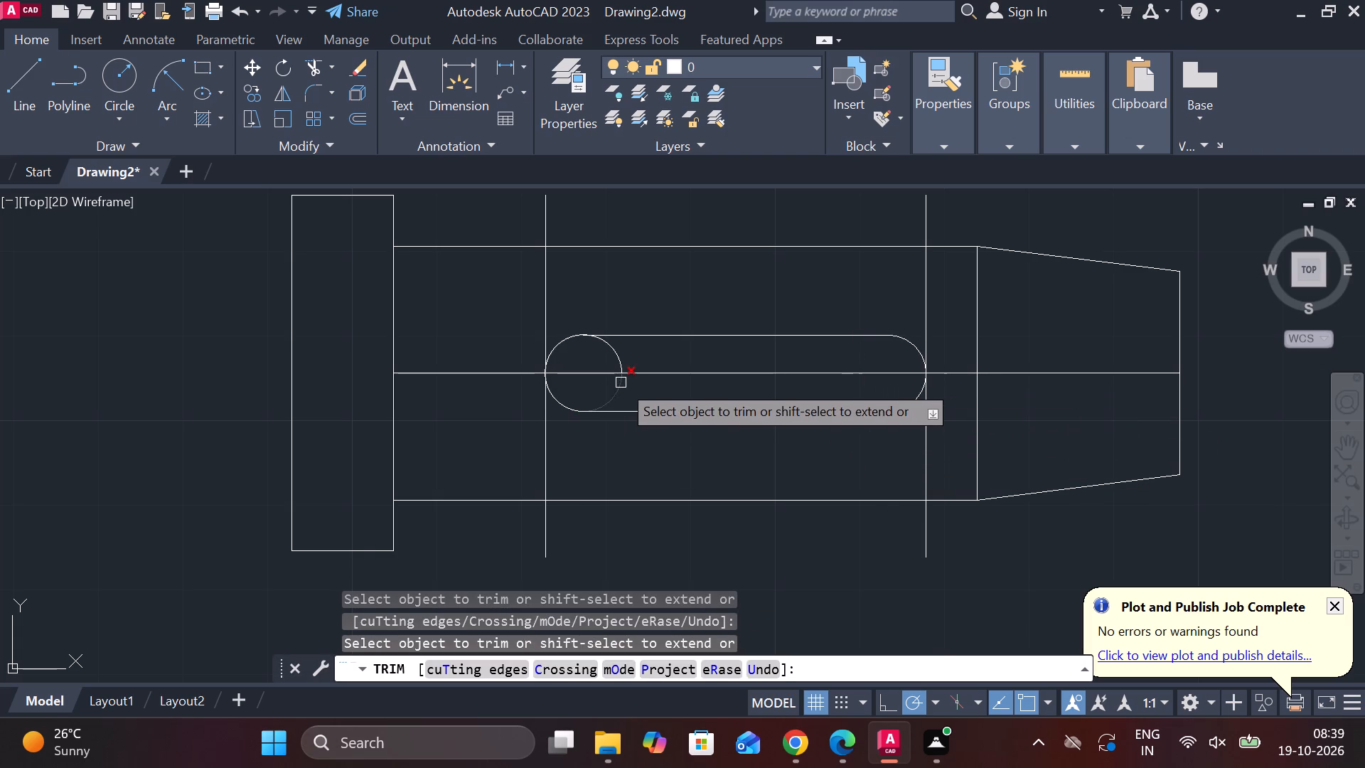
left_click(621, 383)
left_click(615, 361)
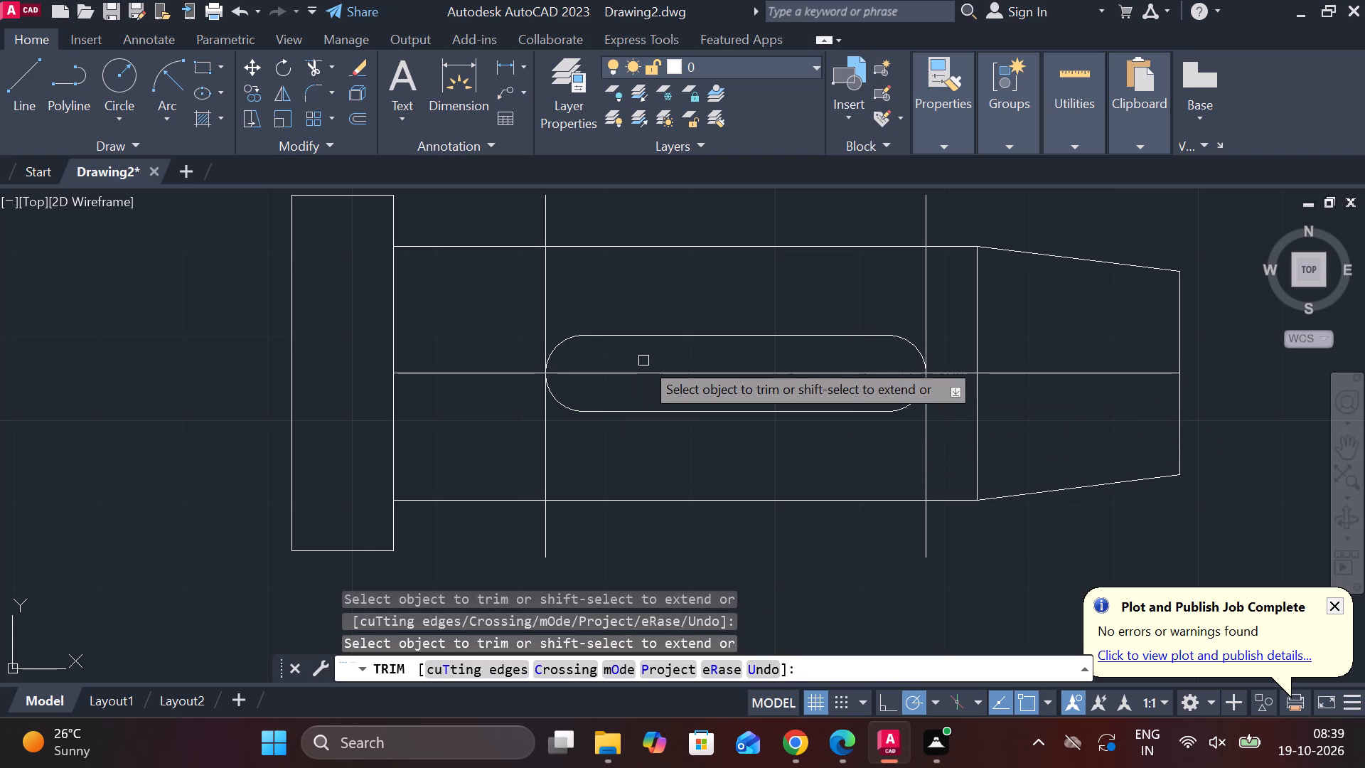
key("Escape")
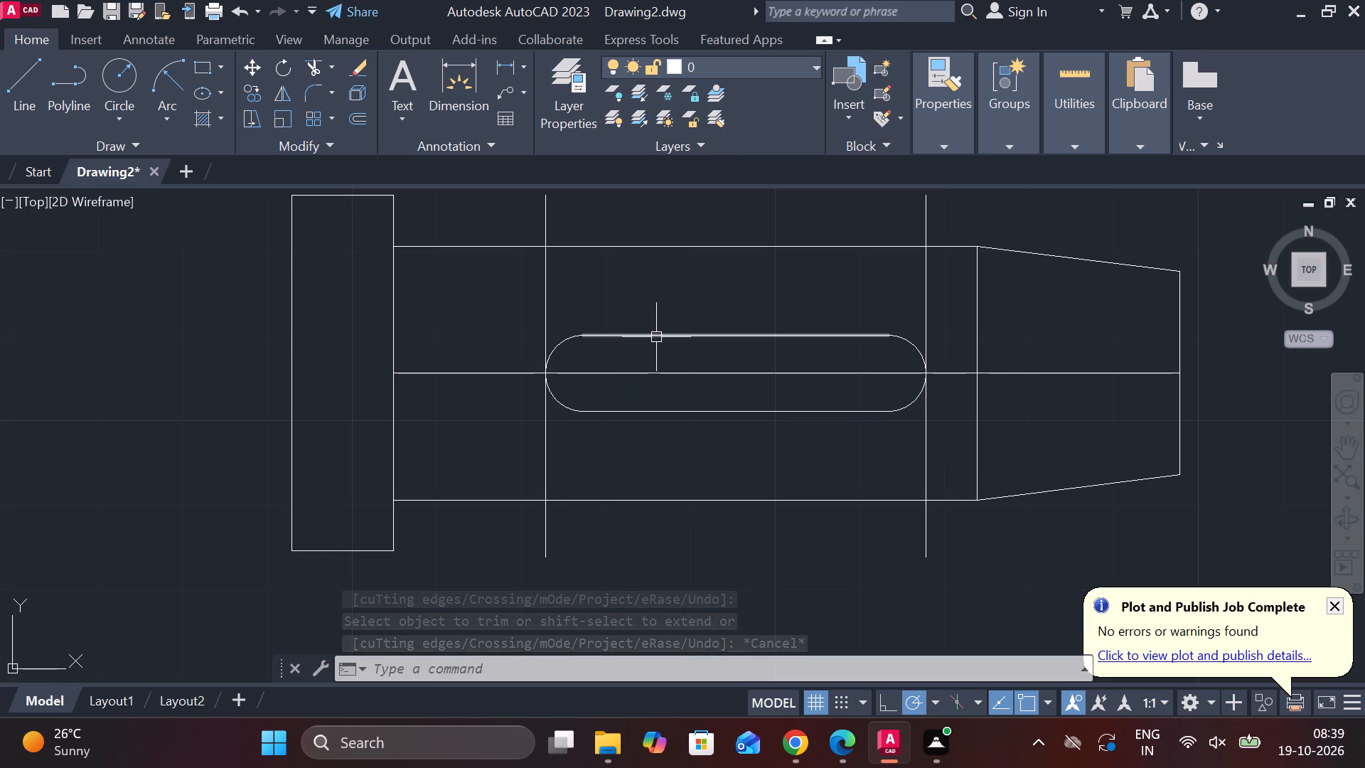
Change the linetype of the slot's two lines and two end arcs to DASHED.
scroll(656, 337, "down", 1)
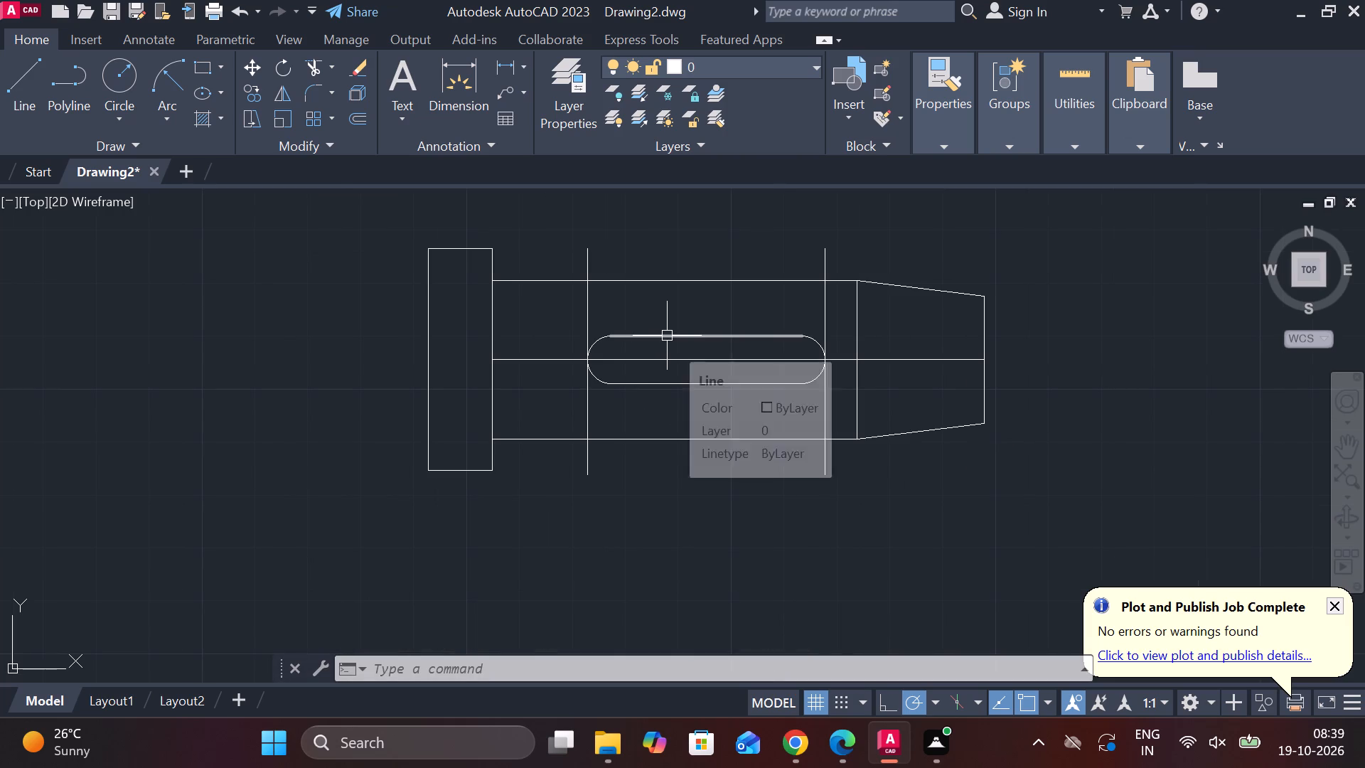
left_click(667, 336)
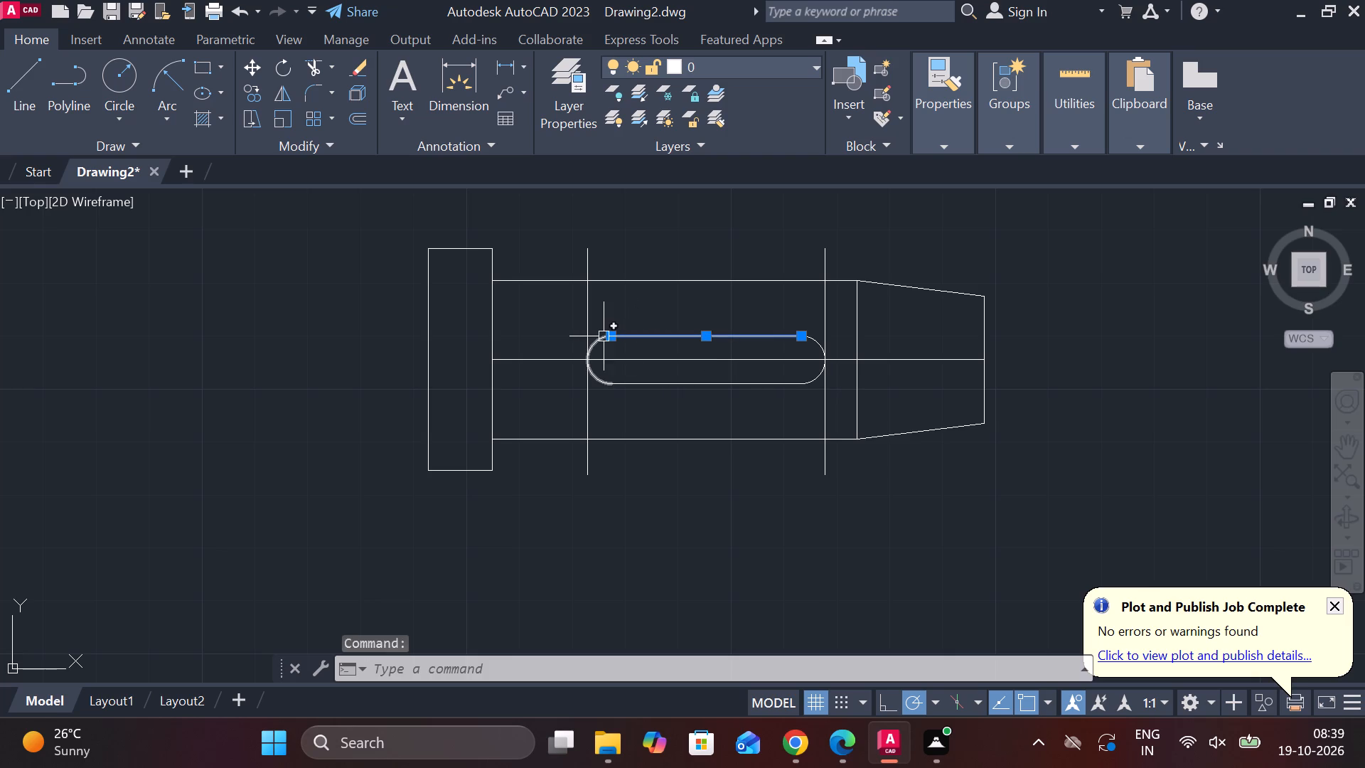
left_click(604, 336)
left_click(661, 383)
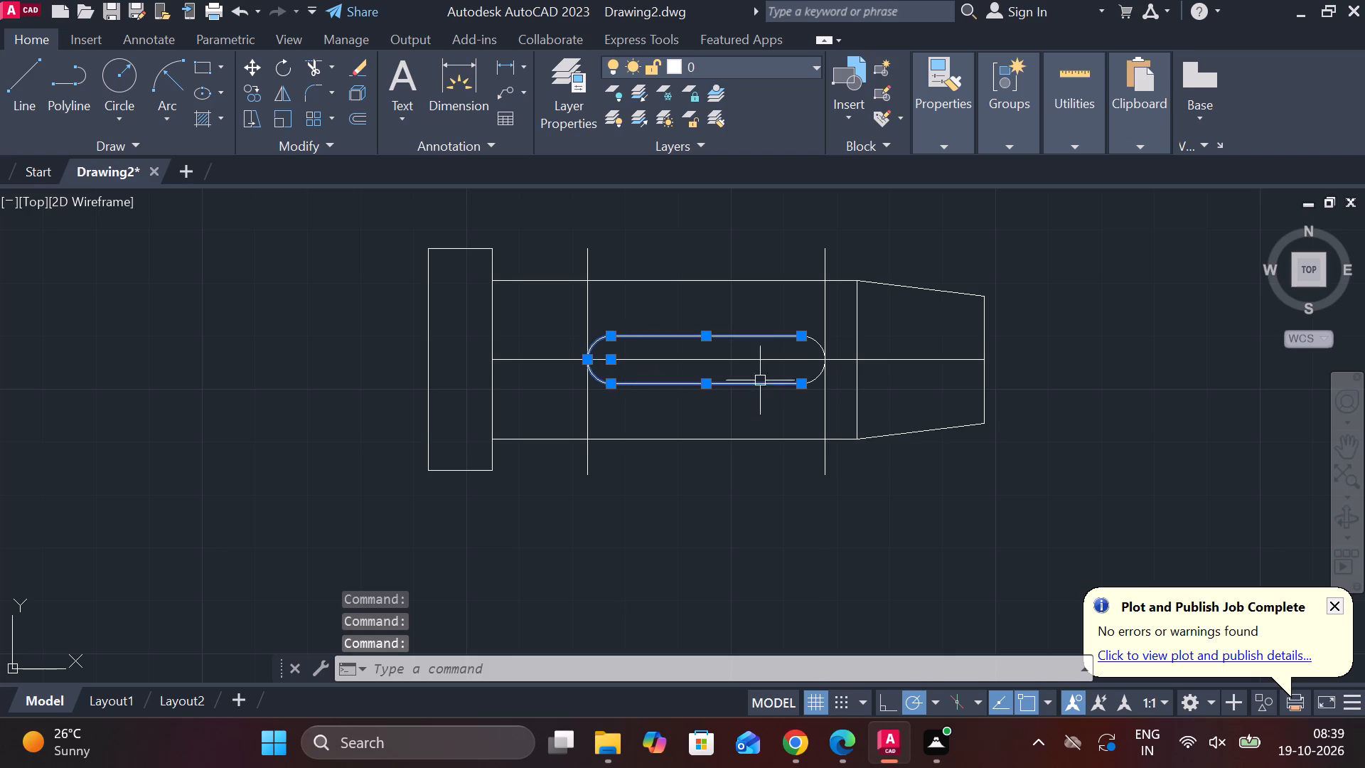
left_click(818, 345)
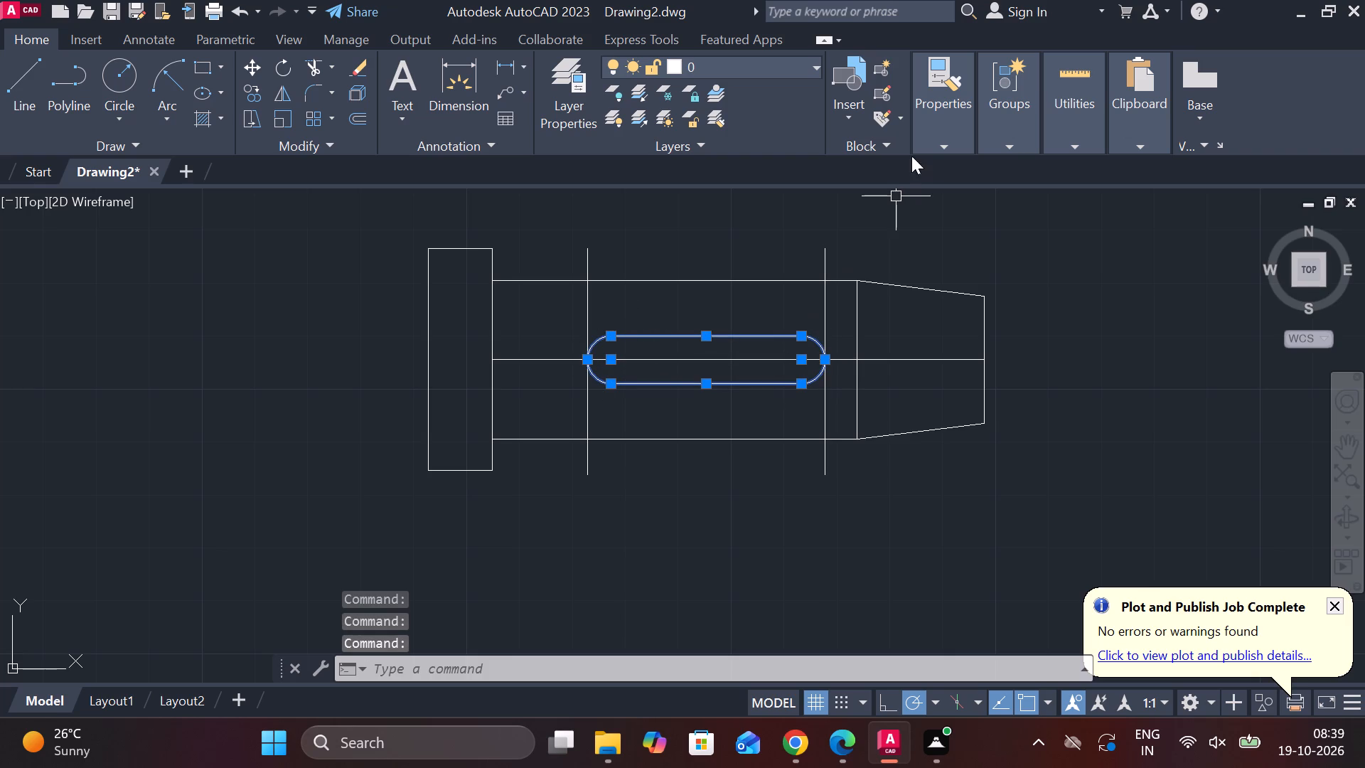
left_click(936, 148)
left_click(1107, 224)
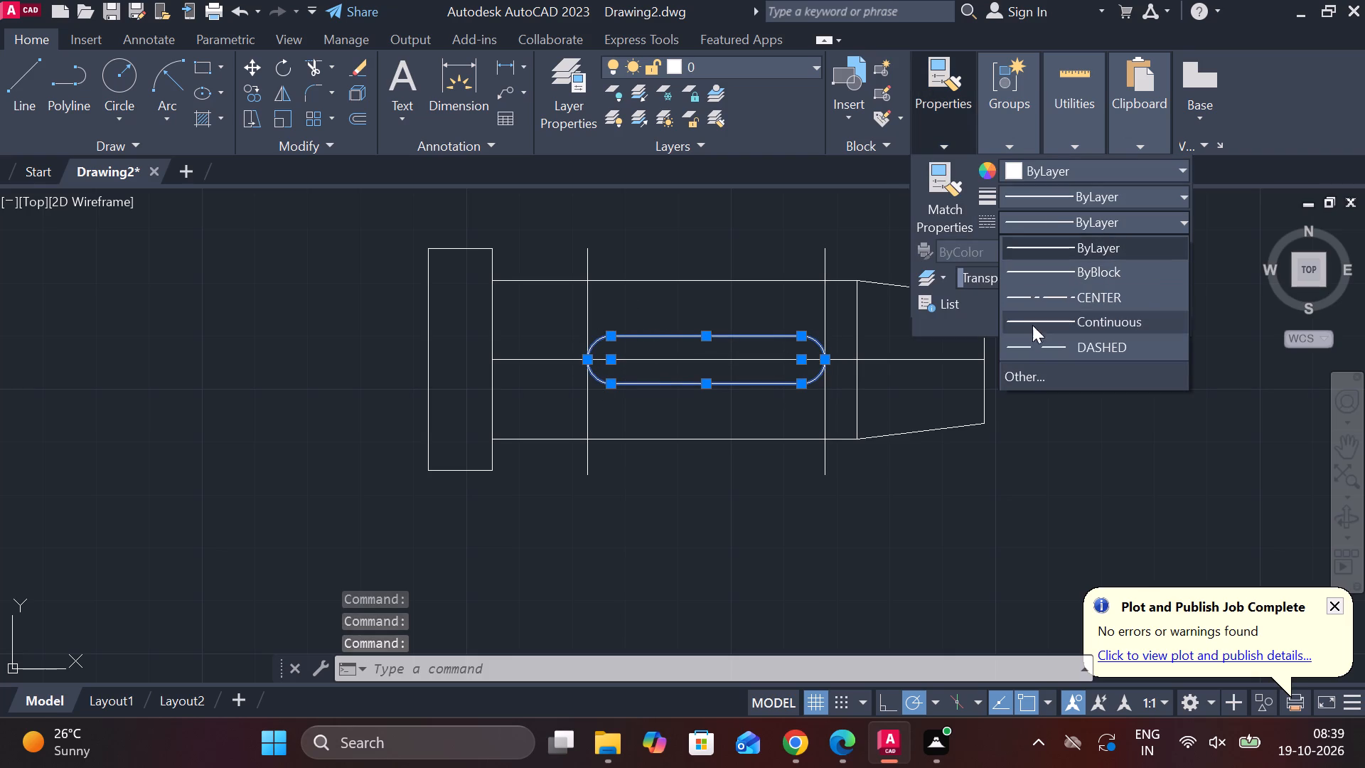
left_click(1026, 348)
key("Escape")
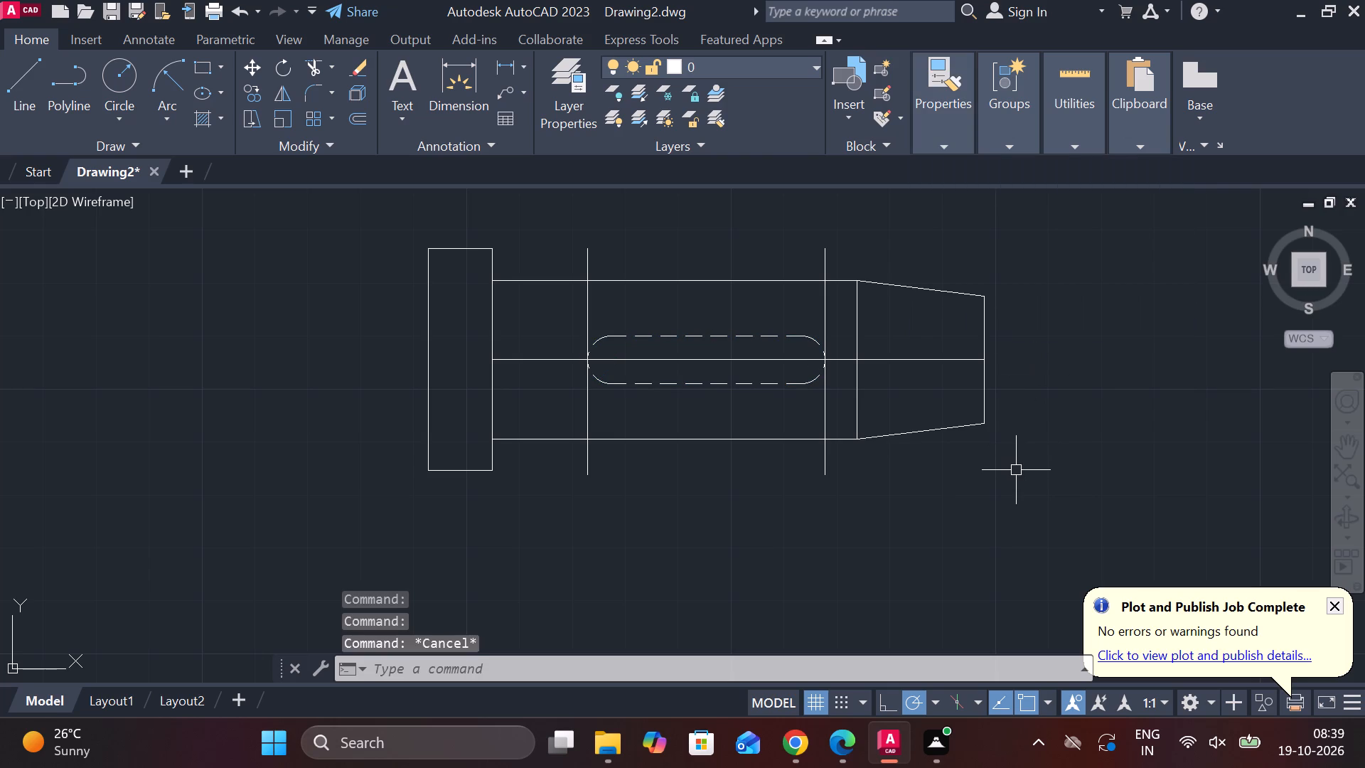
Erase the two vertical construction lines at the ends of the slot.
left_click(582, 299)
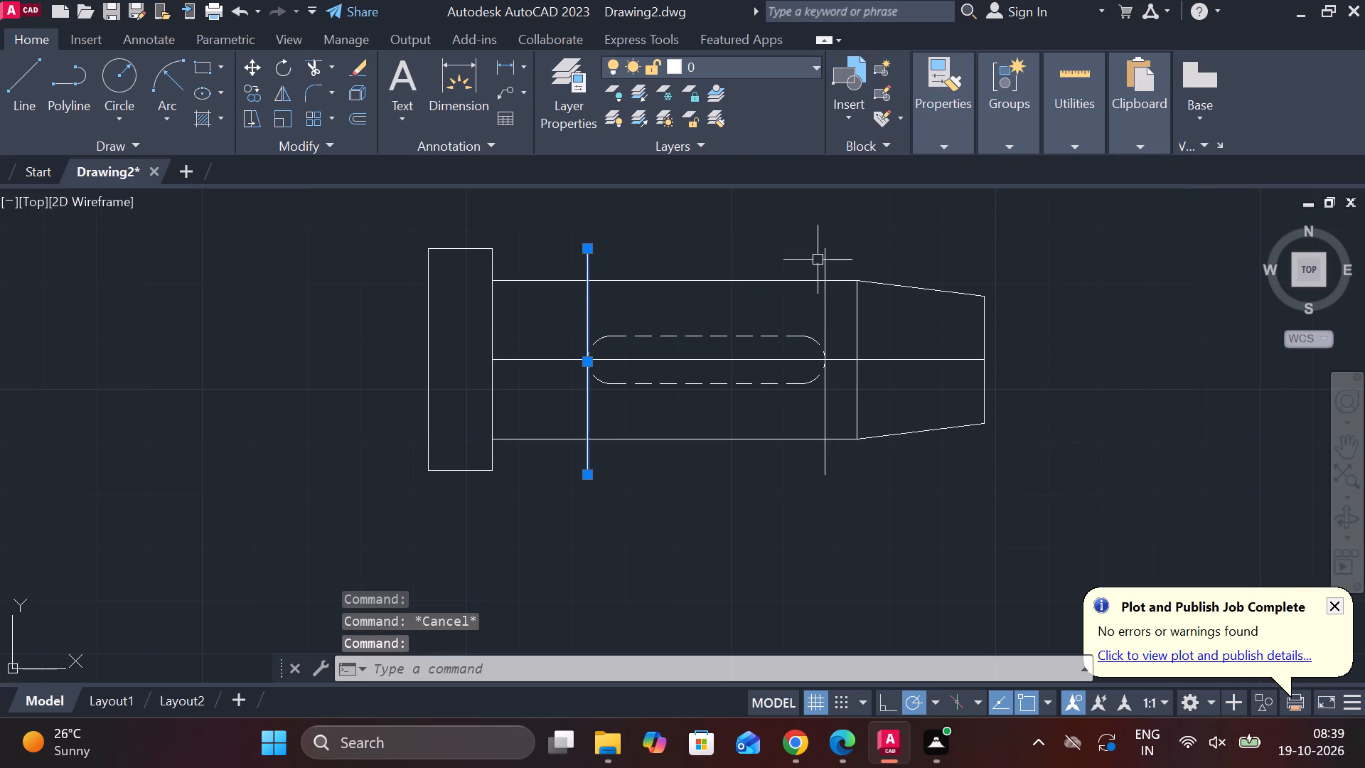
left_click(820, 257)
type("E")
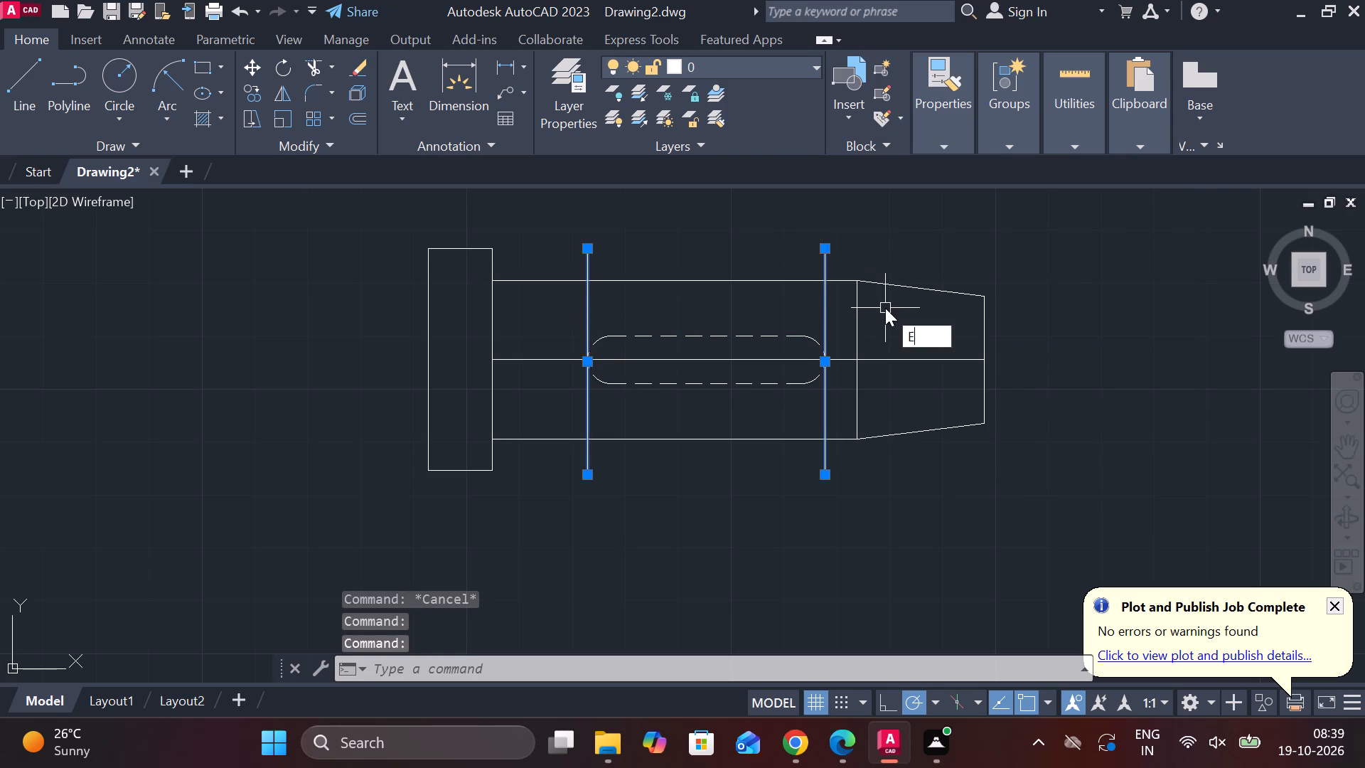
key("space")
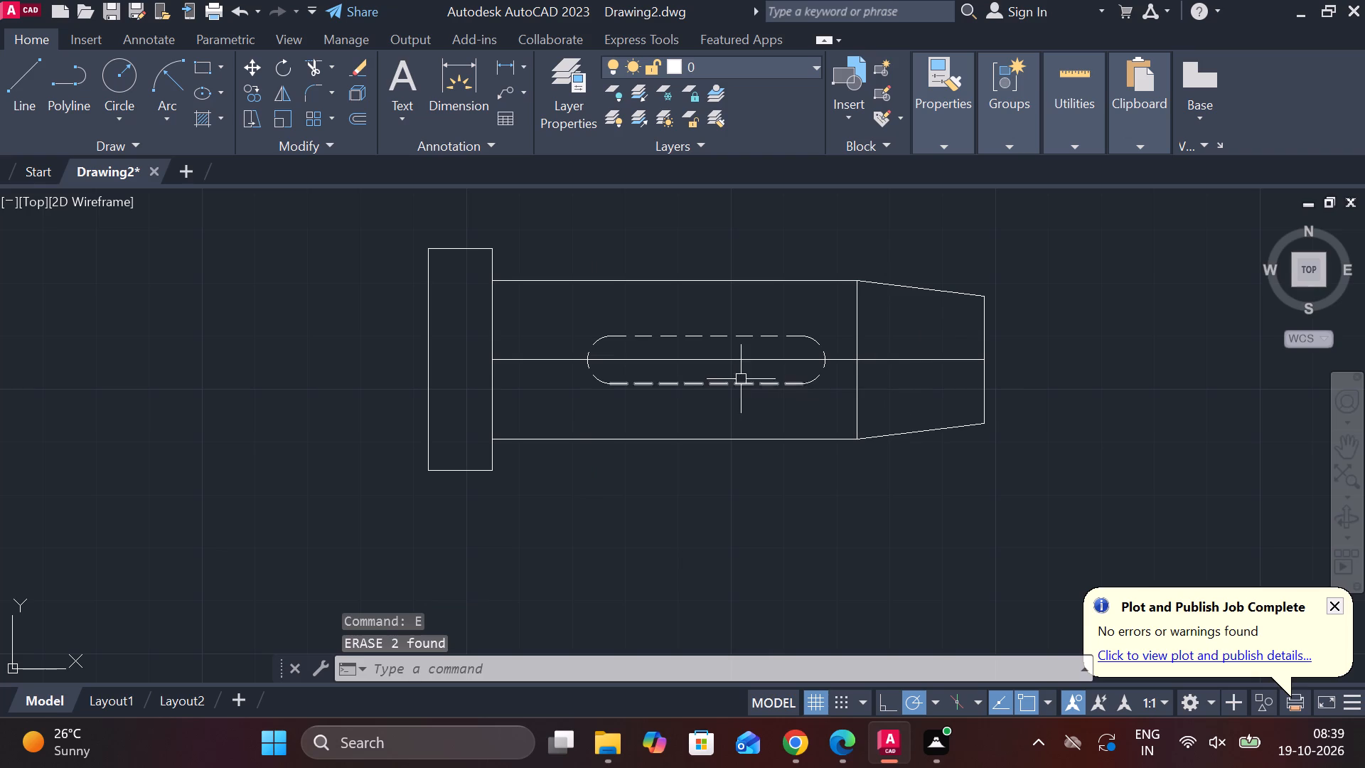
Extend the centreline about 21 units beyond the shaft's shoulder through the head and about 11 units past the tapered tip.
left_click(723, 360)
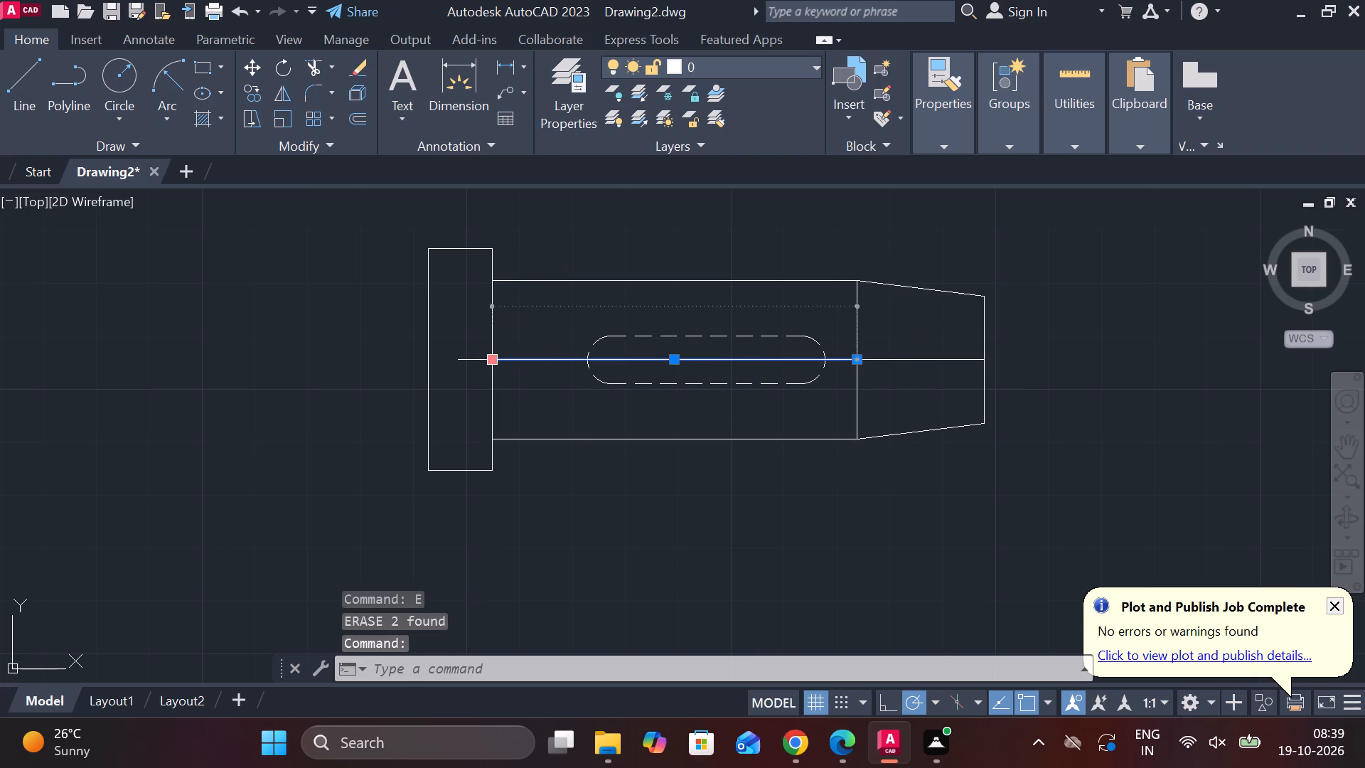
left_click(560, 417)
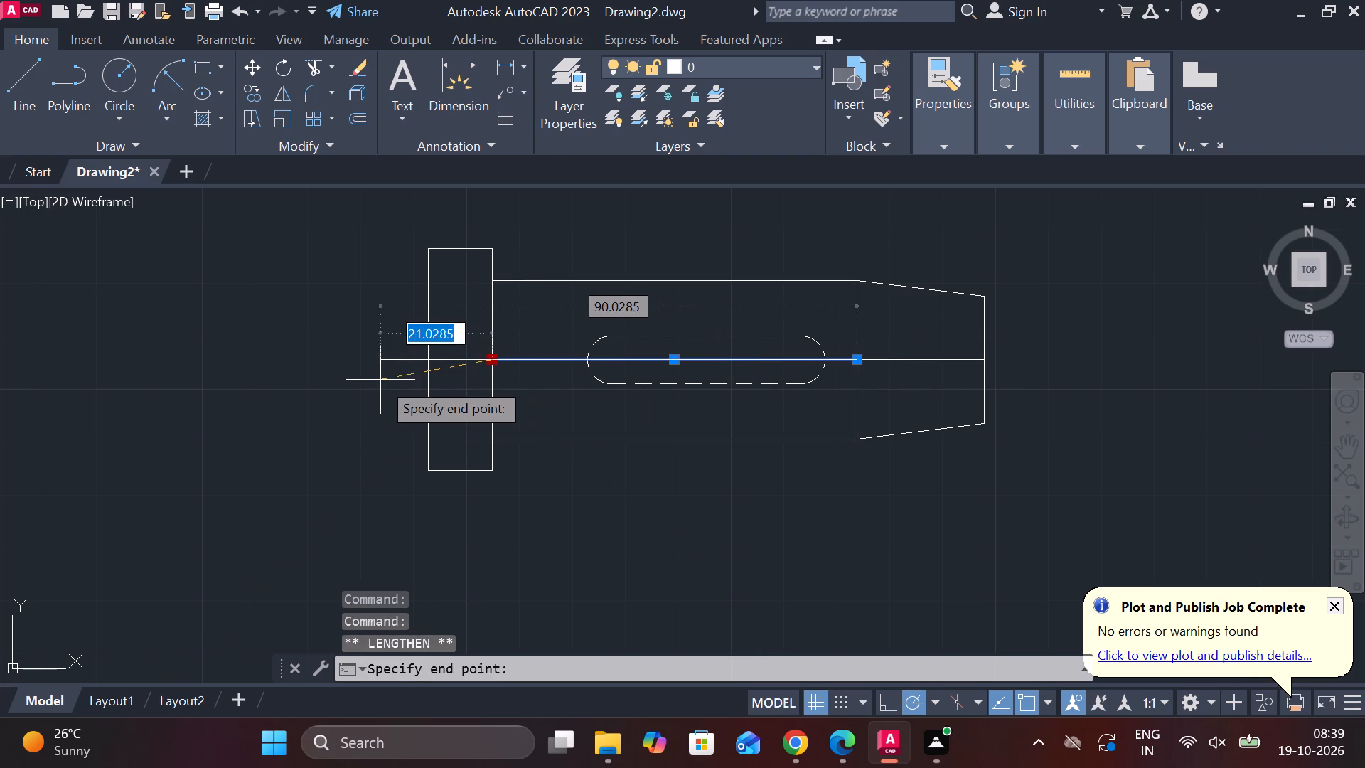
left_click(380, 380)
left_click(955, 362)
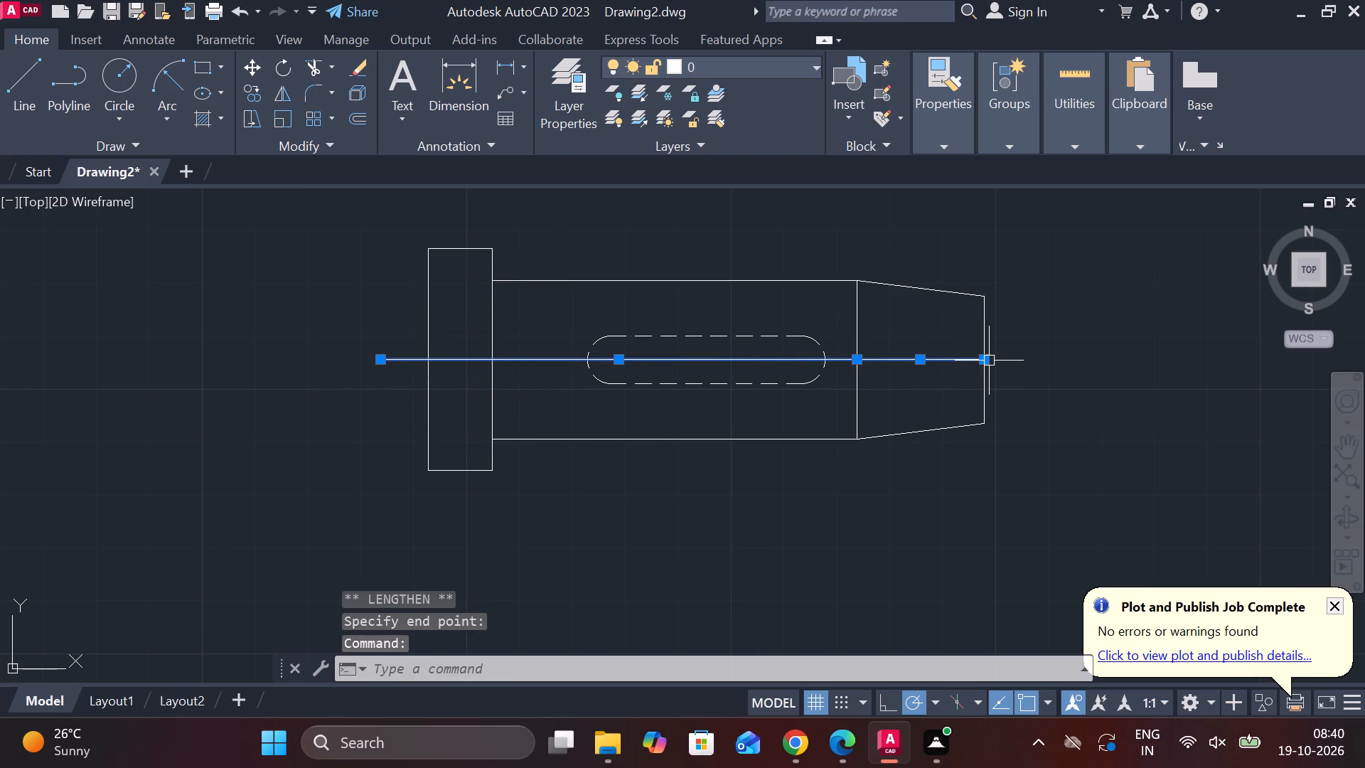
left_click(1009, 410)
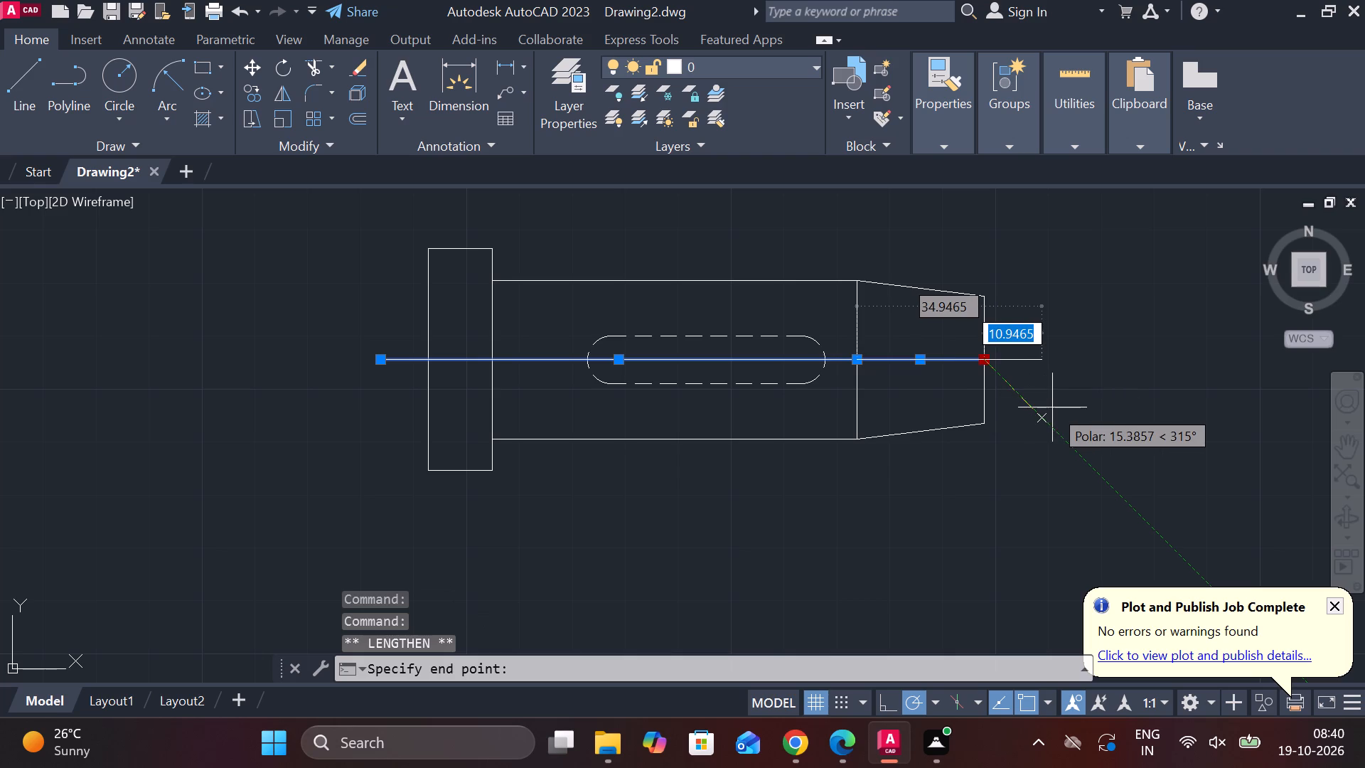
left_click(1052, 407)
key("Escape")
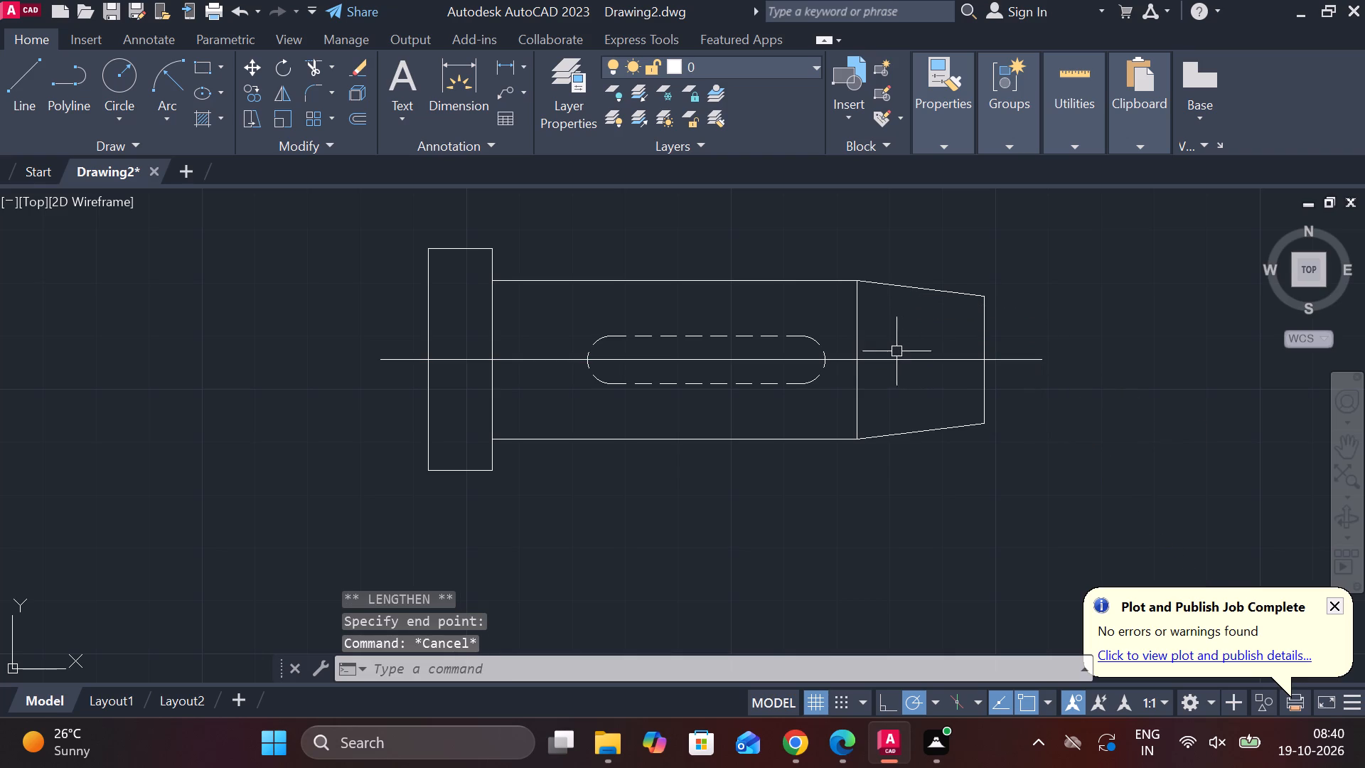
Join the shaft and taper centreline segments into a single line.
left_click(899, 357)
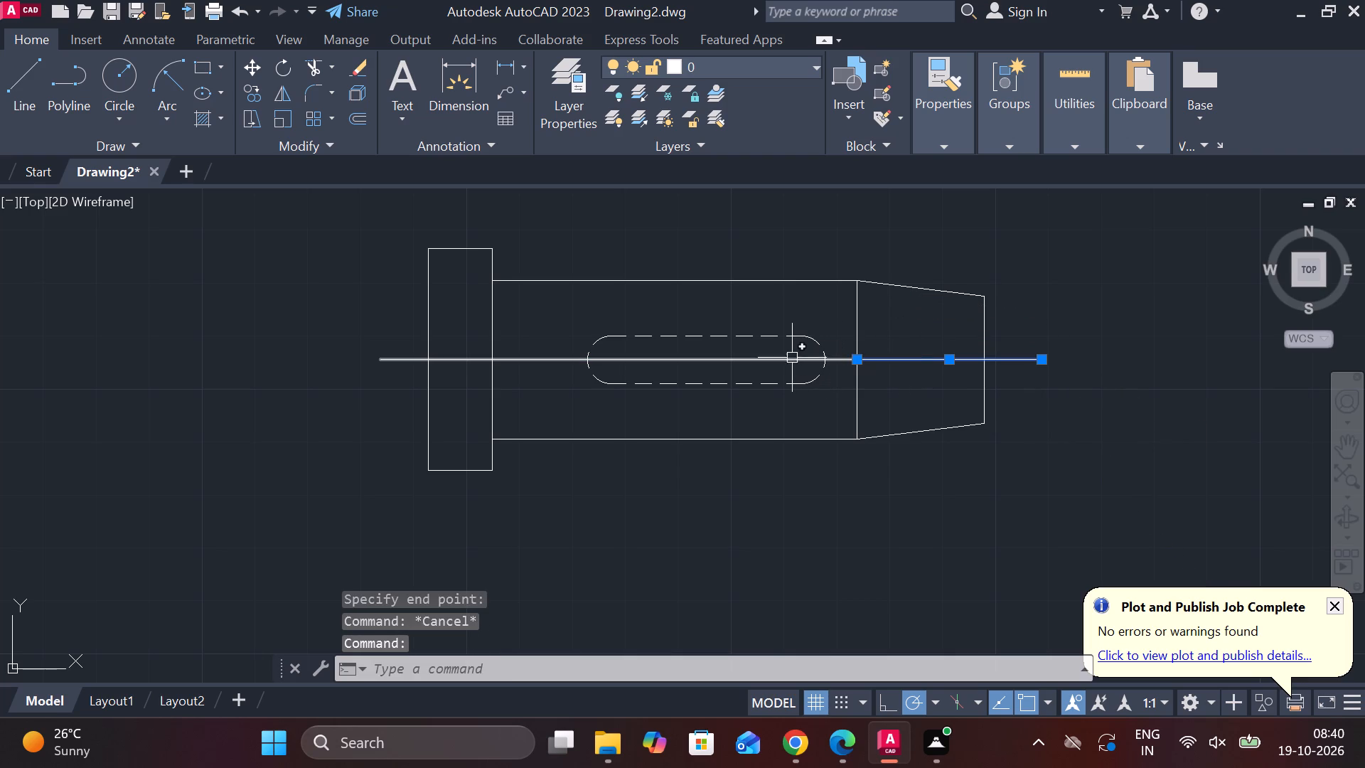
left_click(791, 359)
key("j")
key("Return")
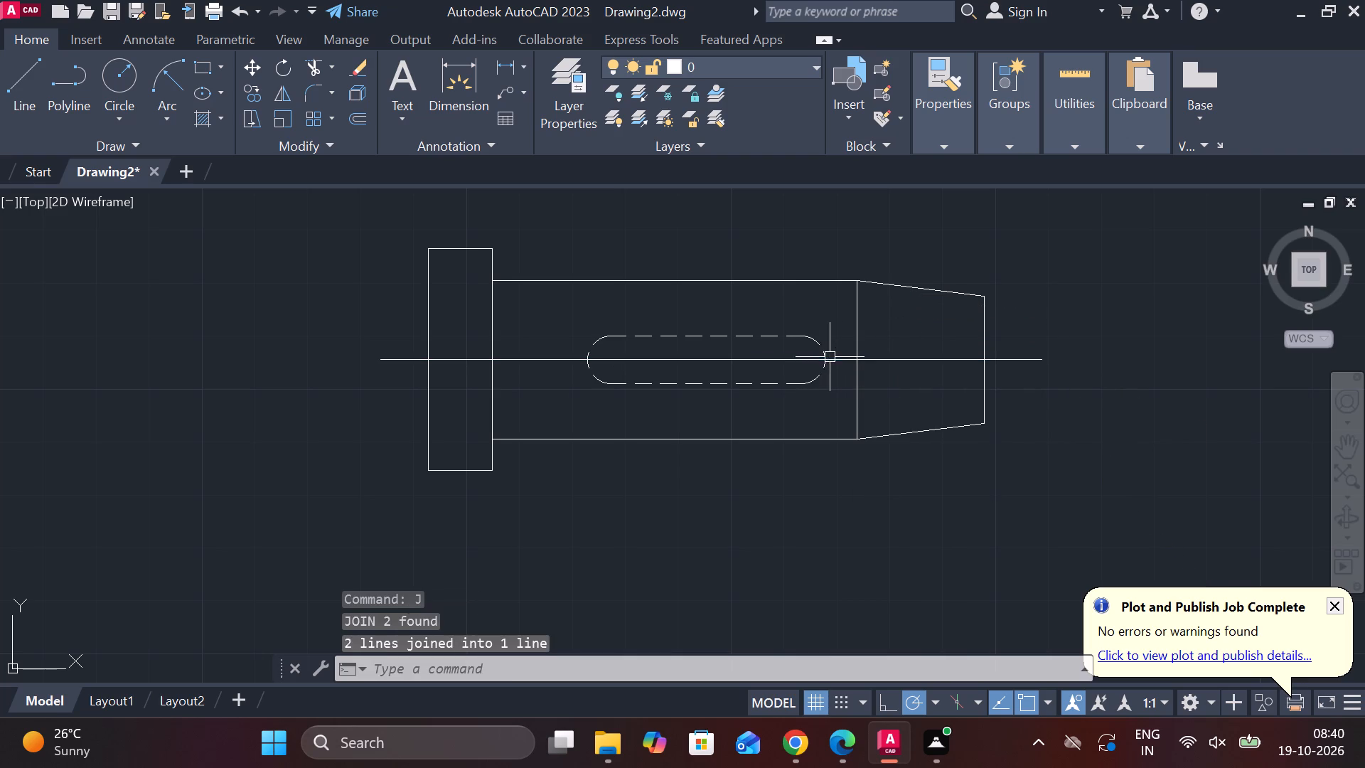
Change the linetype of the joined centreline to DASHED.
left_click(882, 359)
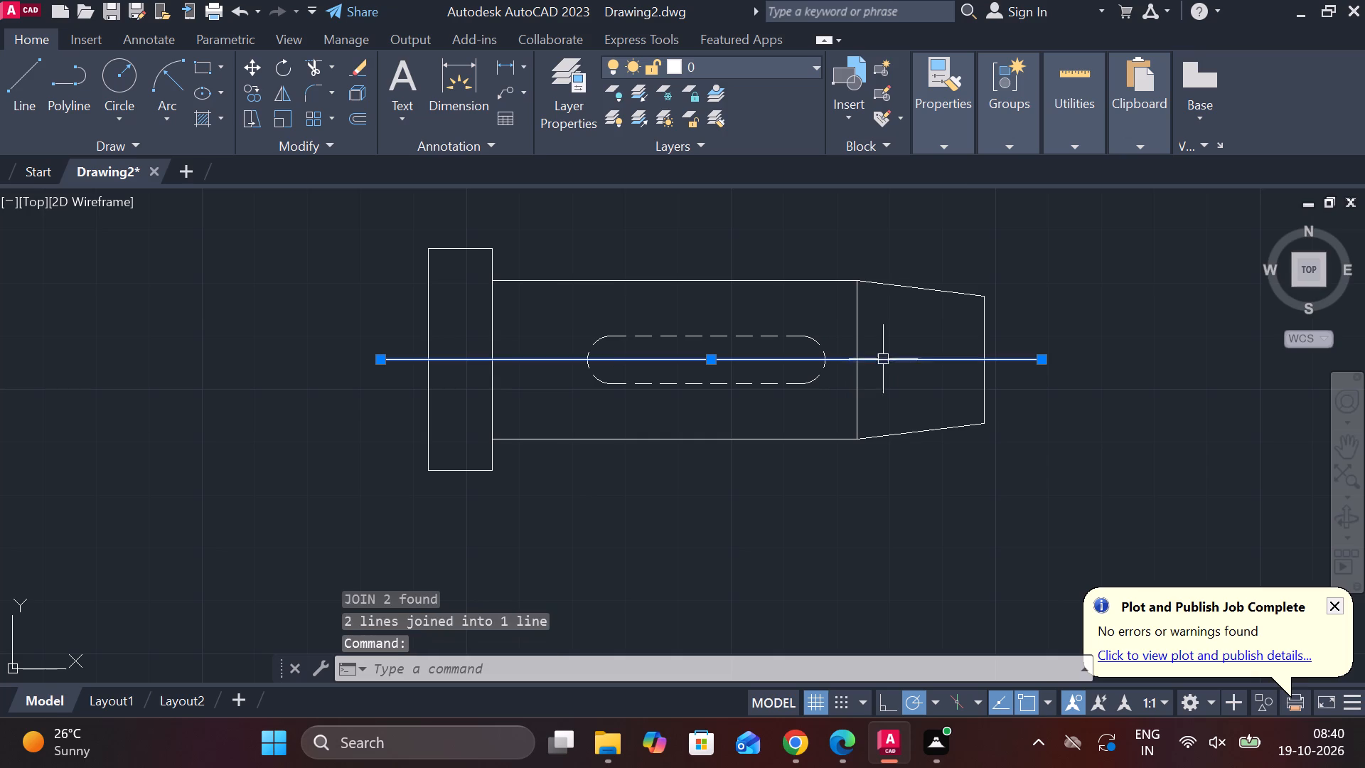
left_click(937, 149)
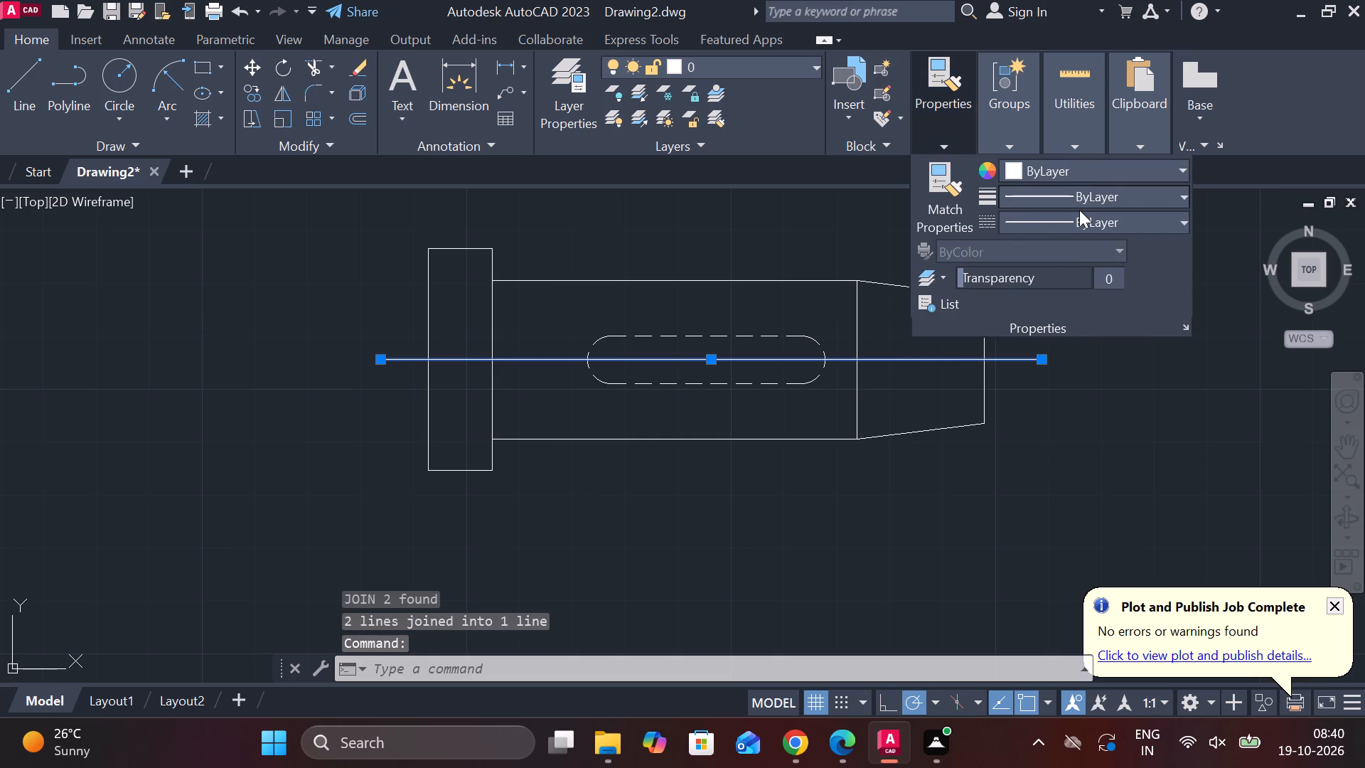
left_click(1079, 210)
left_click(1085, 217)
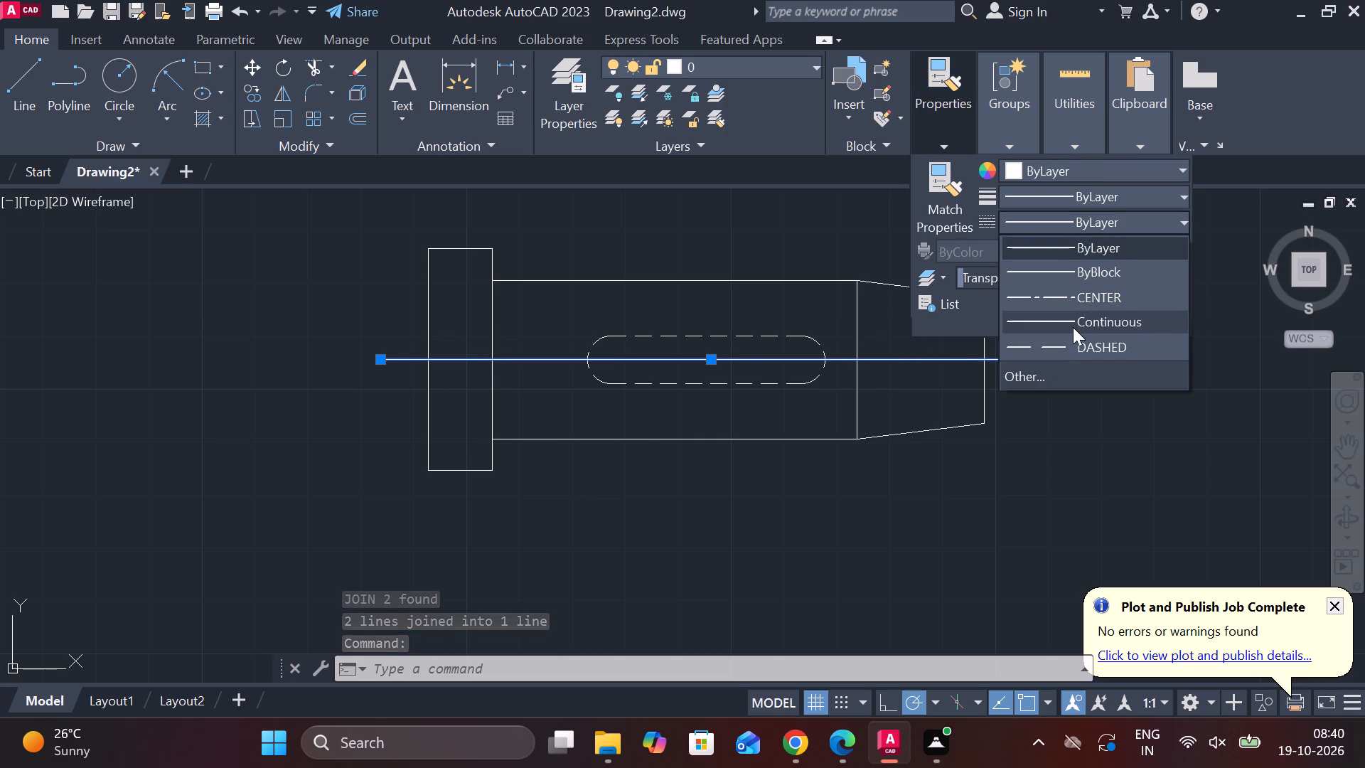
left_click(1069, 338)
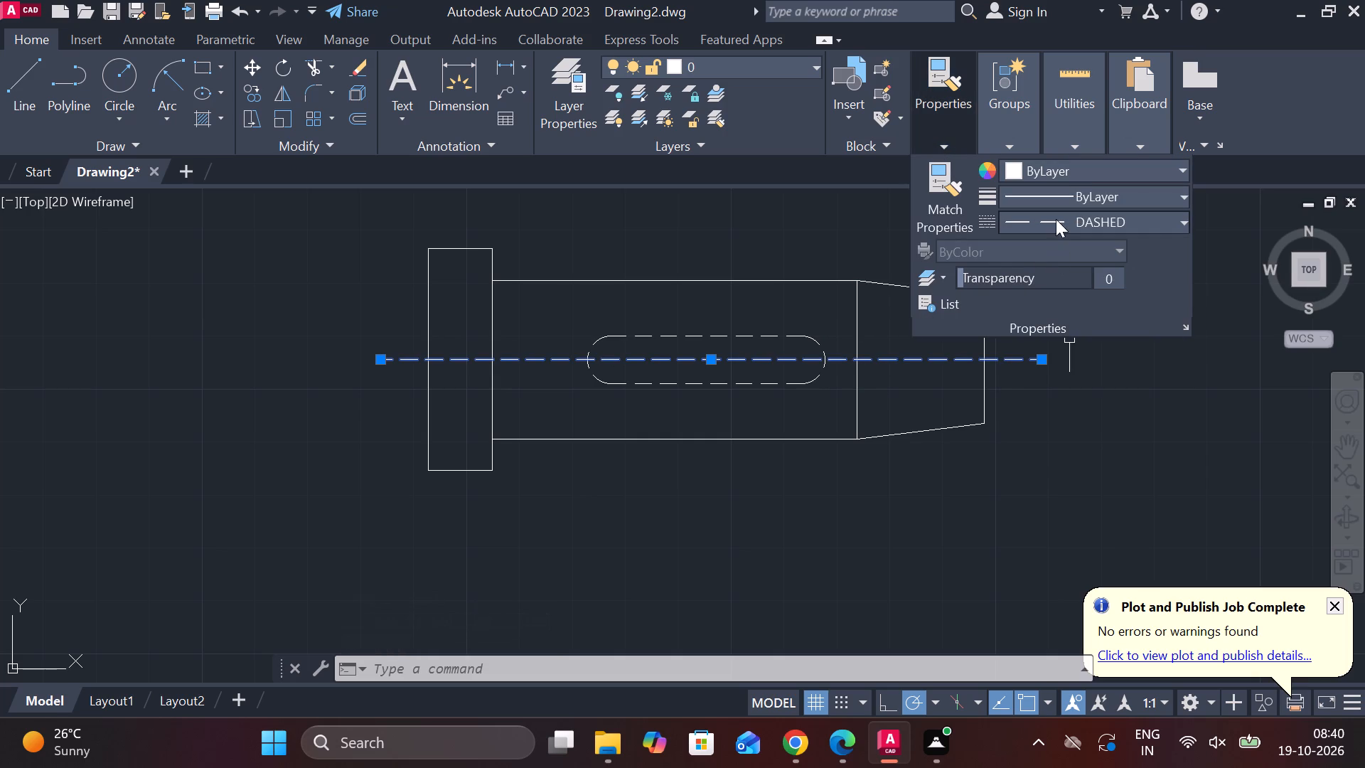
left_click(1056, 219)
left_click(1081, 286)
key("Escape")
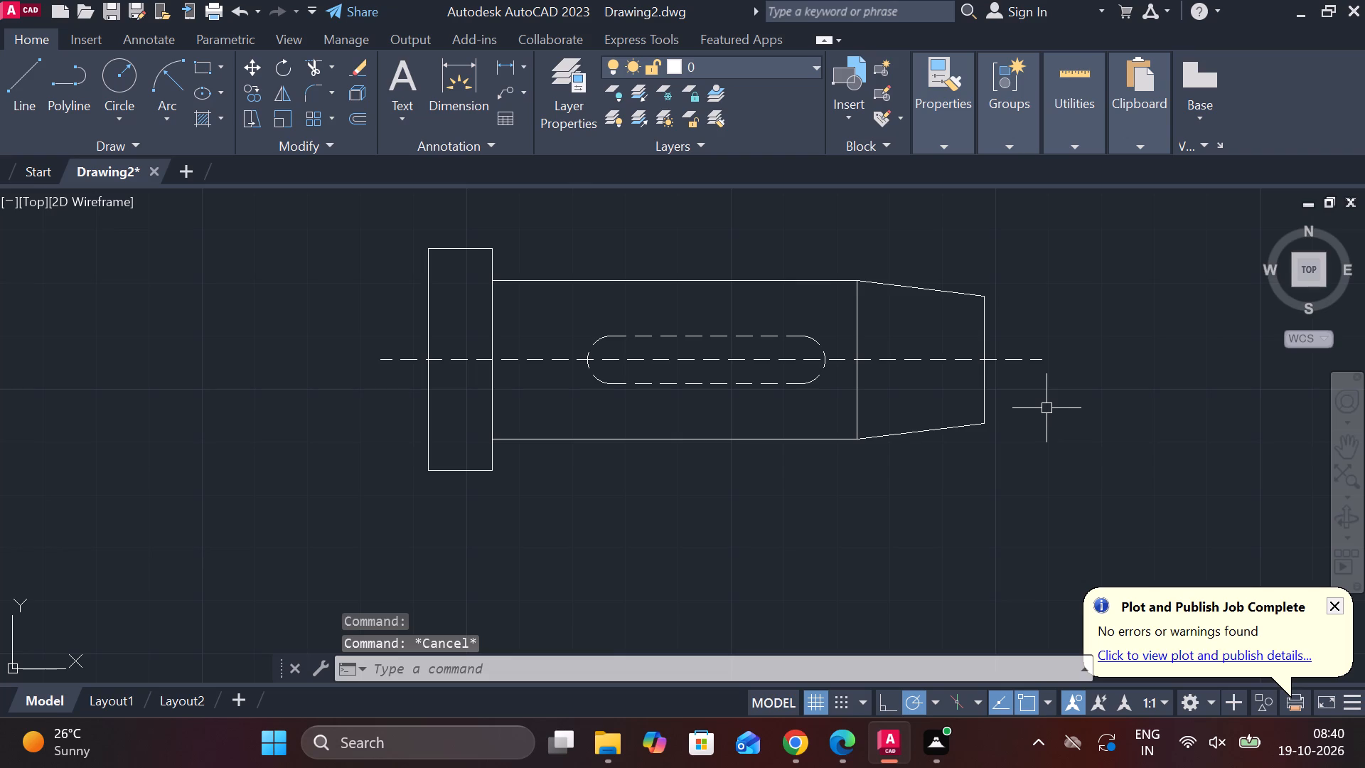
Add a horizontal linear dimension above the pin from the head's outer face to the slot's nearer end.
left_click(514, 61)
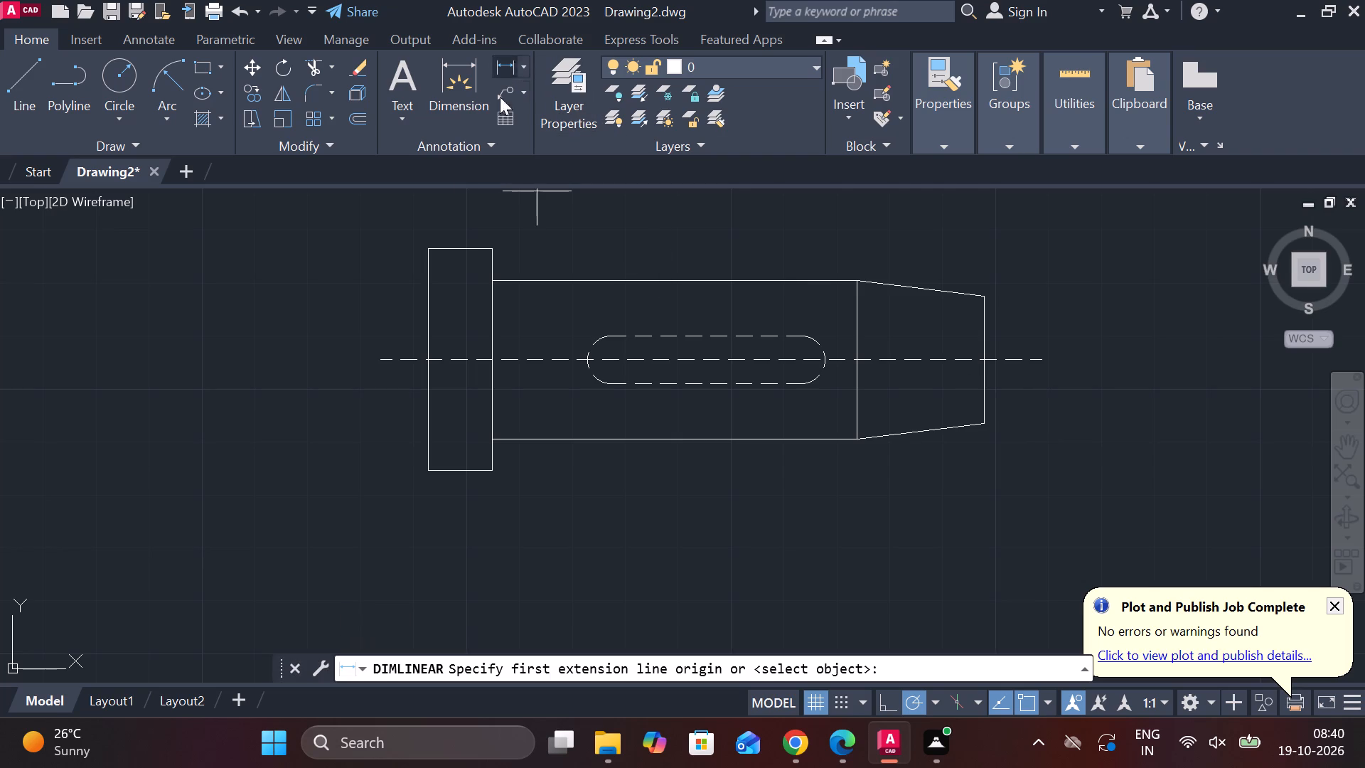
left_click(422, 245)
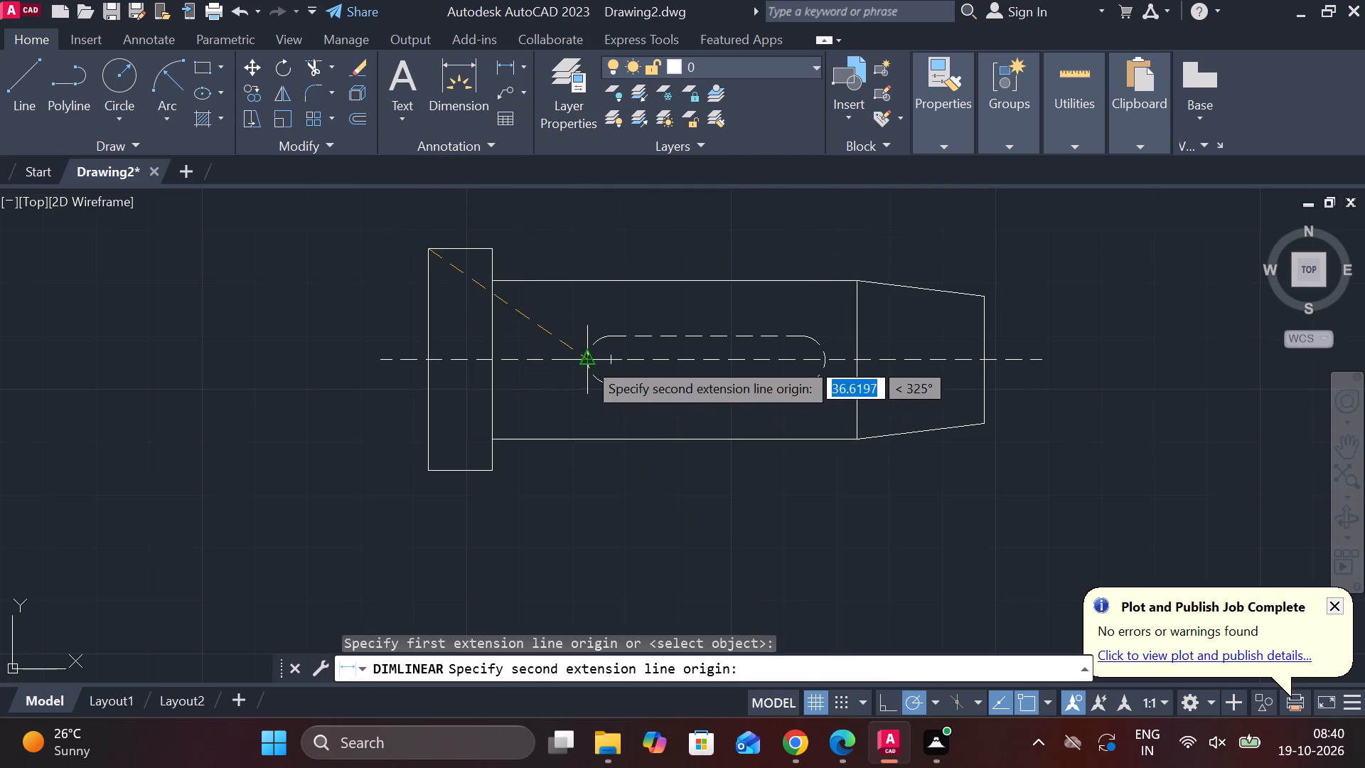
left_click(586, 360)
middle_click_drag(552, 222, 592, 312)
left_click(581, 282)
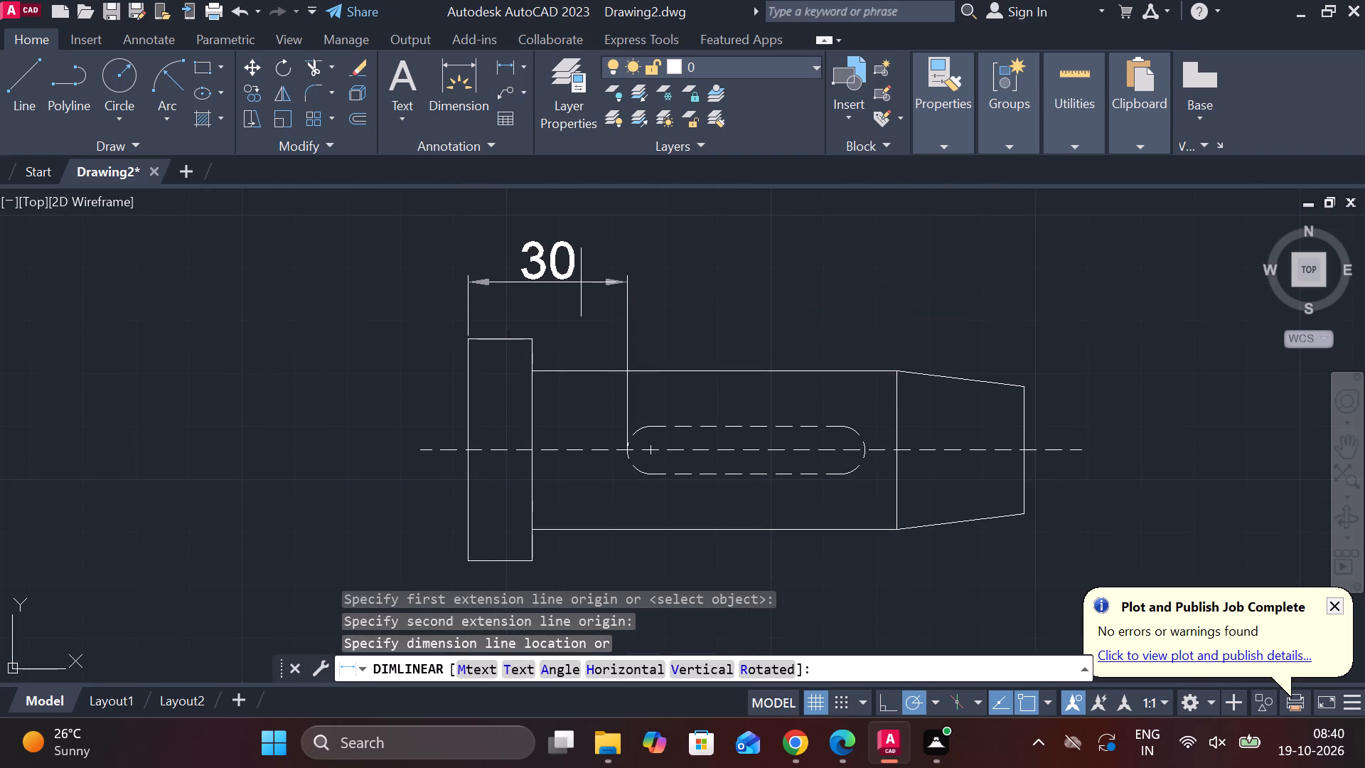
Add a linear dimension for the slot's overall length, aligned with the slot-position dimension above the pin.
key("space")
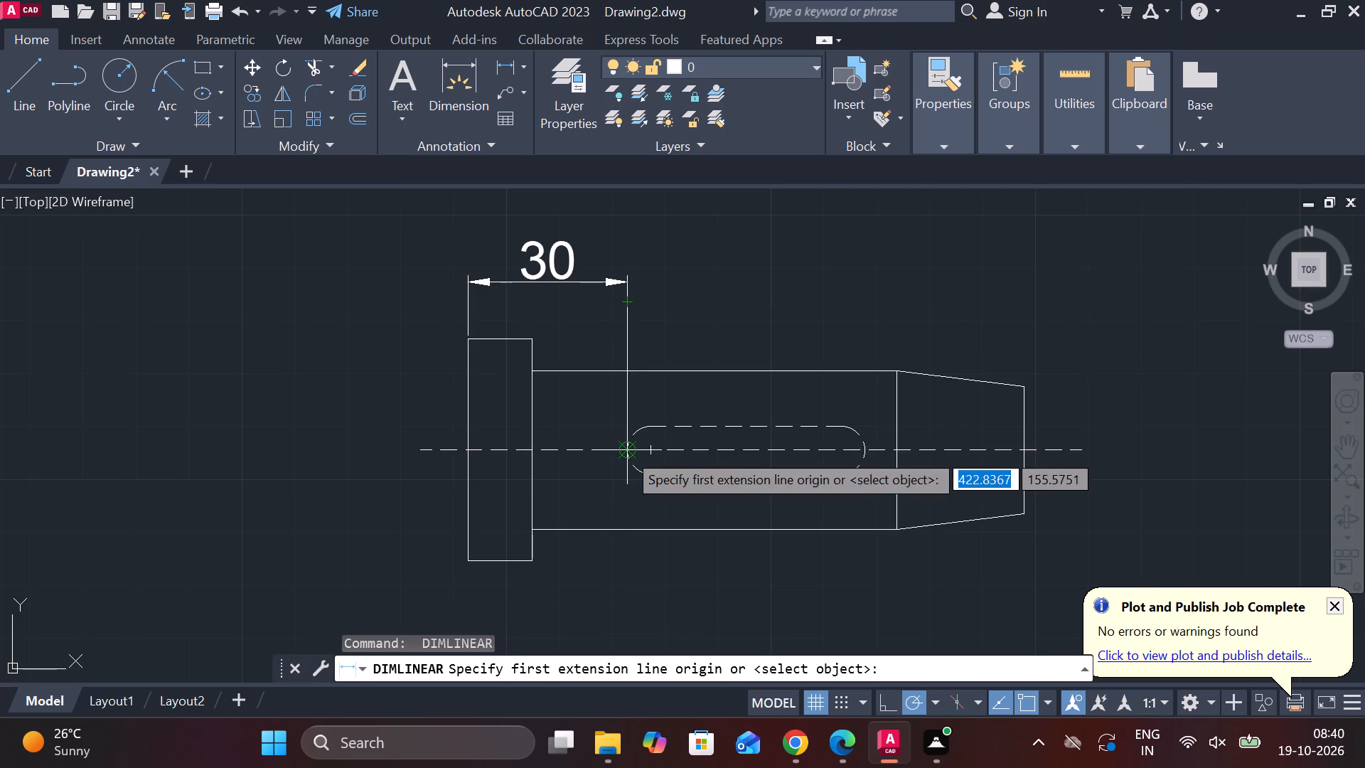
left_click(626, 451)
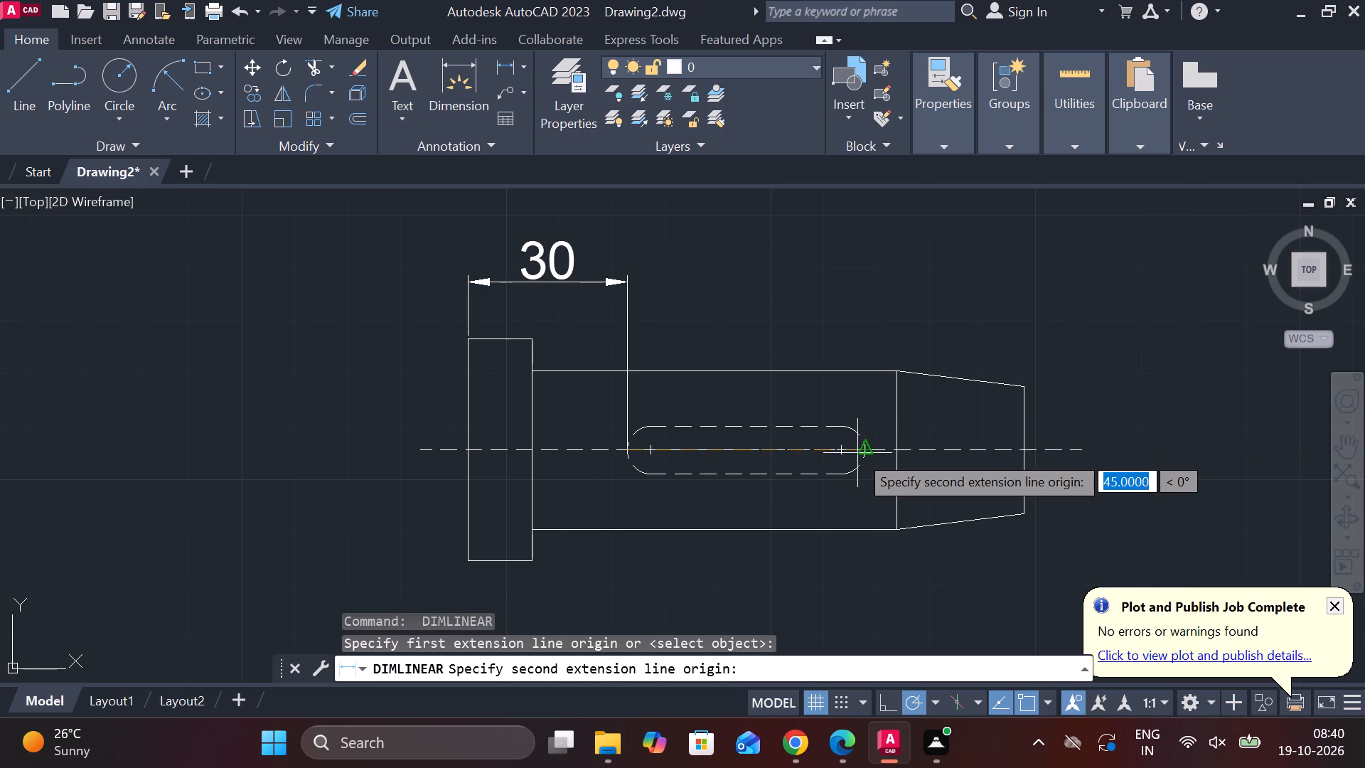
left_click(858, 453)
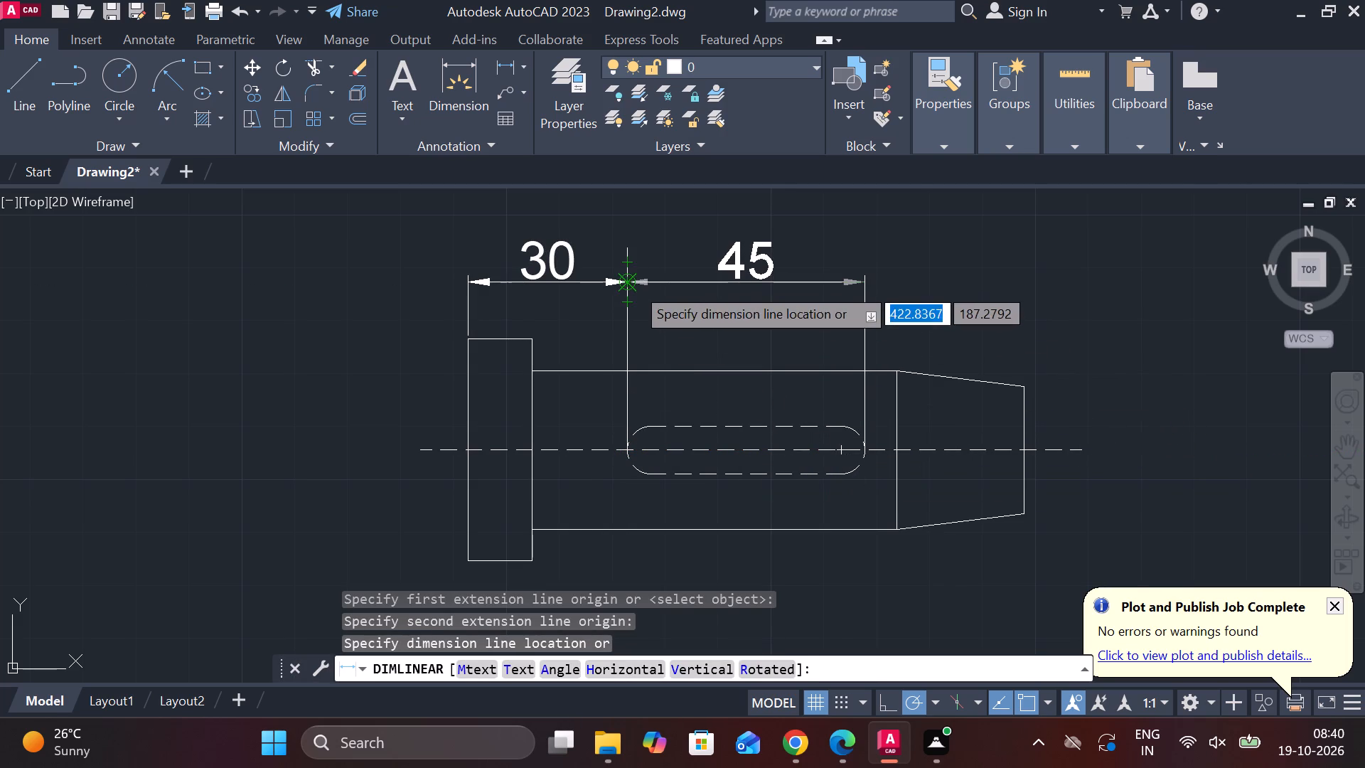
left_click(634, 285)
Add a horizontal linear dimension below the pin for the length of the tapered end.
middle_click_drag(908, 329, 778, 247)
key("space")
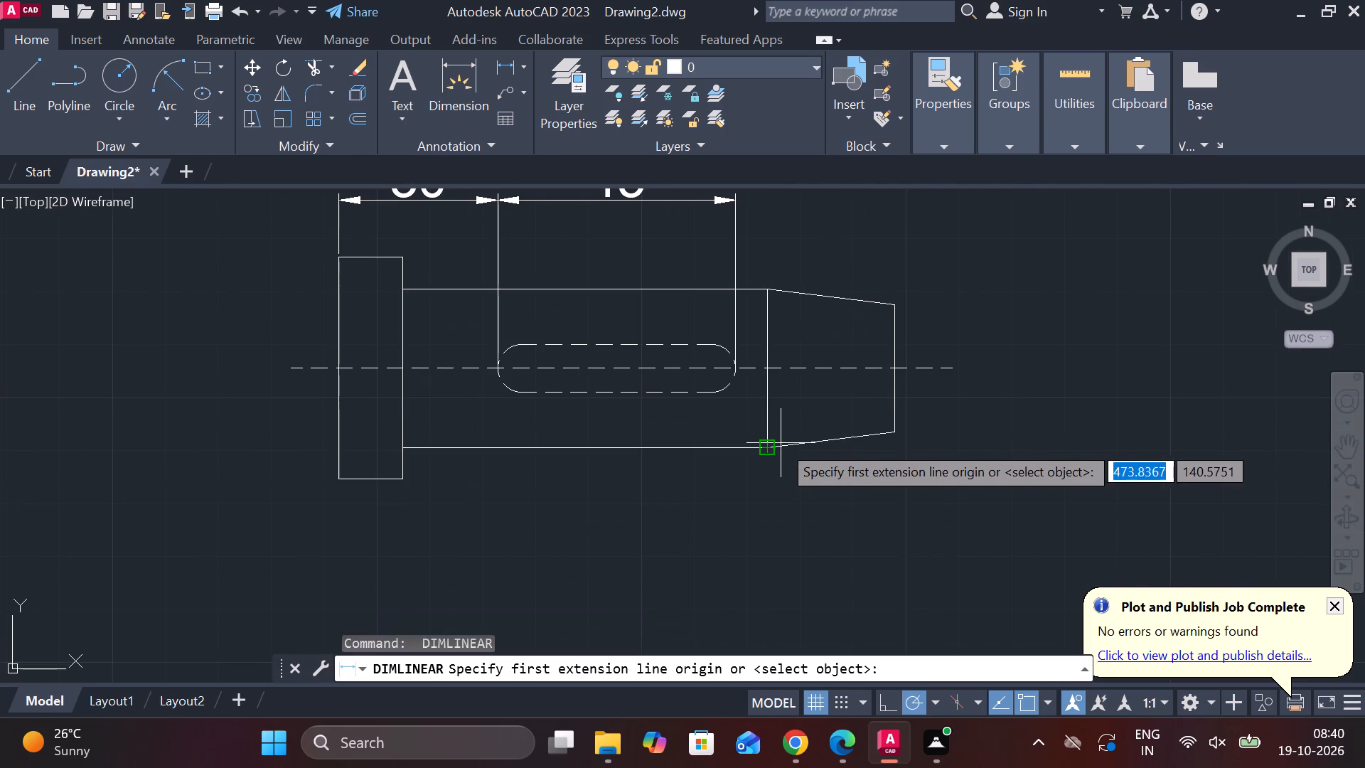
left_click(781, 445)
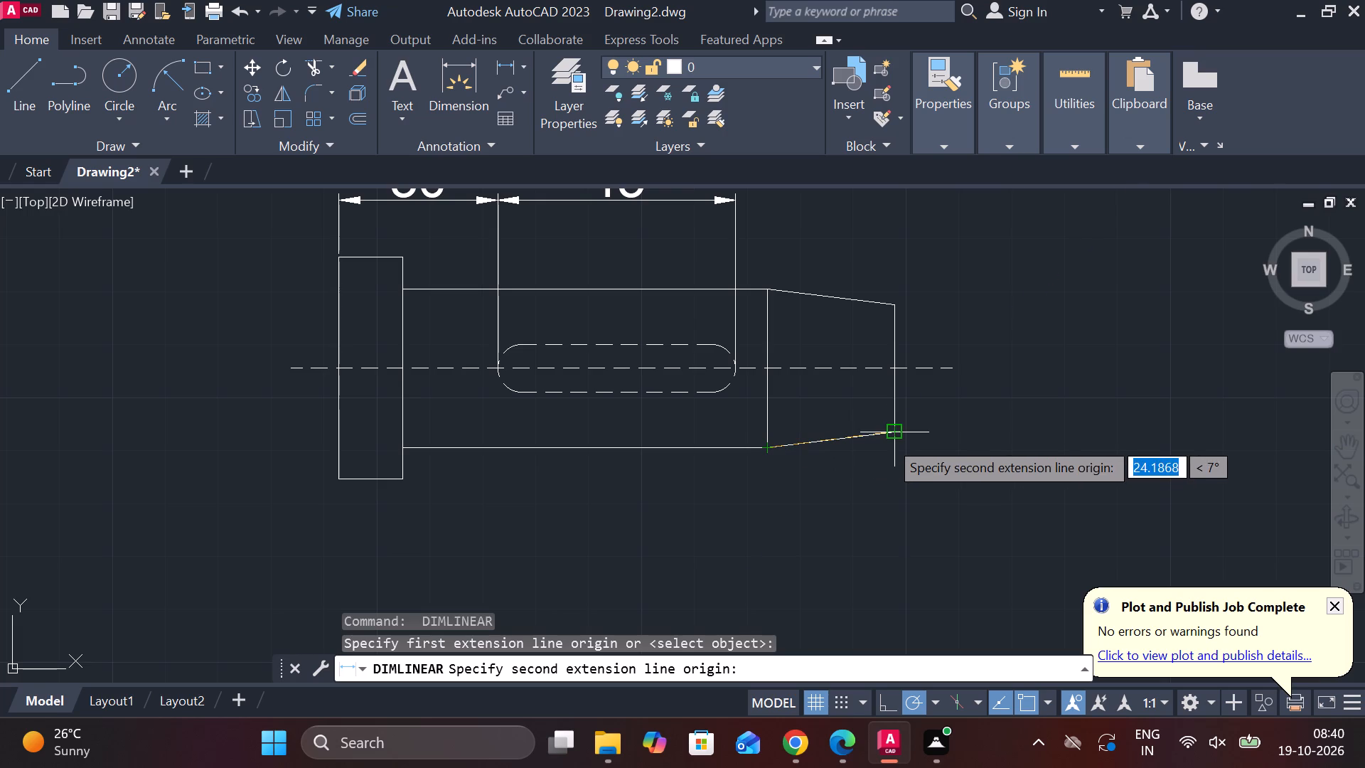
left_click(887, 457)
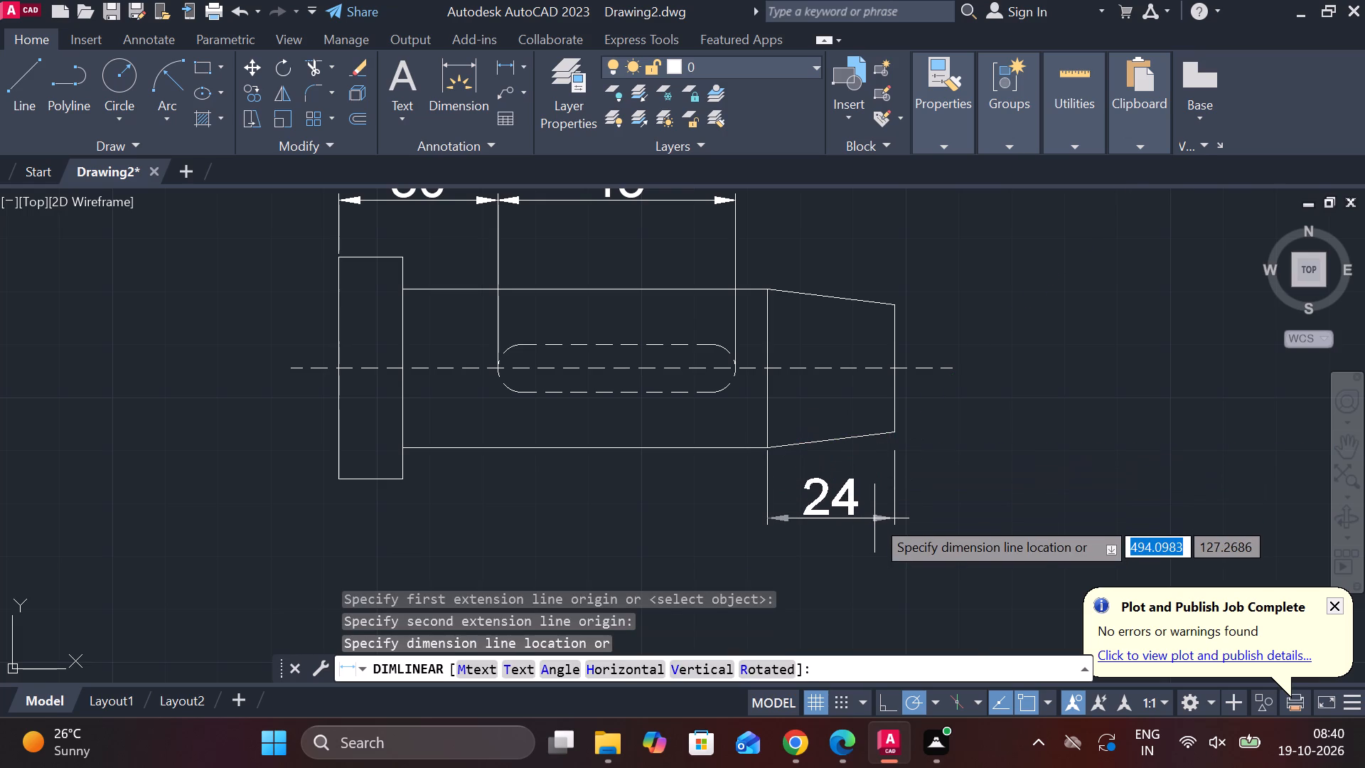
left_click(874, 518)
Add a vertical linear dimension for the shaft's full height, placed beyond the tapered tip.
key("space")
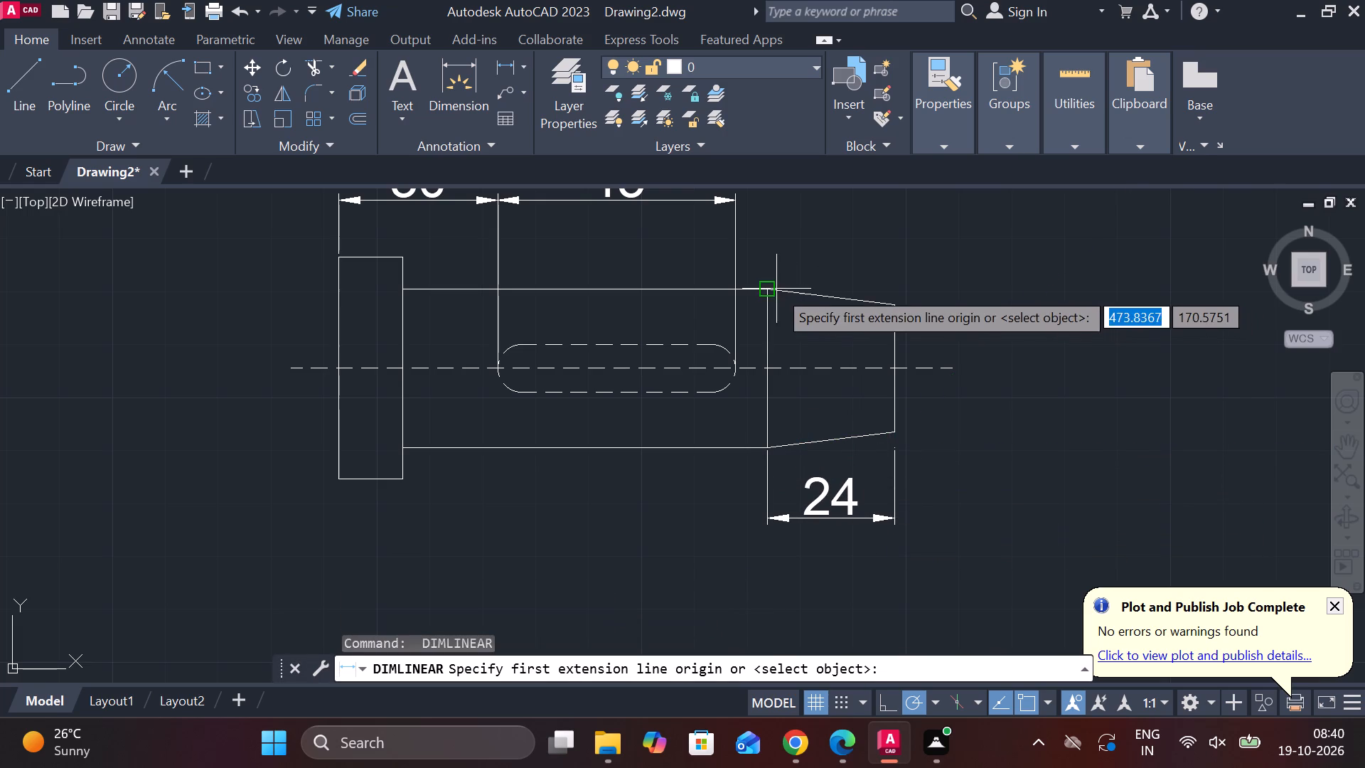
left_click(773, 287)
left_click(764, 462)
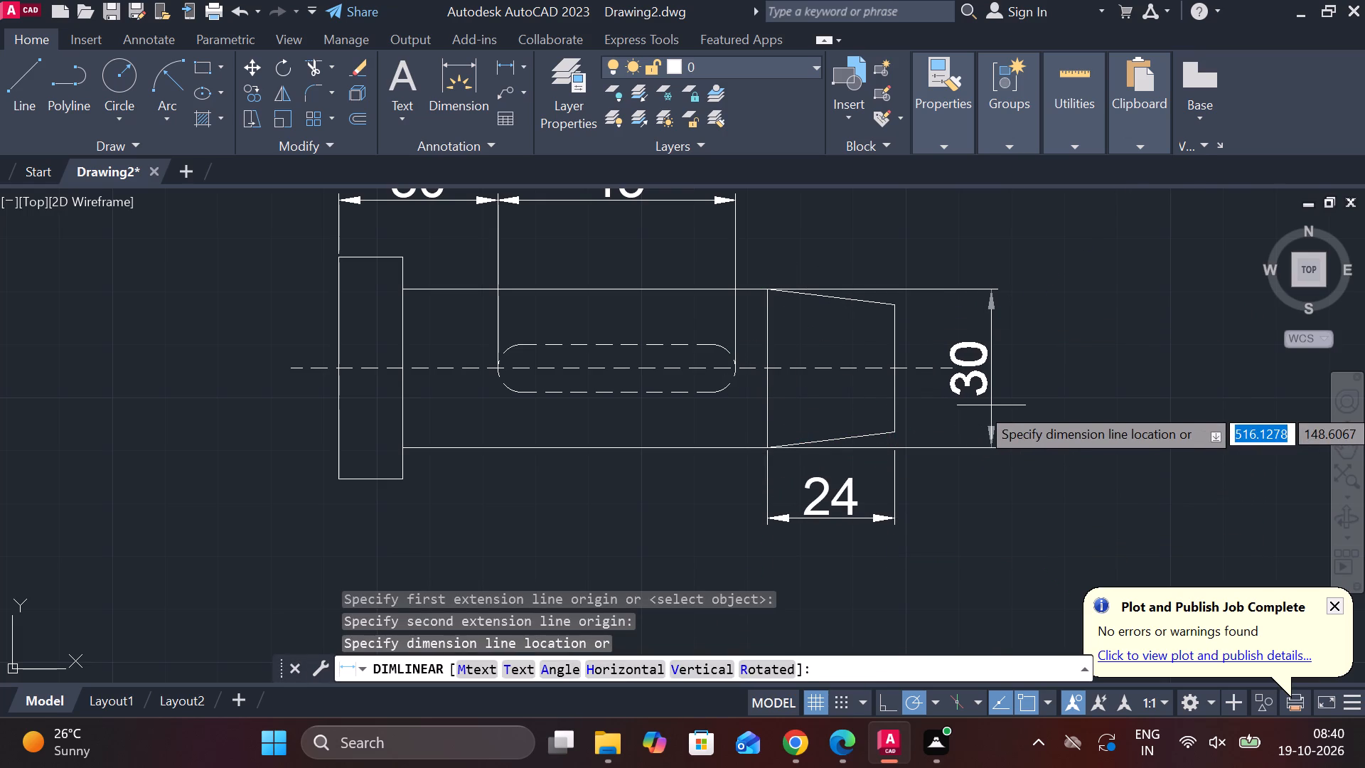
left_click(1034, 409)
Add a vertical linear dimension for the height of the tapered tip's end face, between the tip and the shaft-height dimension.
key("space")
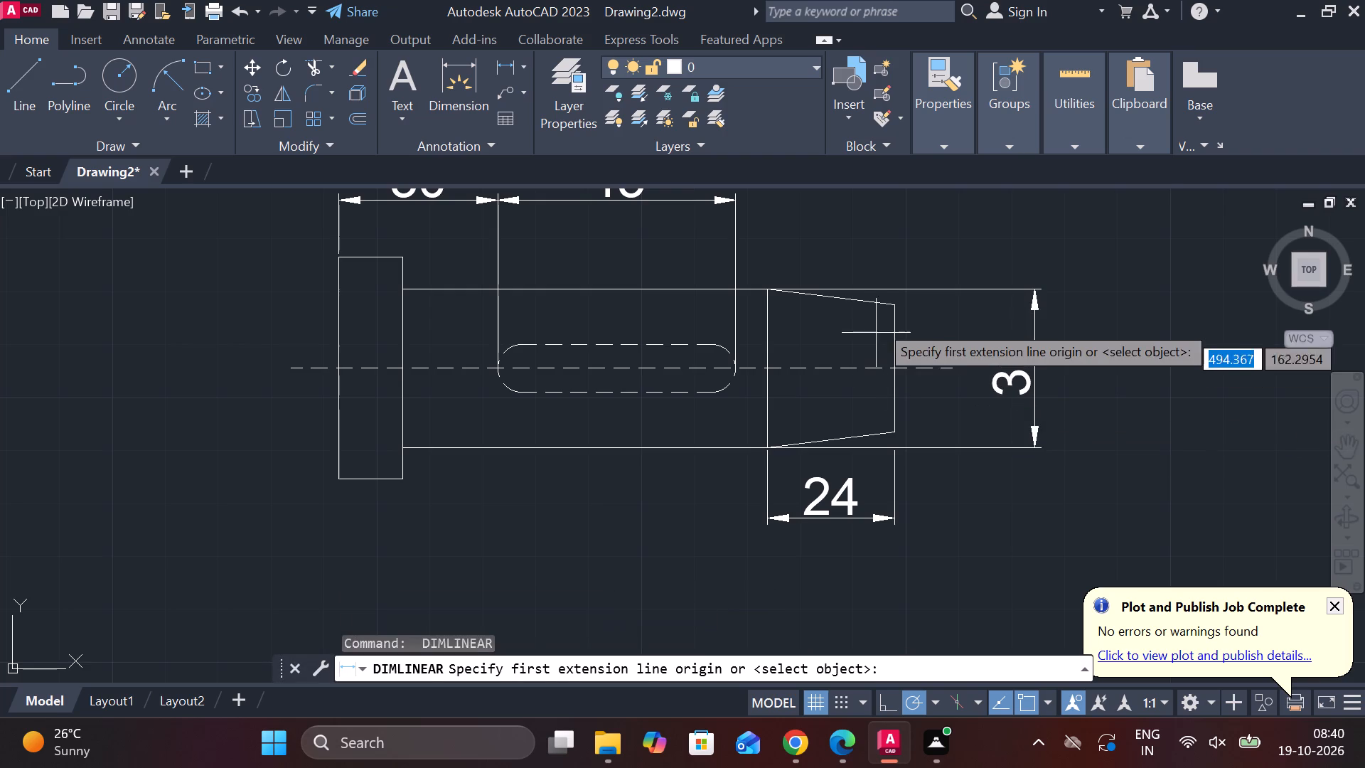
left_click(887, 312)
left_click(896, 425)
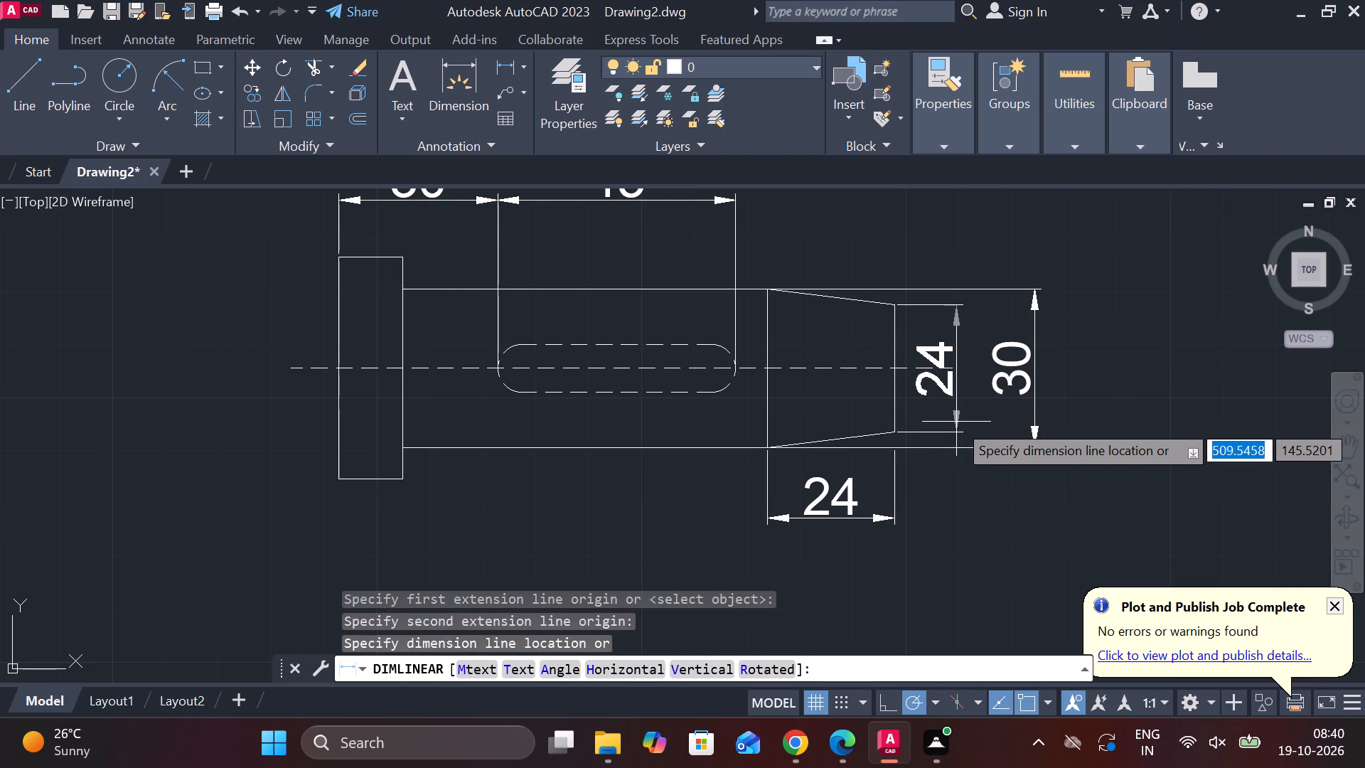
left_click(956, 422)
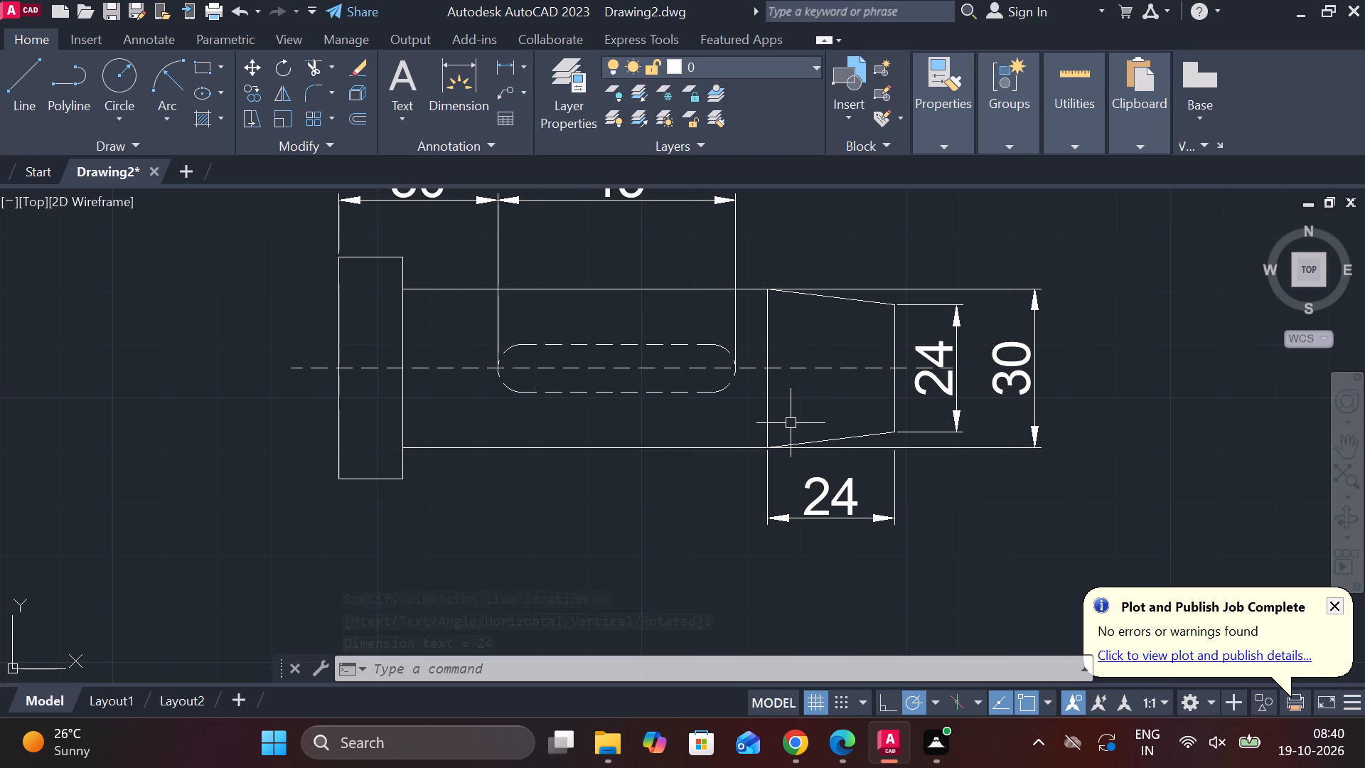
Add a horizontal linear dimension below the head for its thickness.
scroll(760, 409, "up", 1)
scroll(763, 383, "down", 1)
middle_click_drag(552, 416, 732, 397)
key("space")
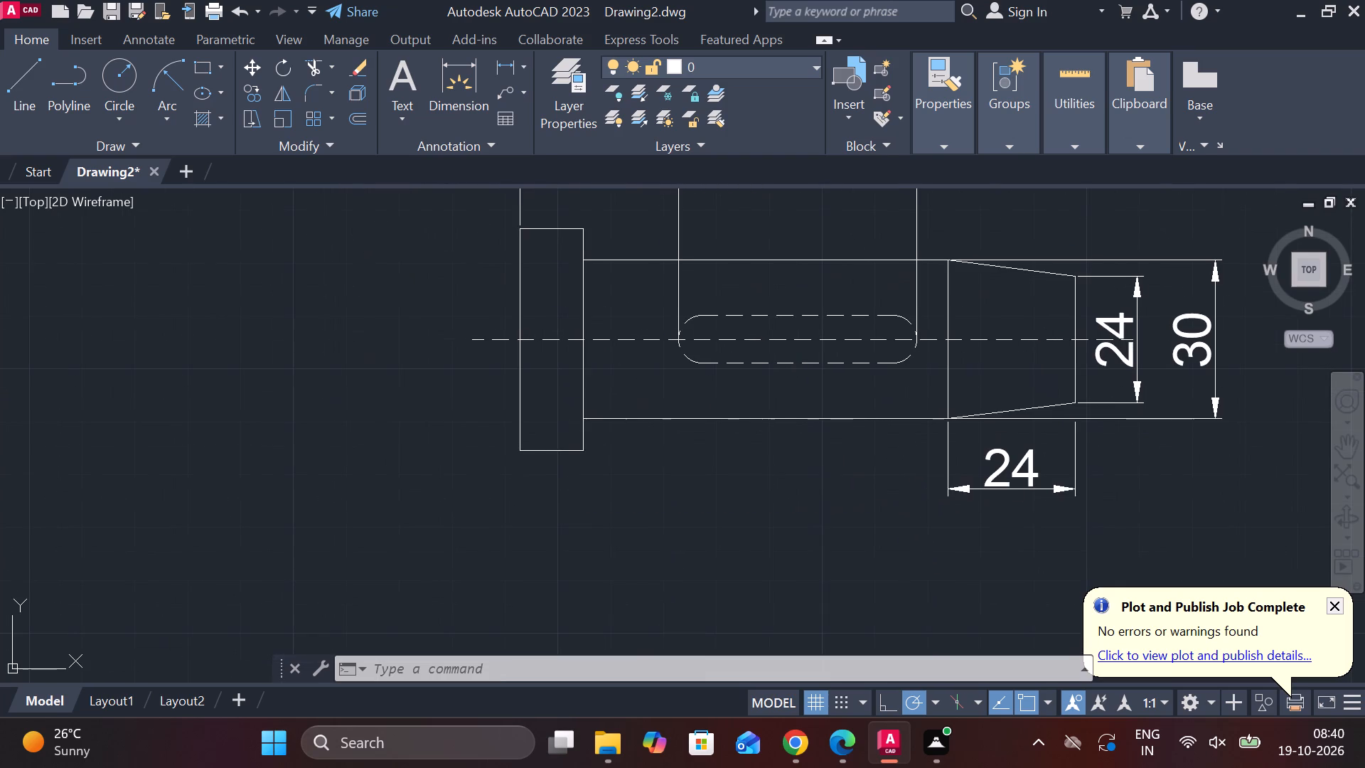
left_click(514, 457)
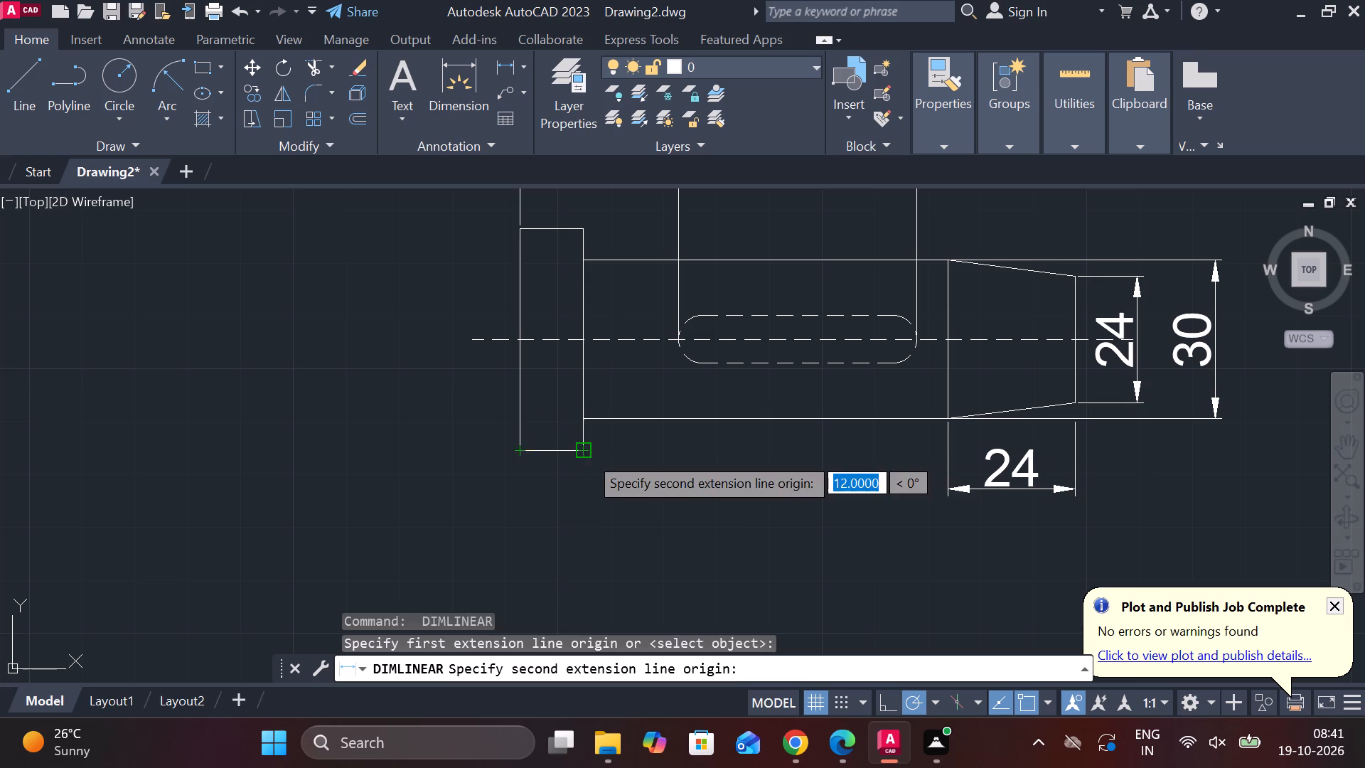
left_click(587, 454)
left_click(583, 506)
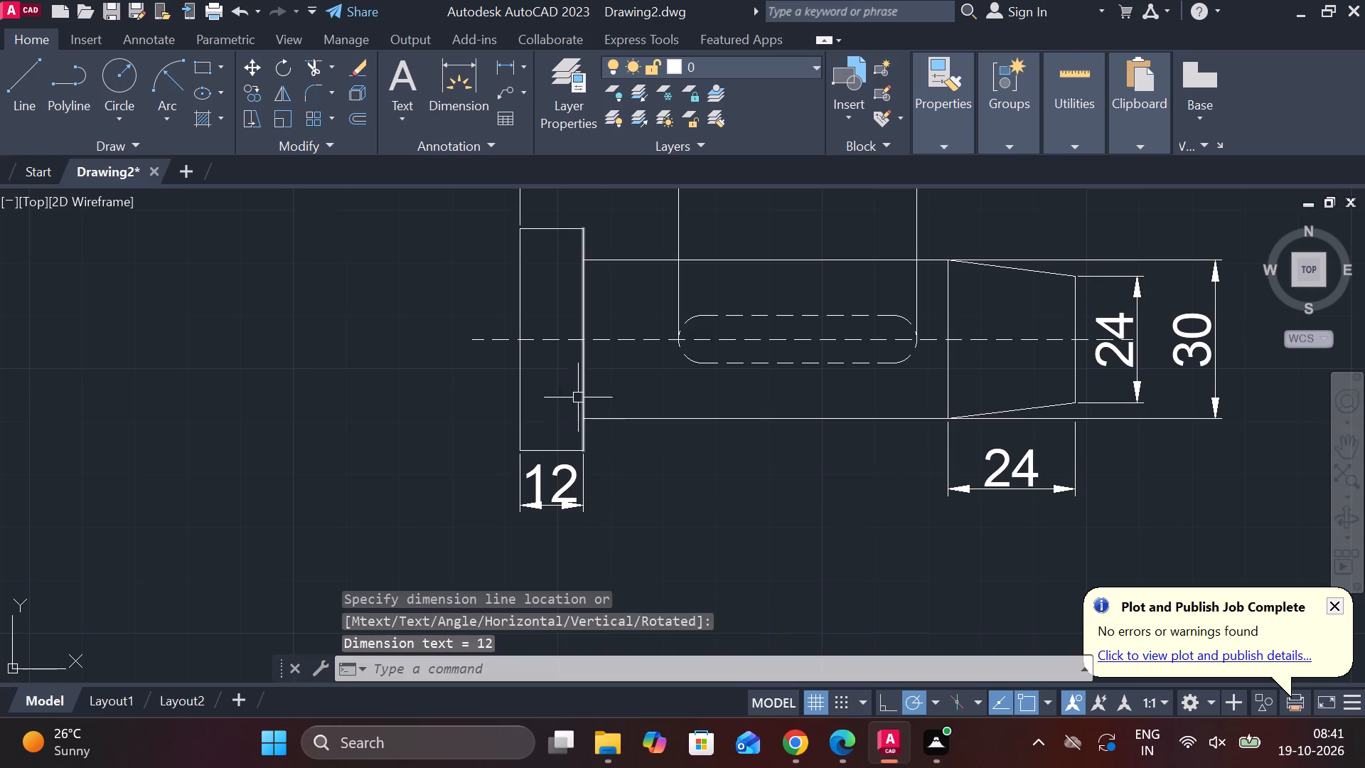
Add a vertical linear dimension for the head's full height, placed outside its outer face.
key("space")
left_click(528, 239)
left_click(522, 441)
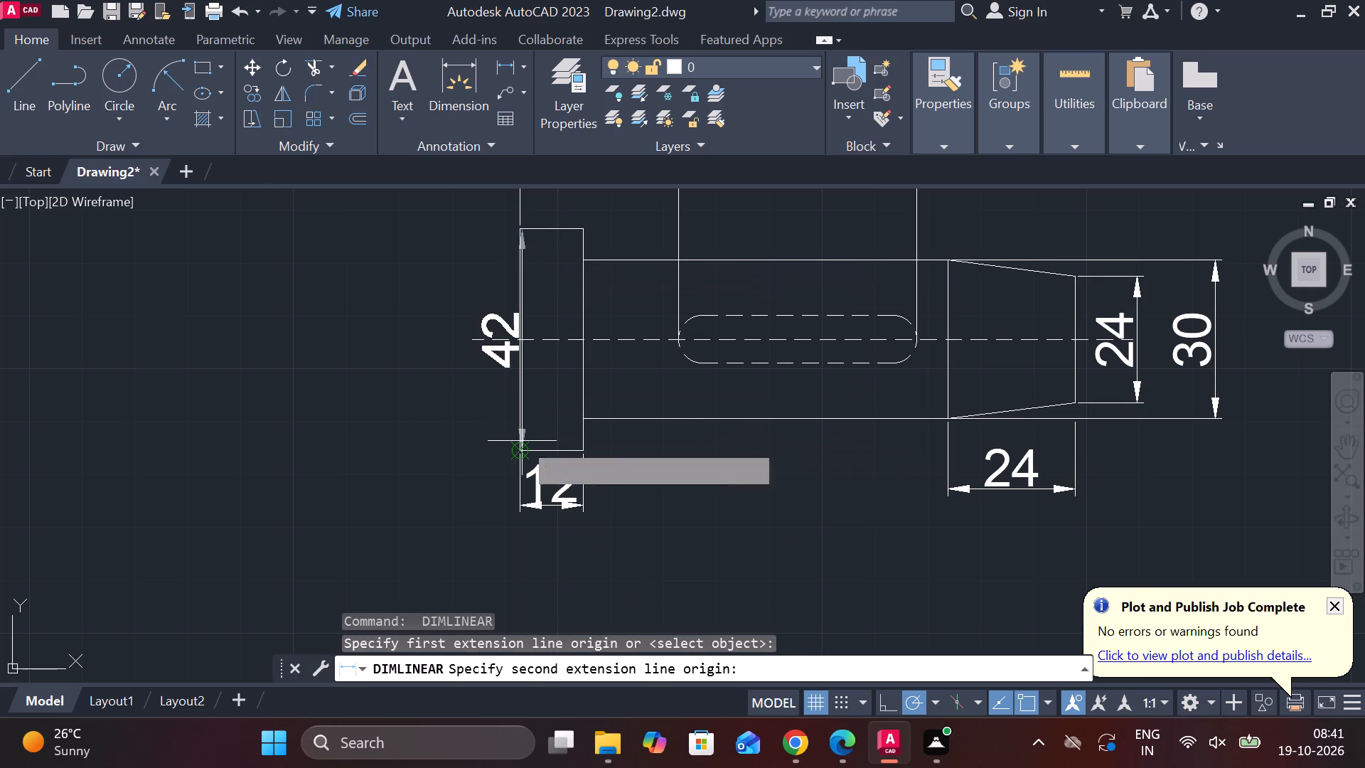
left_click(464, 437)
middle_click_drag(846, 454, 825, 497)
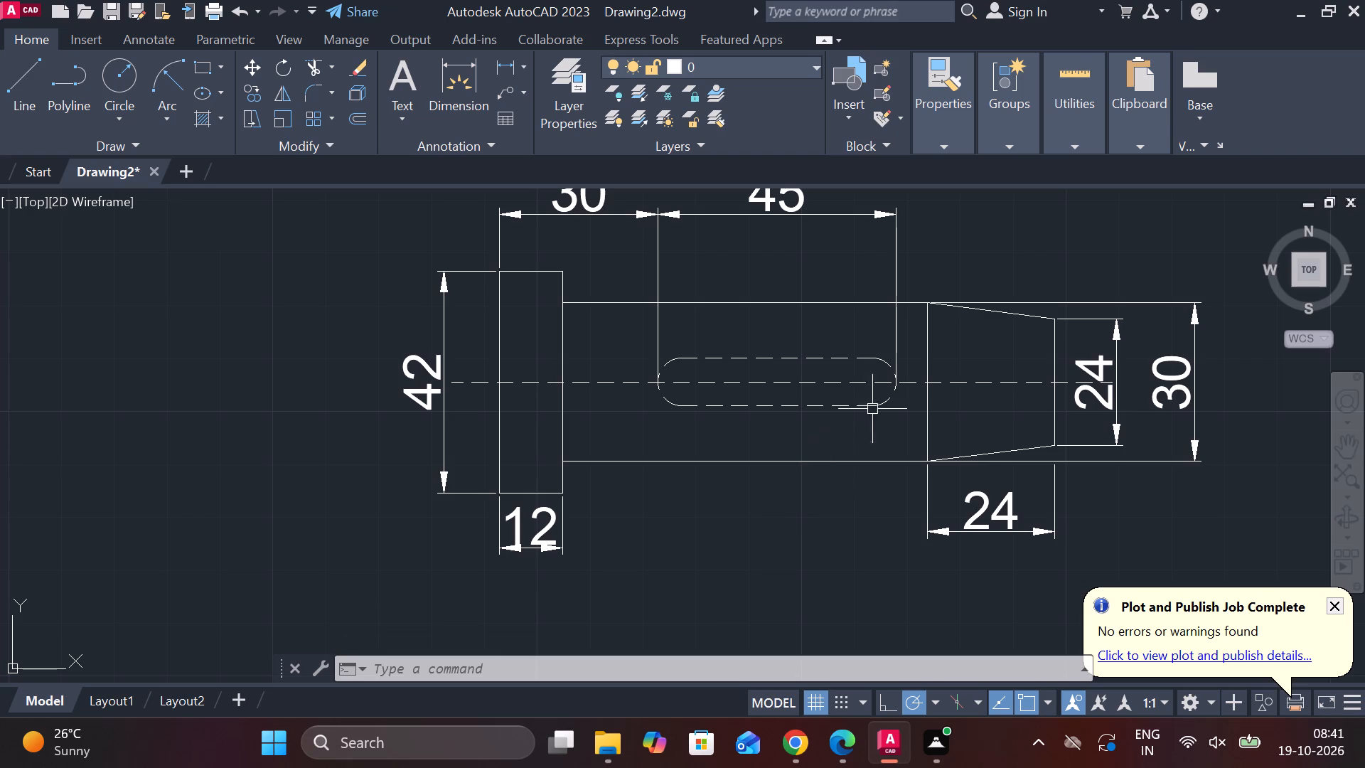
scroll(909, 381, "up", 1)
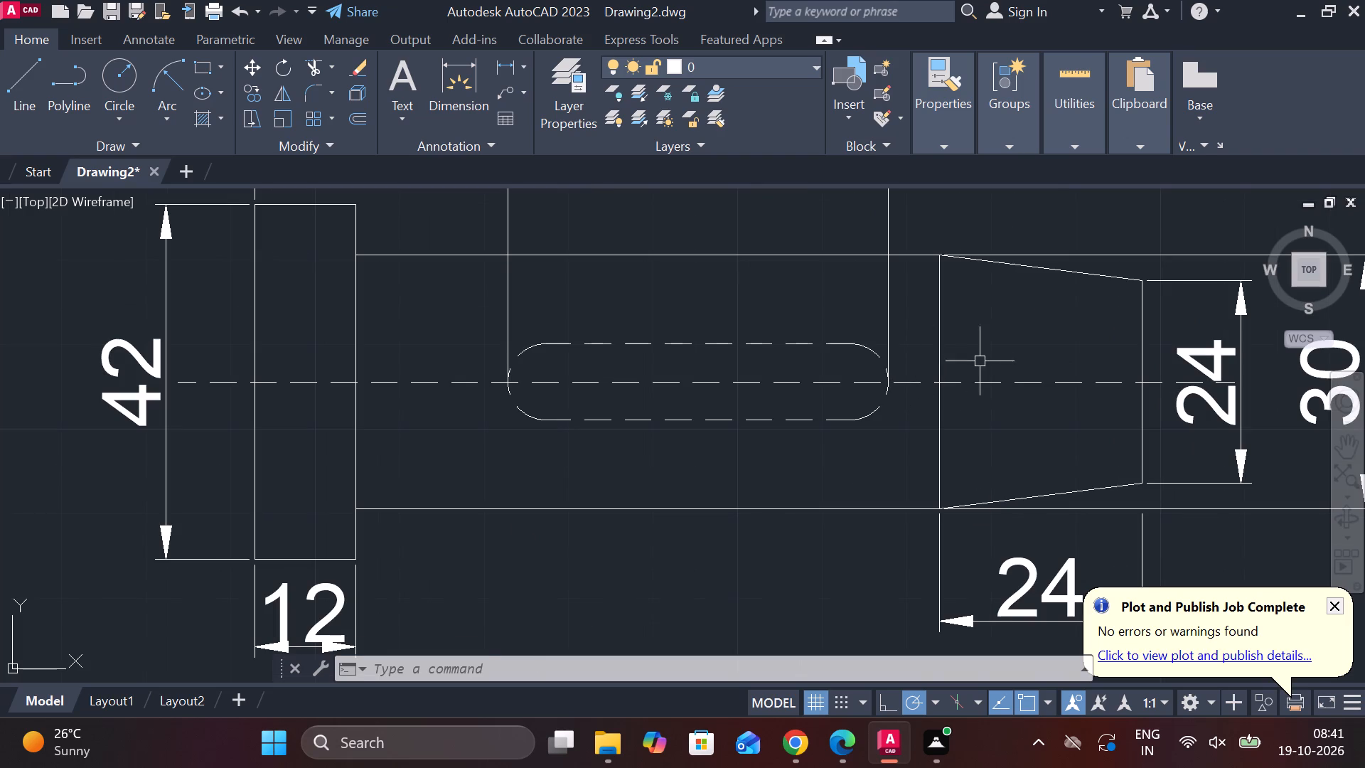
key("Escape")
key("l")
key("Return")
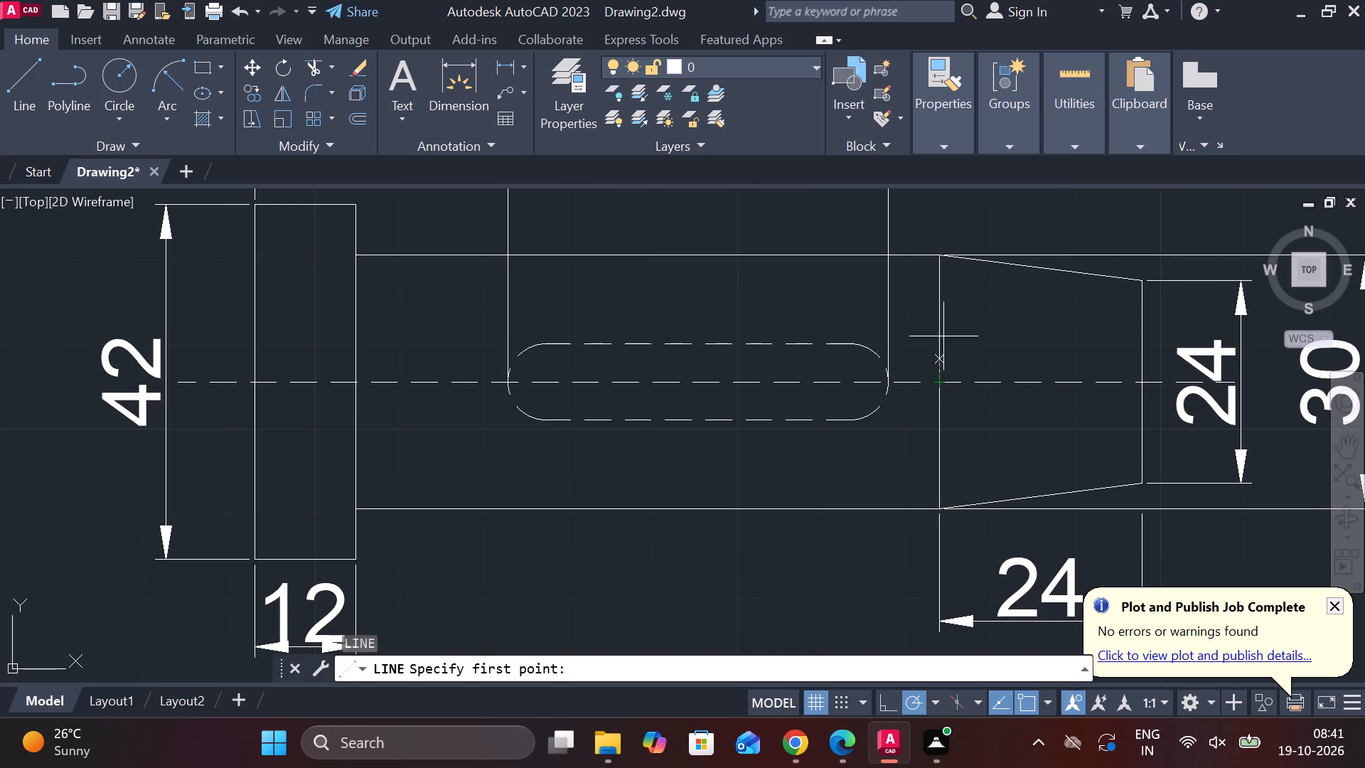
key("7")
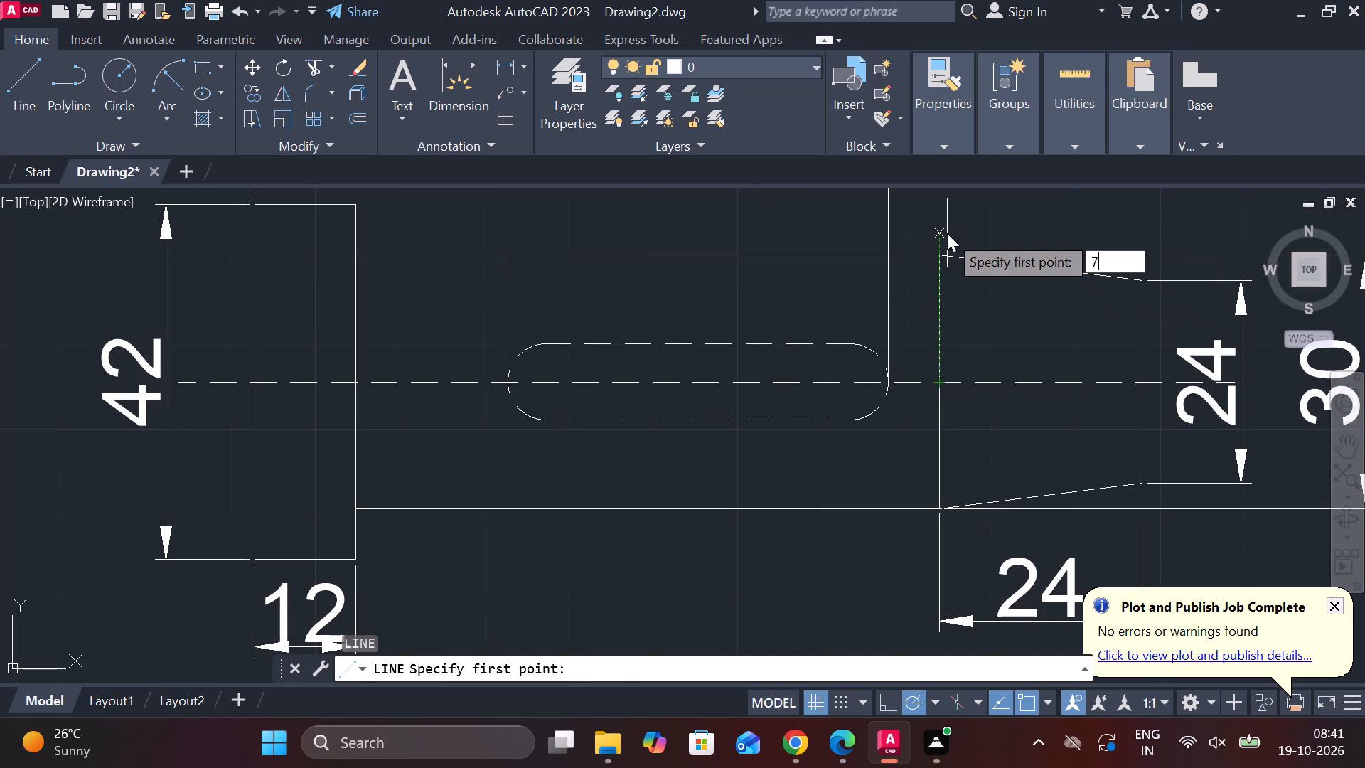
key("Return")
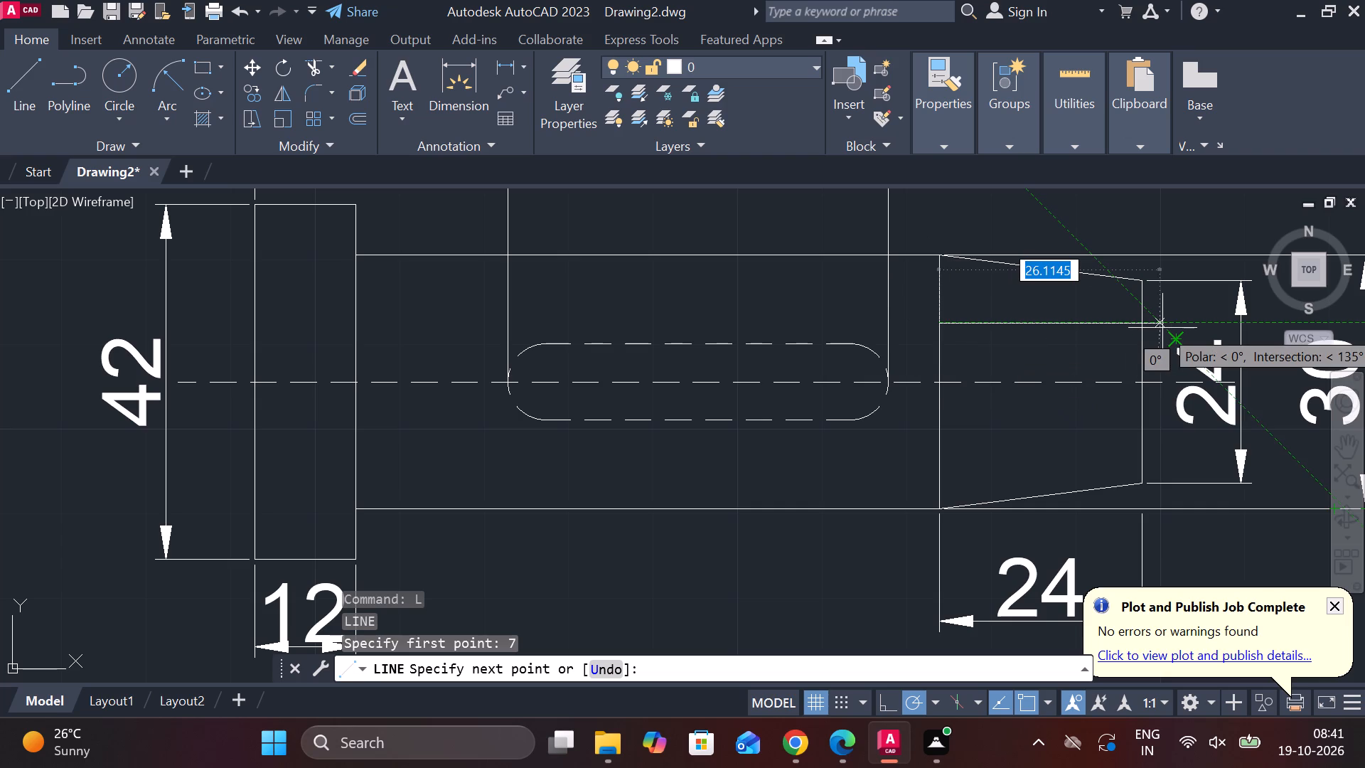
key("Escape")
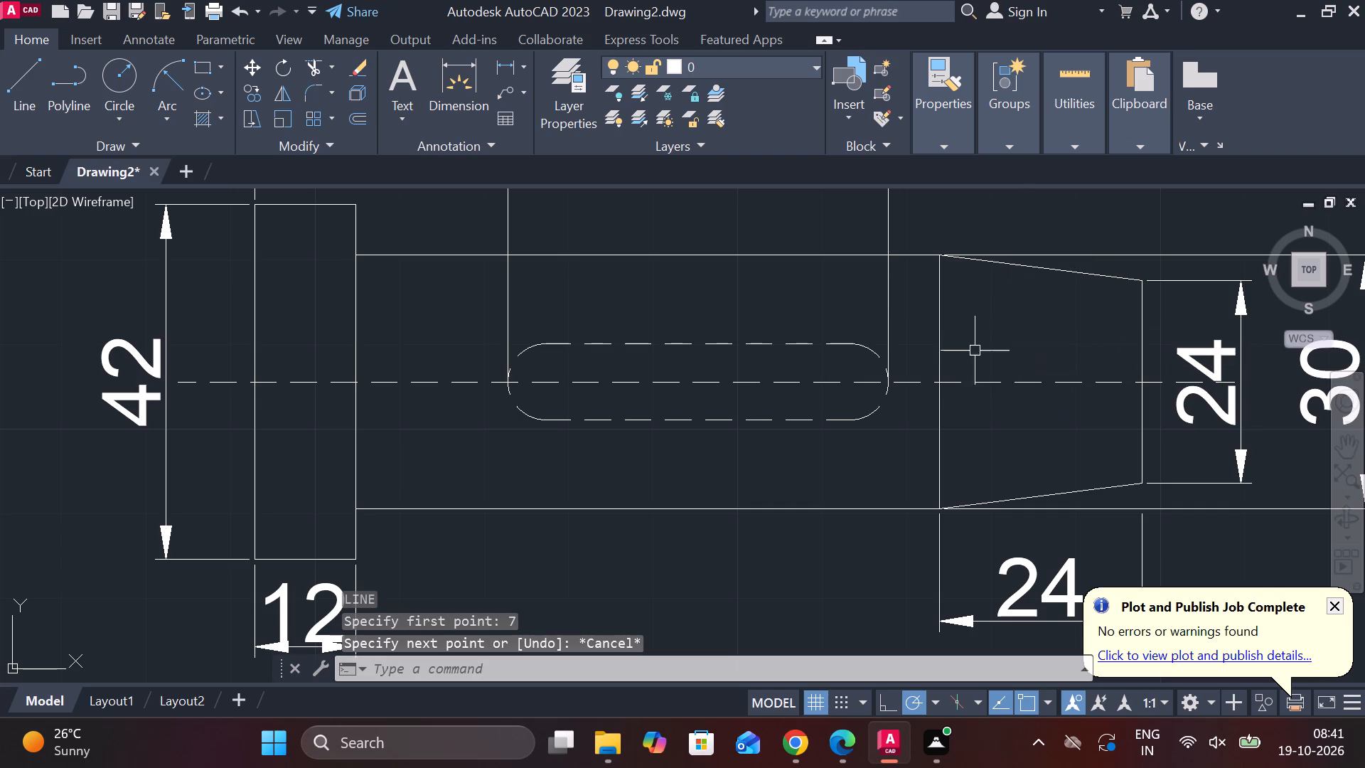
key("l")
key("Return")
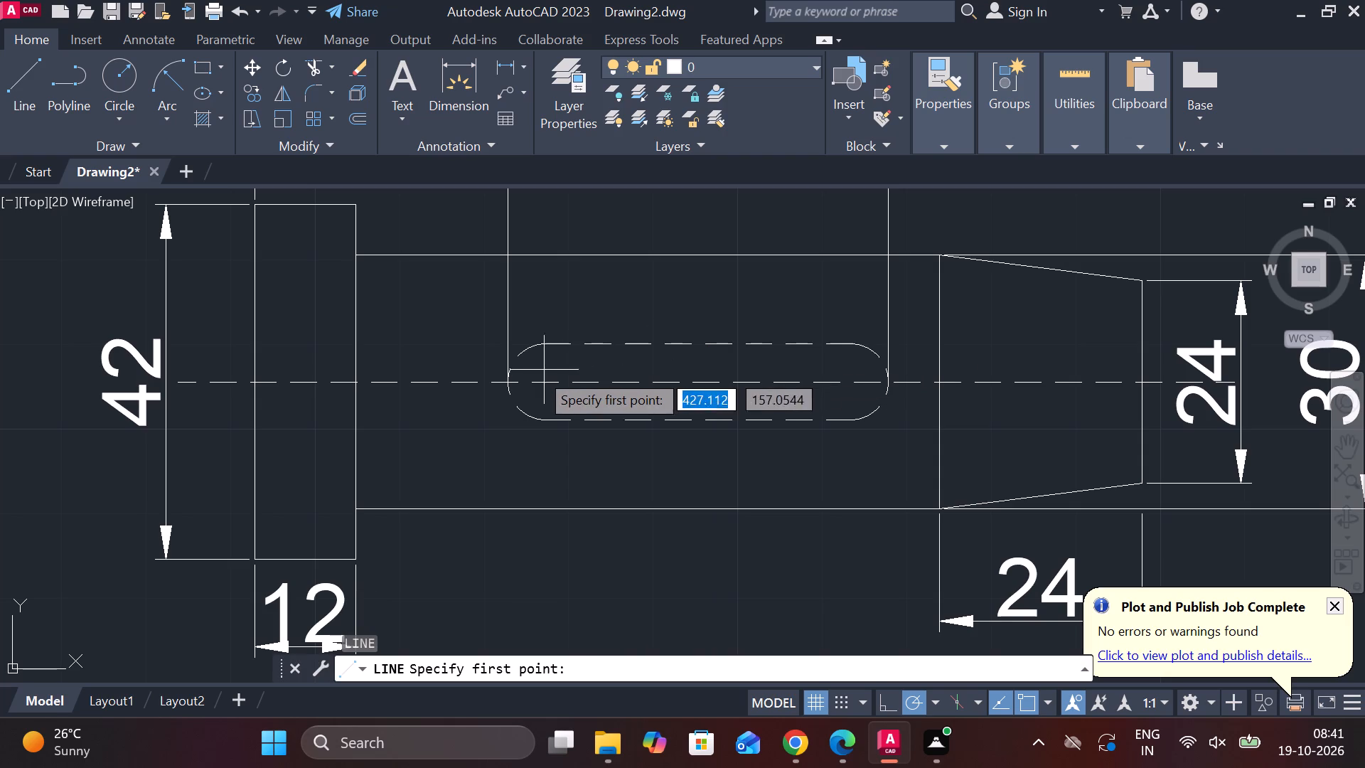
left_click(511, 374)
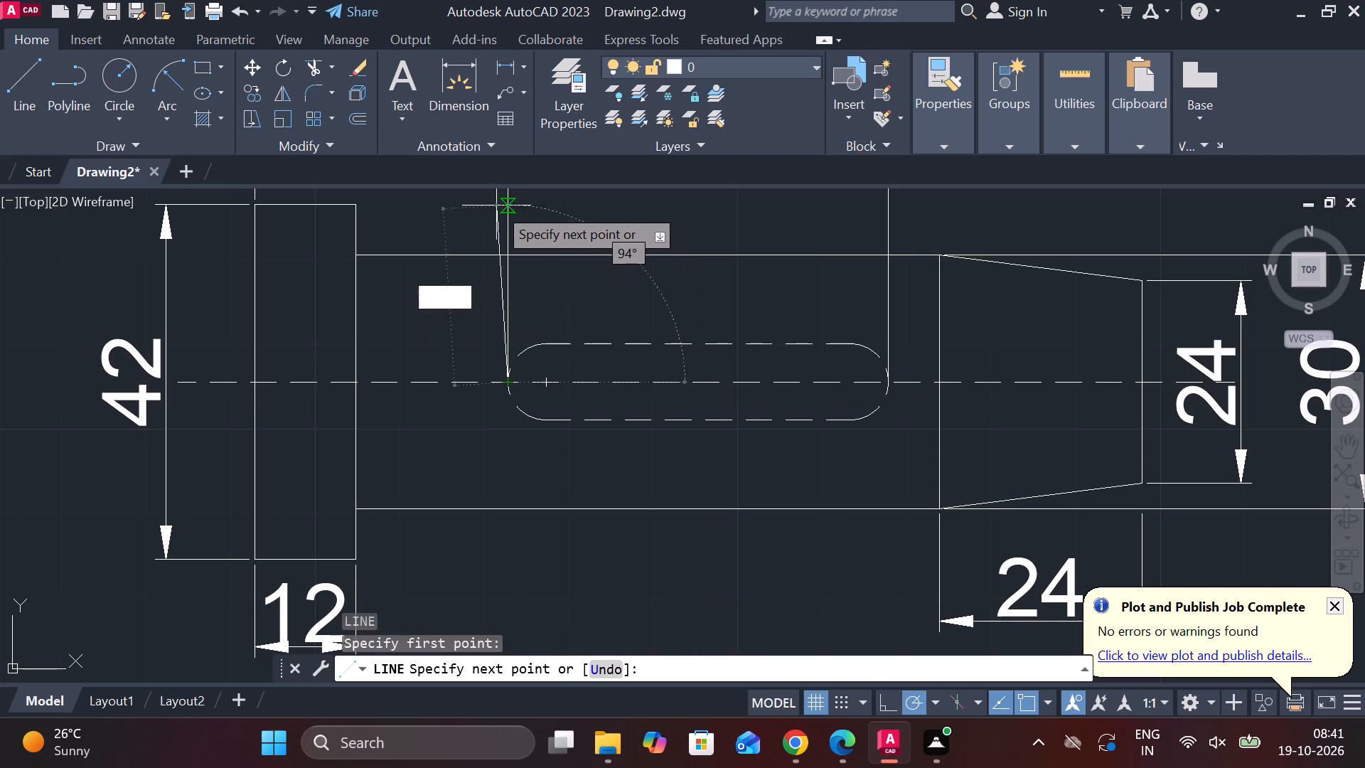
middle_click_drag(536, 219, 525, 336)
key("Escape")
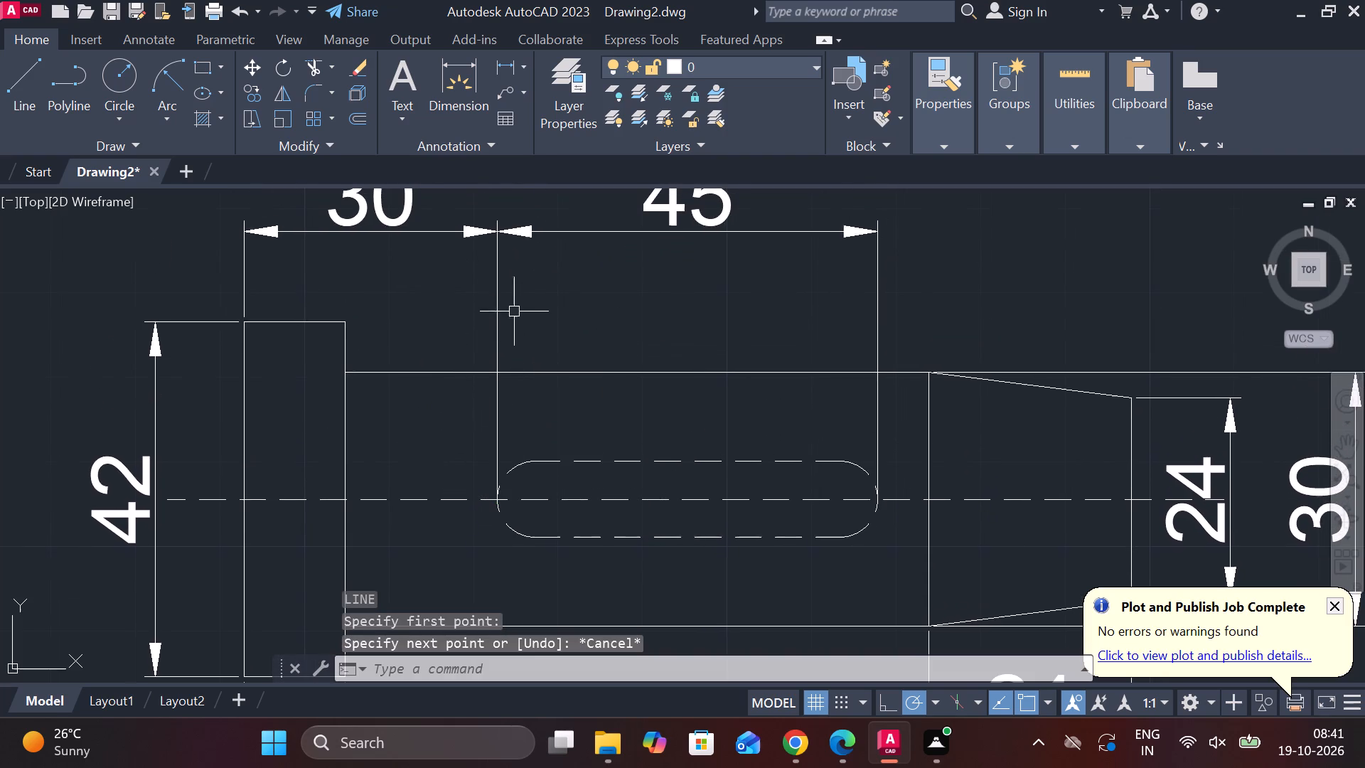
Erase the 30 and 45 horizontal dimensions above the pin that locate and size the dashed slot.
left_click(497, 272)
left_click(420, 232)
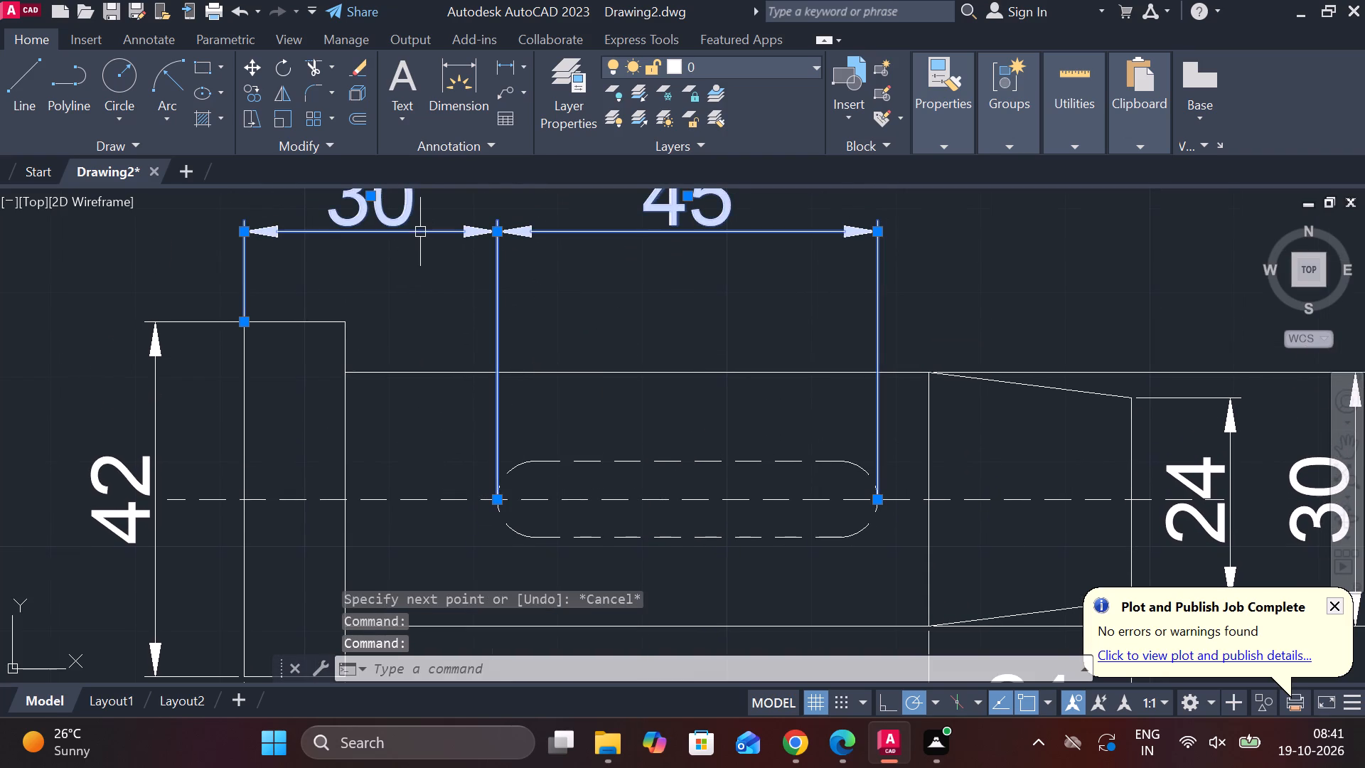
type("E")
key("space")
Draw a line 7 units up from the slot's head-side end on the centreline, continuing horizontally about 77 units past the tip's end face.
key("l")
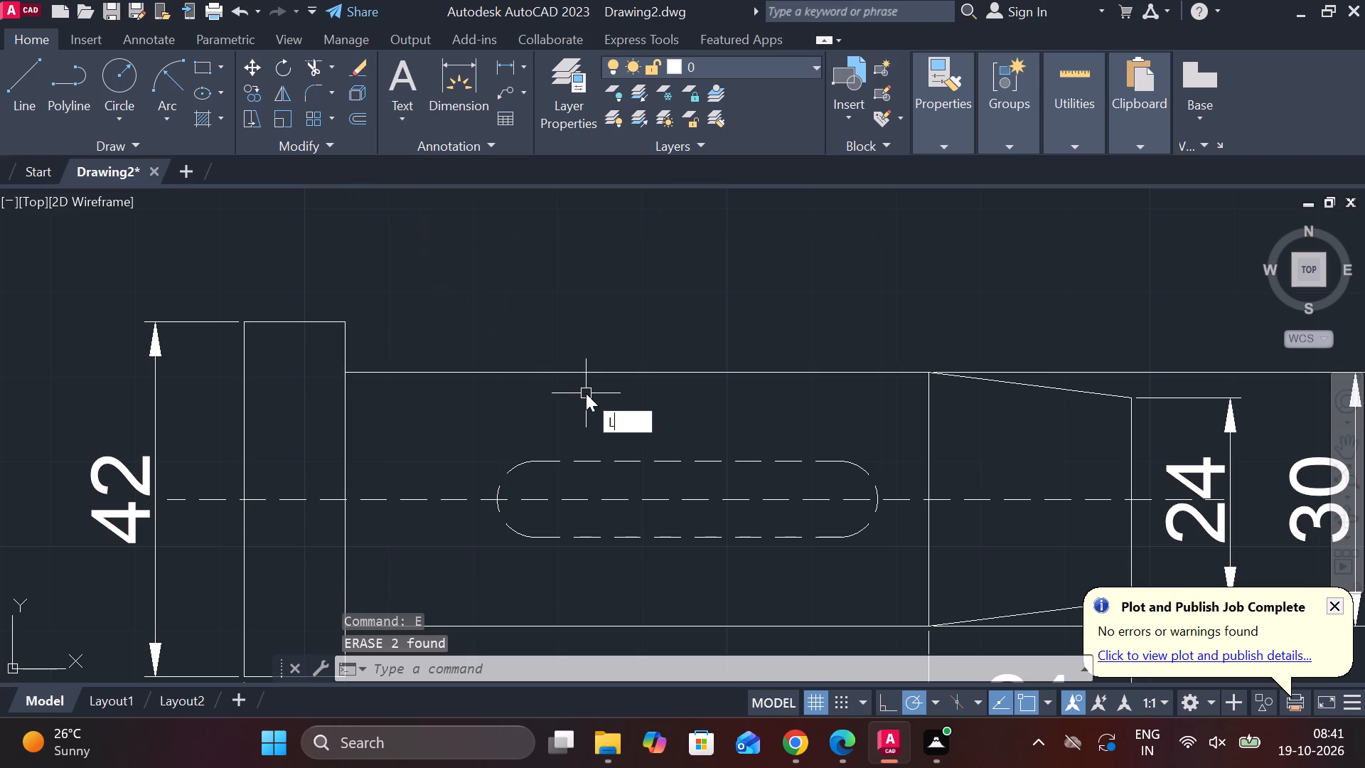
key("Return")
left_click(495, 493)
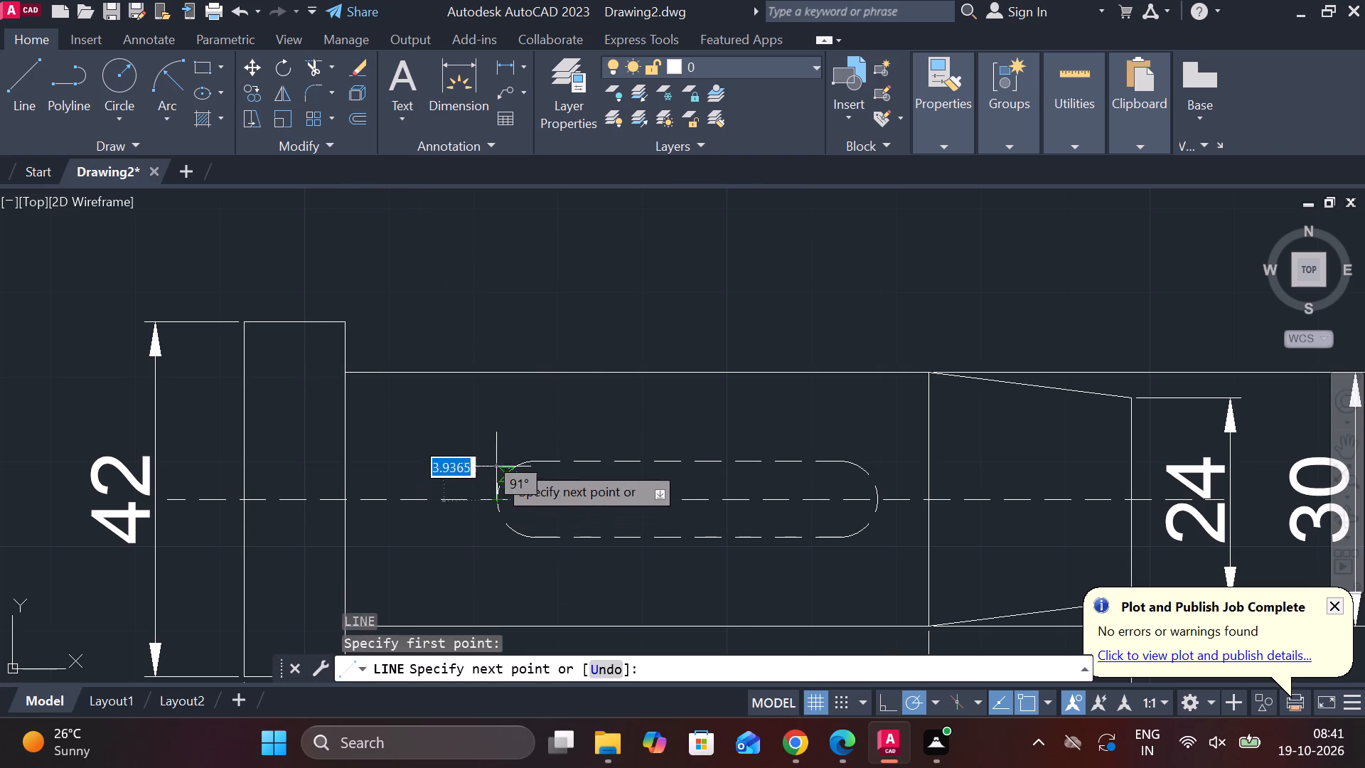
key("7")
key("Return")
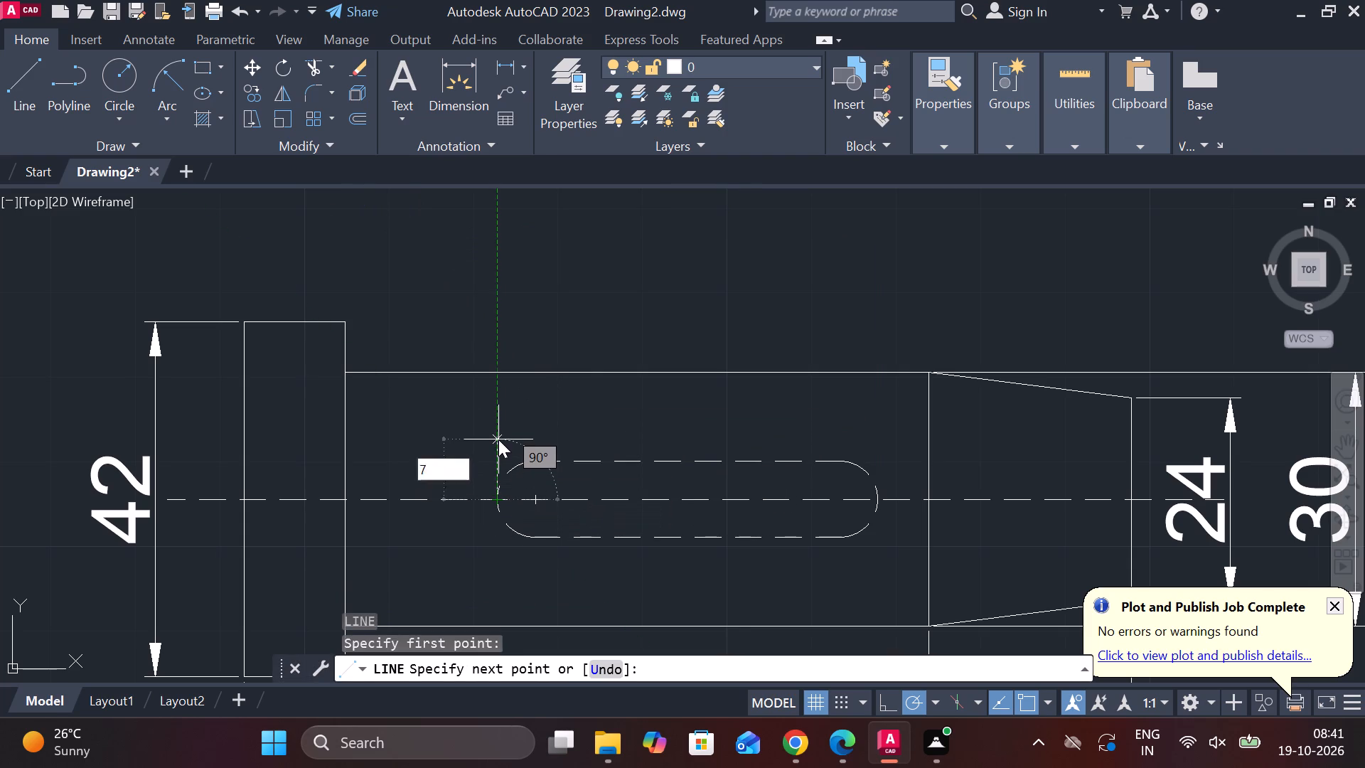
left_click(1147, 450)
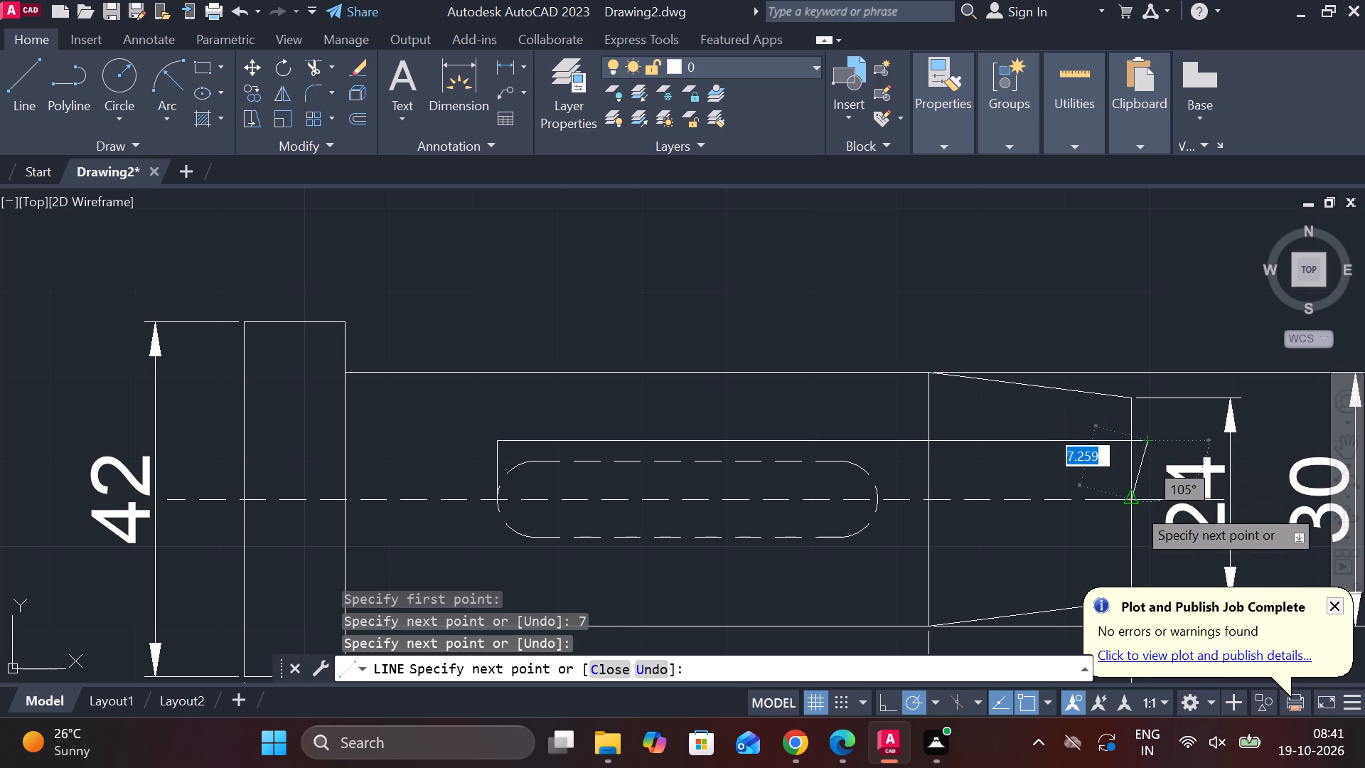
key("Escape")
Draw a line 7 units down from the same slot end point, continuing horizontally past the tapered tip's end face.
middle_click_drag(963, 501, 929, 398)
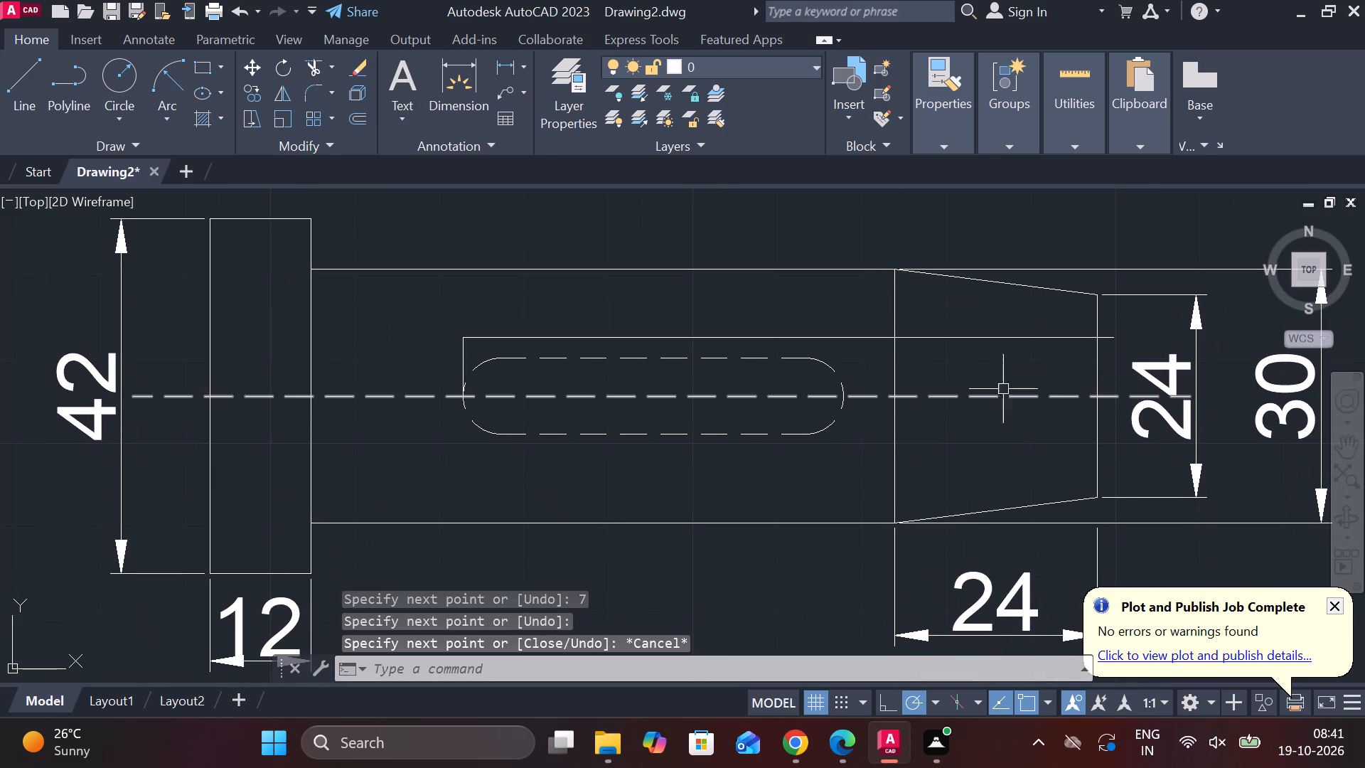
key("l")
key("Return")
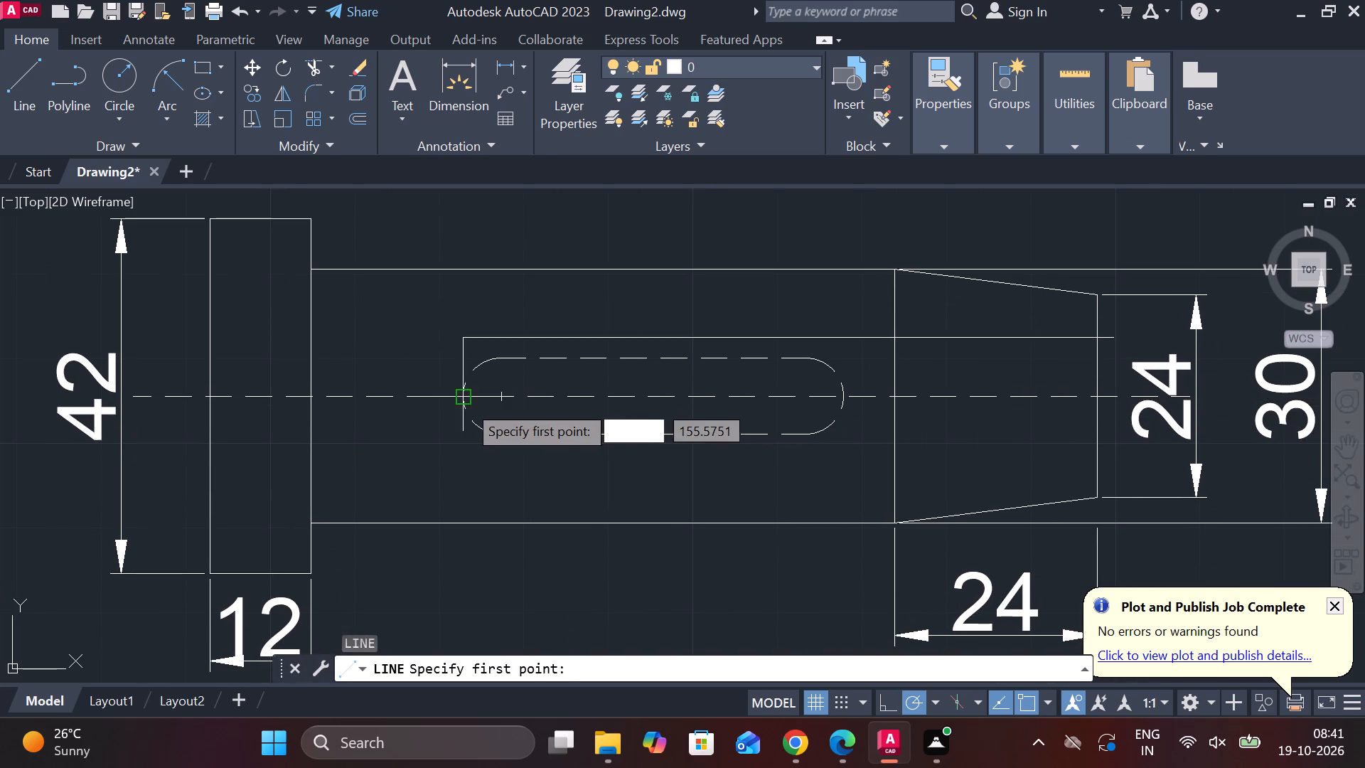
left_click(461, 401)
key("7")
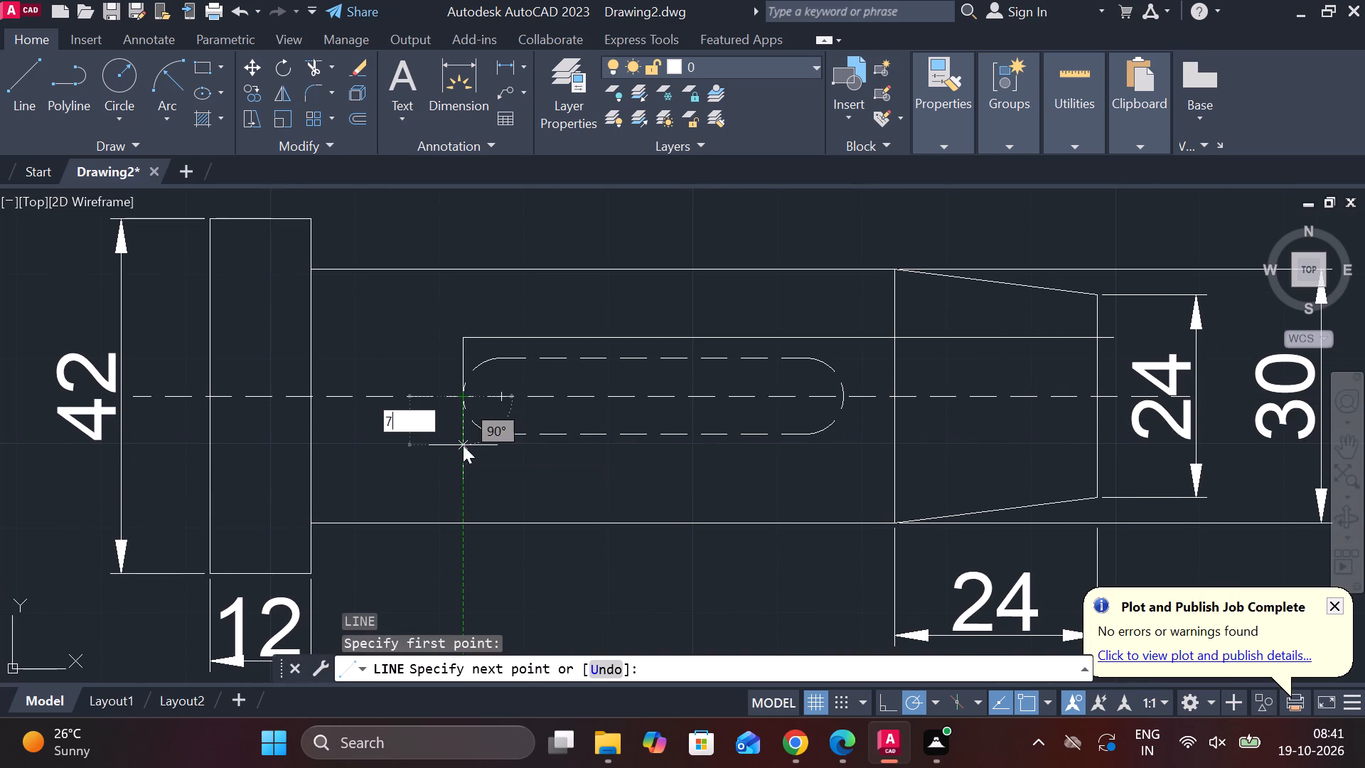
key("Return")
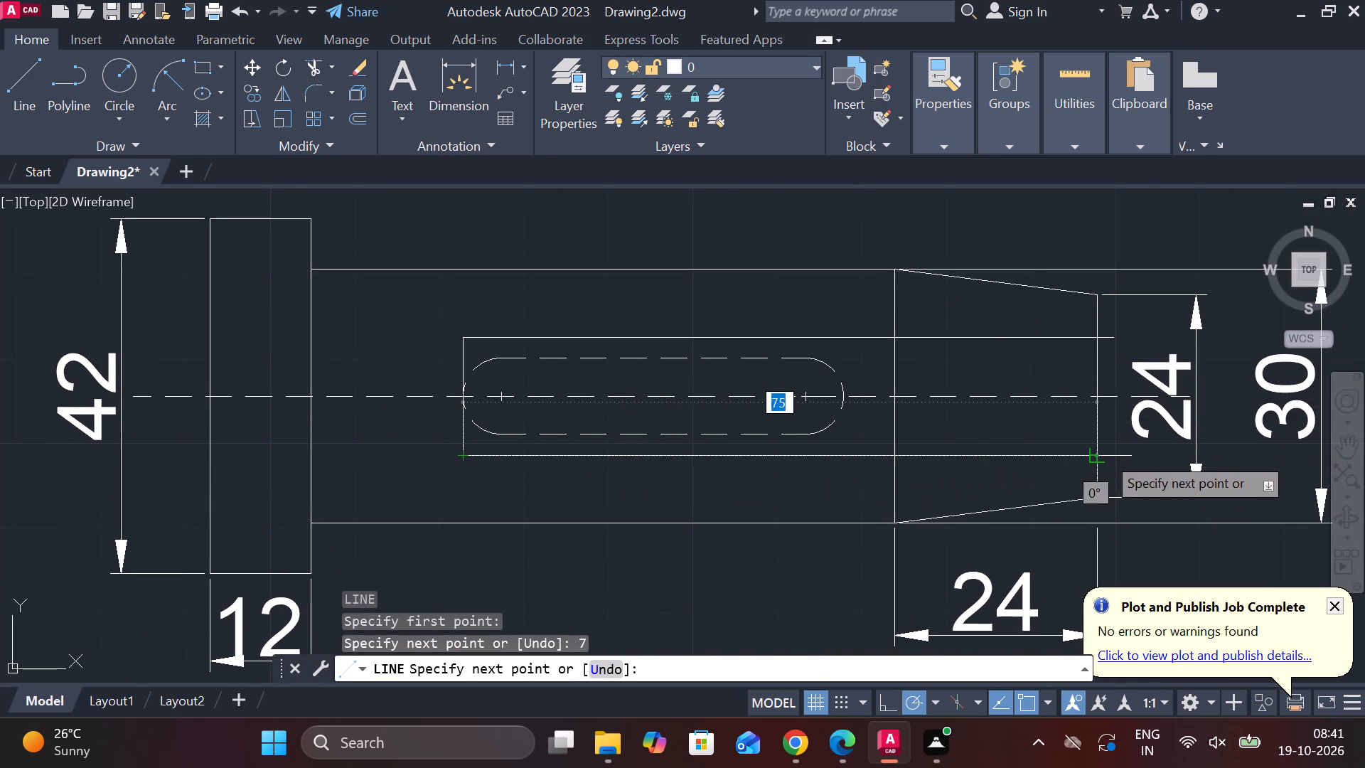
scroll(1122, 454, "up", 2)
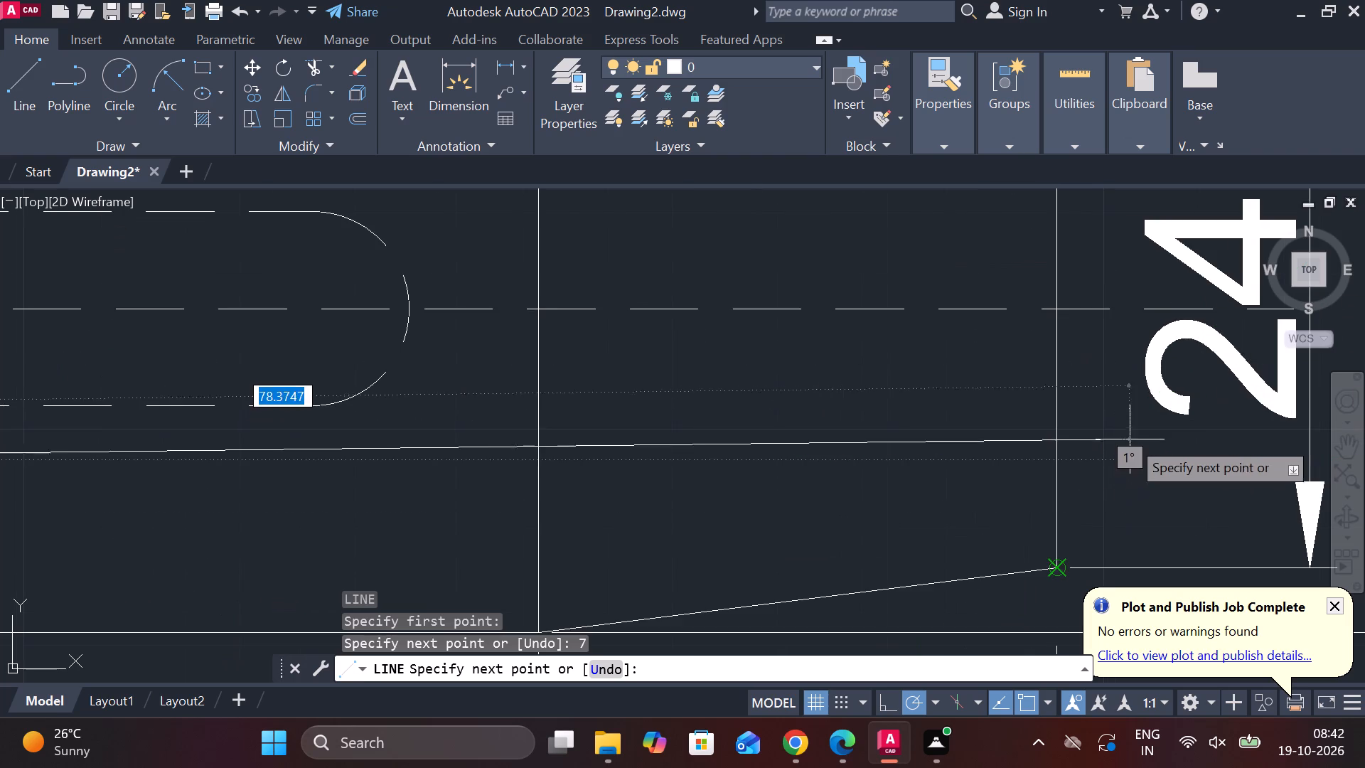
left_click(1130, 457)
key("Escape")
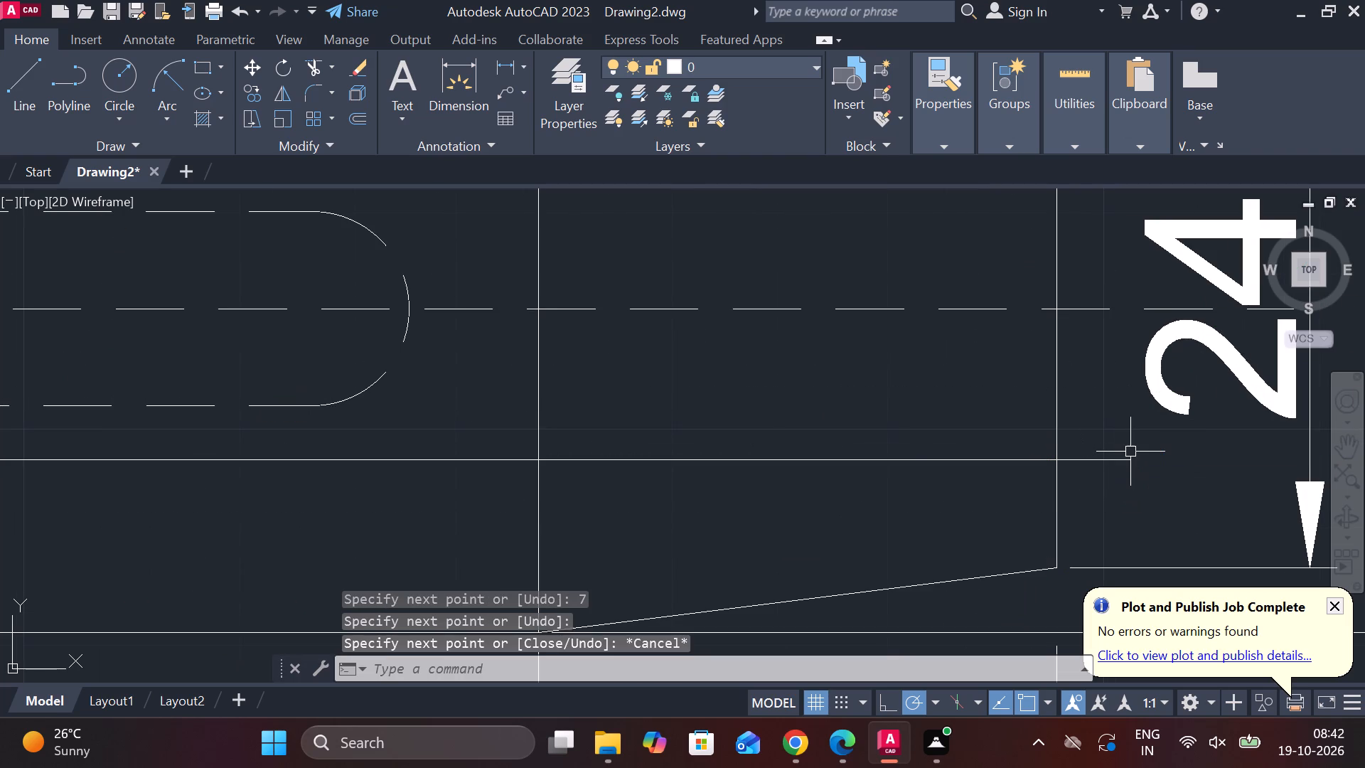
Trim the overhanging ends of both new horizontal lines back to the tapered tip's end face.
scroll(1122, 452, "down", 1)
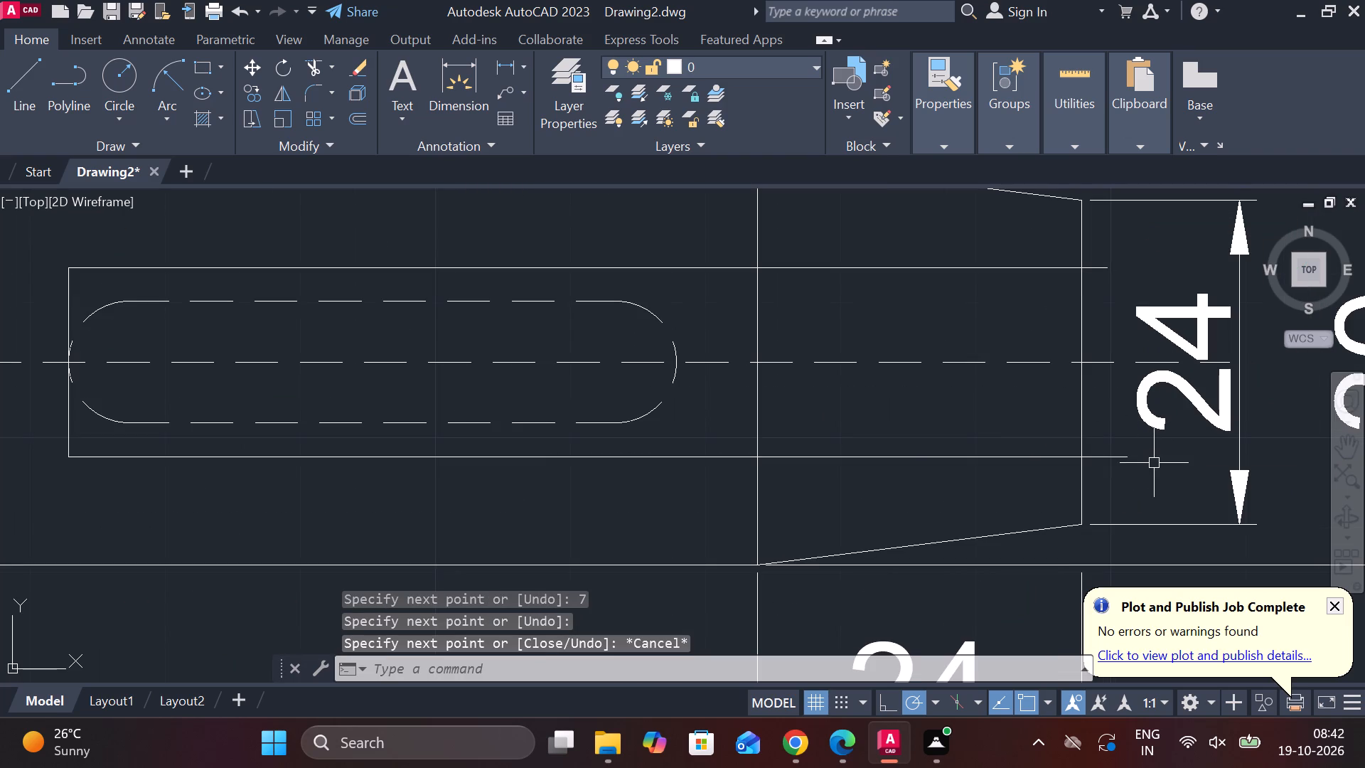
type("TR")
key("space")
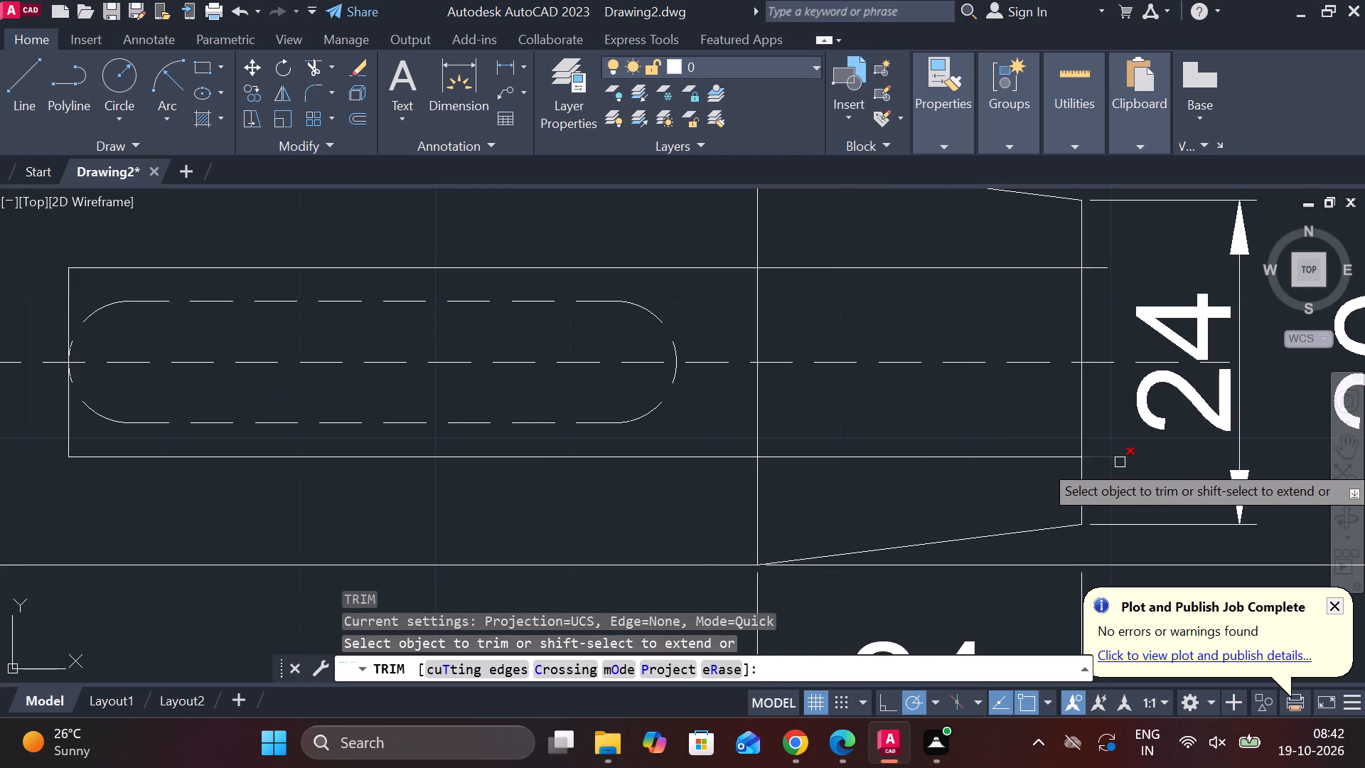
left_click(1118, 460)
left_click(1102, 273)
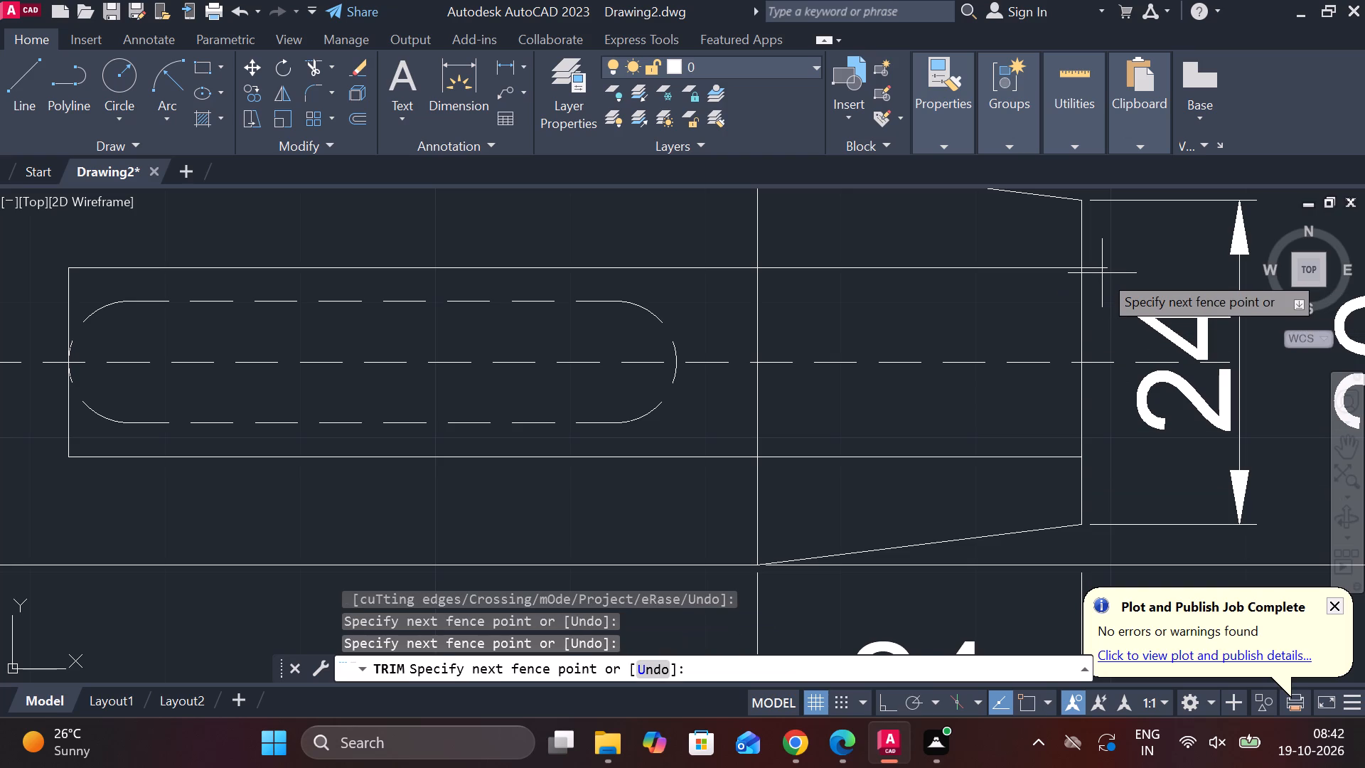
left_click(1096, 267)
scroll(1096, 267, "down", 1)
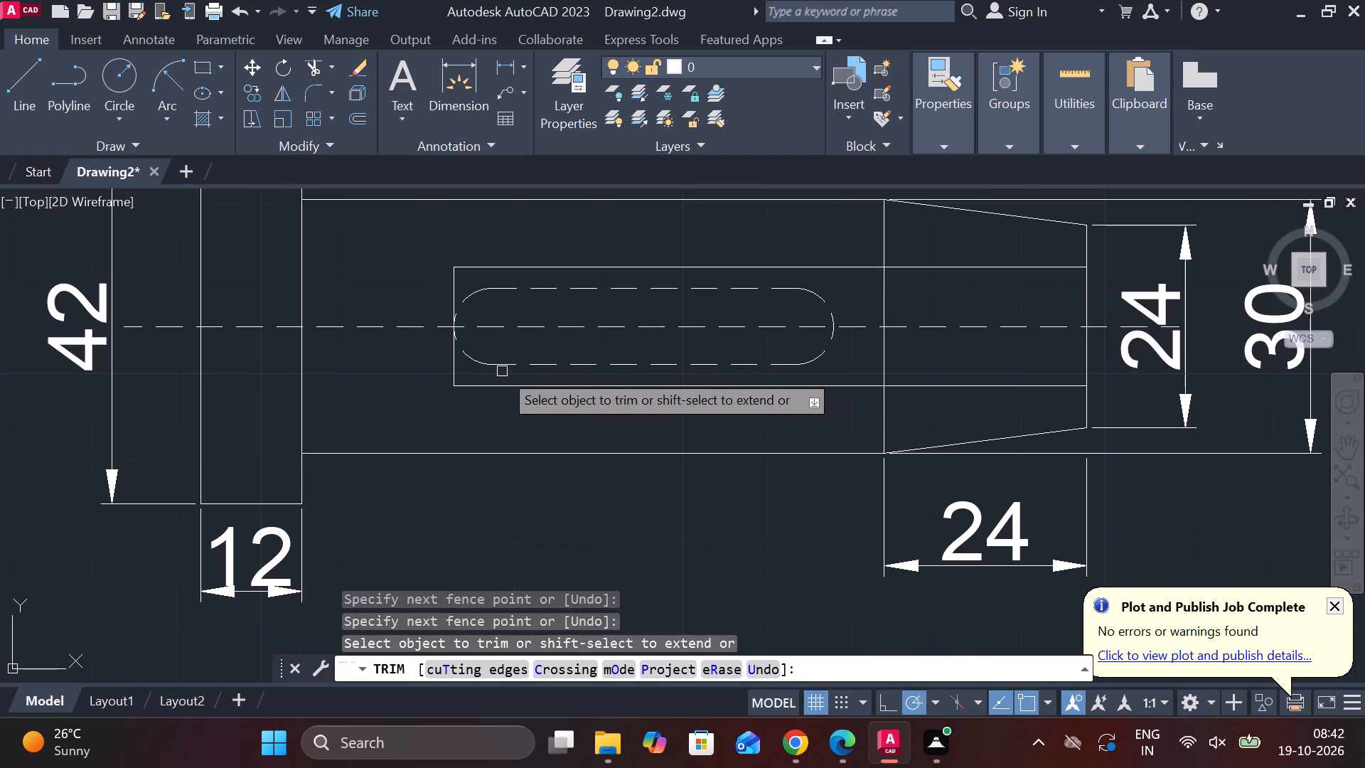
middle_click_drag(510, 416, 832, 436)
middle_click_drag(790, 449, 767, 449)
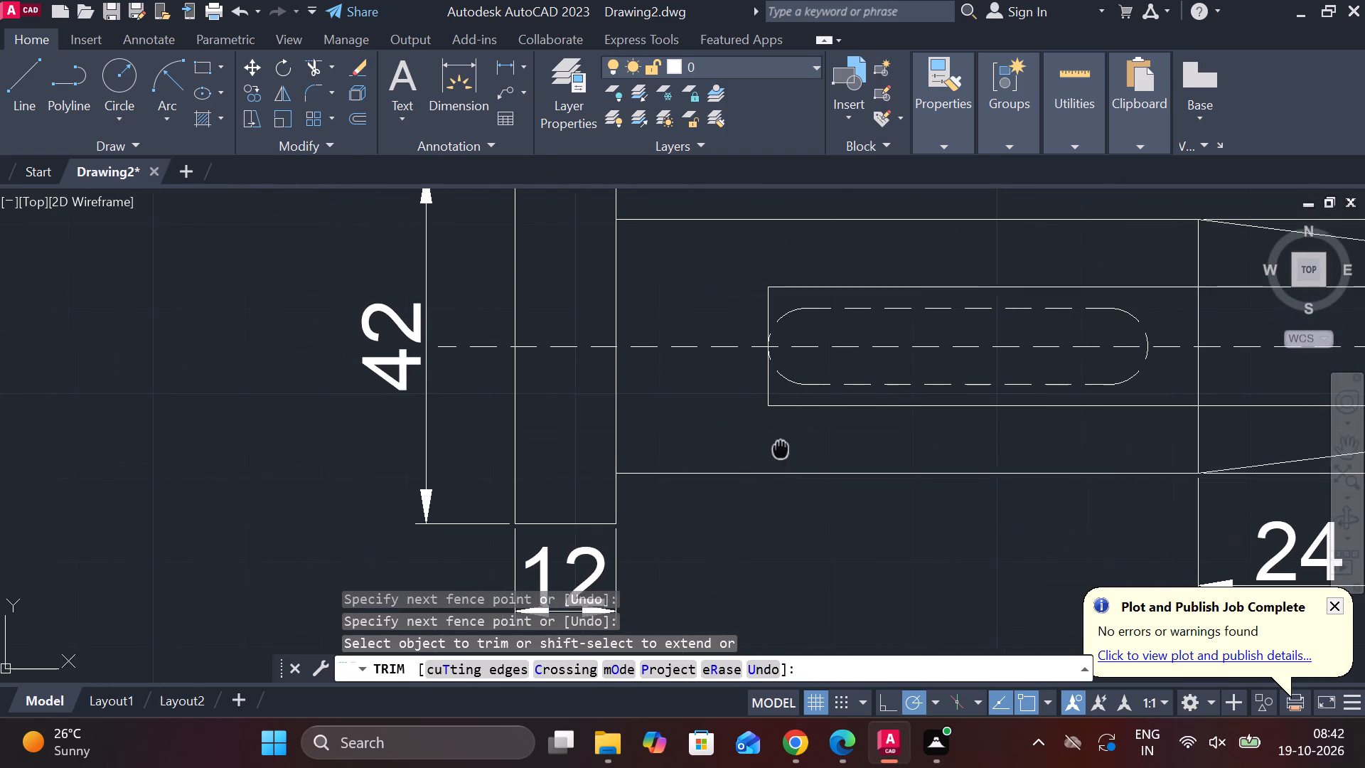
middle_click_drag(767, 449, 762, 449)
key("Escape")
Erase the dashed round-ended slot, removing both end arcs and both straight edges.
left_click(771, 314)
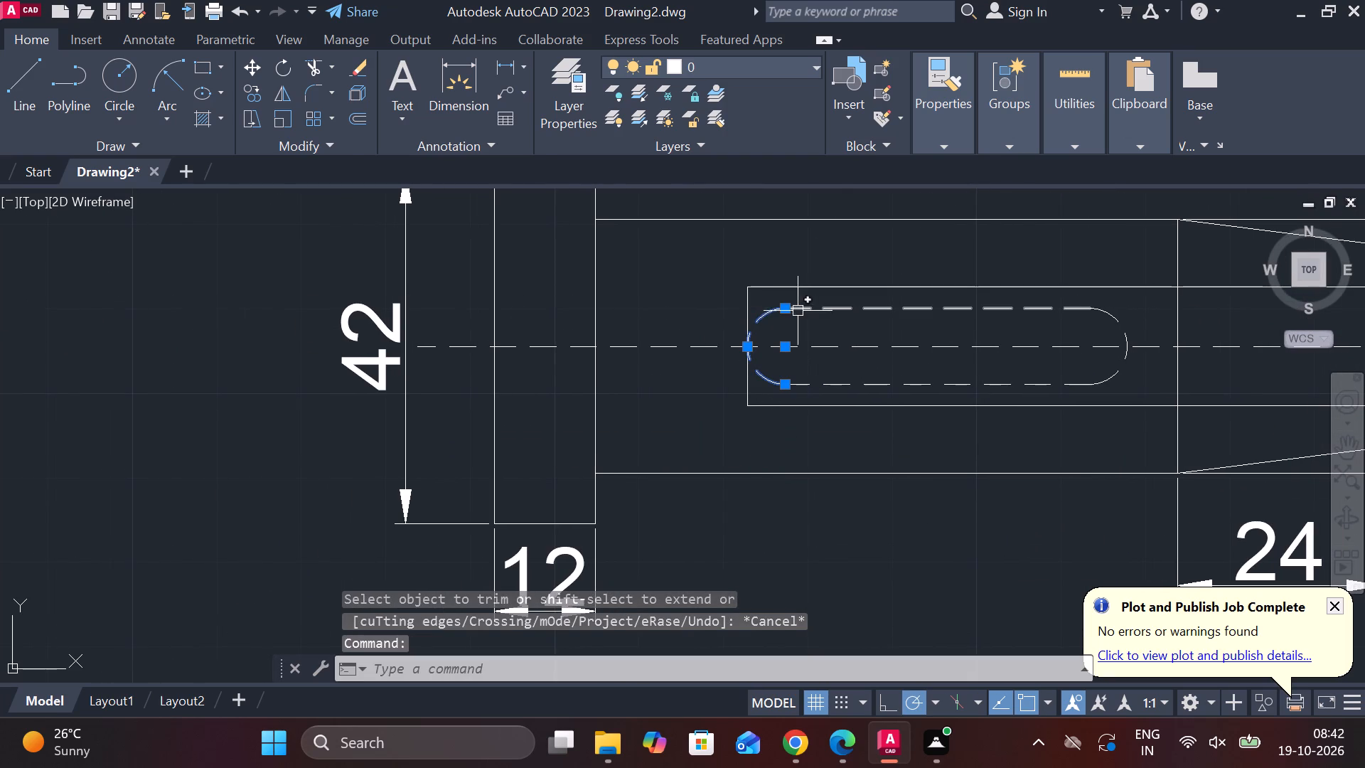
left_click(801, 311)
left_click(878, 384)
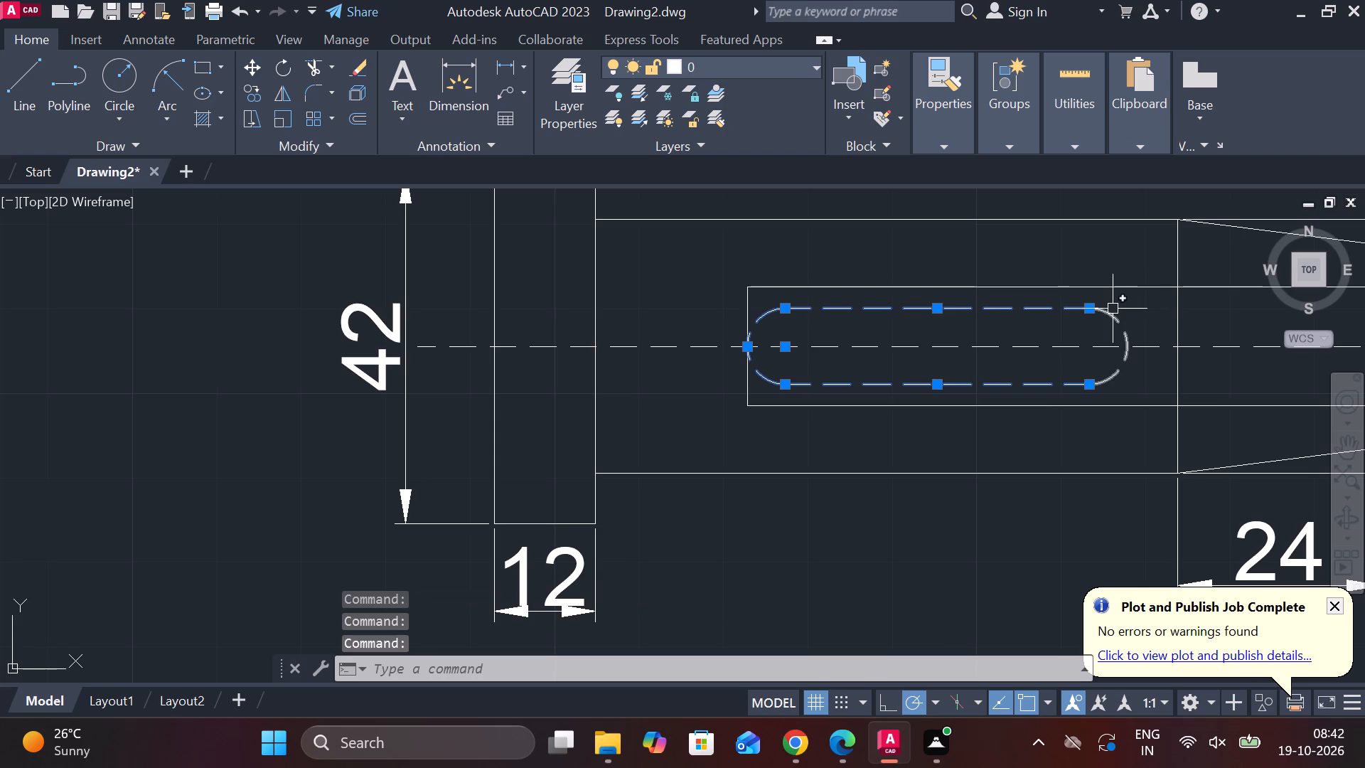
left_click(1113, 309)
key("e")
key("space")
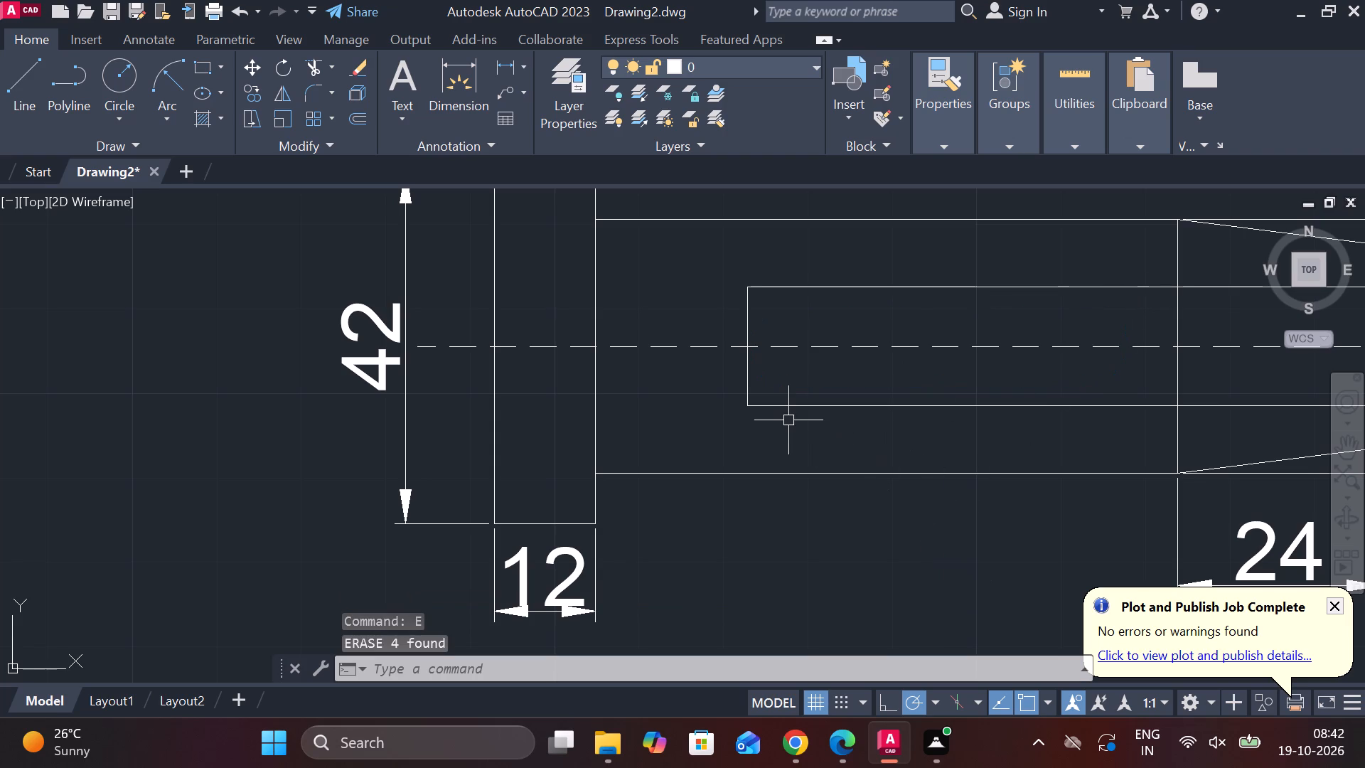
Trim away the portions of both bore lines that lie within the tapered tip section.
scroll(831, 319, "down", 1)
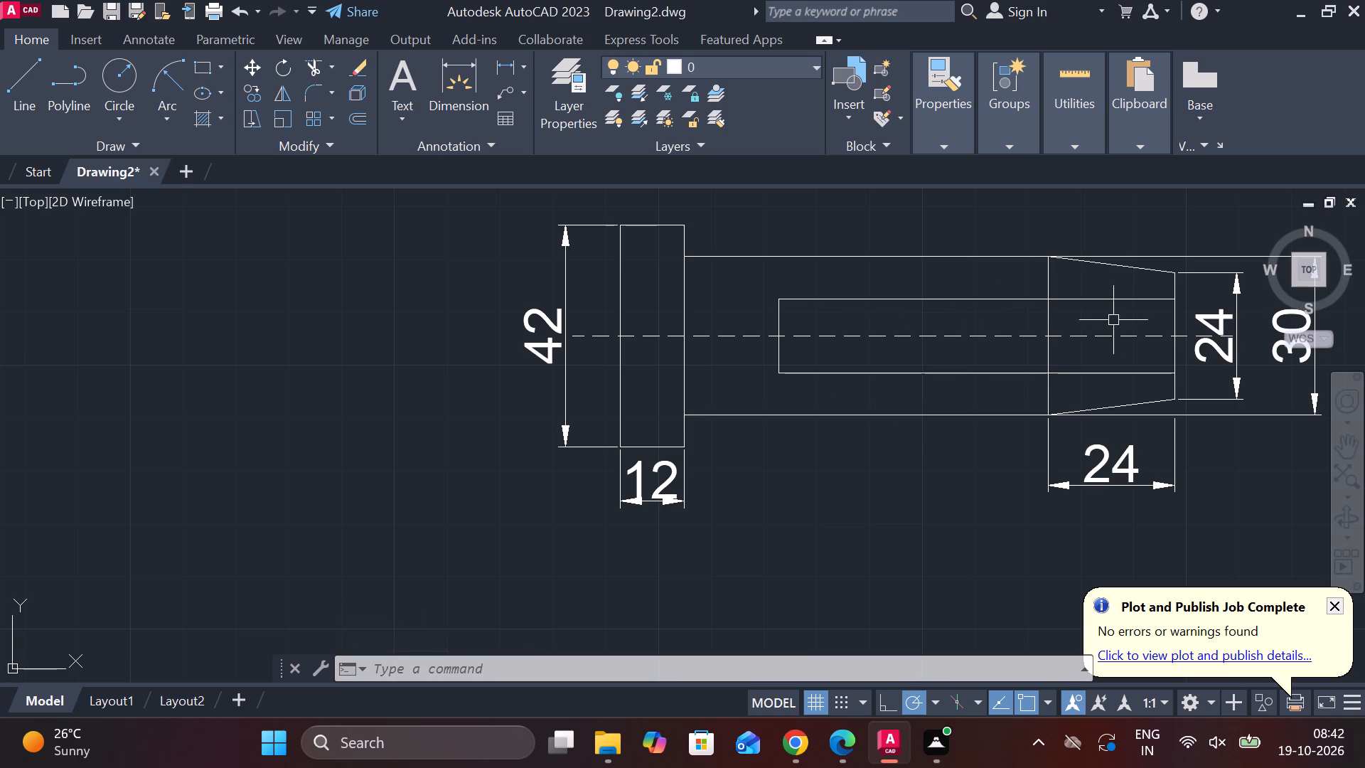
middle_click_drag(1116, 319, 1035, 323)
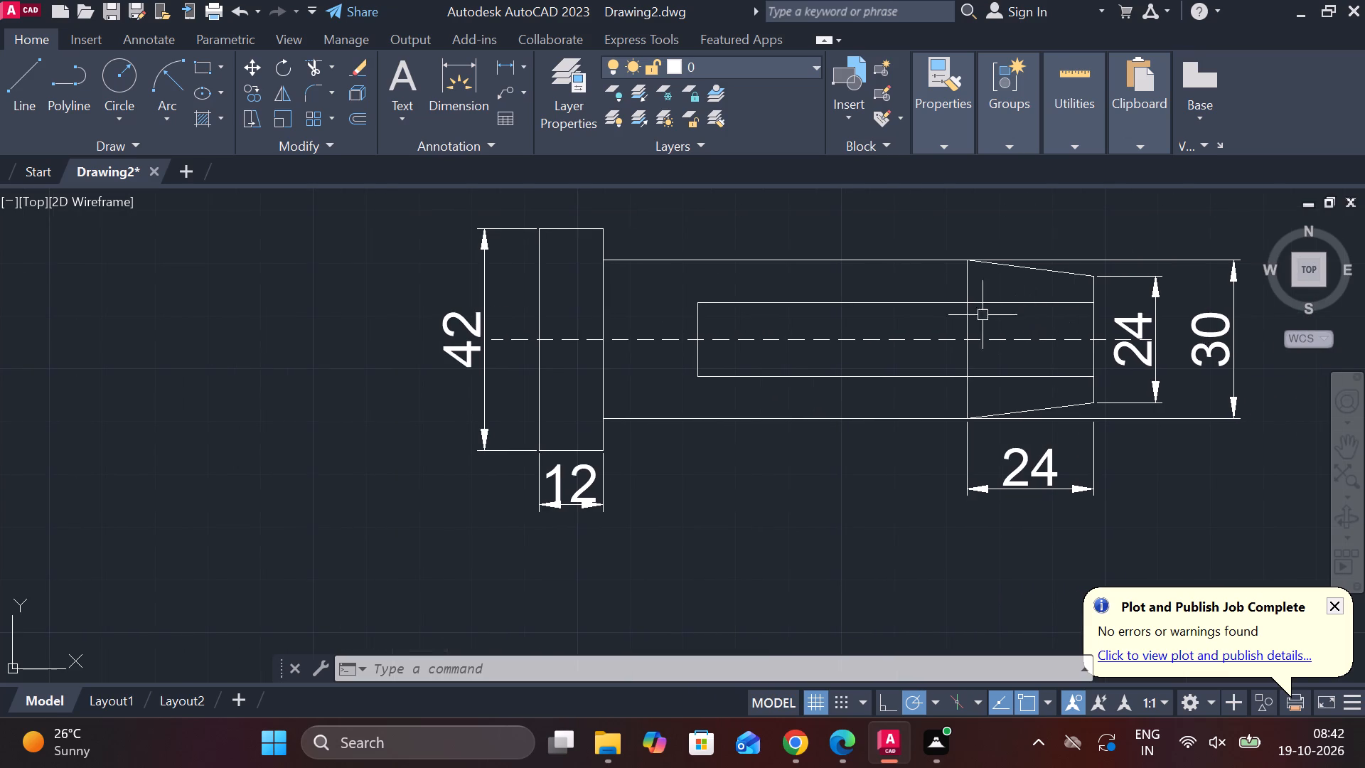
type("TR")
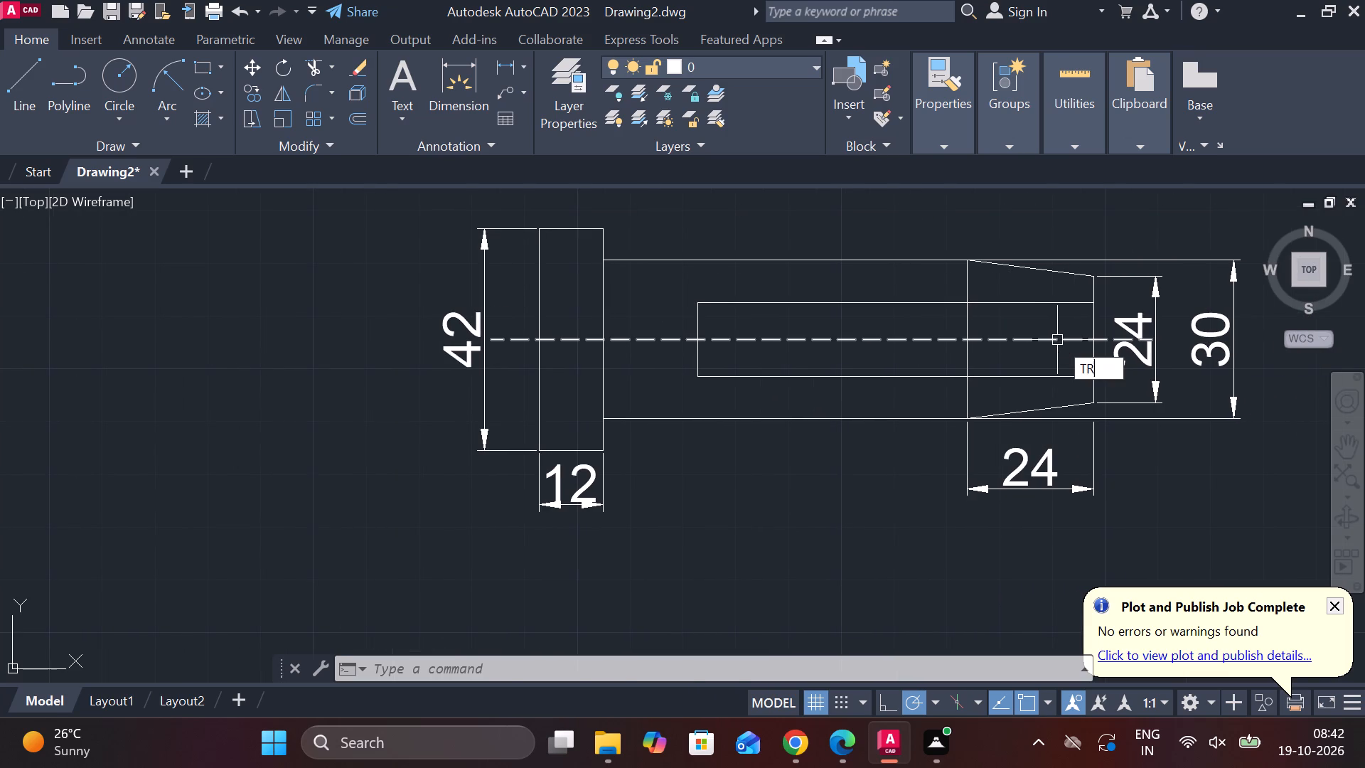
key("space")
left_click(990, 302)
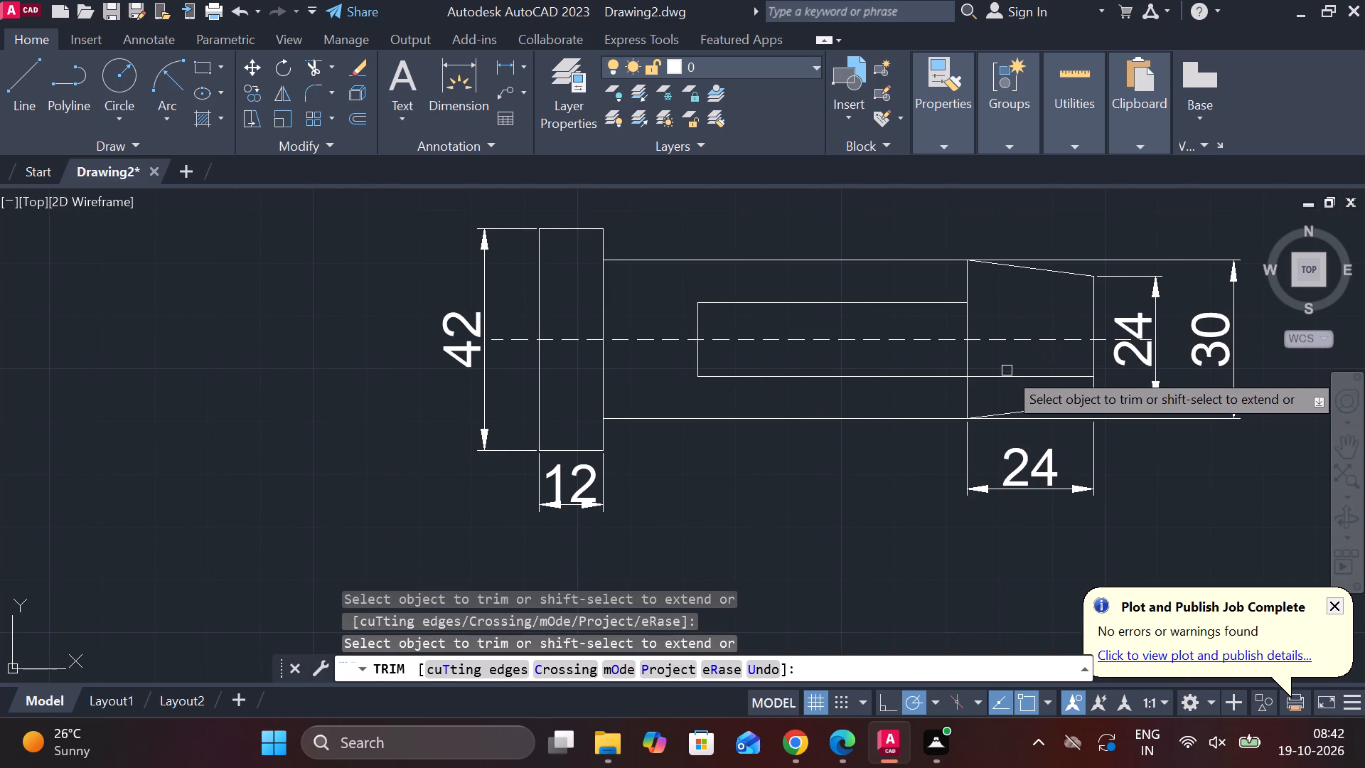
left_click(1007, 373)
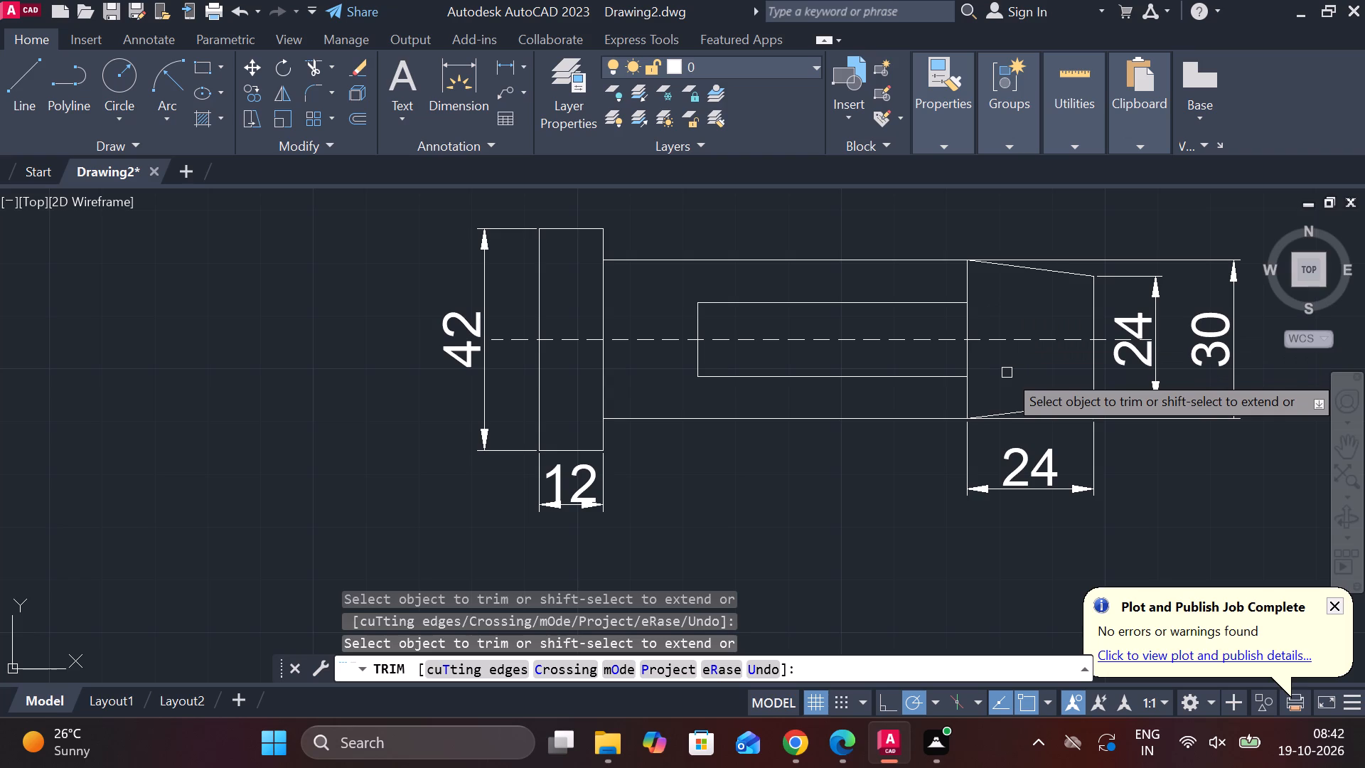
key("Escape")
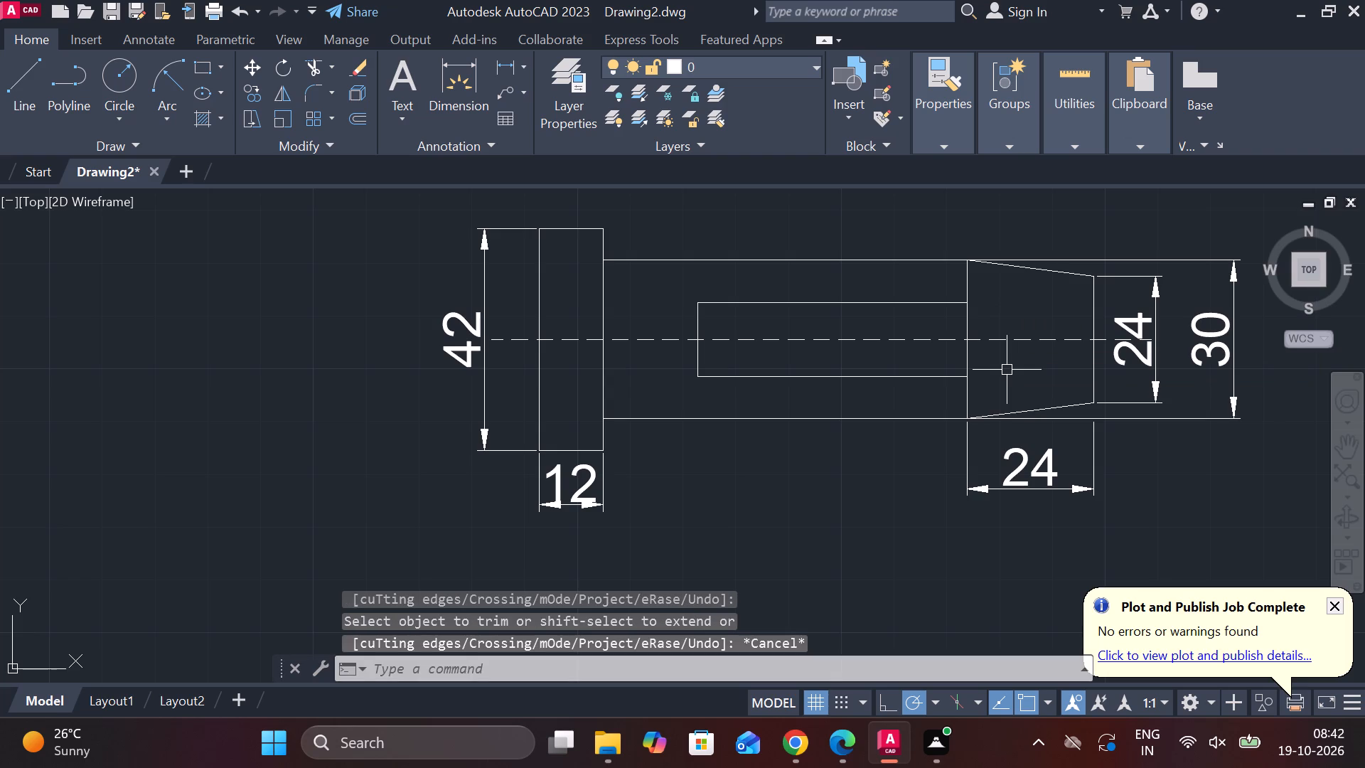
Draw a separate horizontal line across the tapered tip, from the upper bore line's end to the tip's end face.
key("l")
key("Return")
left_click(978, 306)
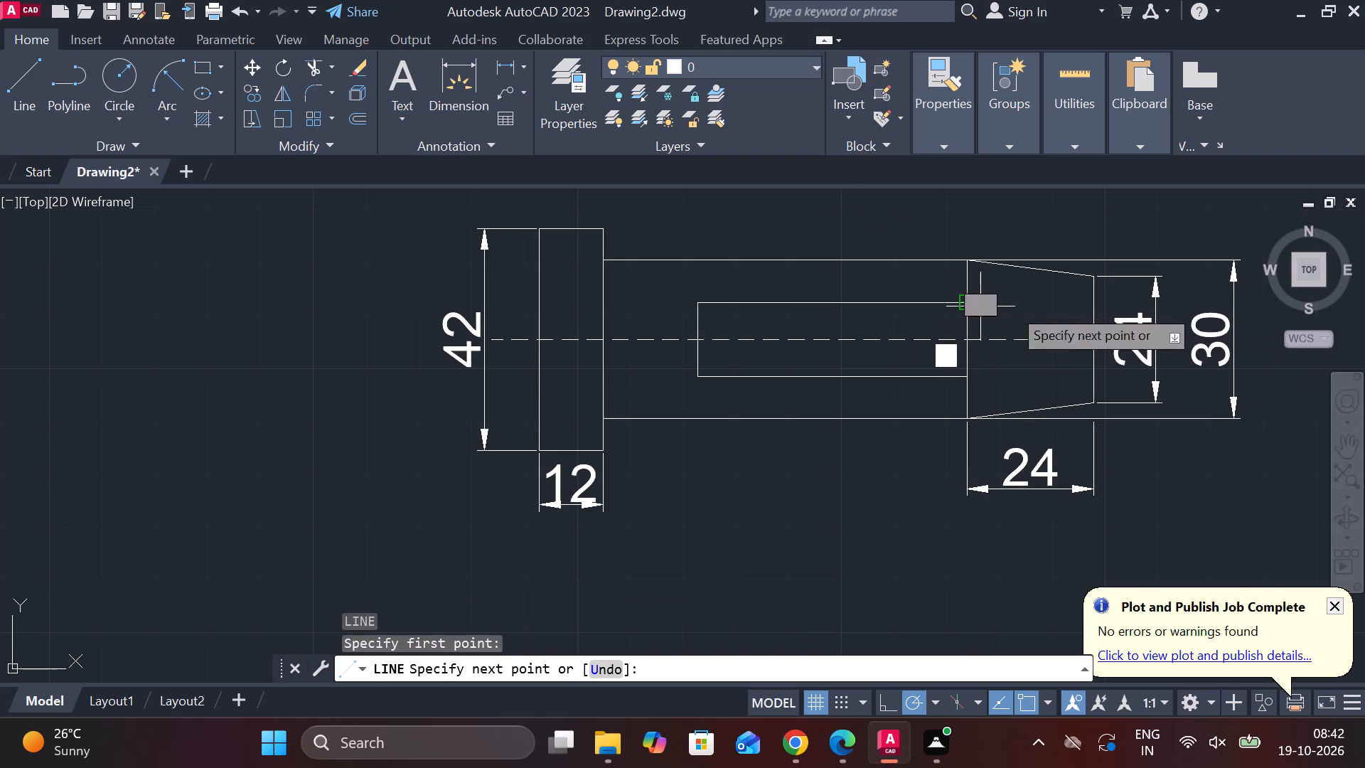
left_click(1099, 304)
key("Escape")
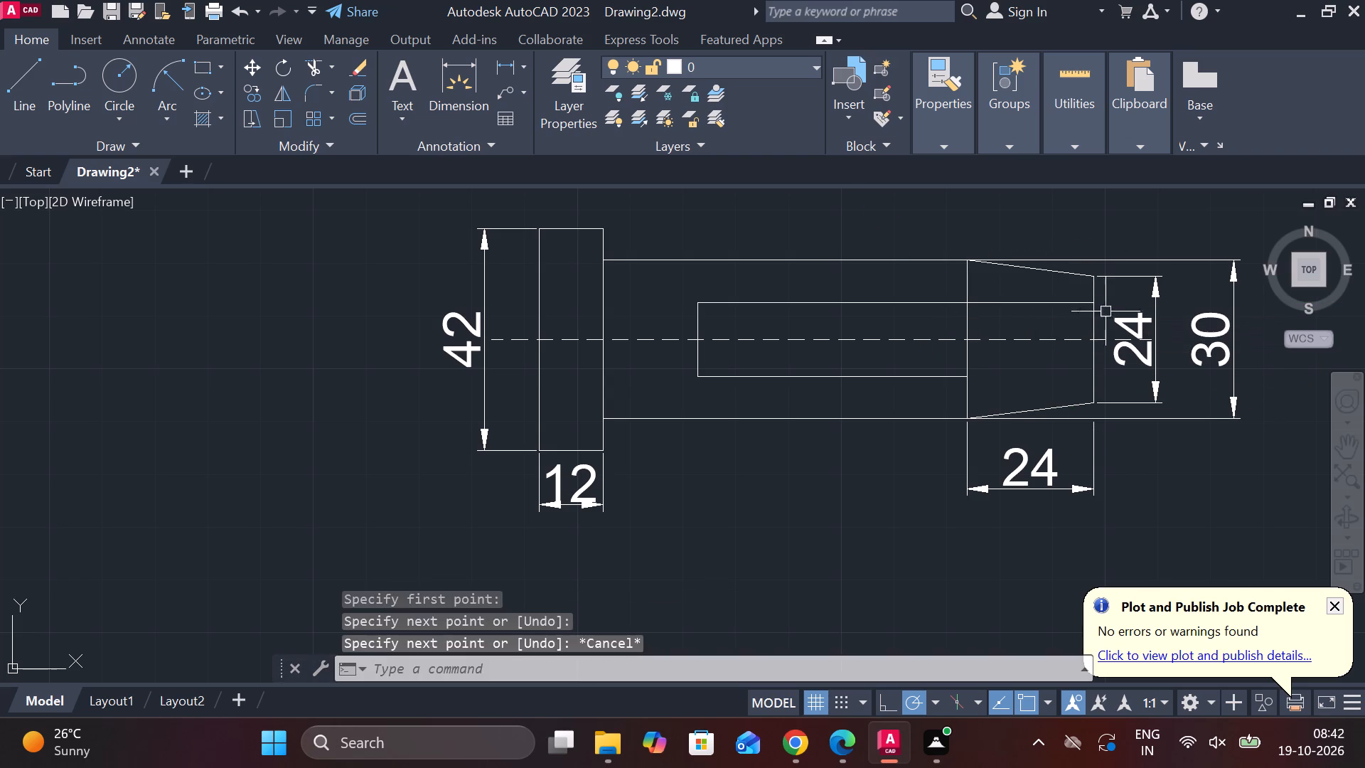
Draw a separate horizontal line across the tapered tip, from the lower bore line's end to the tip's end face.
key("space")
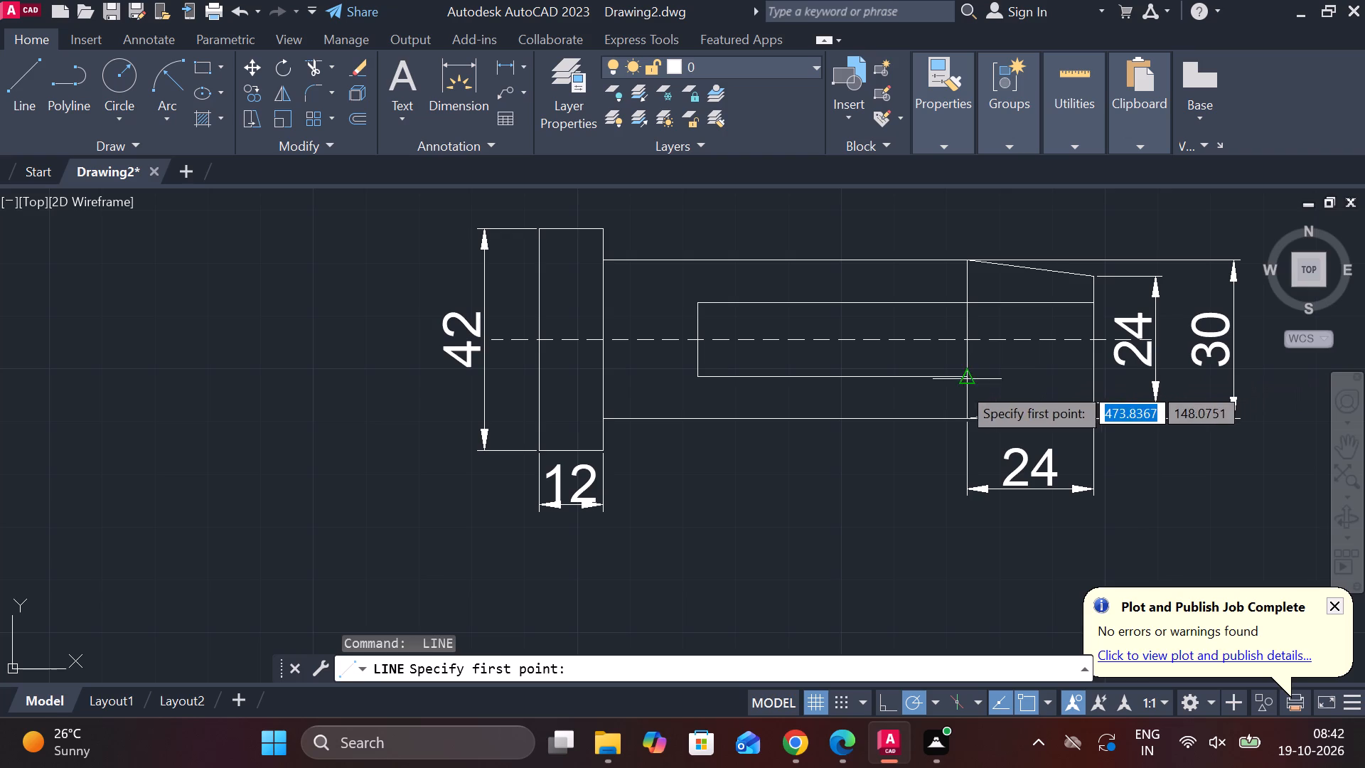
left_click(960, 385)
scroll(1023, 378, "up", 2)
key("Escape")
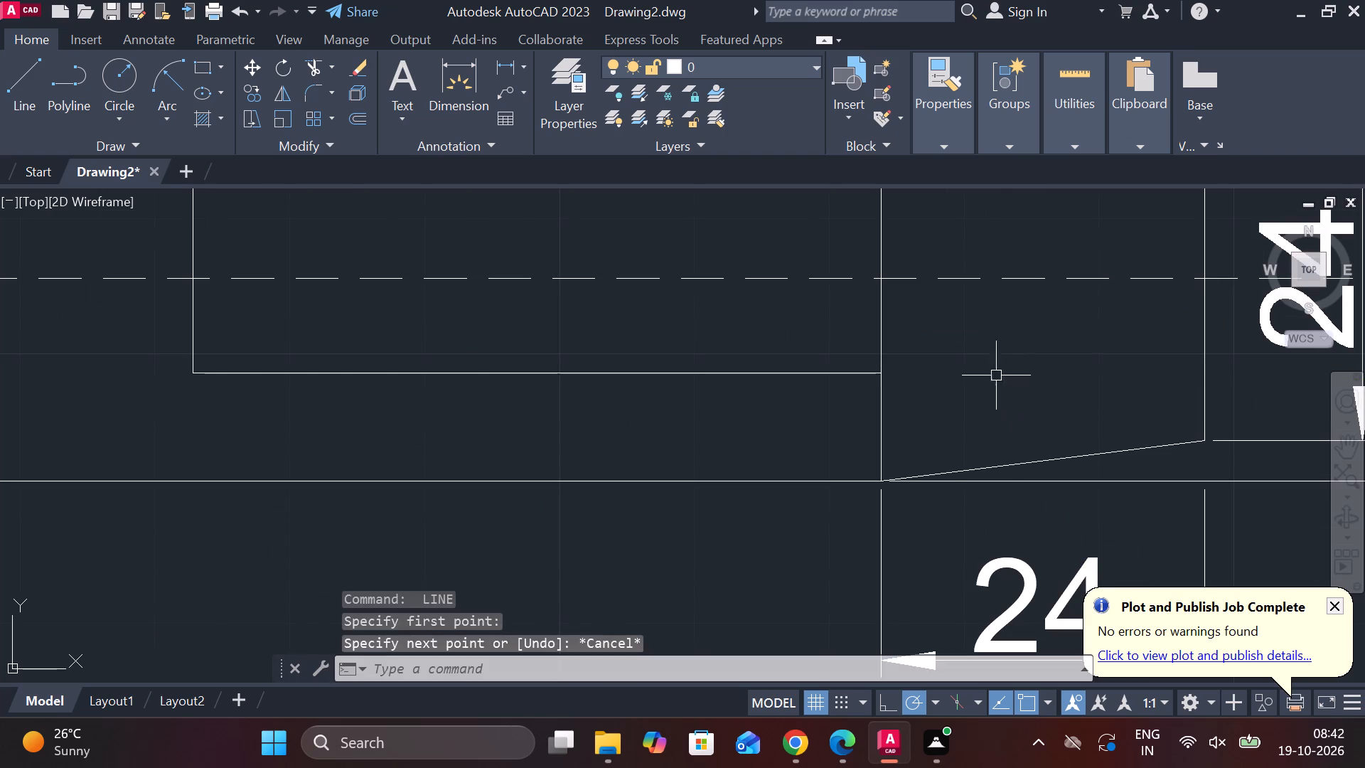
key("space")
left_click(891, 375)
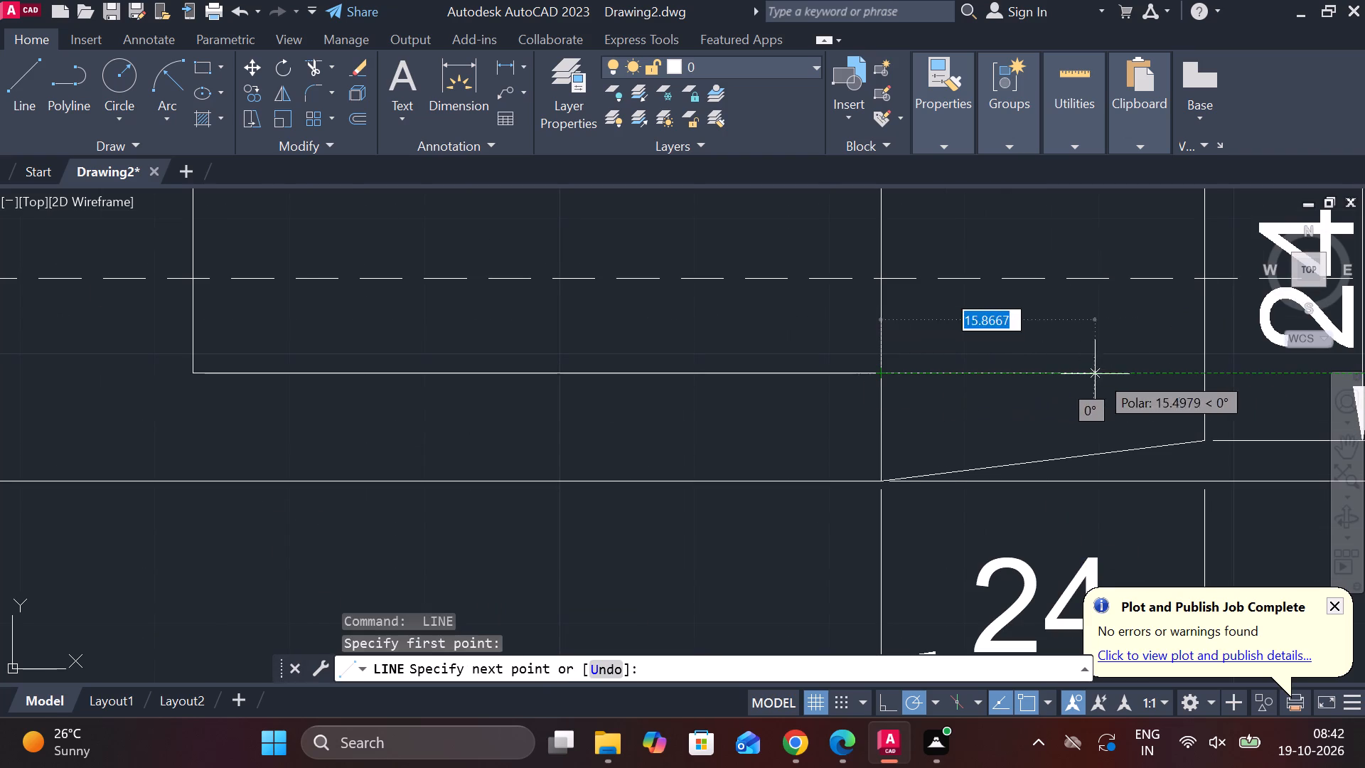
left_click(1209, 373)
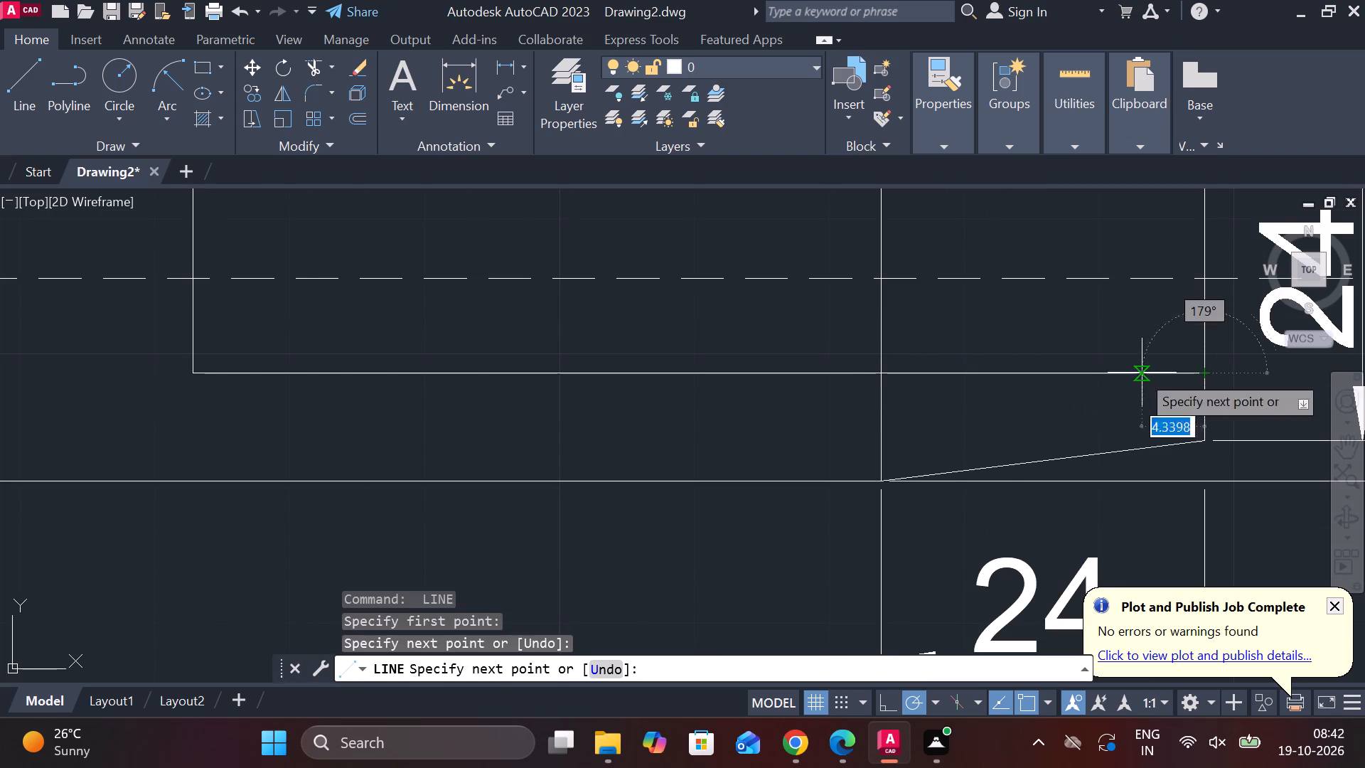
key("Escape")
scroll(1039, 373, "down", 2)
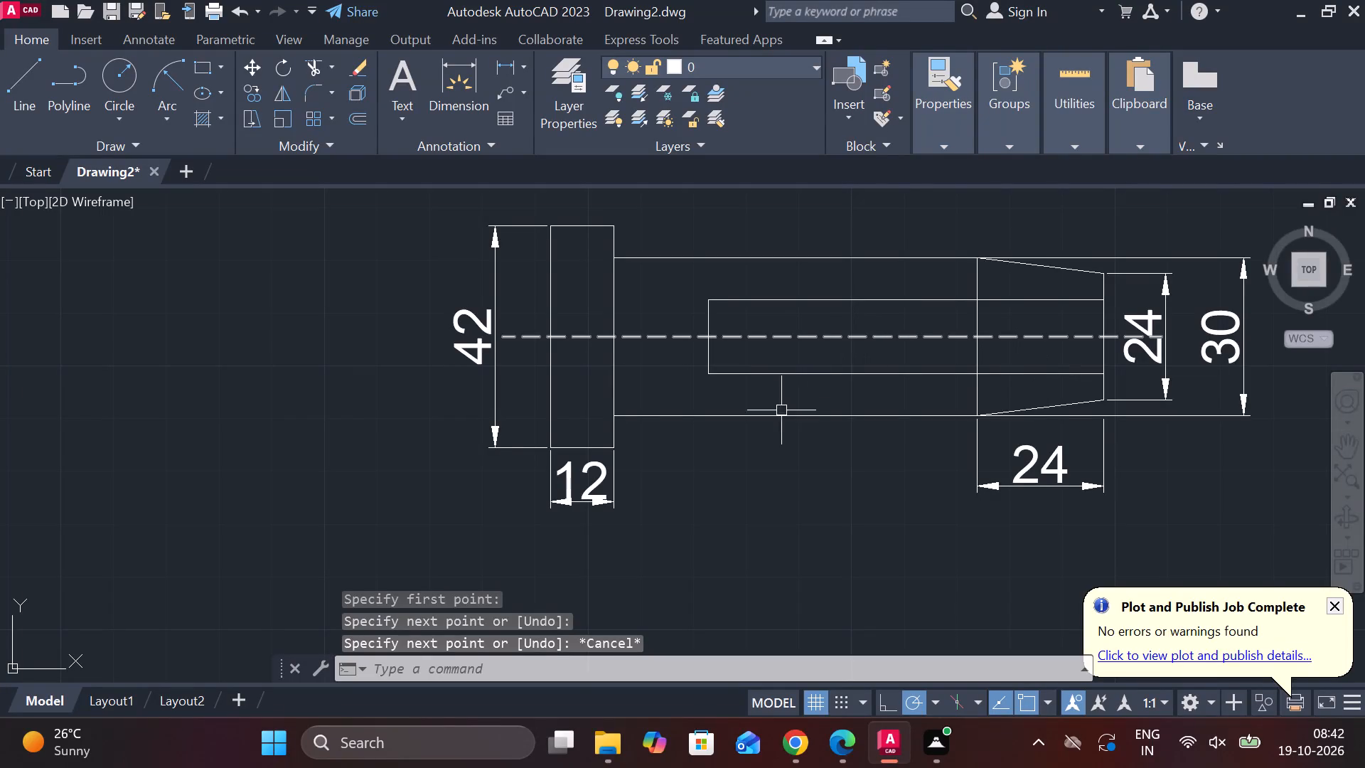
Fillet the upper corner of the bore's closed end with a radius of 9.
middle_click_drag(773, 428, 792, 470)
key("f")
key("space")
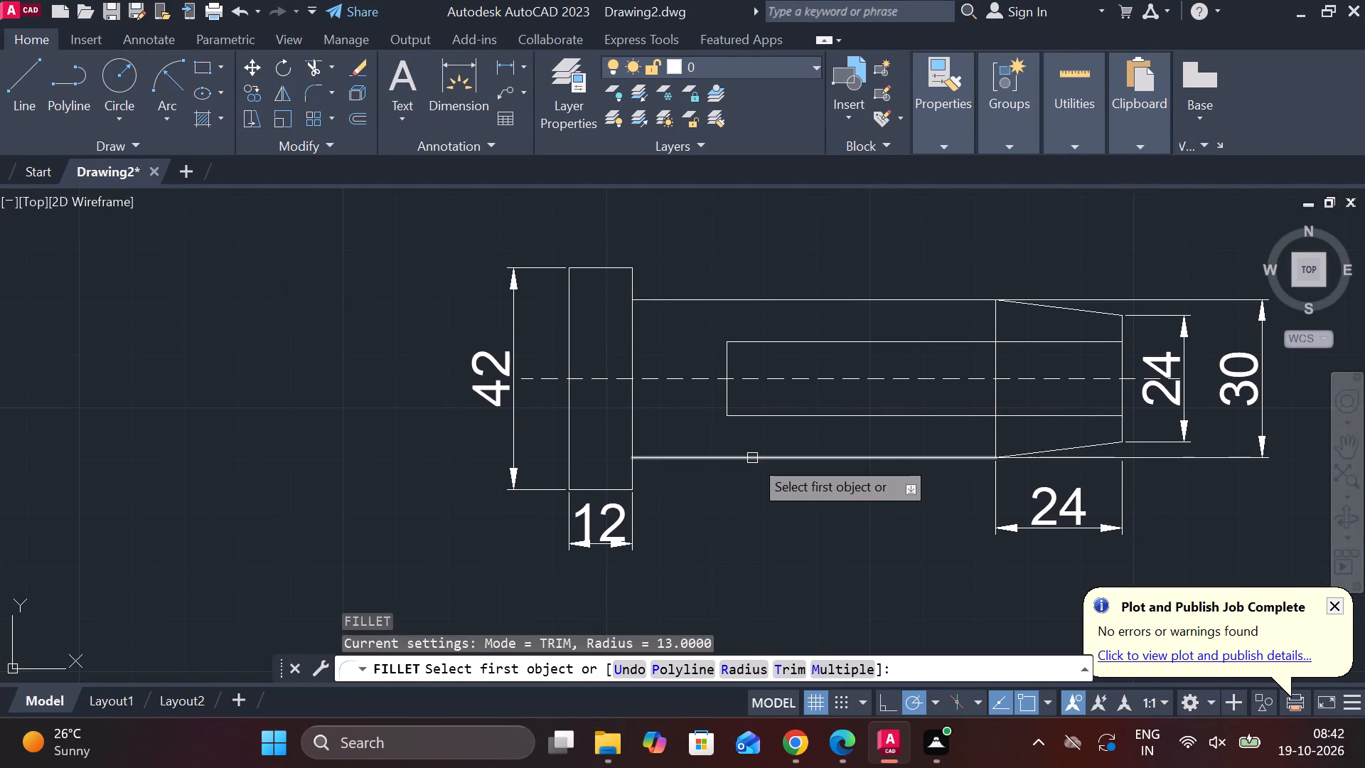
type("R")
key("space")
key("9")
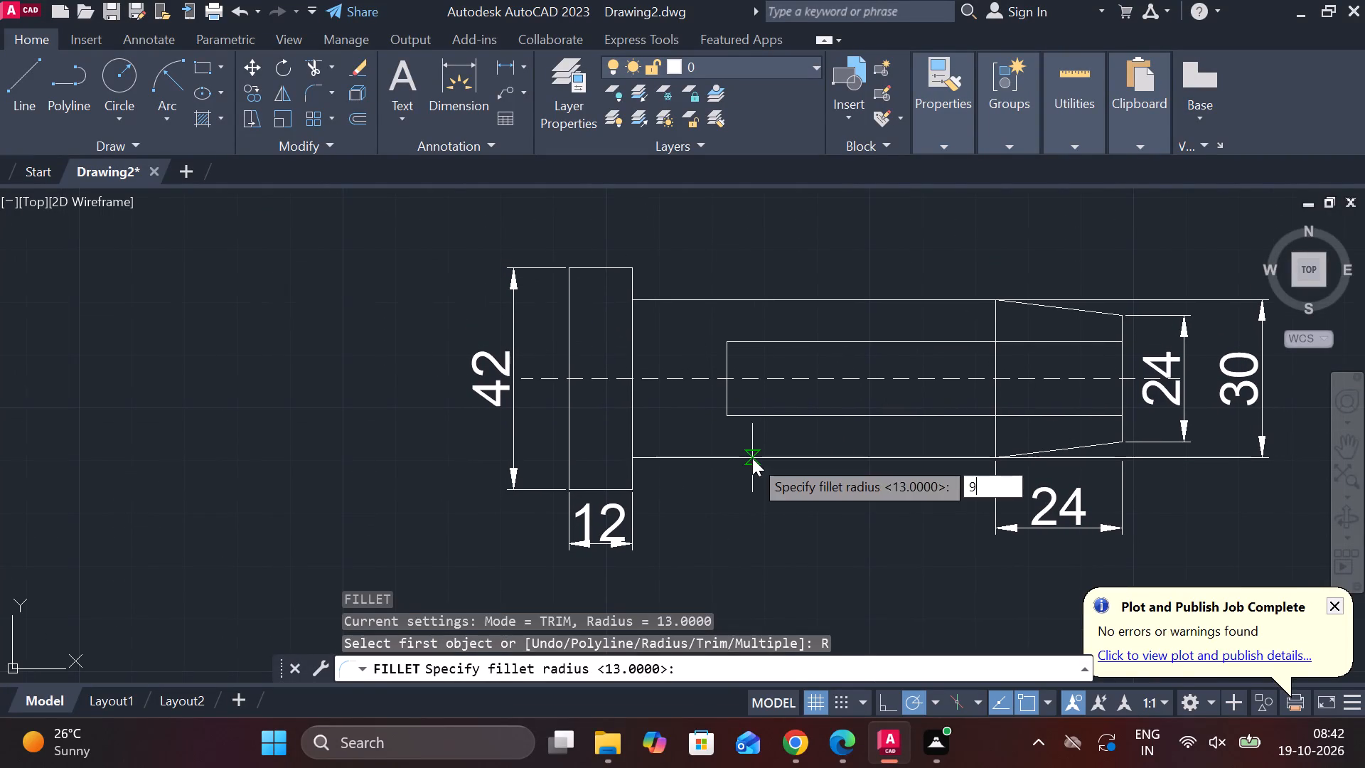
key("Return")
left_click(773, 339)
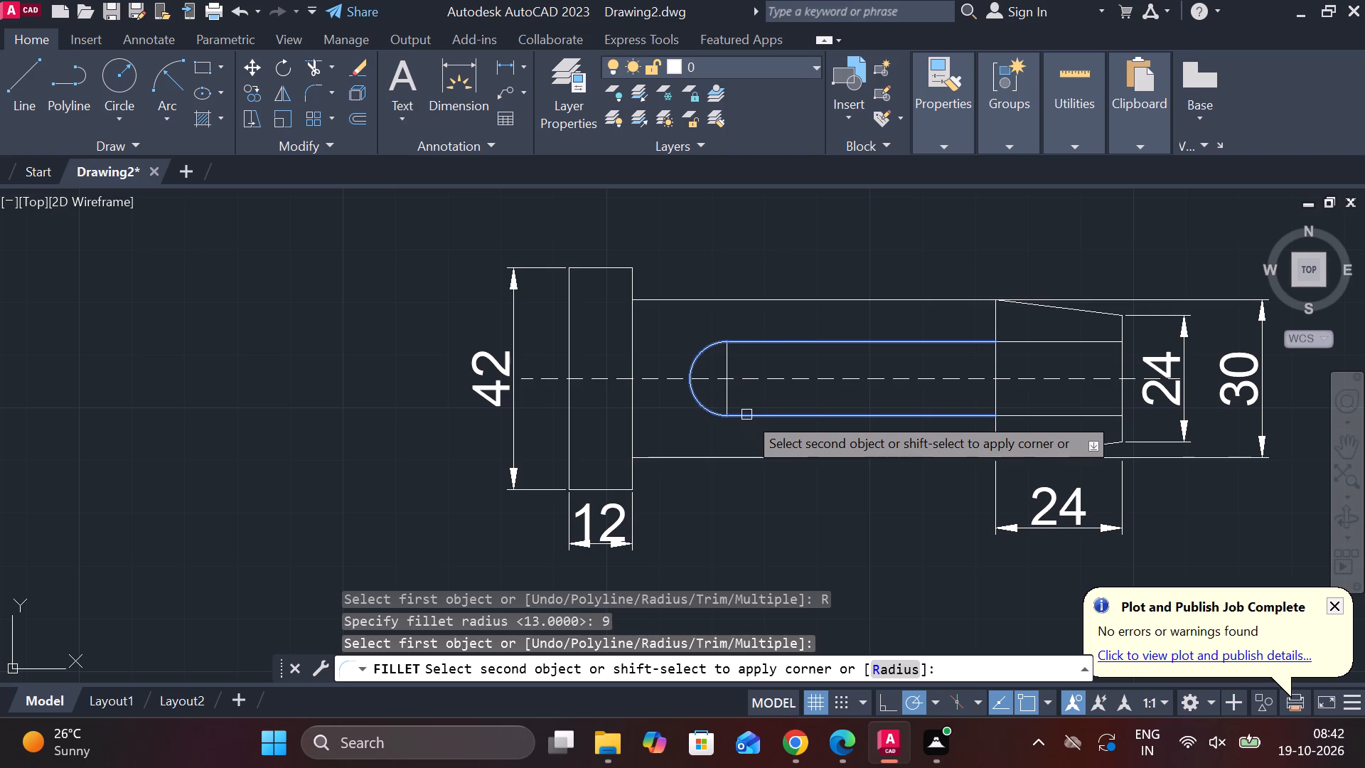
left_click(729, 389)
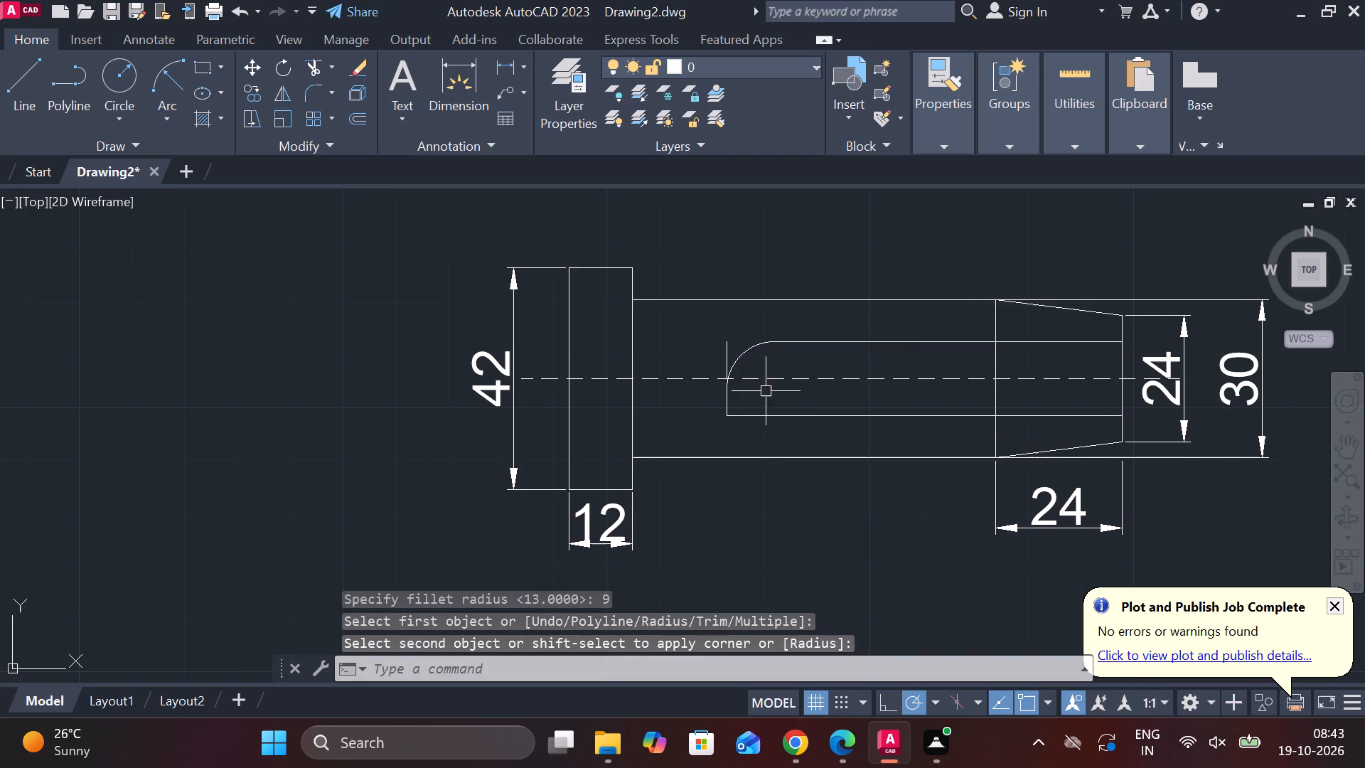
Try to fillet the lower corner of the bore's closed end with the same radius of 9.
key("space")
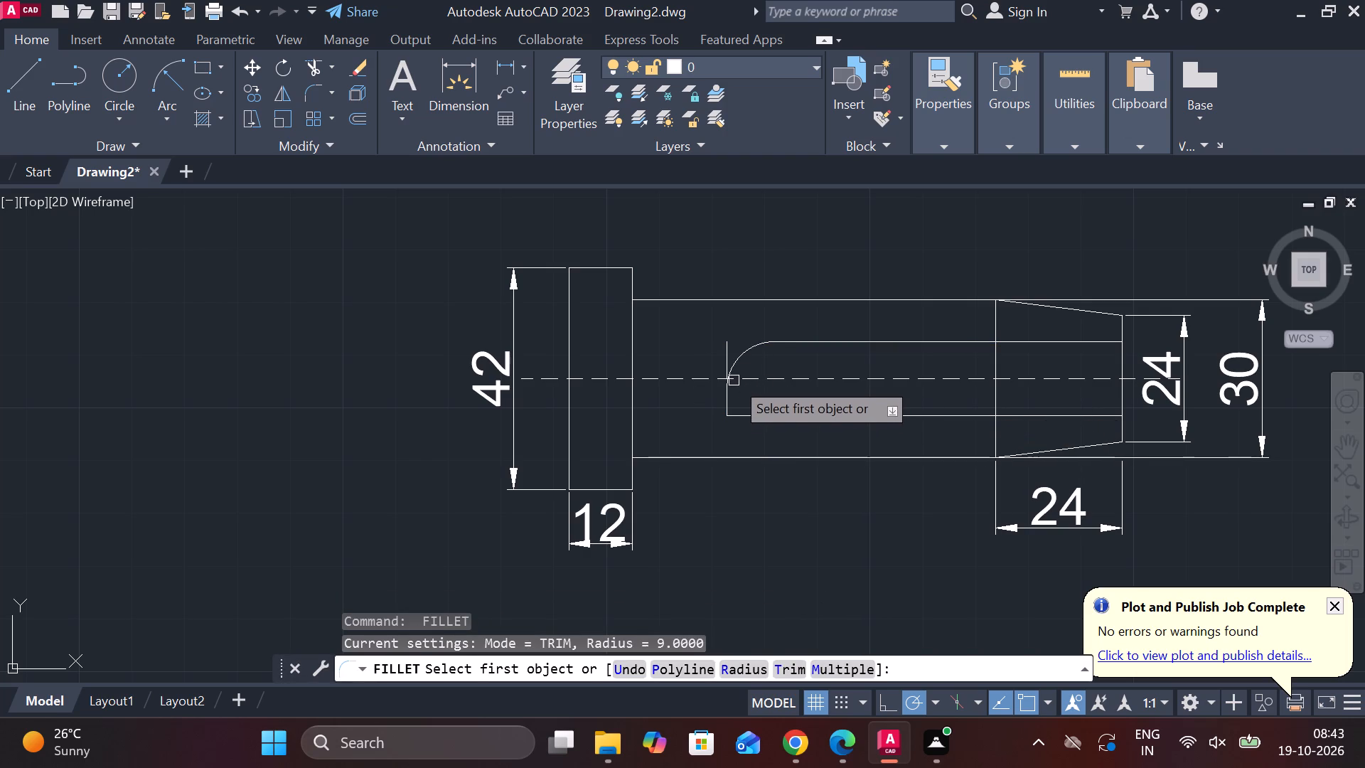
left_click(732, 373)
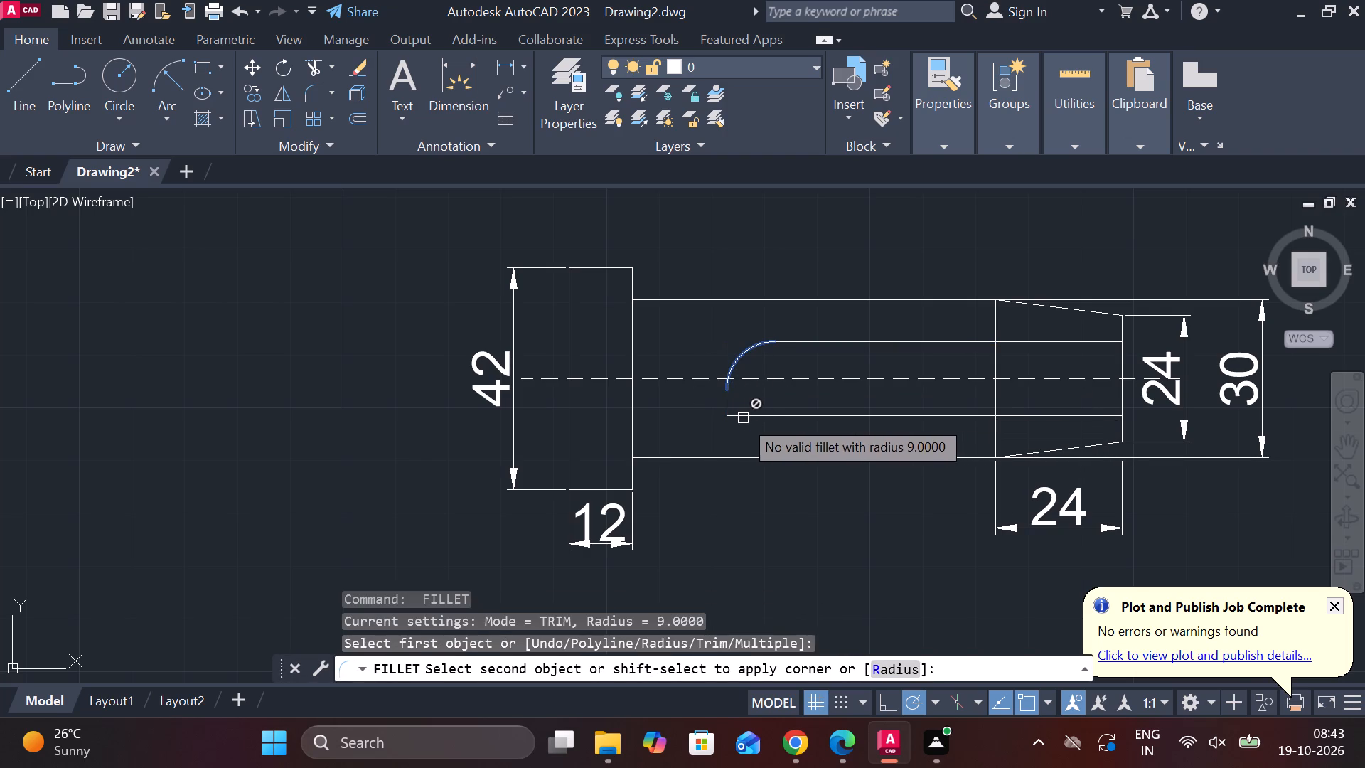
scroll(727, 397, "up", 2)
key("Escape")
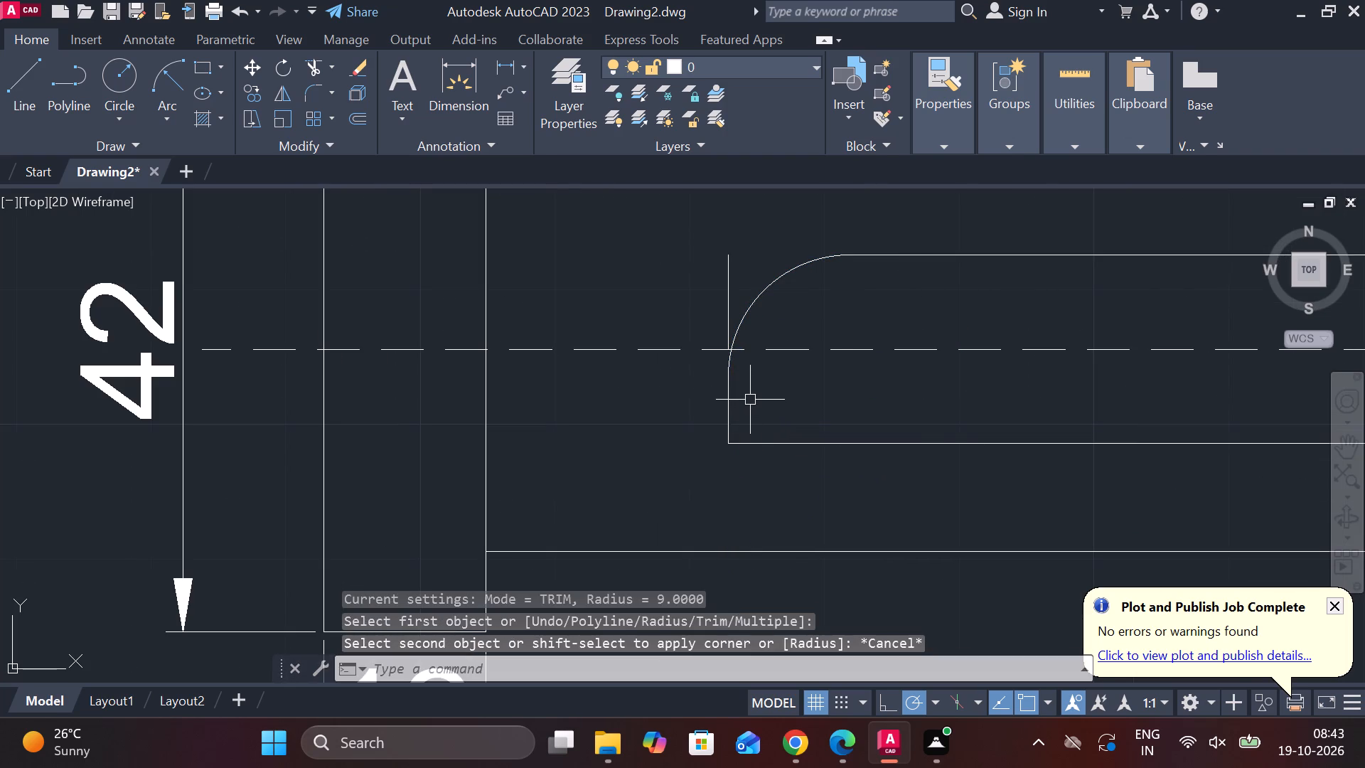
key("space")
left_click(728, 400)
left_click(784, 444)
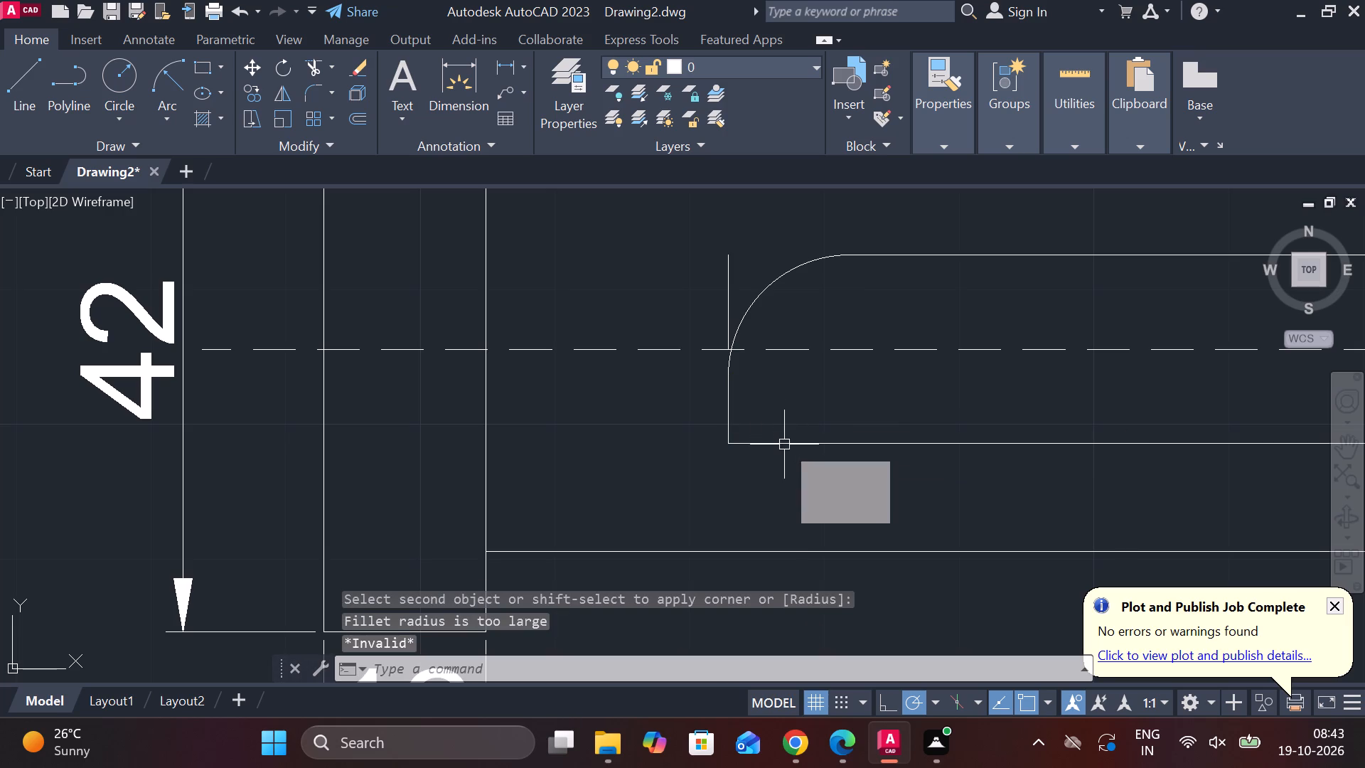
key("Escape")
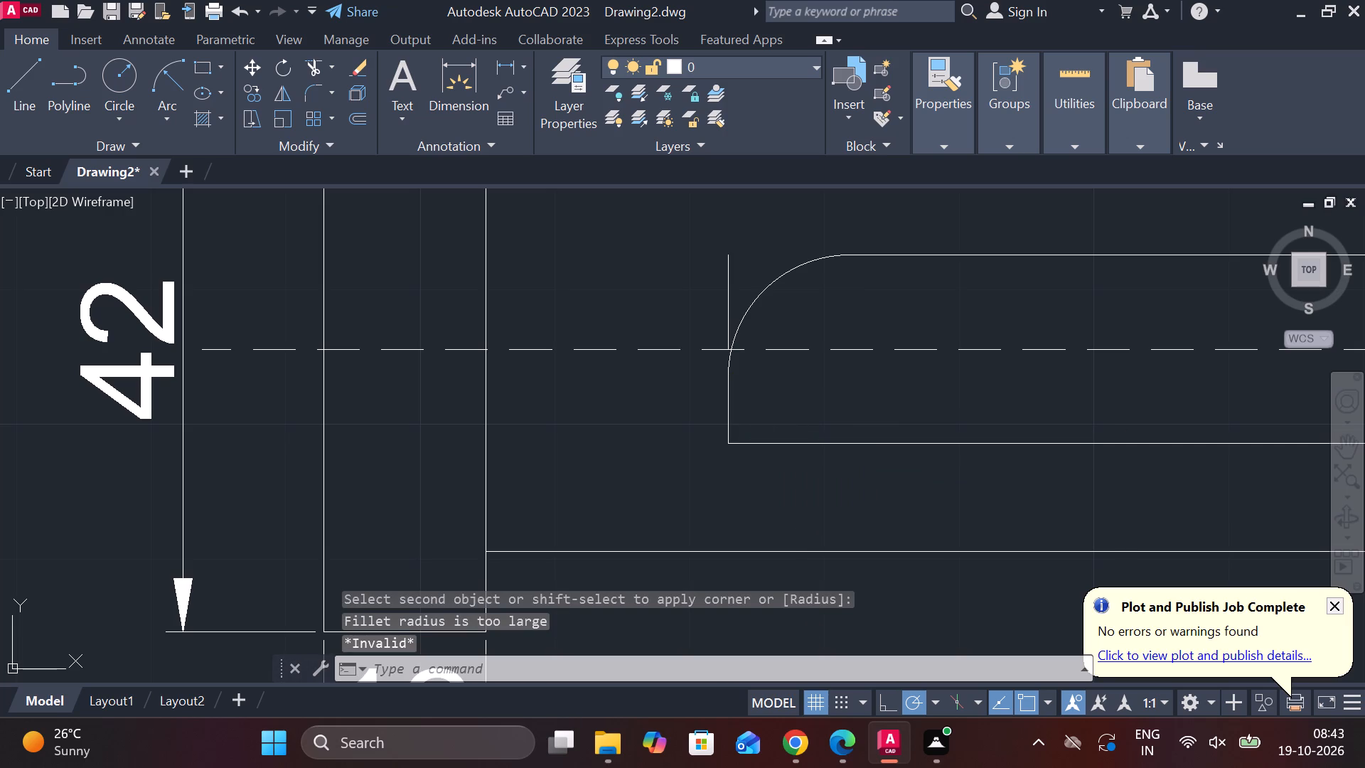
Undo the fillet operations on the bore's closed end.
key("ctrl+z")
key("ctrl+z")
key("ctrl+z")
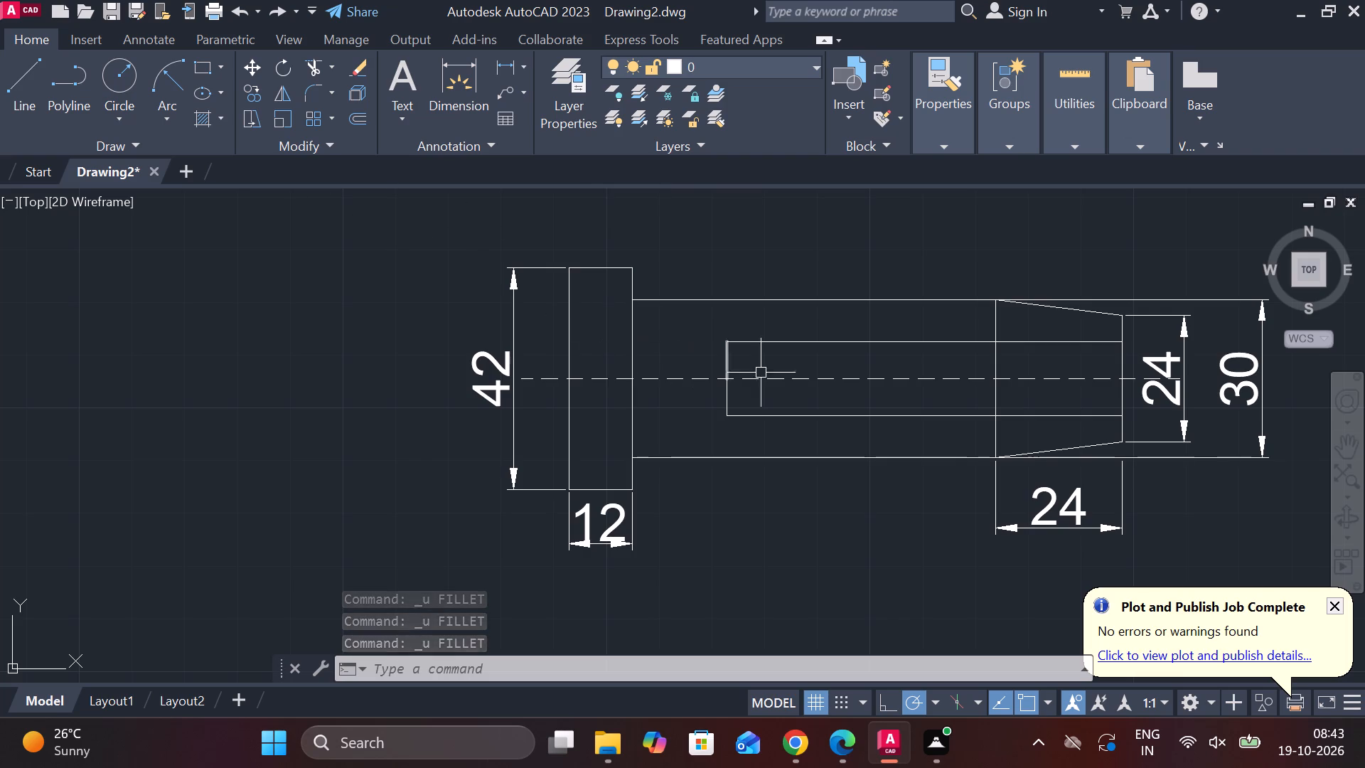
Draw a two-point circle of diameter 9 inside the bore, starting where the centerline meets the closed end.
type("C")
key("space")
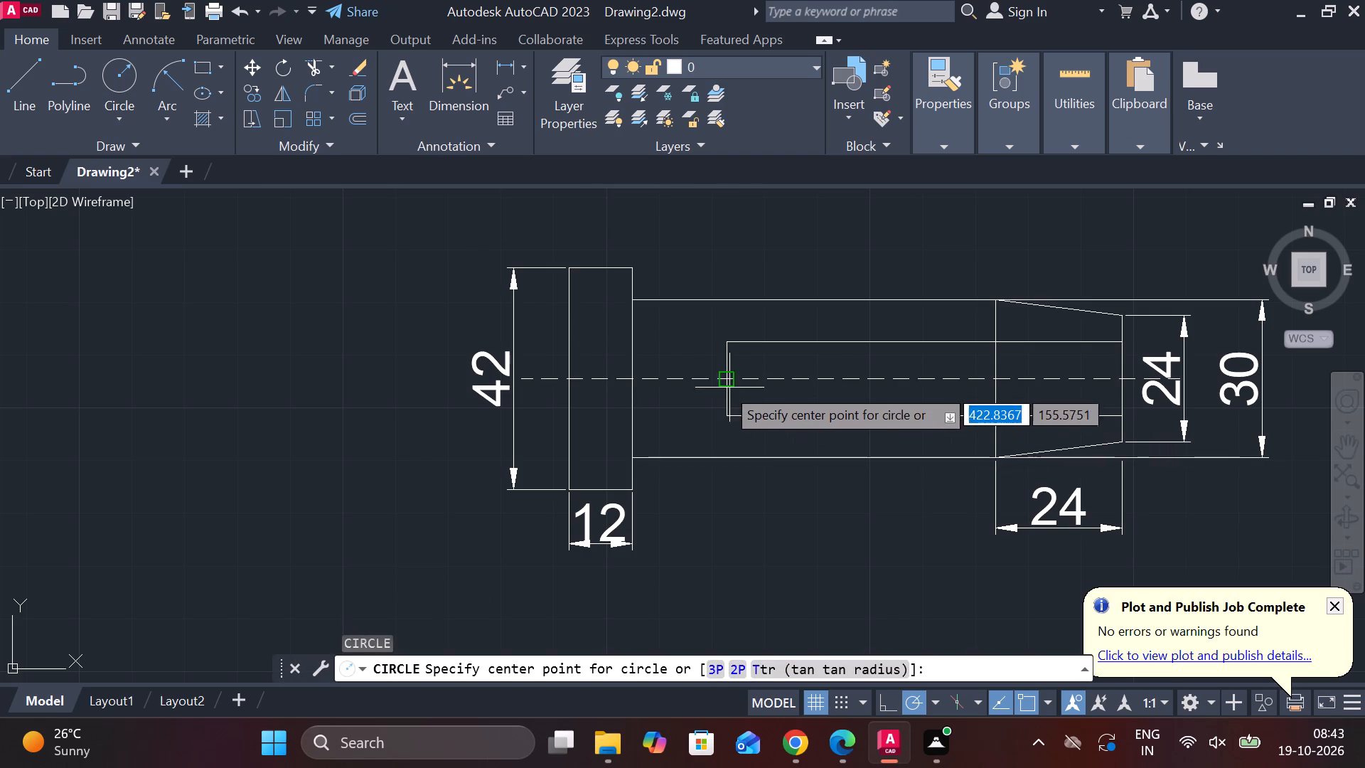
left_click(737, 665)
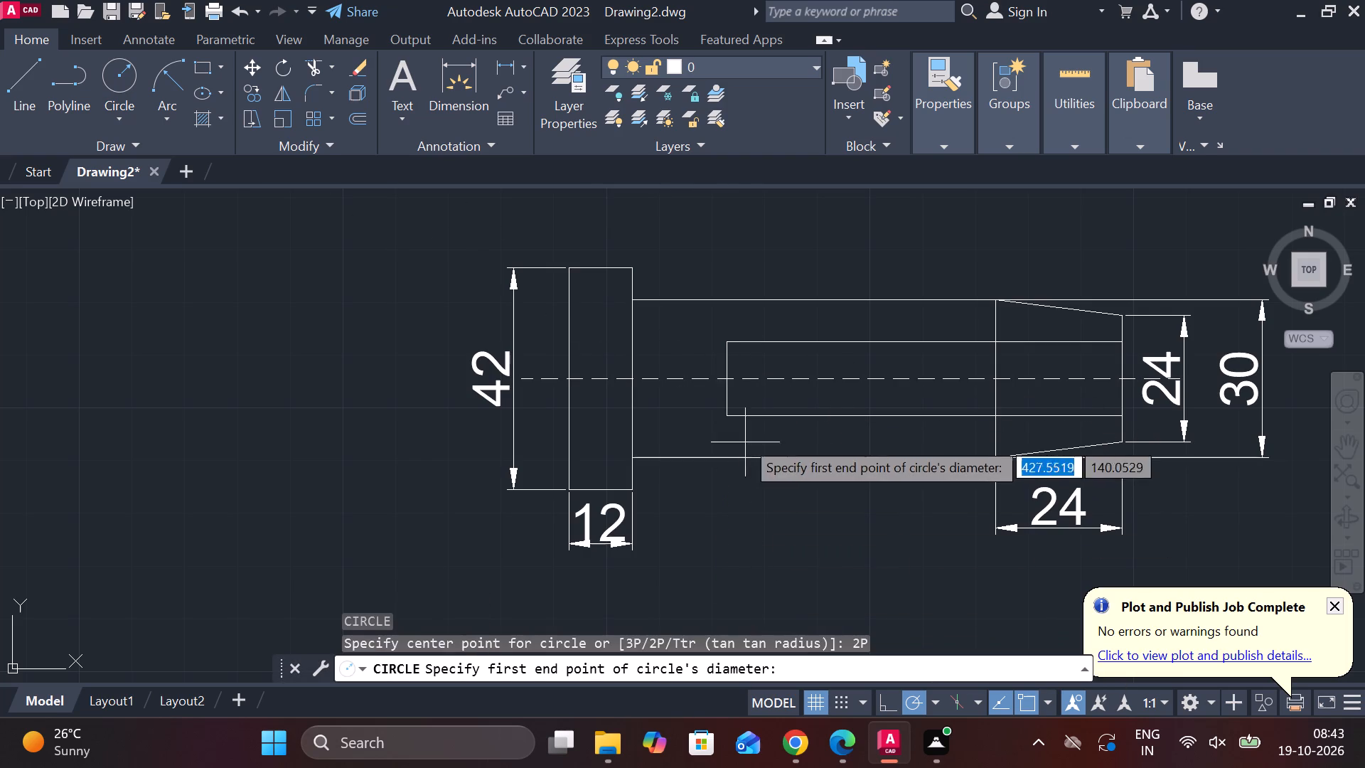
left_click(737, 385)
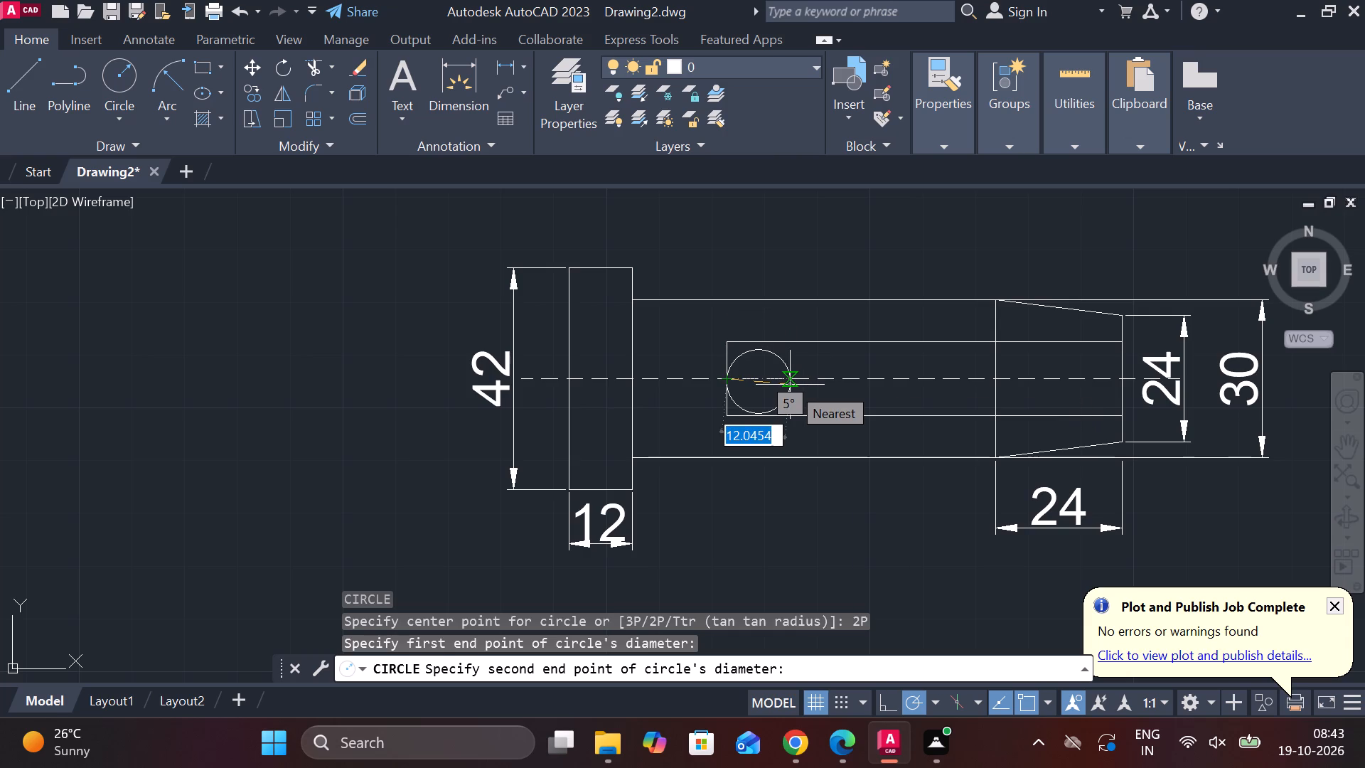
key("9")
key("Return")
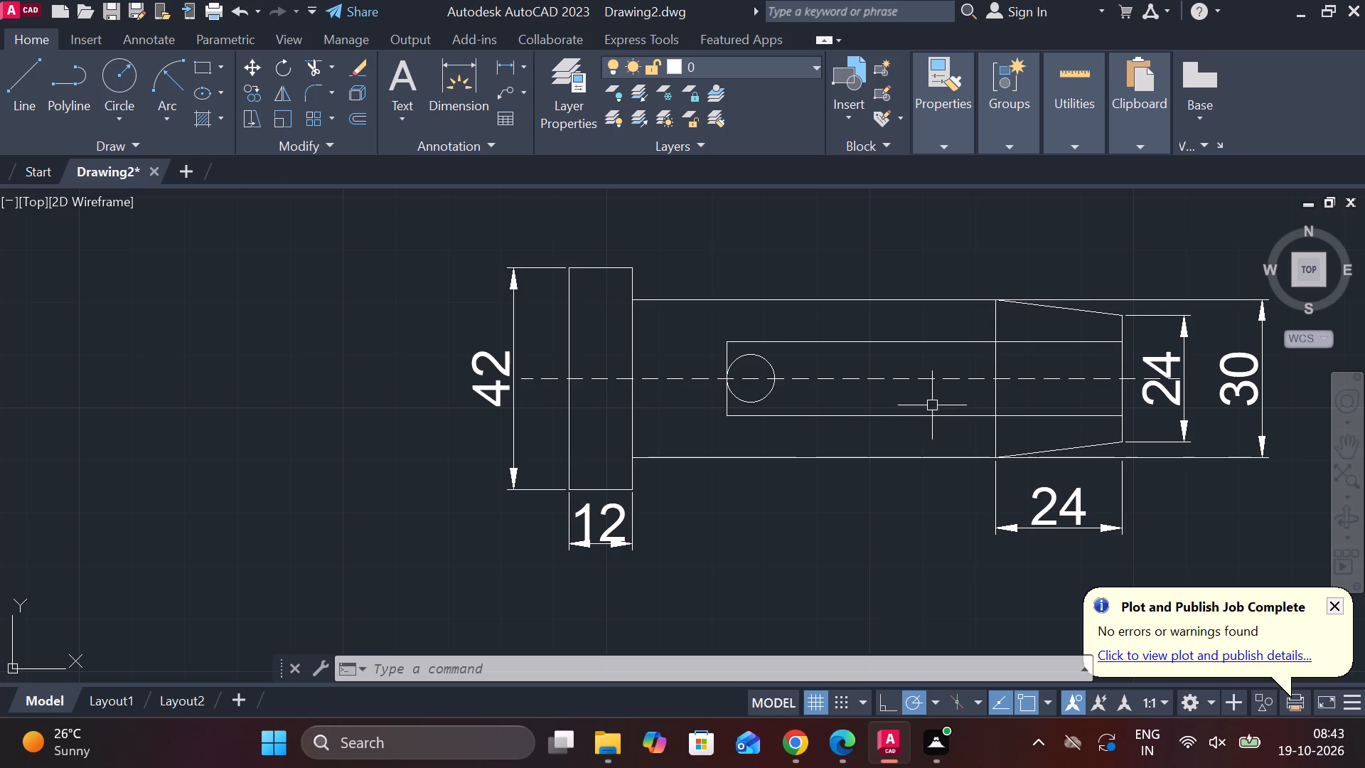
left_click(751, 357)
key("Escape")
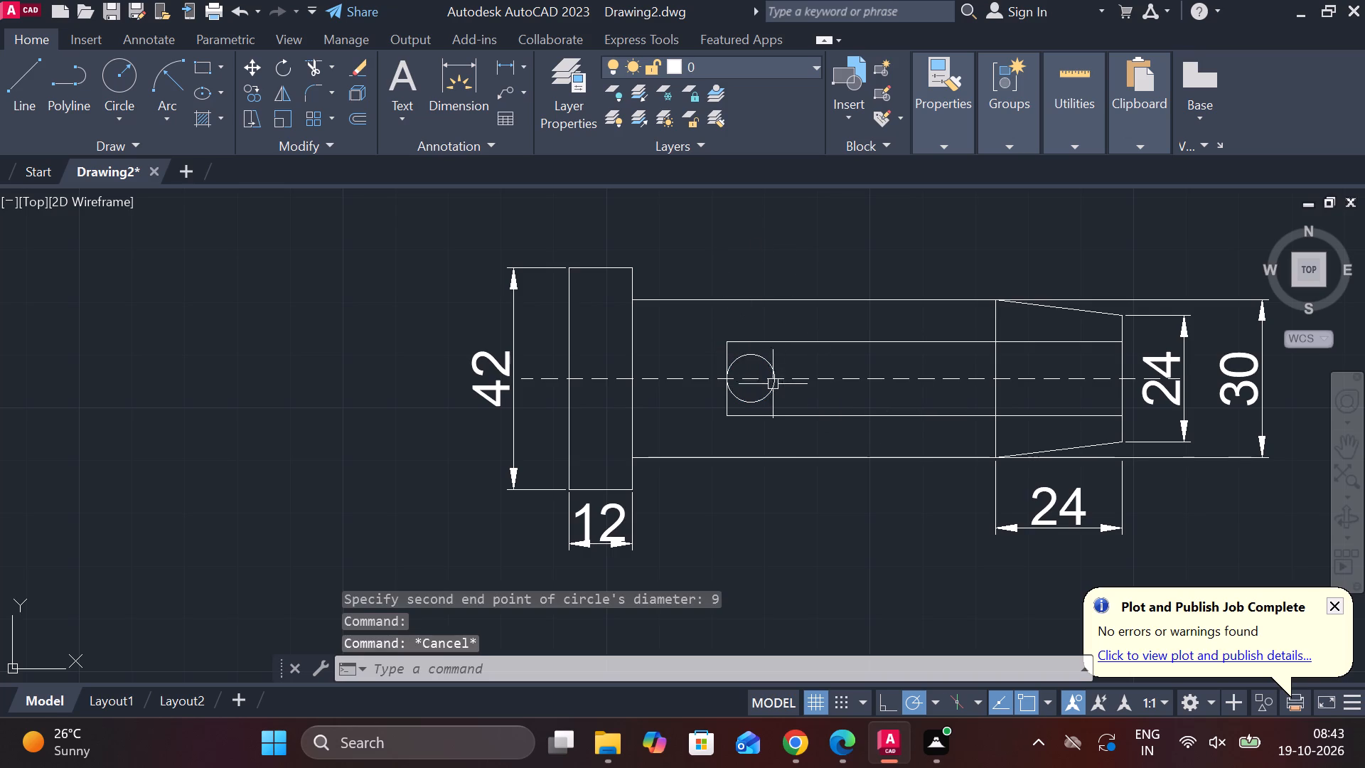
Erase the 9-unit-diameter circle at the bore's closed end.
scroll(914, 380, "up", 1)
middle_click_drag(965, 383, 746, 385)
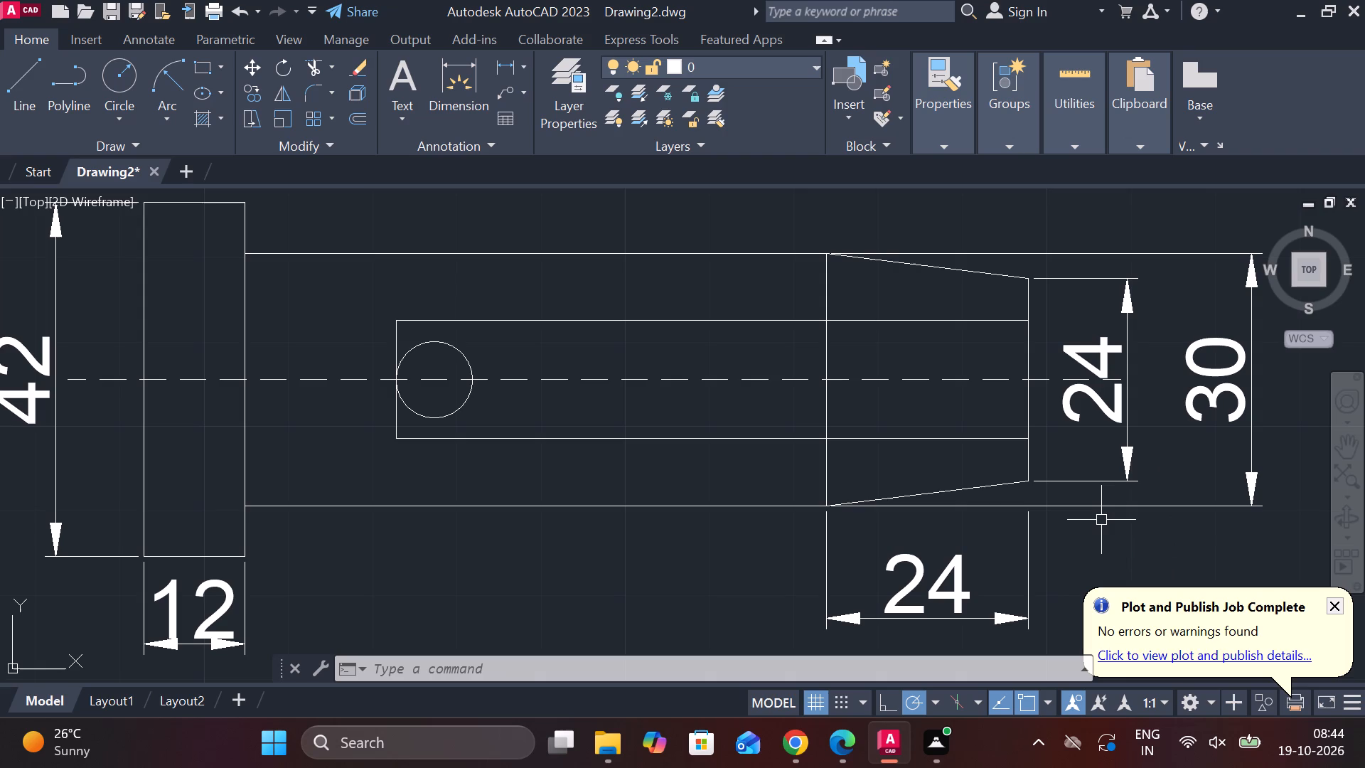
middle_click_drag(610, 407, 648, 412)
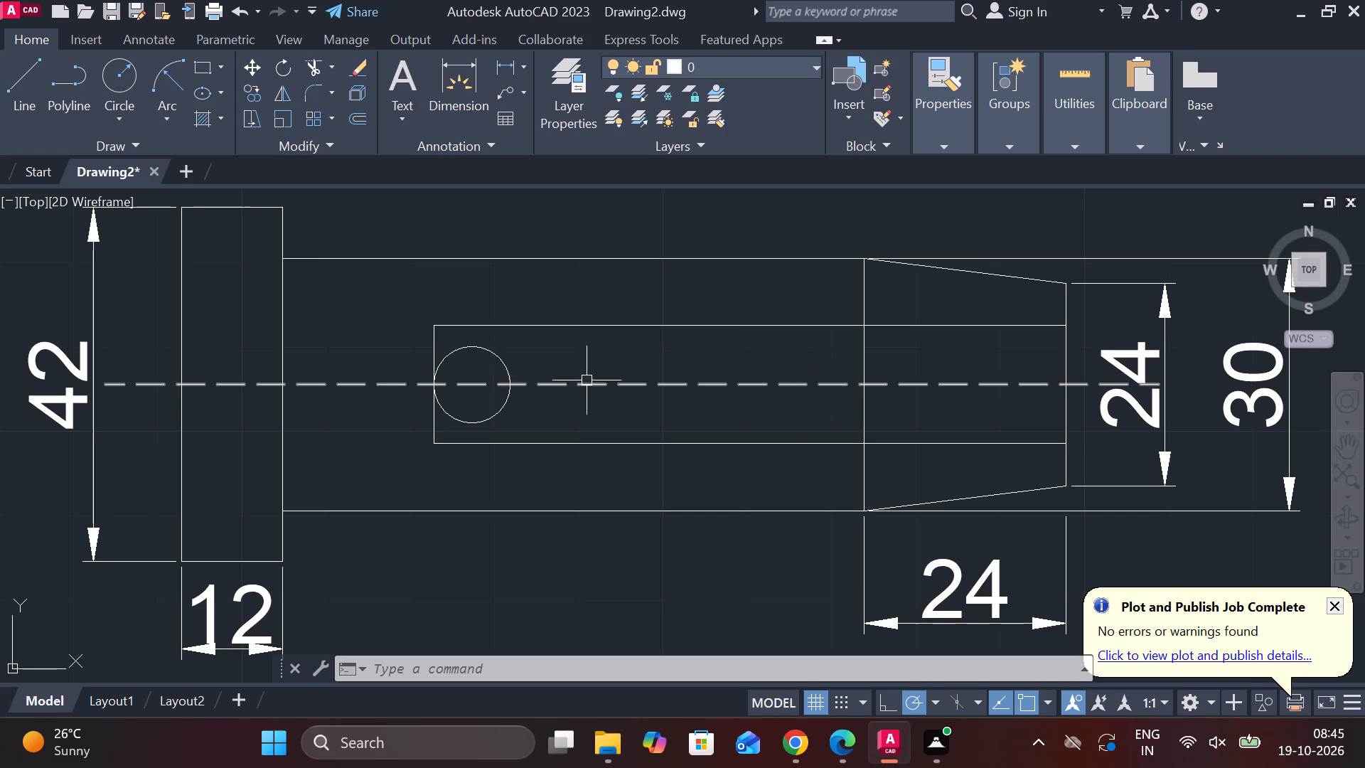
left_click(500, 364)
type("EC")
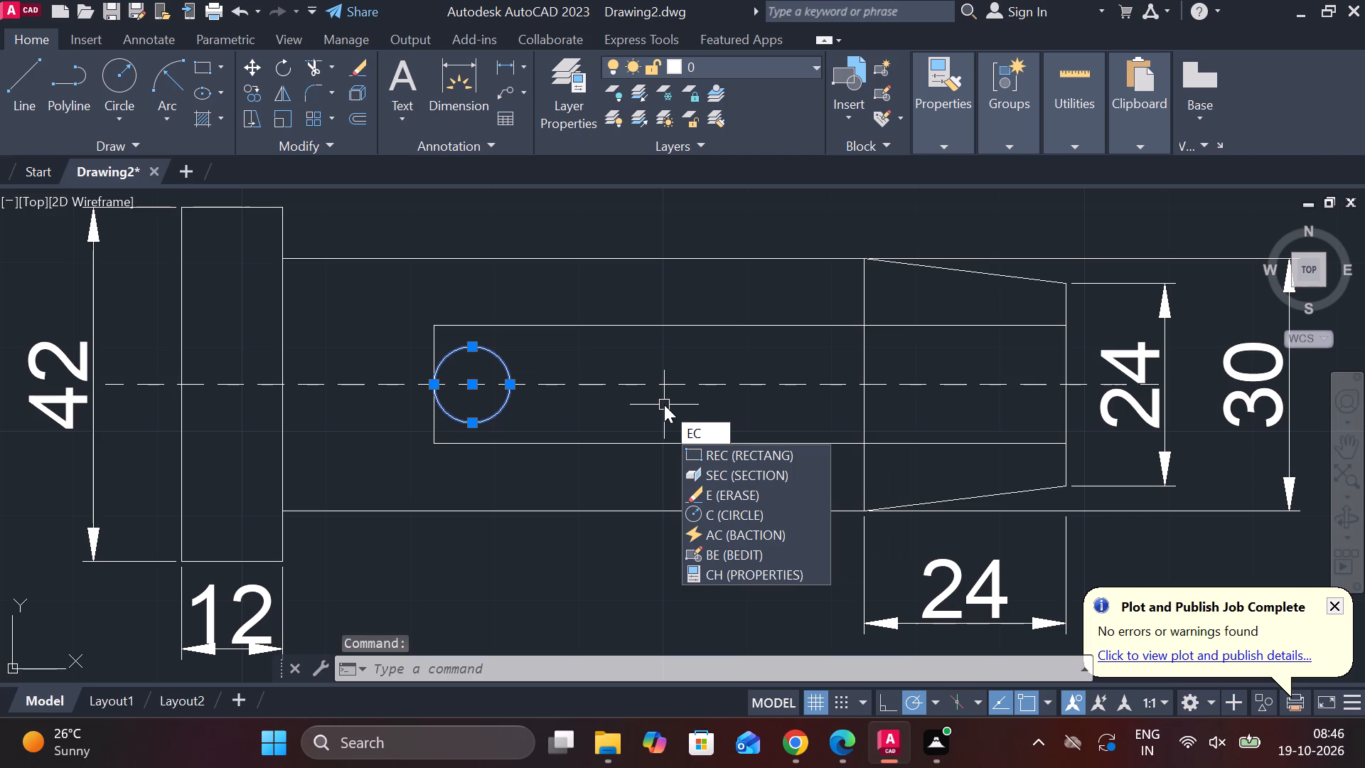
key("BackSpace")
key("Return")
Draw a two-point circle of diameter 14 along the centerline, starting at the bore's closed end and extending toward the tip.
type("C")
key("space")
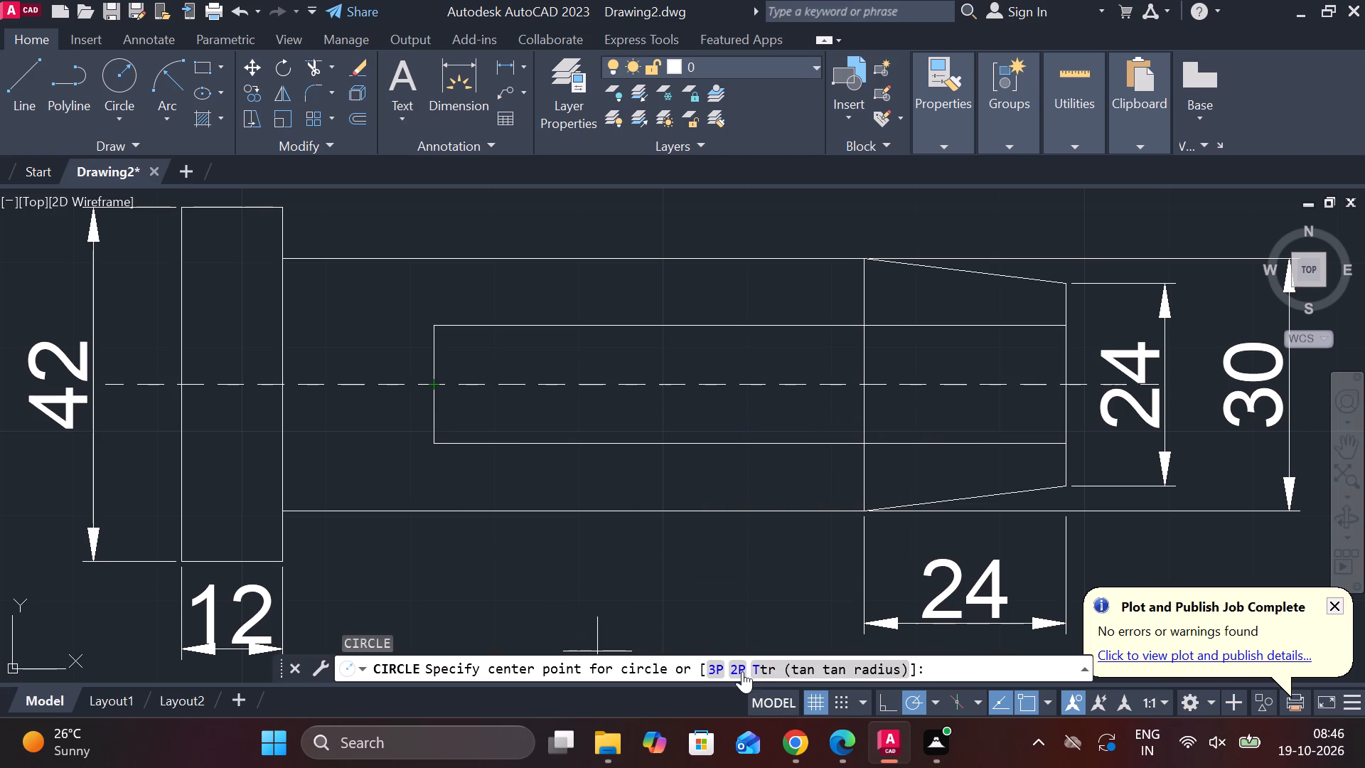
left_click(746, 664)
left_click(432, 391)
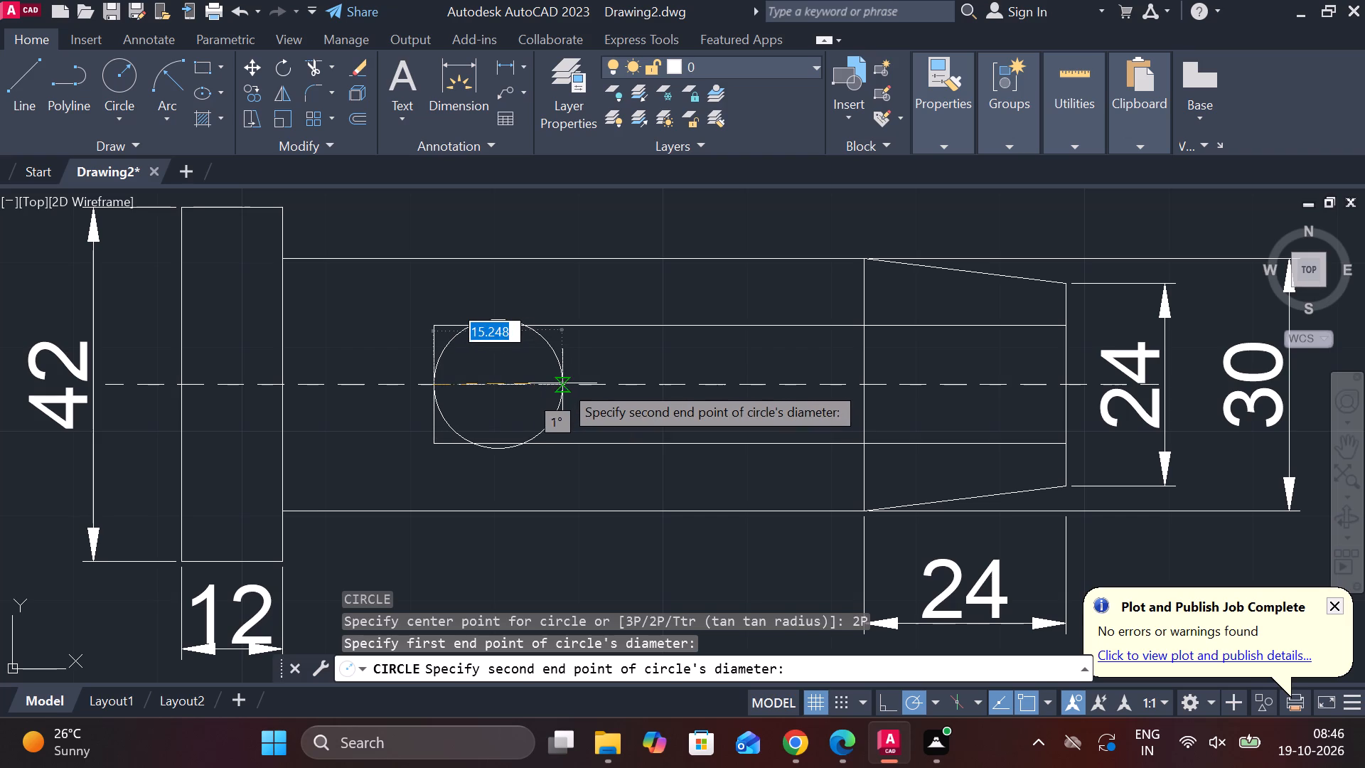
type("14")
key("space")
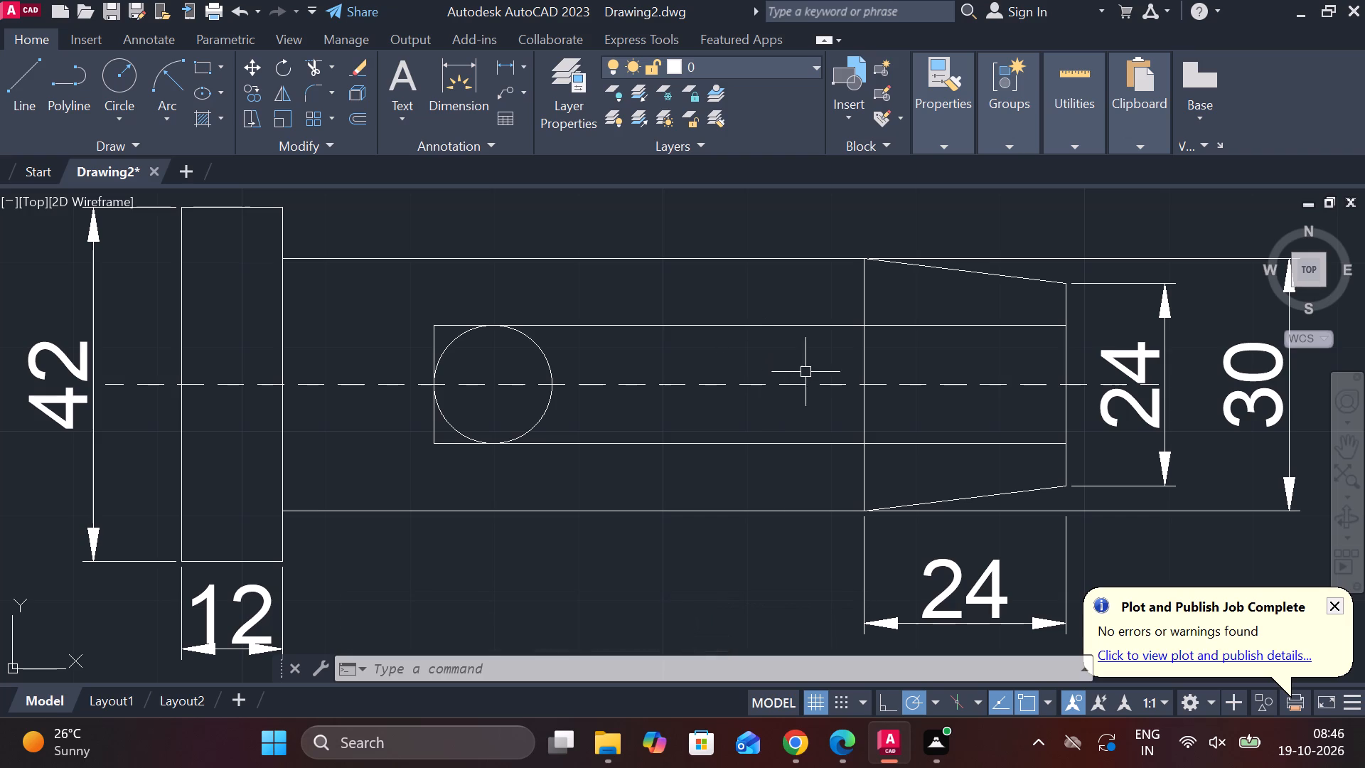
Draw a second two-point circle of diameter 14 along the centerline, from the taper's shoulder line back toward the head.
type("C")
key("space")
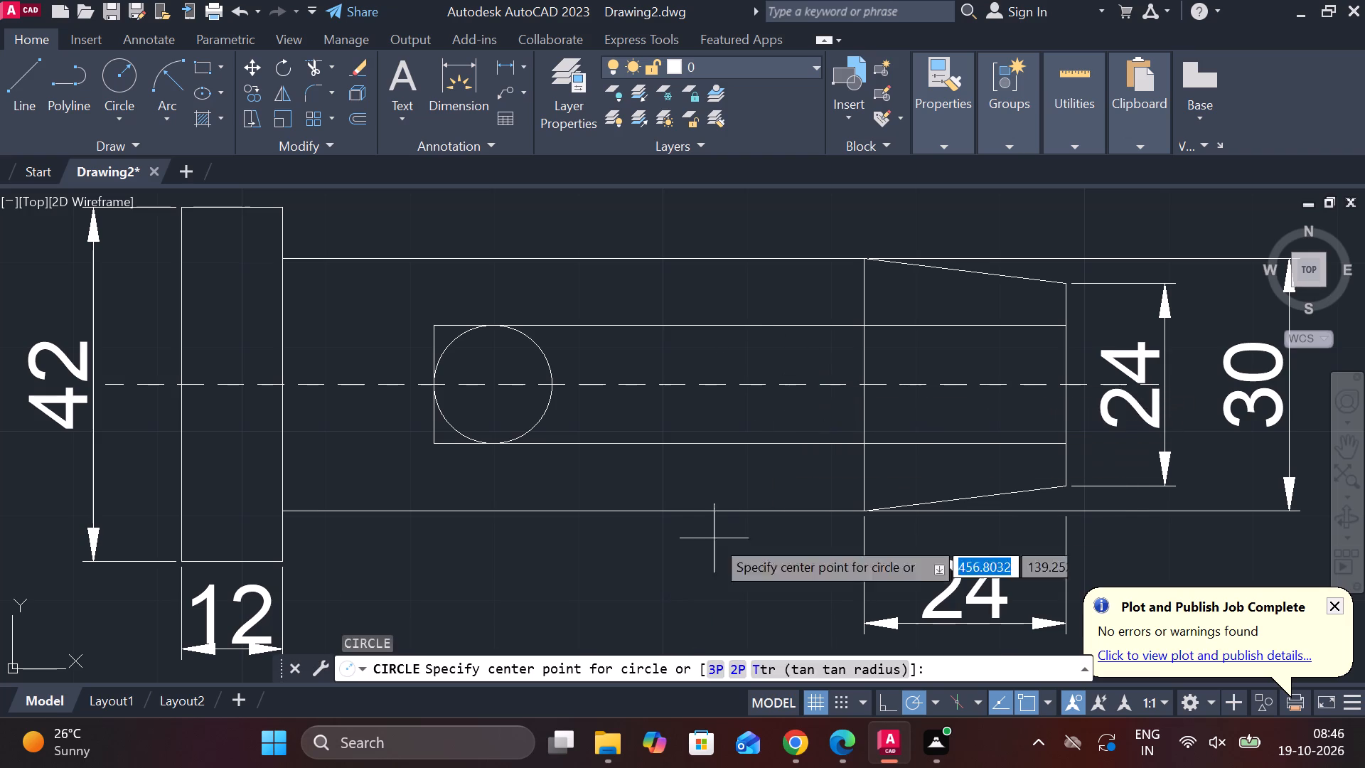
left_click(724, 667)
left_click(734, 661)
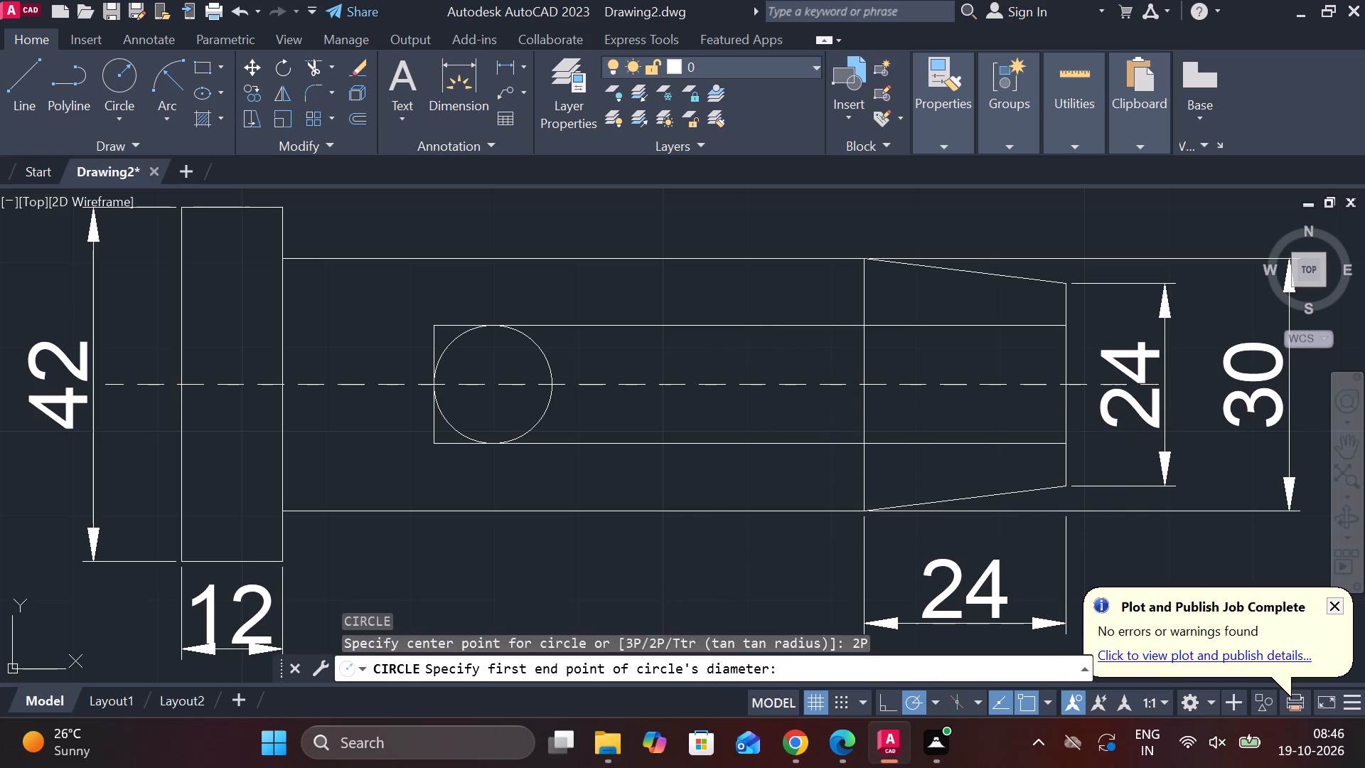
left_click(867, 375)
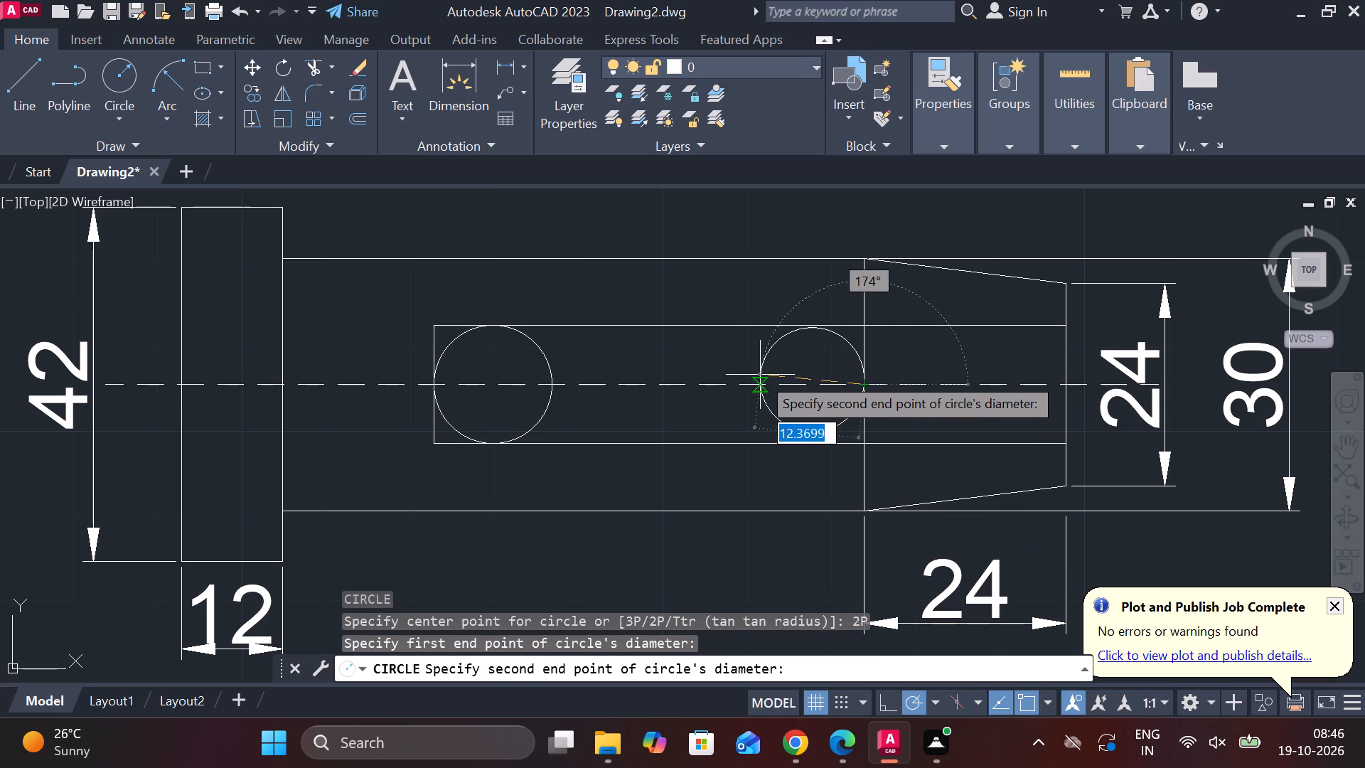
type("14")
key("space")
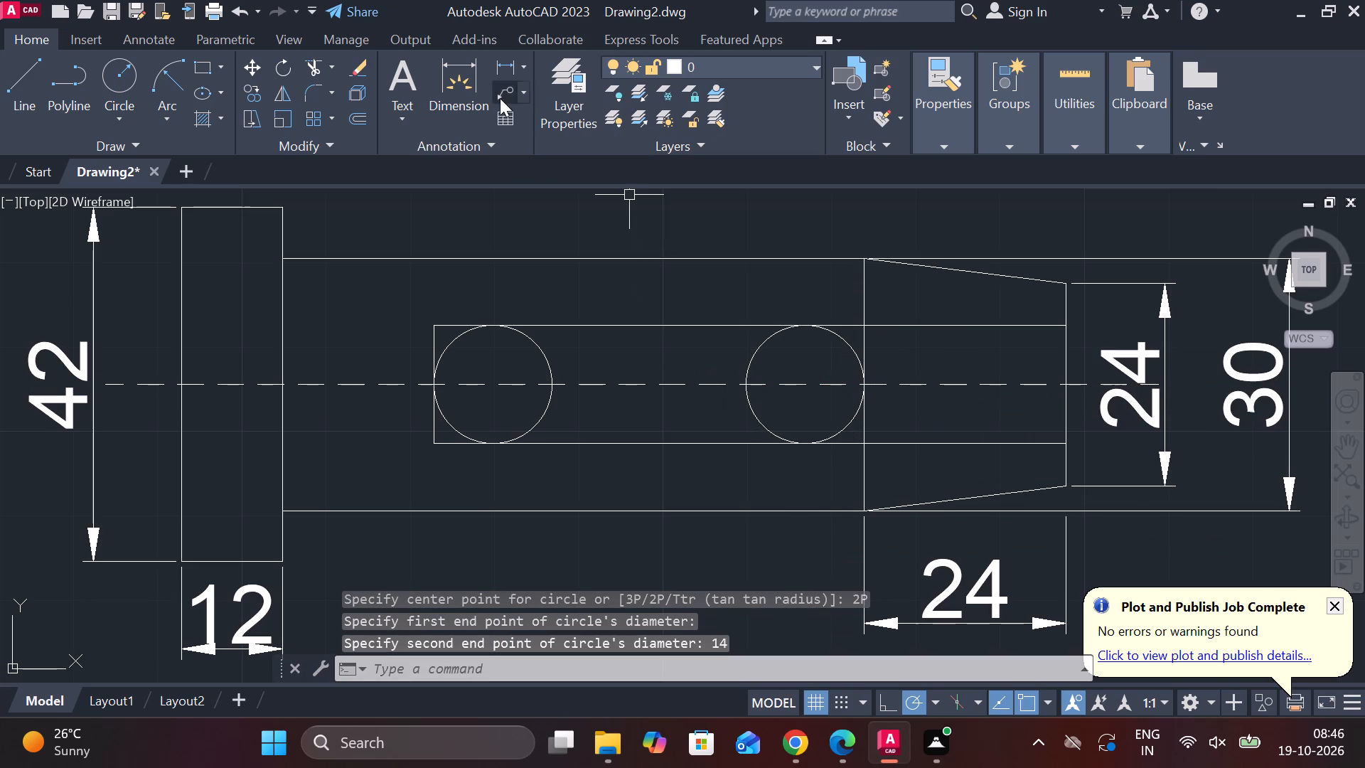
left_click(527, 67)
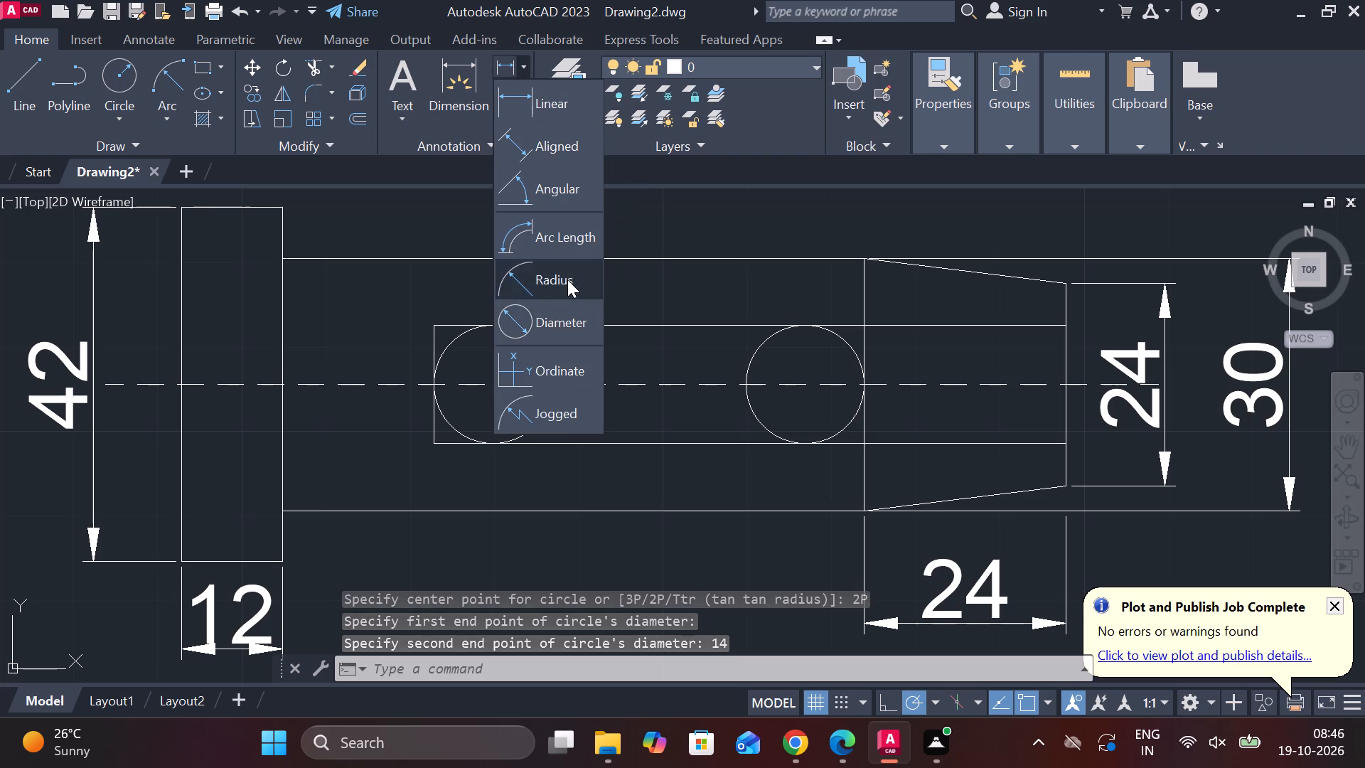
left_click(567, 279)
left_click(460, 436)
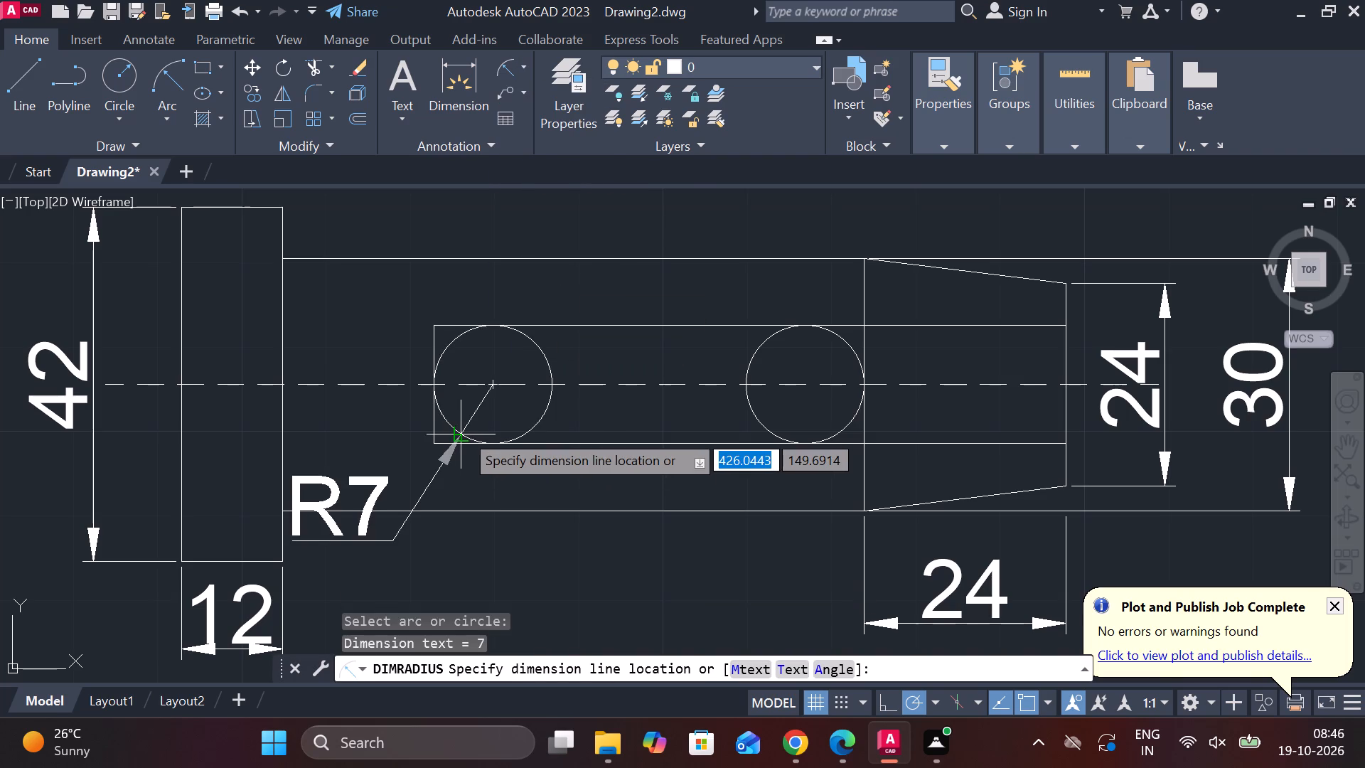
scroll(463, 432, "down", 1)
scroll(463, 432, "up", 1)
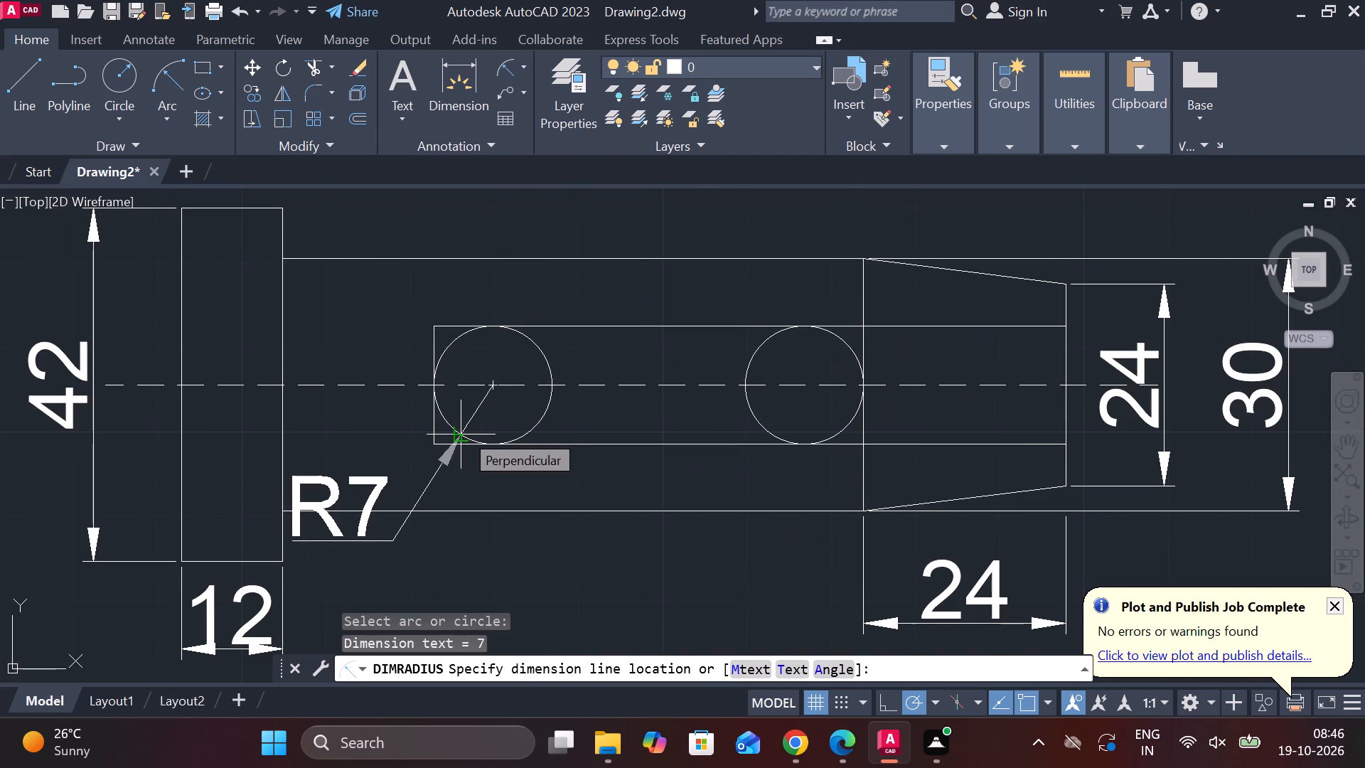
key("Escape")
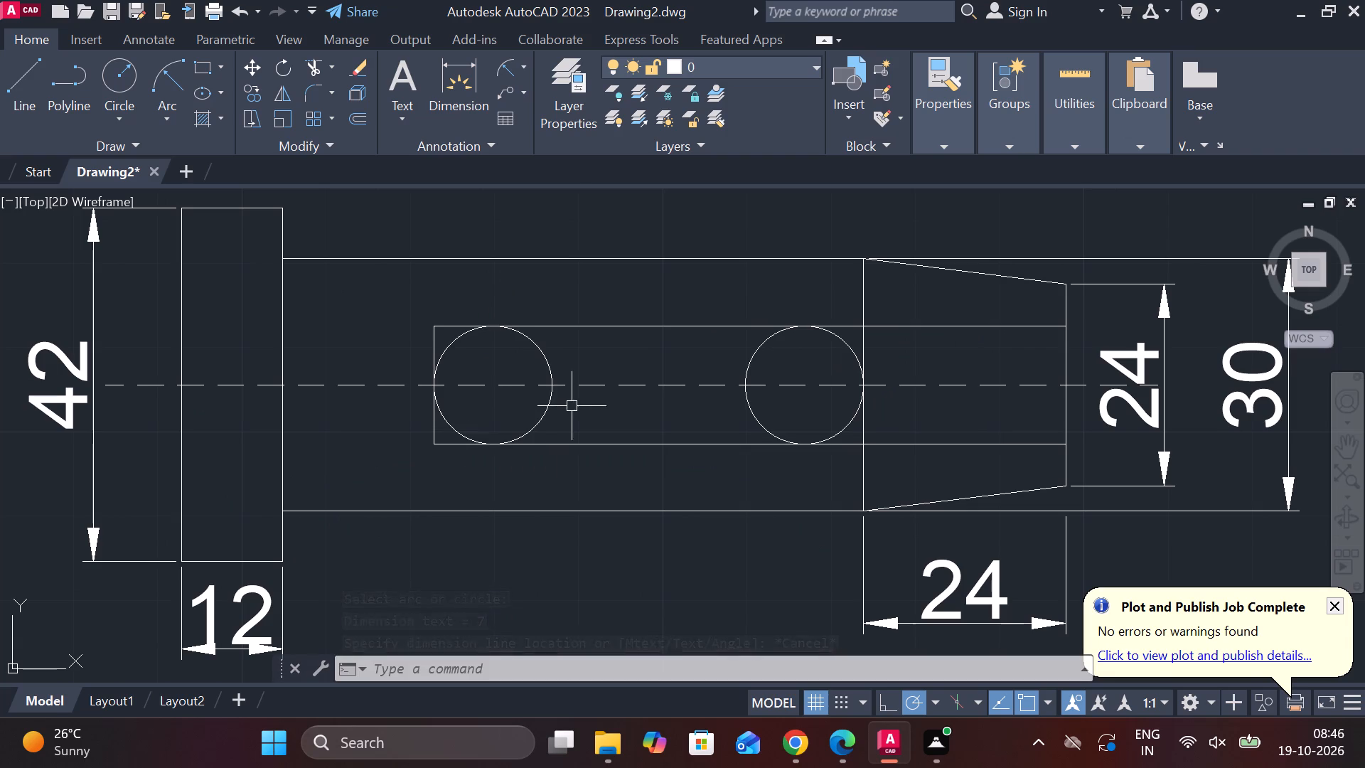
Erase the upper and lower bore lines between the closed end and the taper's shoulder line.
left_click(848, 324)
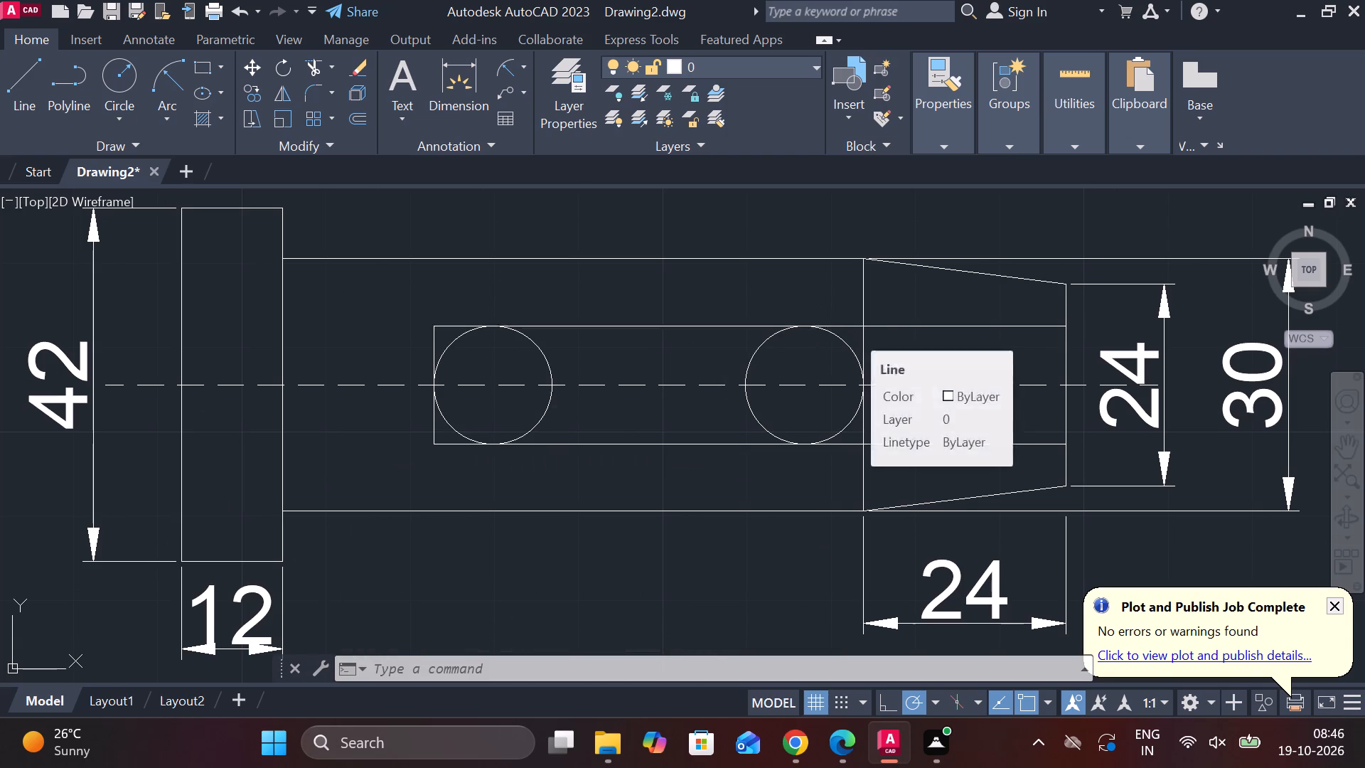
left_click(714, 448)
type("E")
key("space")
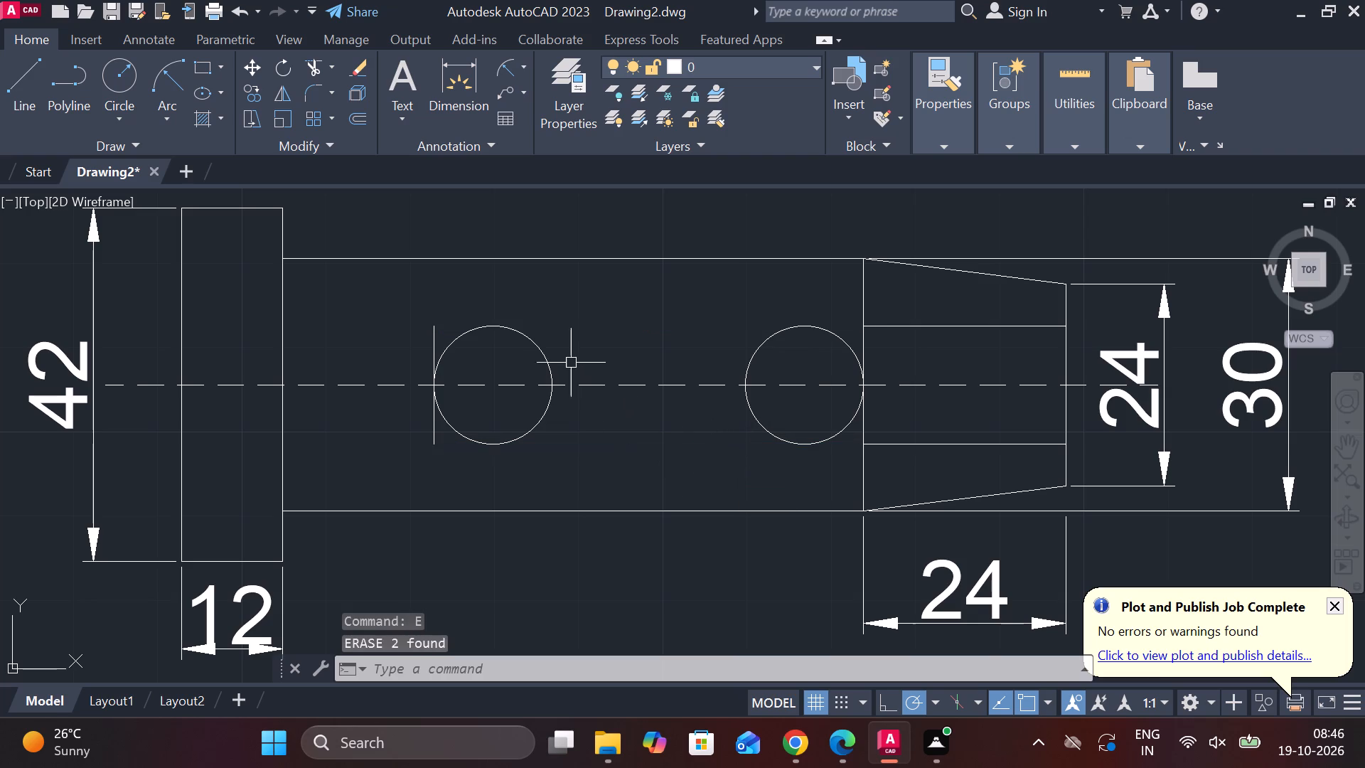
Erase both 14-unit-diameter circles on the pin's centerline.
left_click(537, 352)
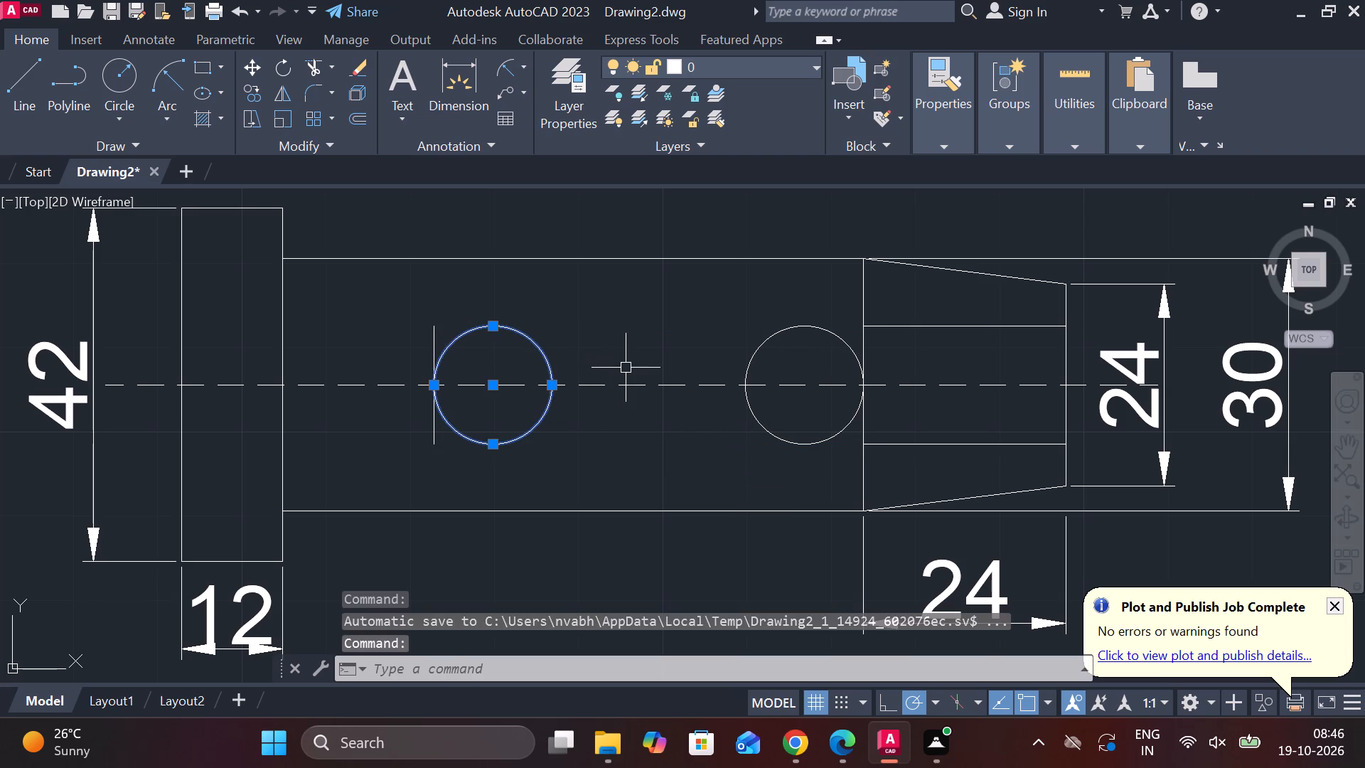
left_click(547, 381)
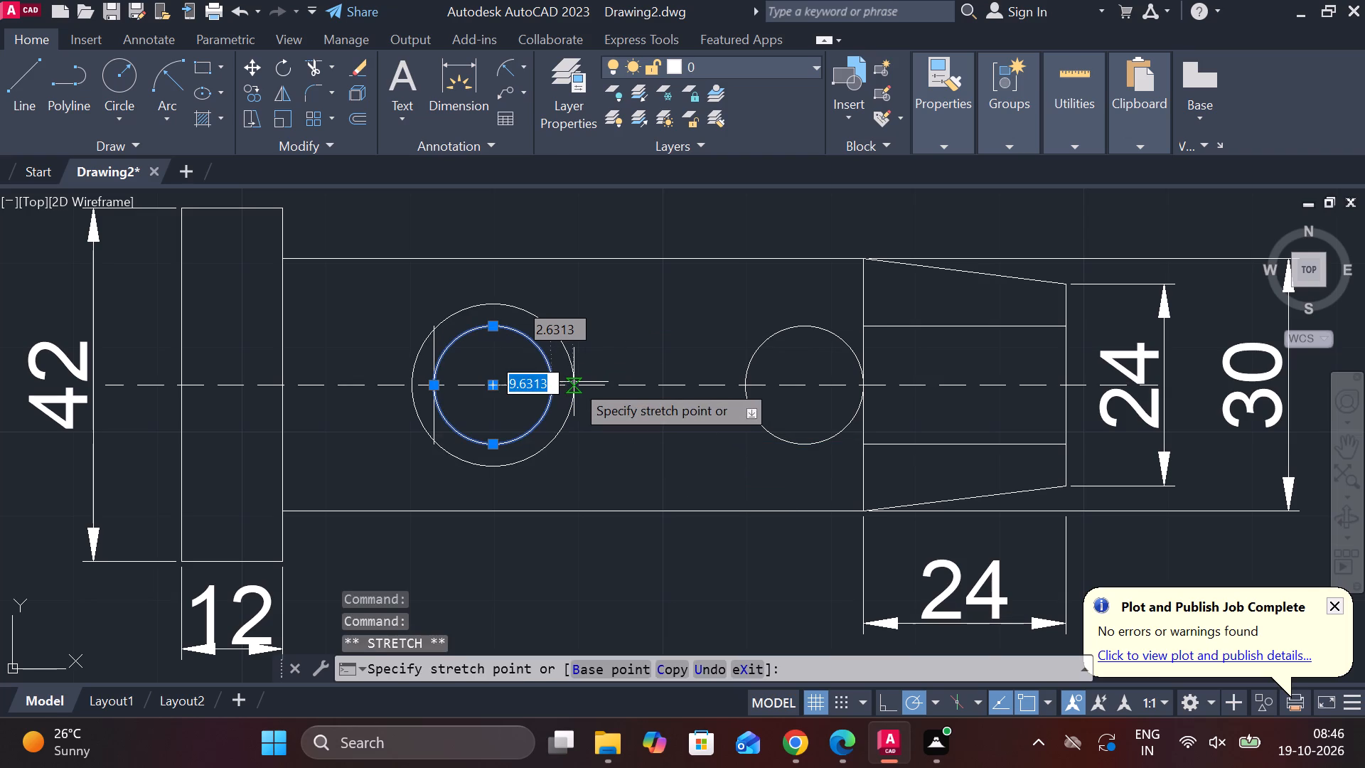
key("Escape")
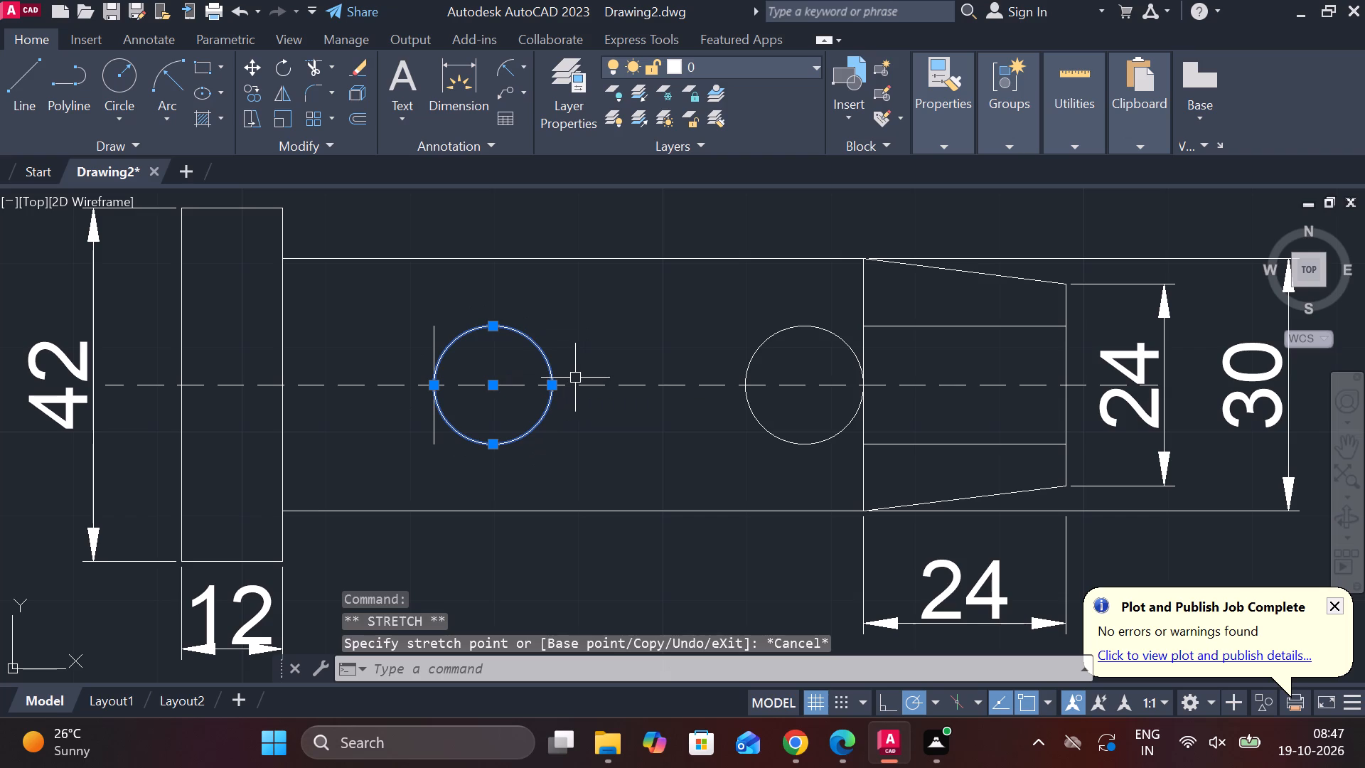
type("E")
key("space")
left_click(761, 345)
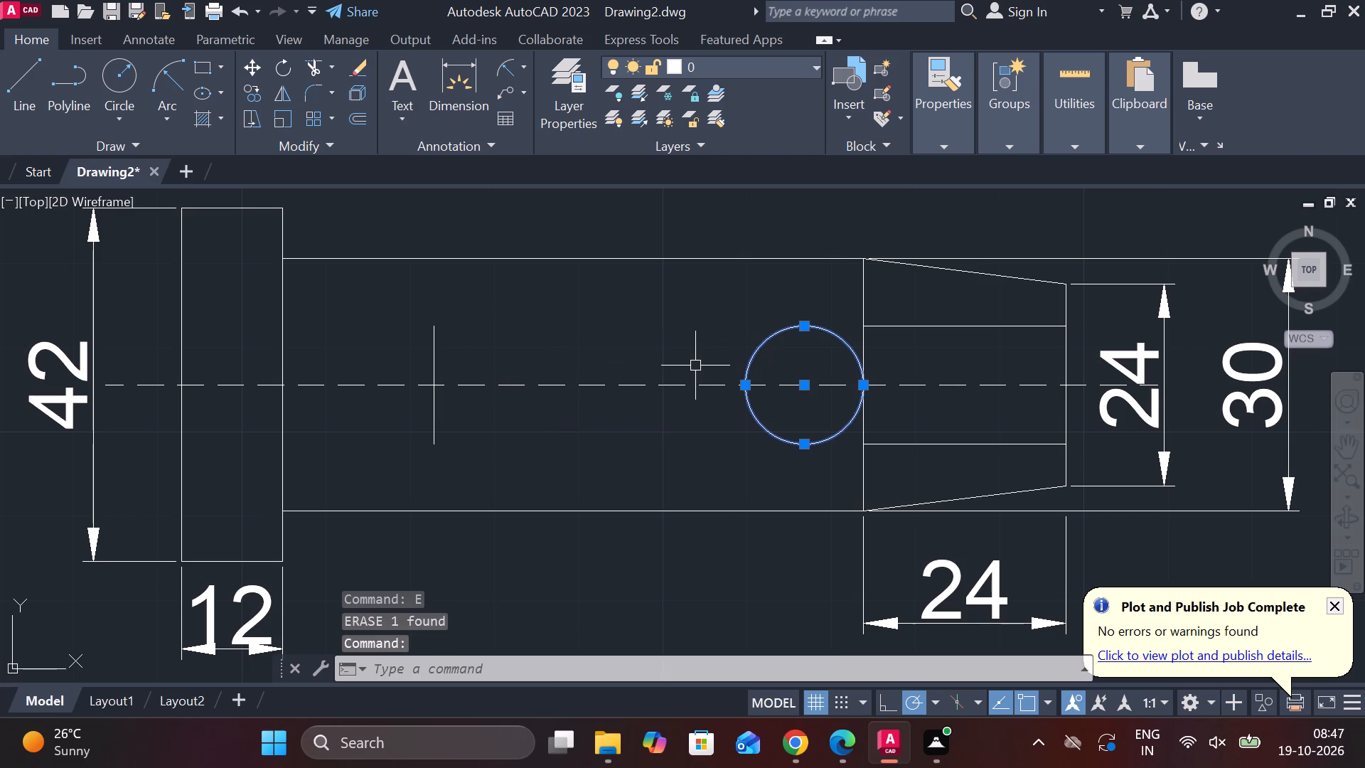
type("E")
key("space")
Draw a two-point circle of diameter 18 along the centerline, from the bore's closed-end line toward the tip.
type("C")
key("space")
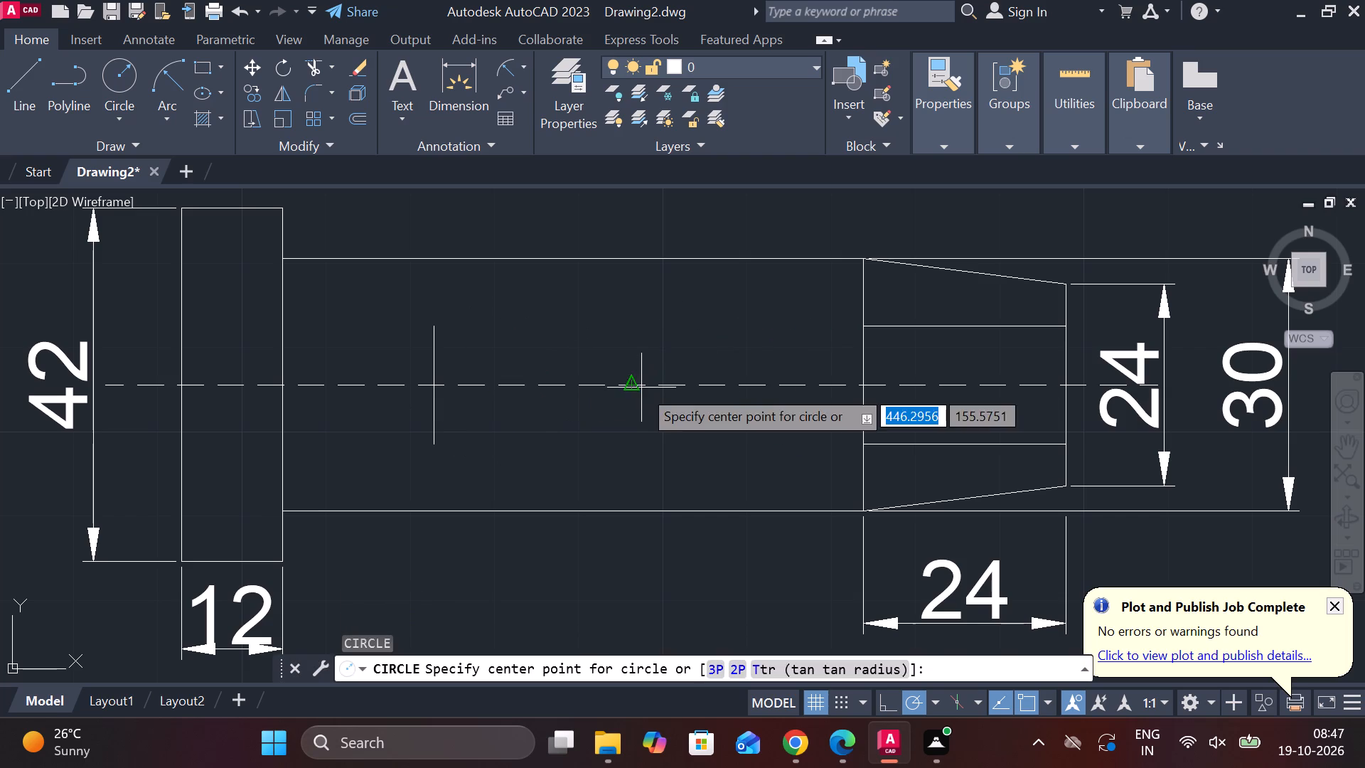
left_click(732, 669)
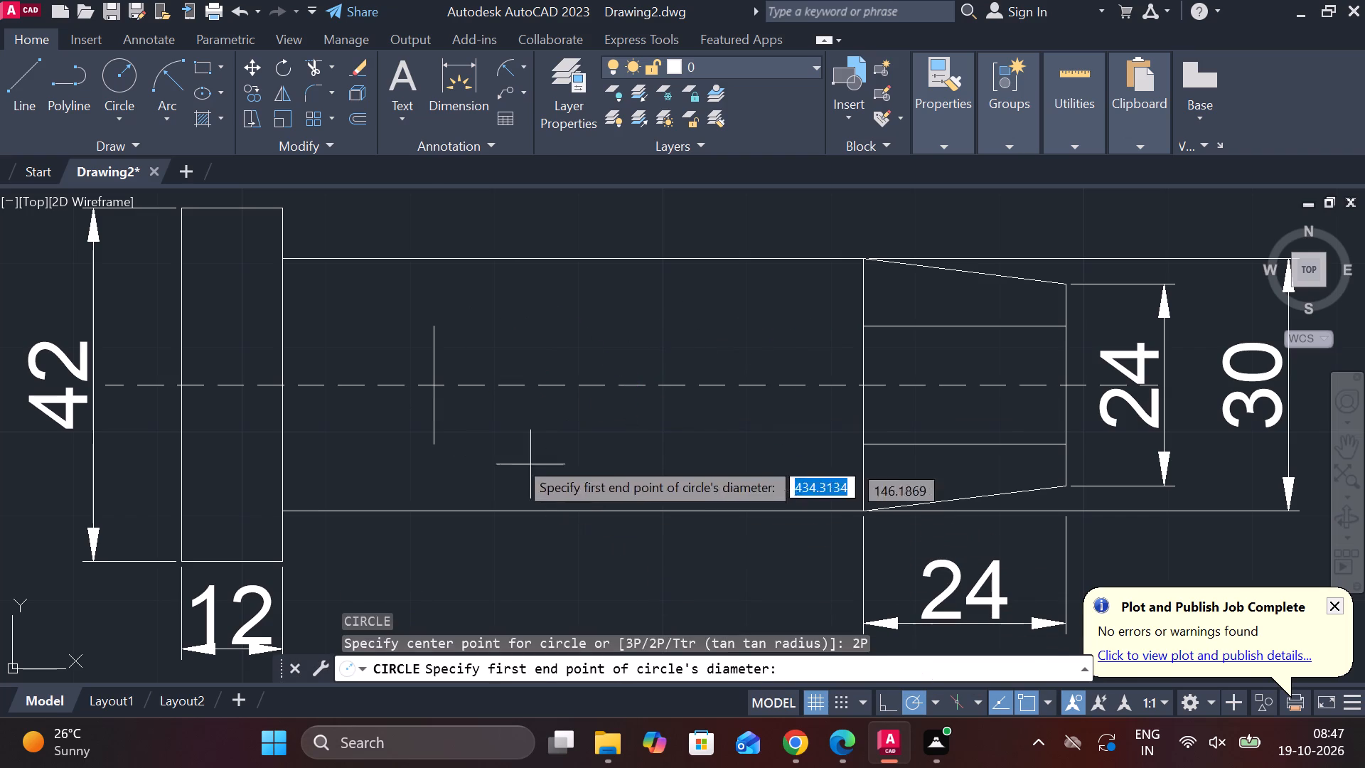
left_click(429, 393)
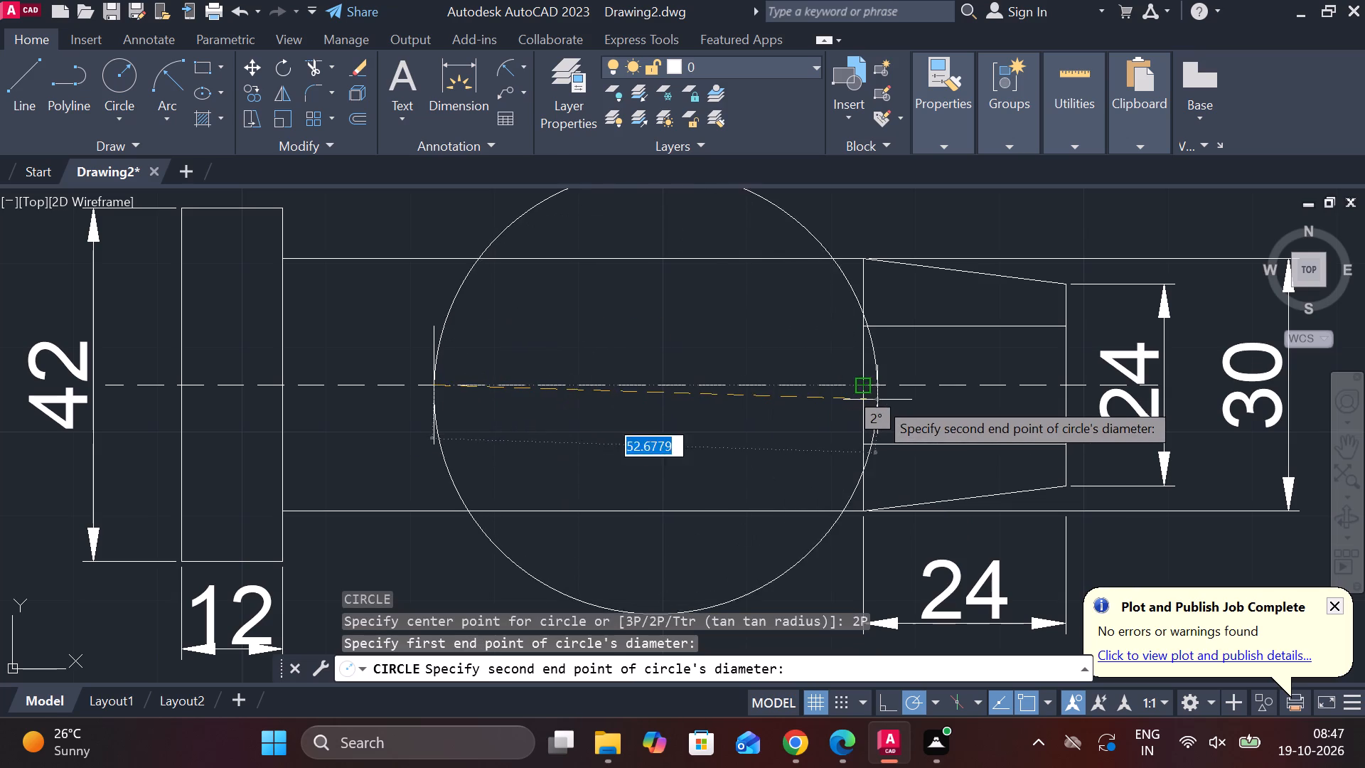
type("18")
key("Return")
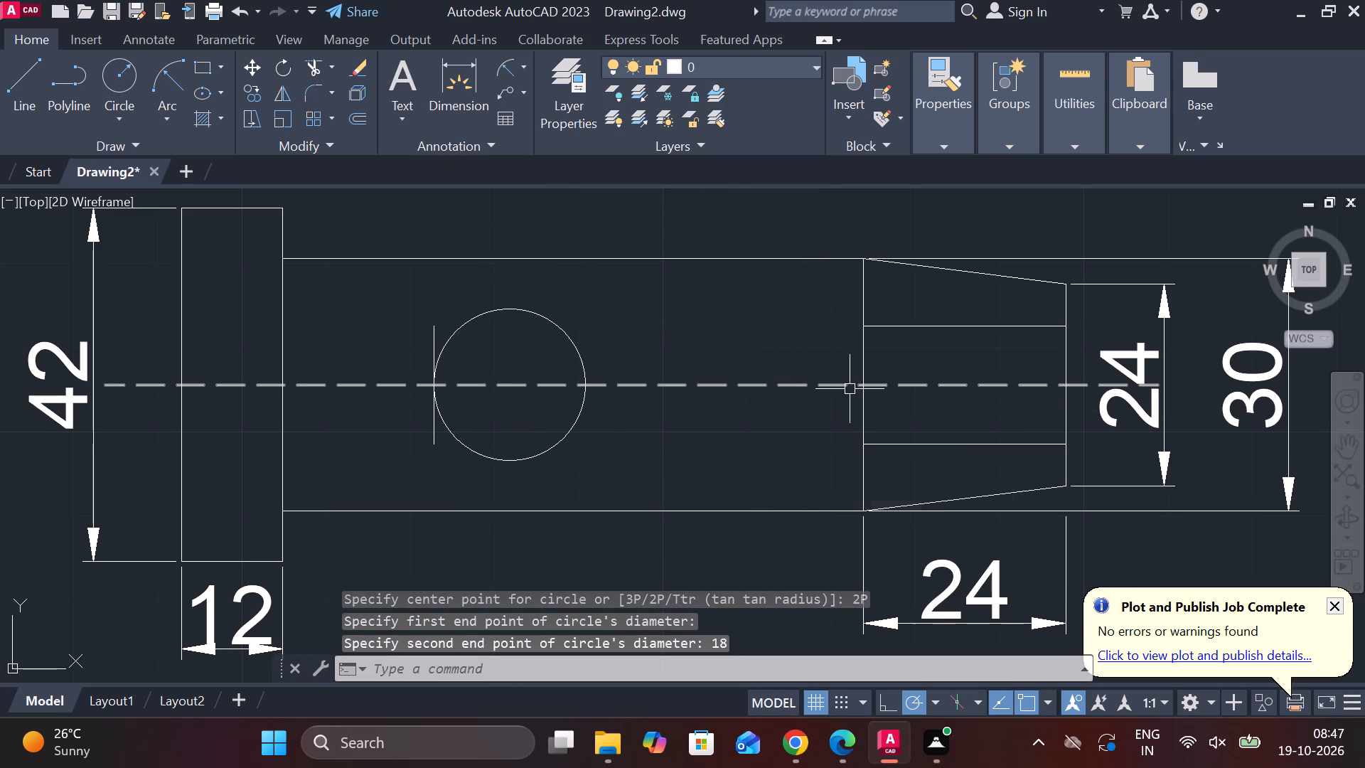
Draw a second two-point circle of diameter 18 along the centerline, from the taper's shoulder line back toward the head.
key("space")
left_click(734, 668)
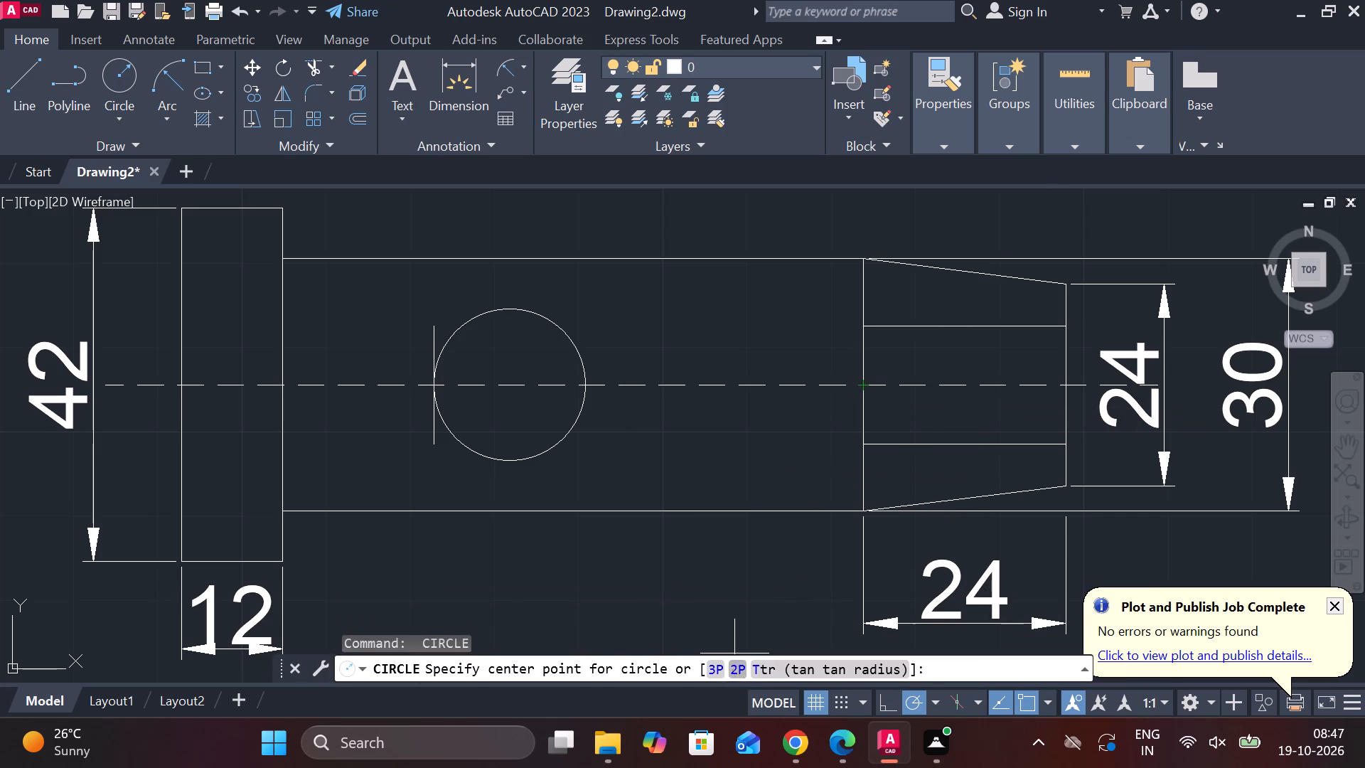
left_click(860, 380)
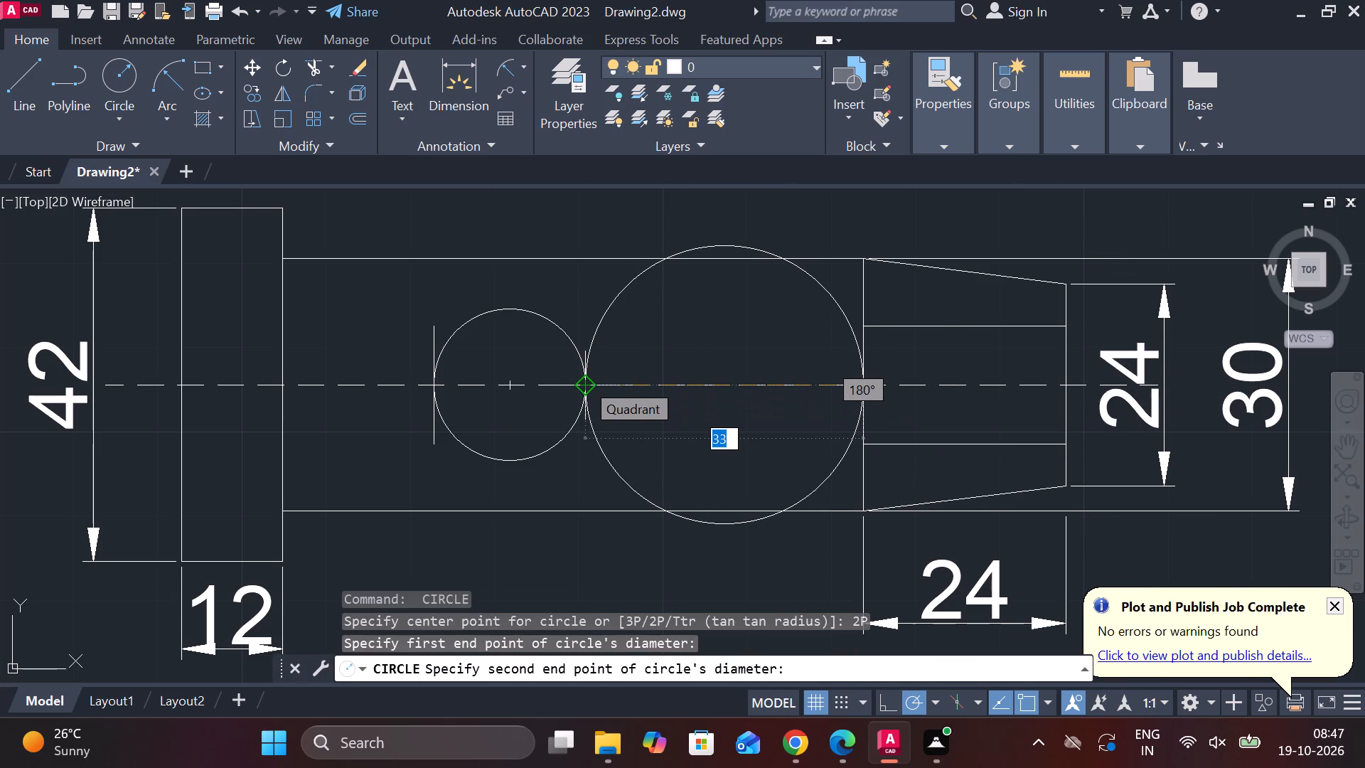
type("18")
key("Return")
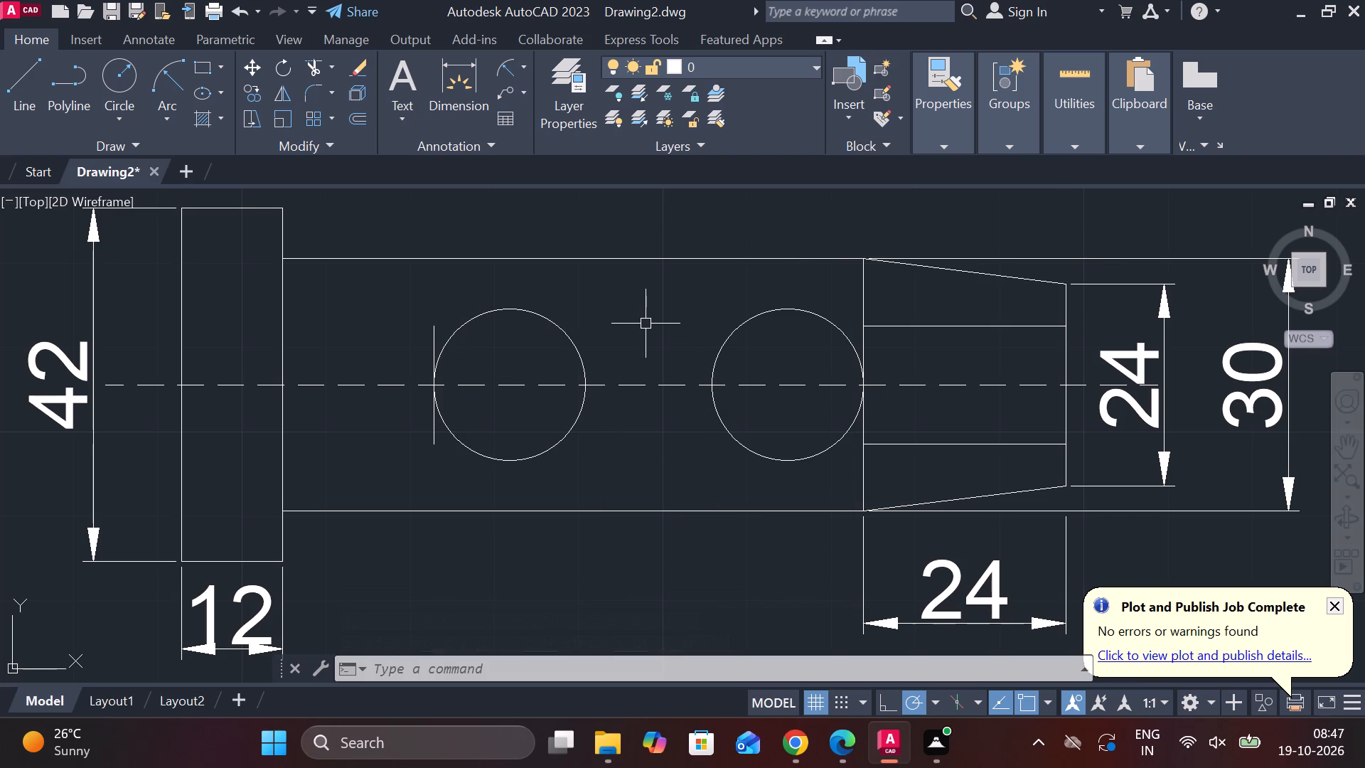
Draw a line tangent to the tops of the two 18-unit-diameter circles.
key("l")
key("Return")
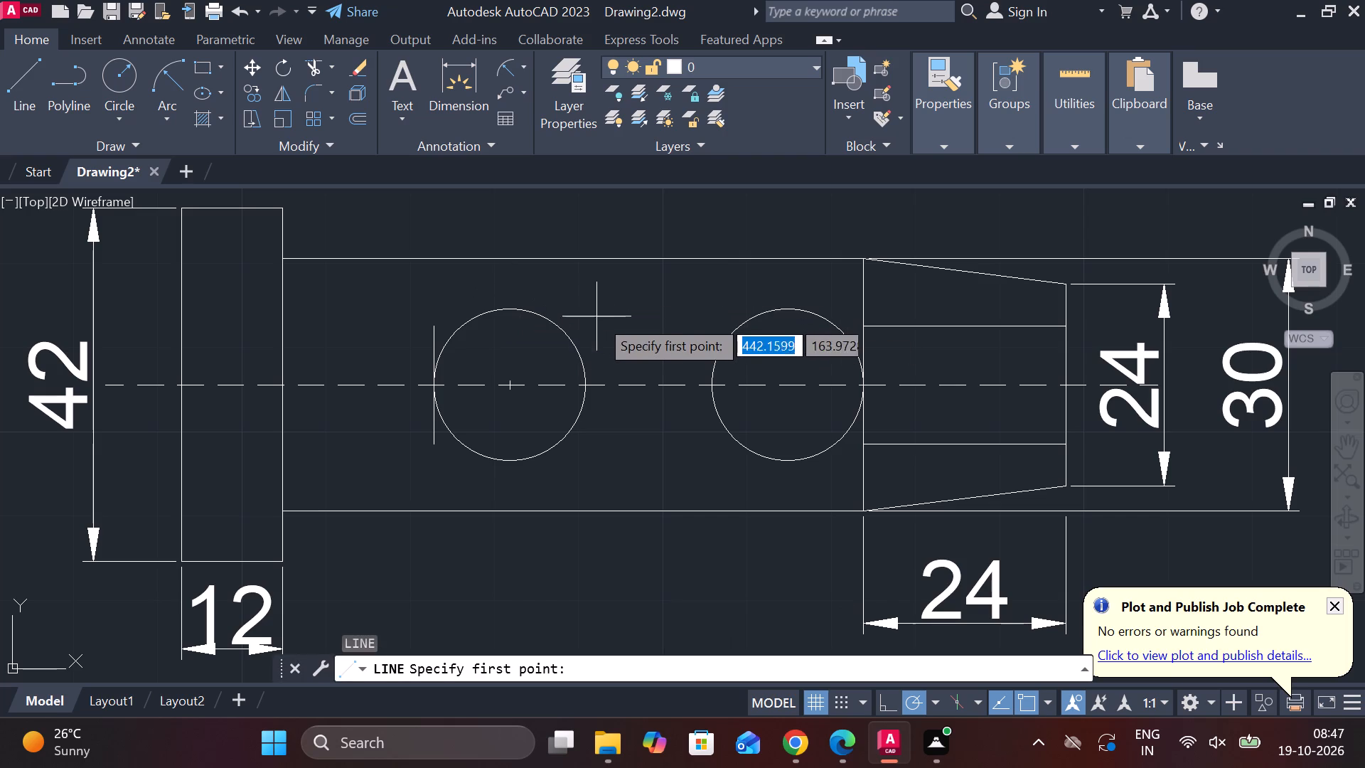
type("TAN")
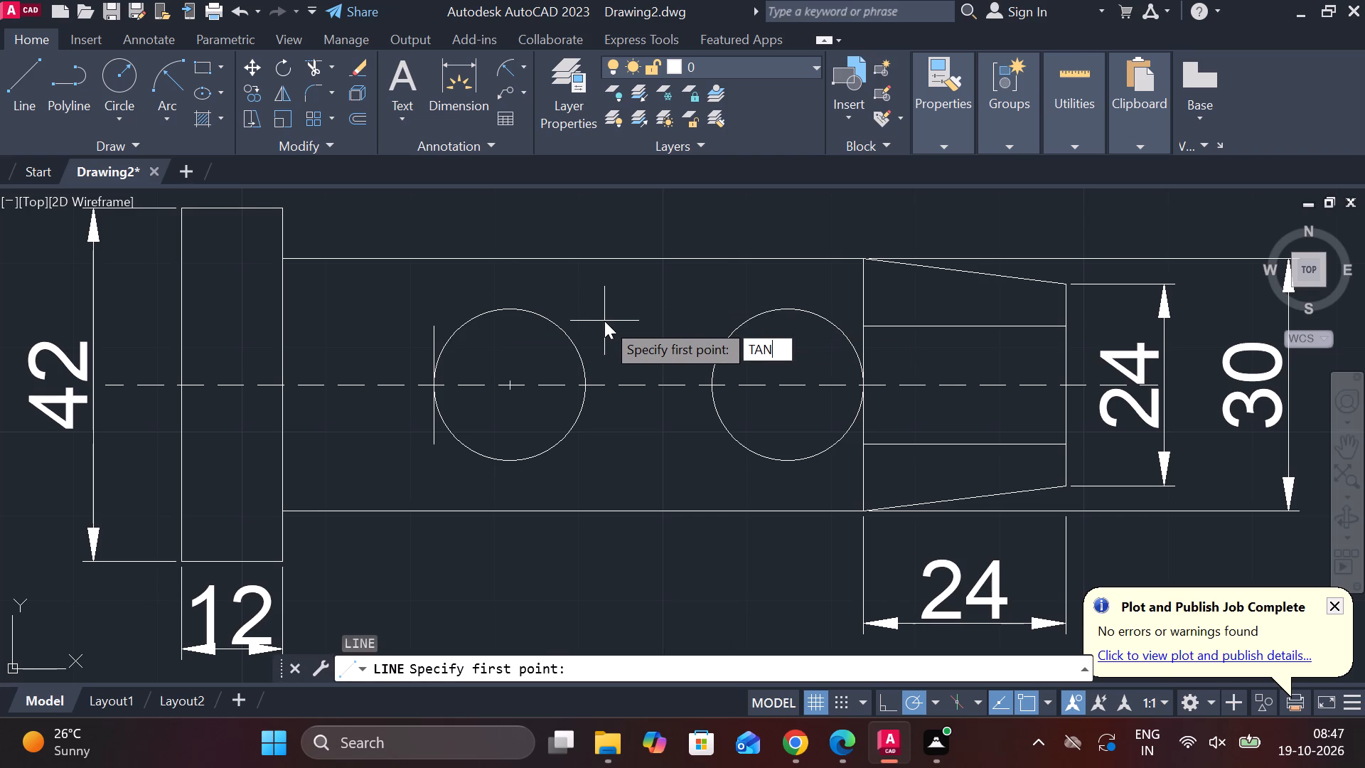
key("Return")
left_click(503, 310)
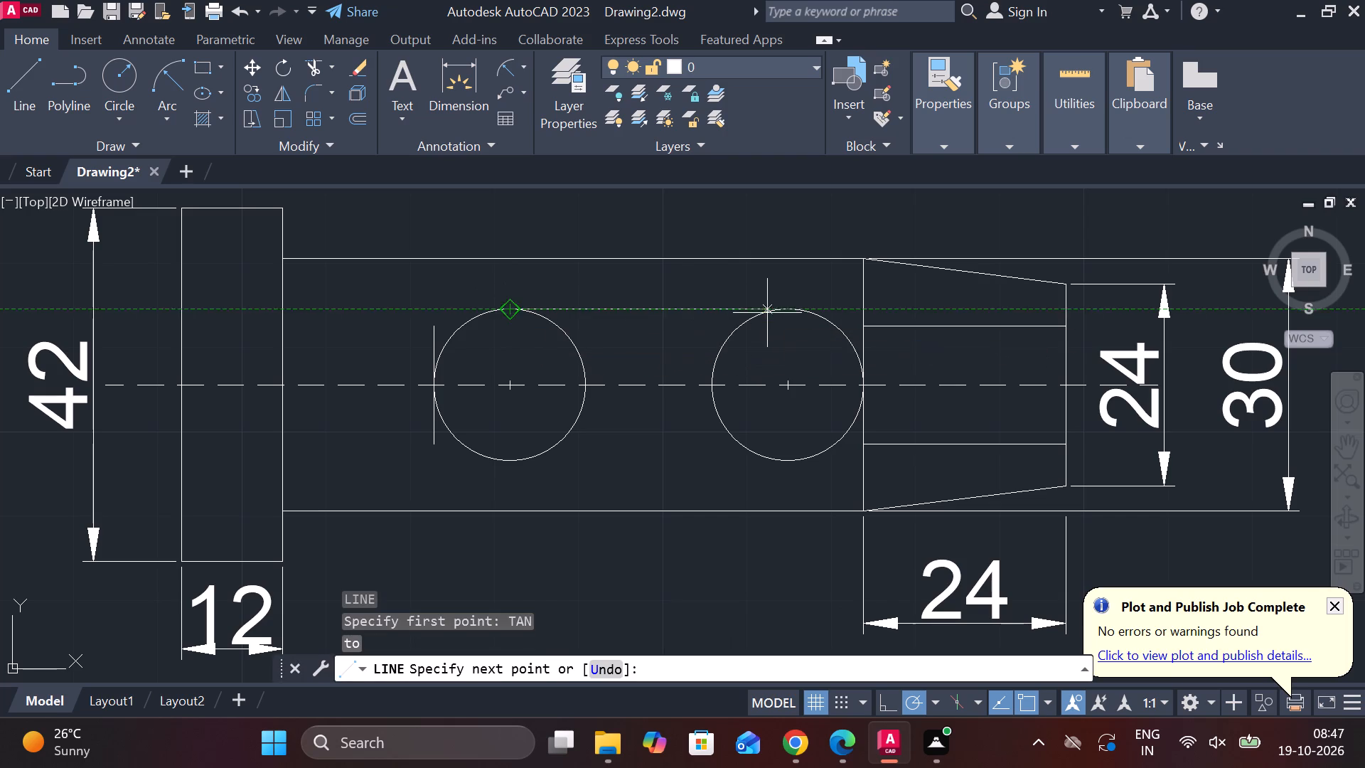
type("TAN")
key("space")
left_click(775, 308)
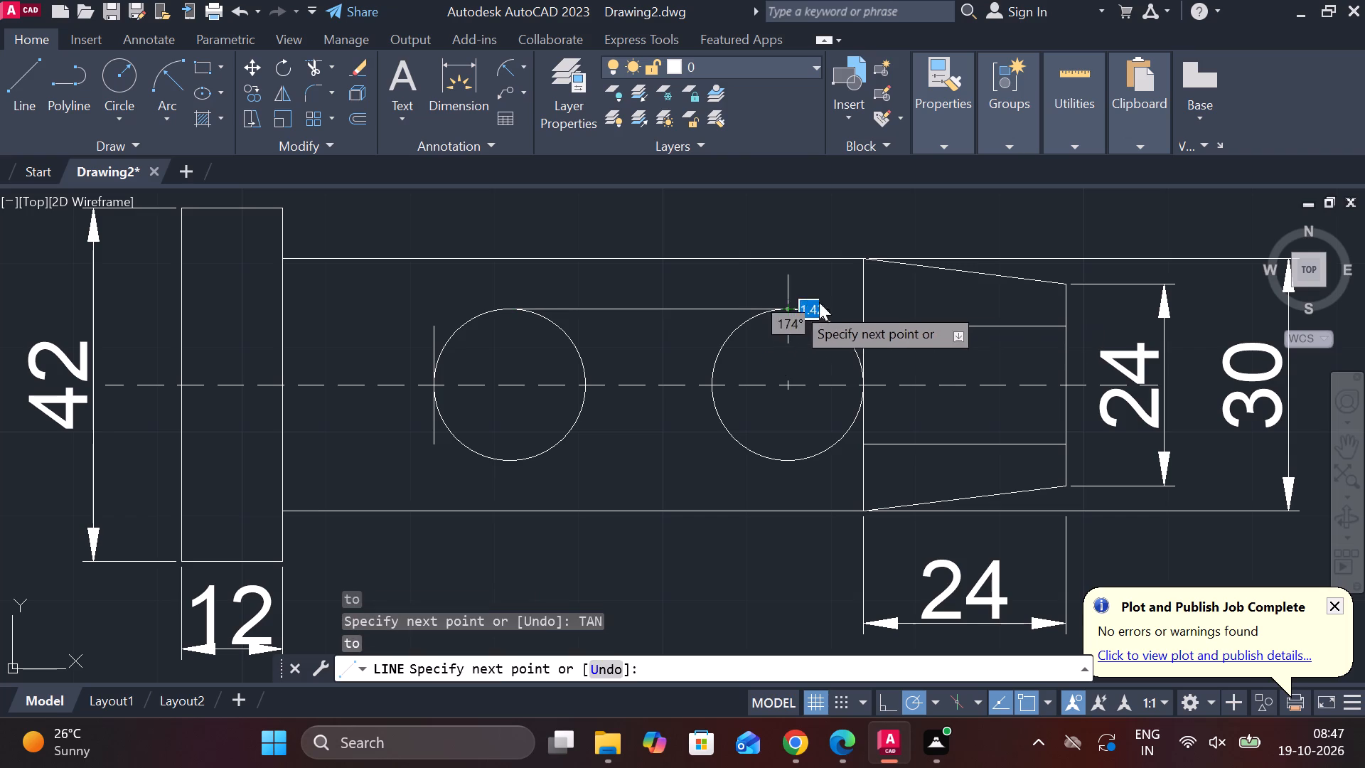
key("Escape")
Draw a line tangent to the bottoms of the two 18-unit-diameter circles.
key("l")
key("Return")
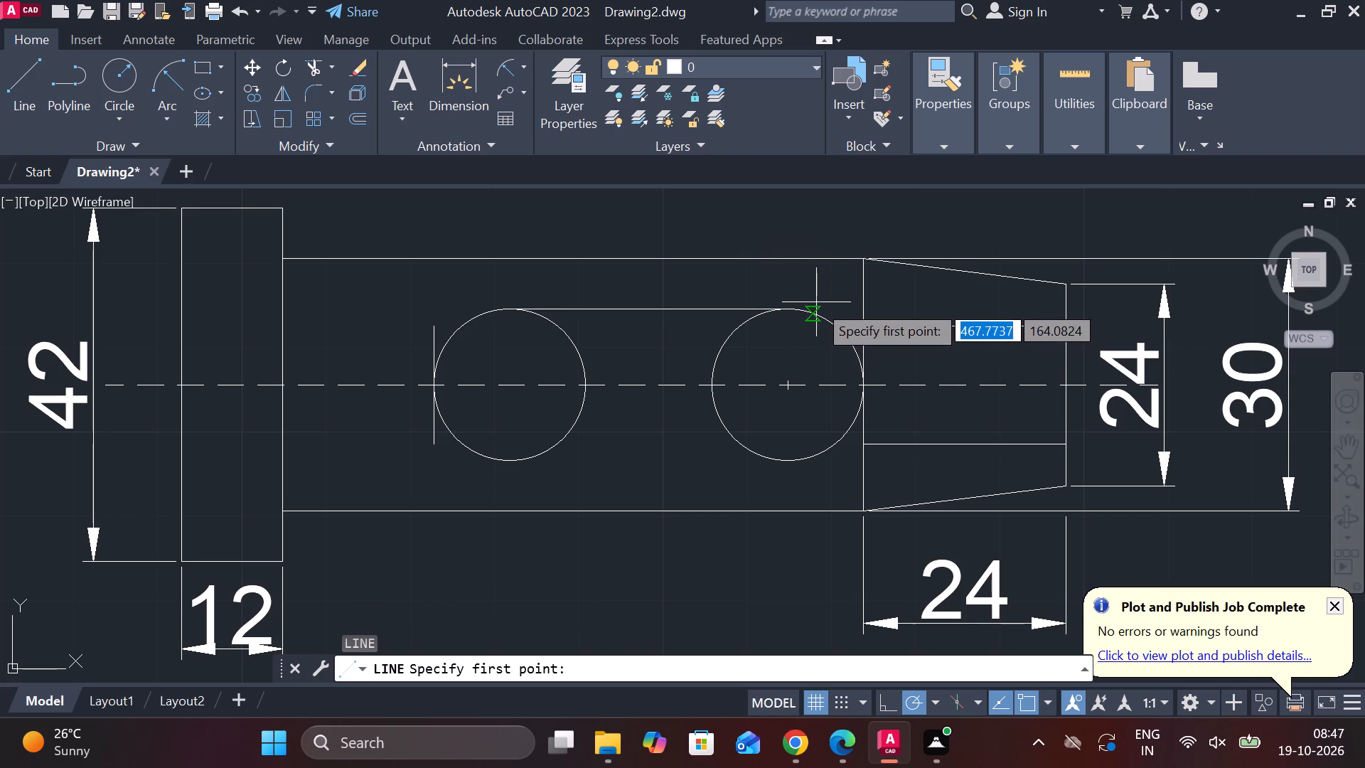
type("TAN")
key("Return")
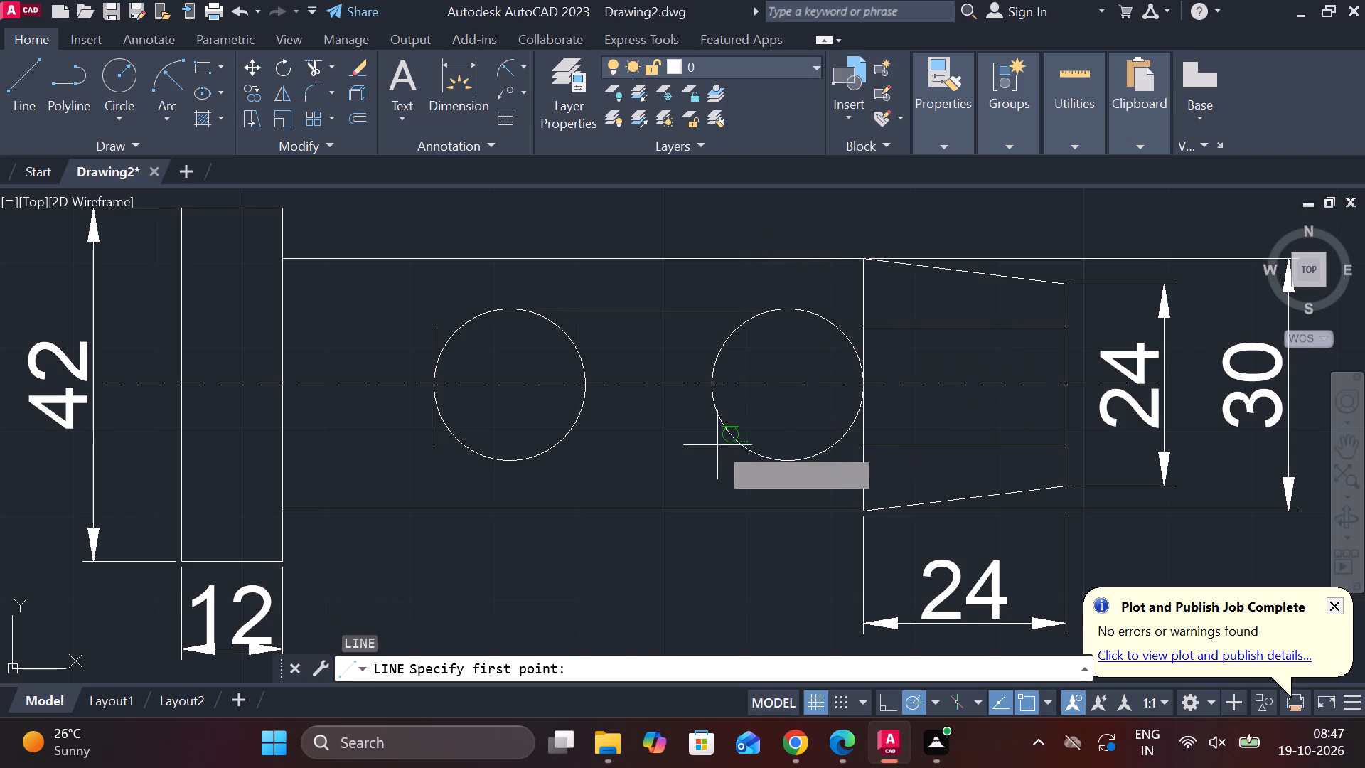
left_click(778, 457)
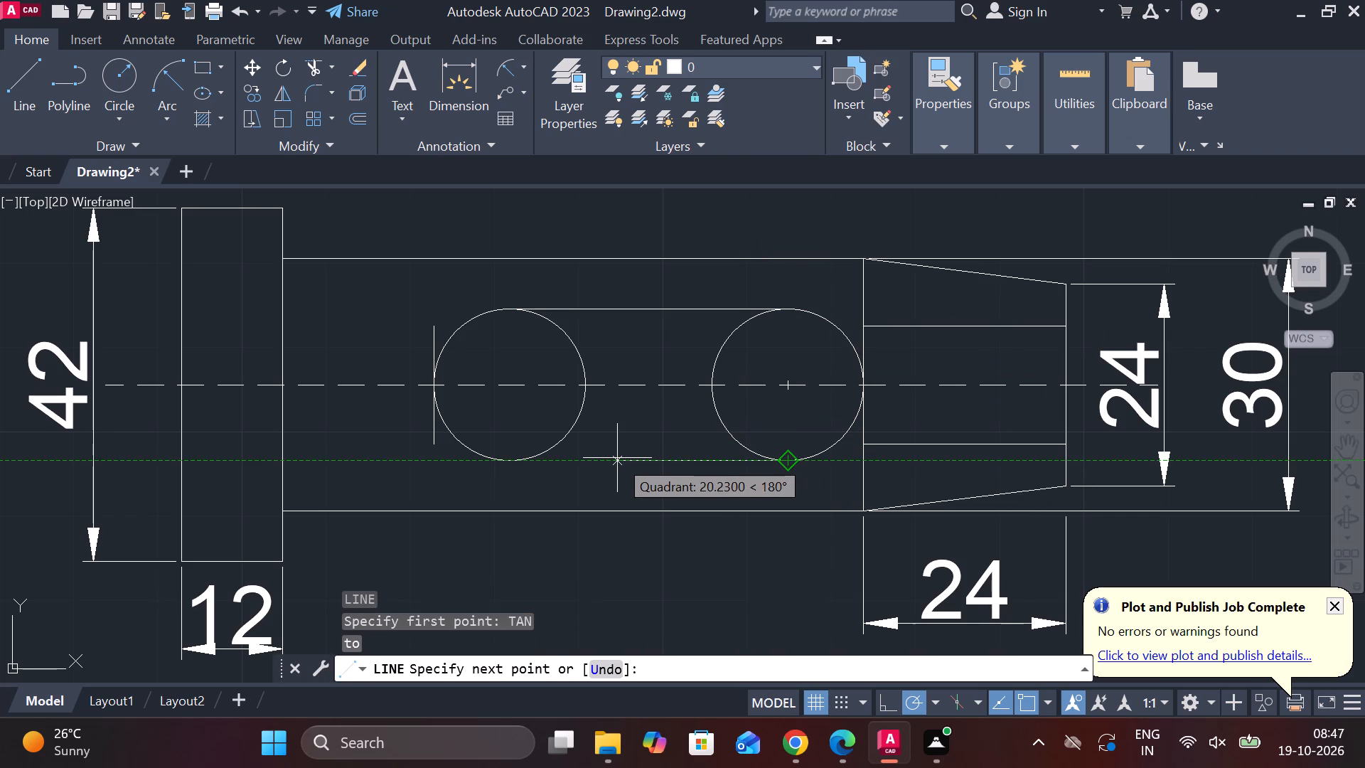
type("TAN")
key("space")
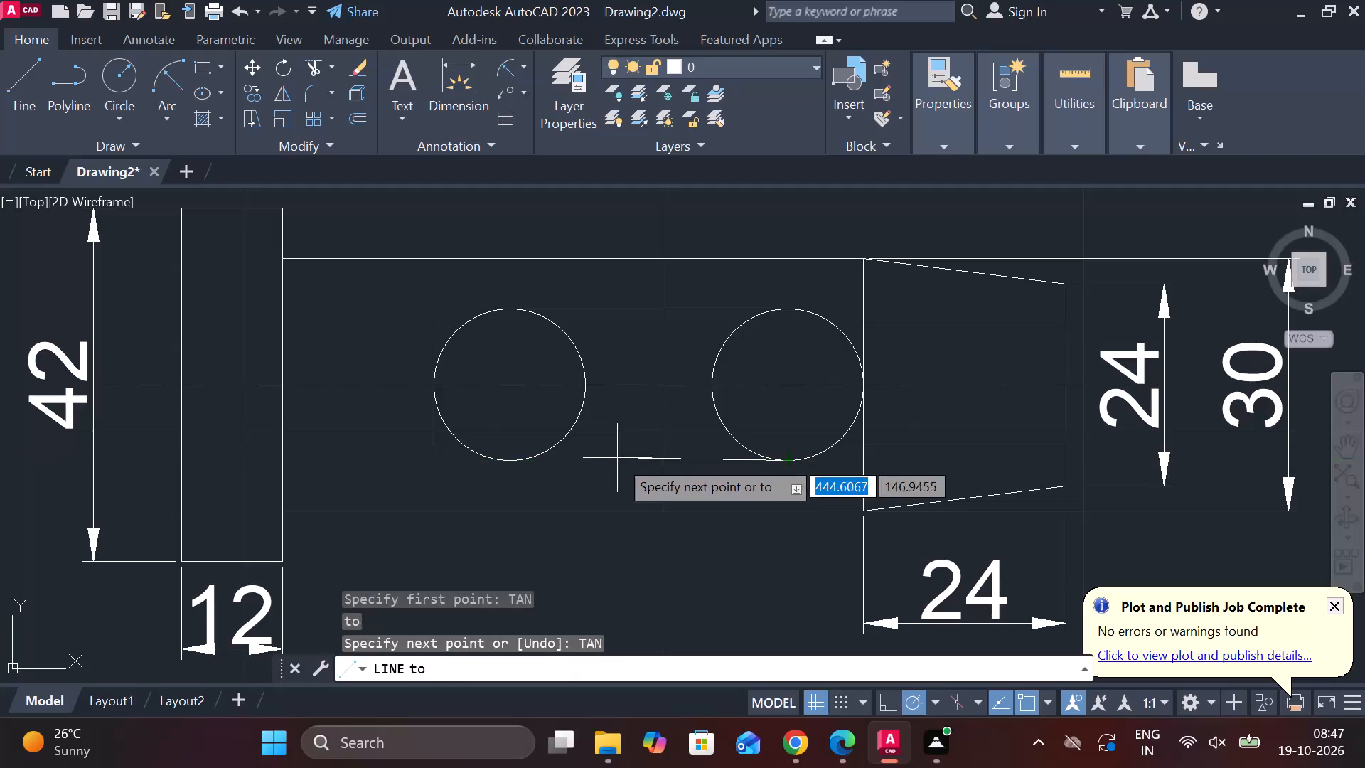
left_click(483, 457)
key("Escape")
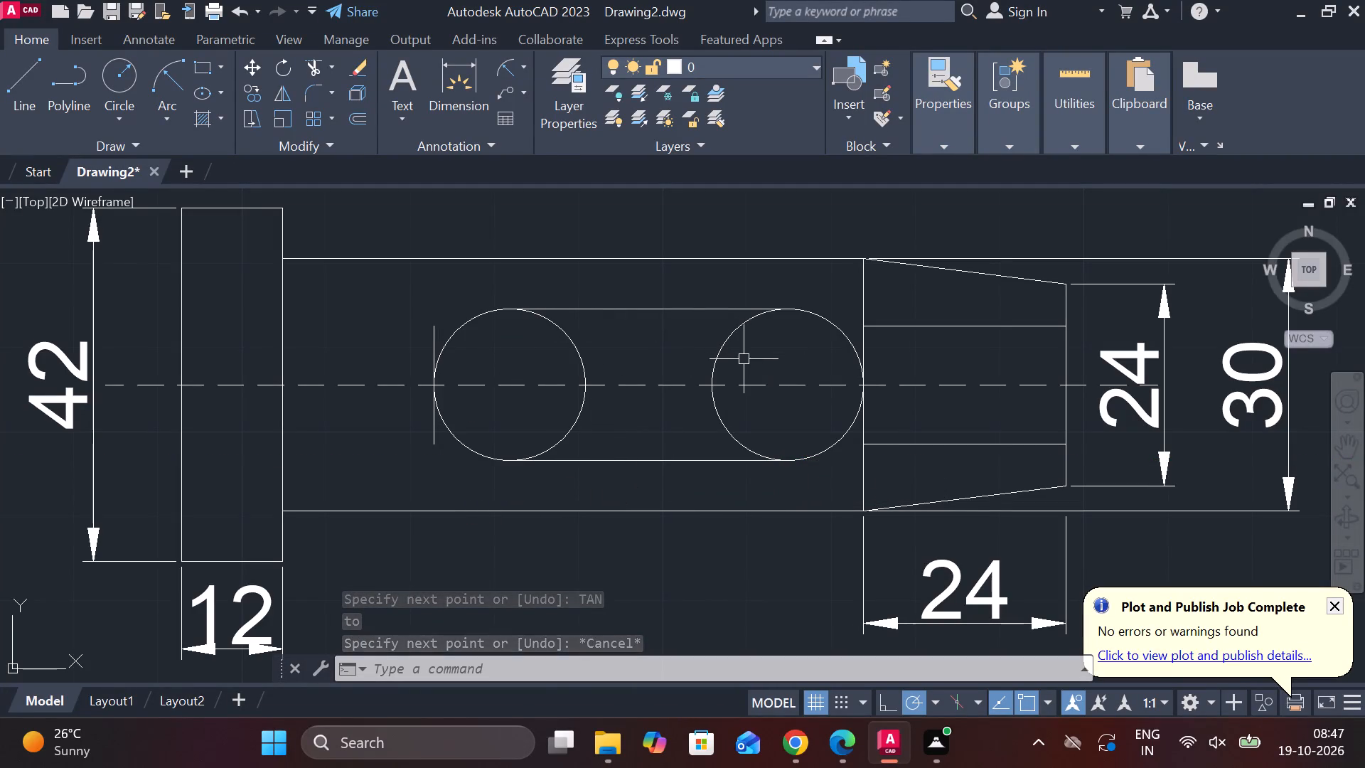
Erase both segments of the vertical closed-end line touching the circle nearer the head.
left_click(436, 334)
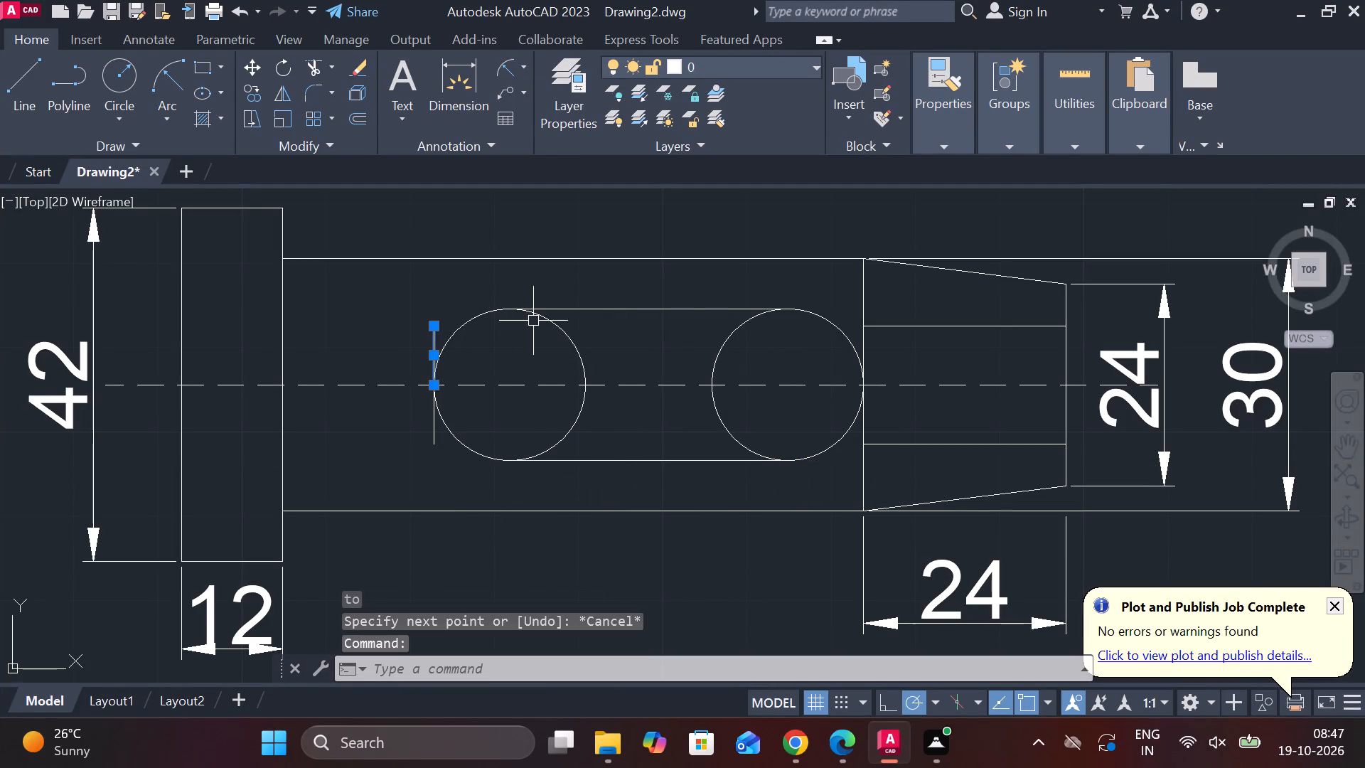
type("E")
key("space")
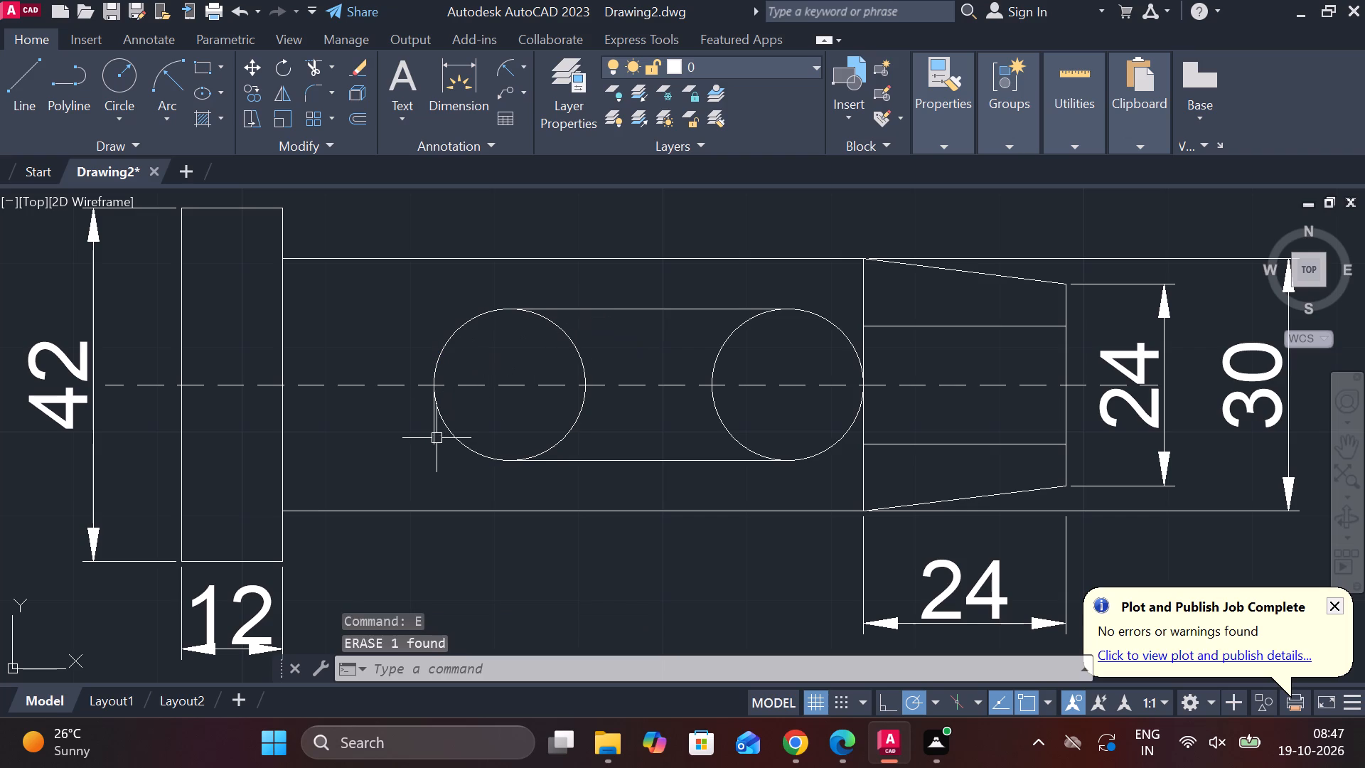
left_click(437, 438)
type("E")
key("space")
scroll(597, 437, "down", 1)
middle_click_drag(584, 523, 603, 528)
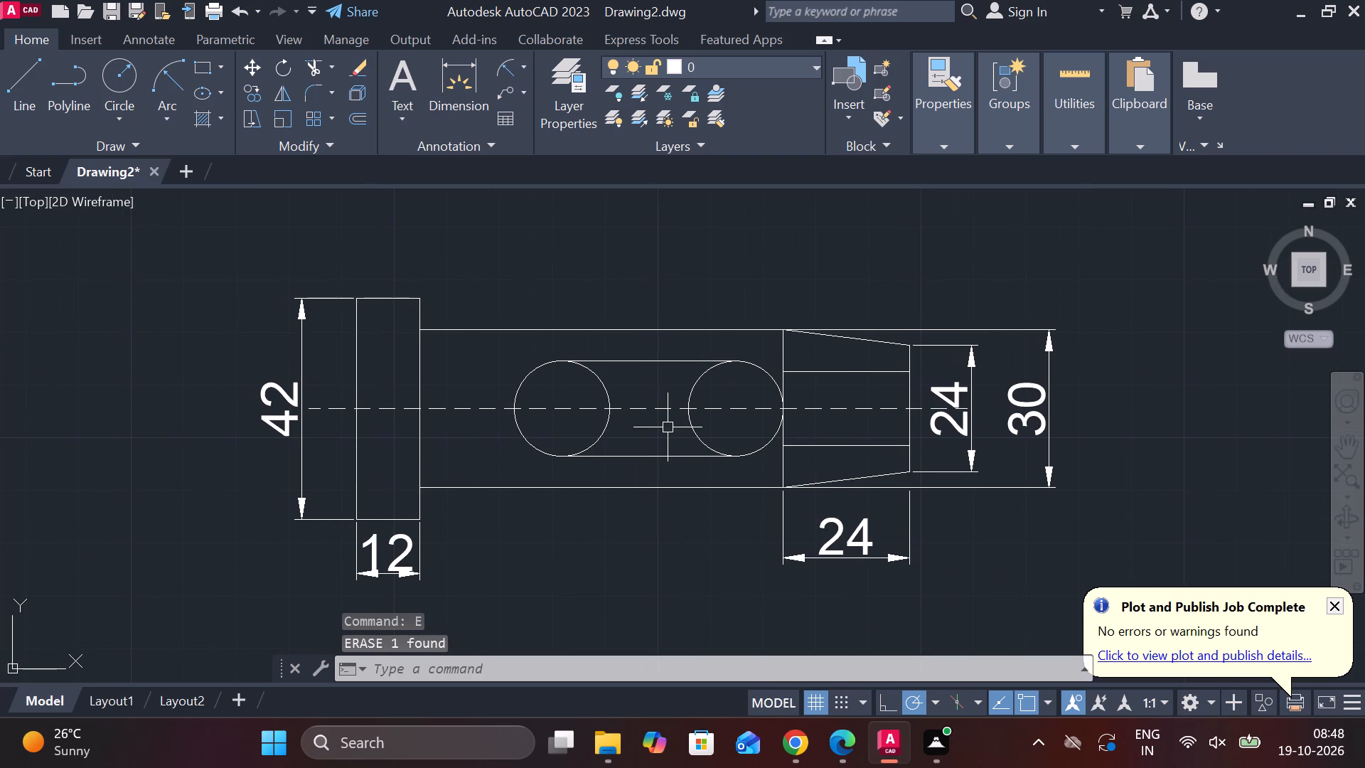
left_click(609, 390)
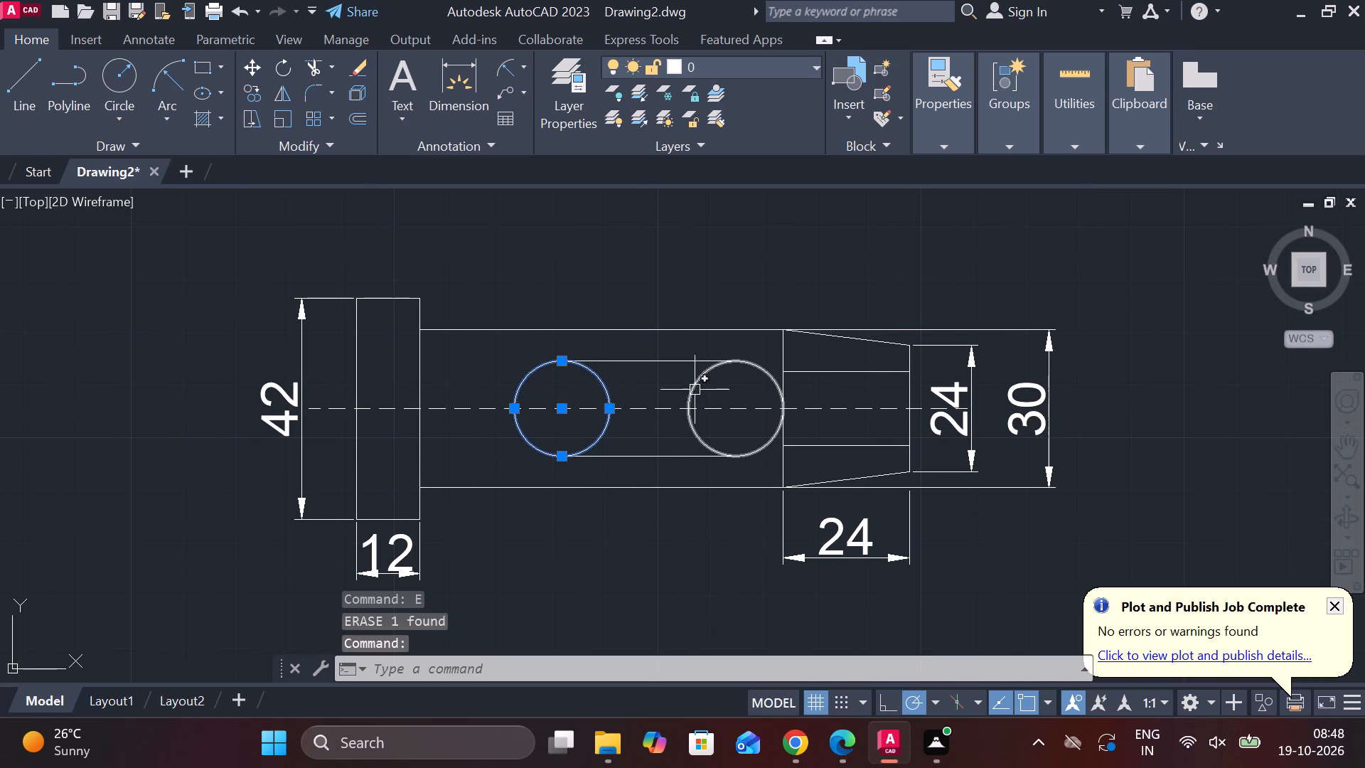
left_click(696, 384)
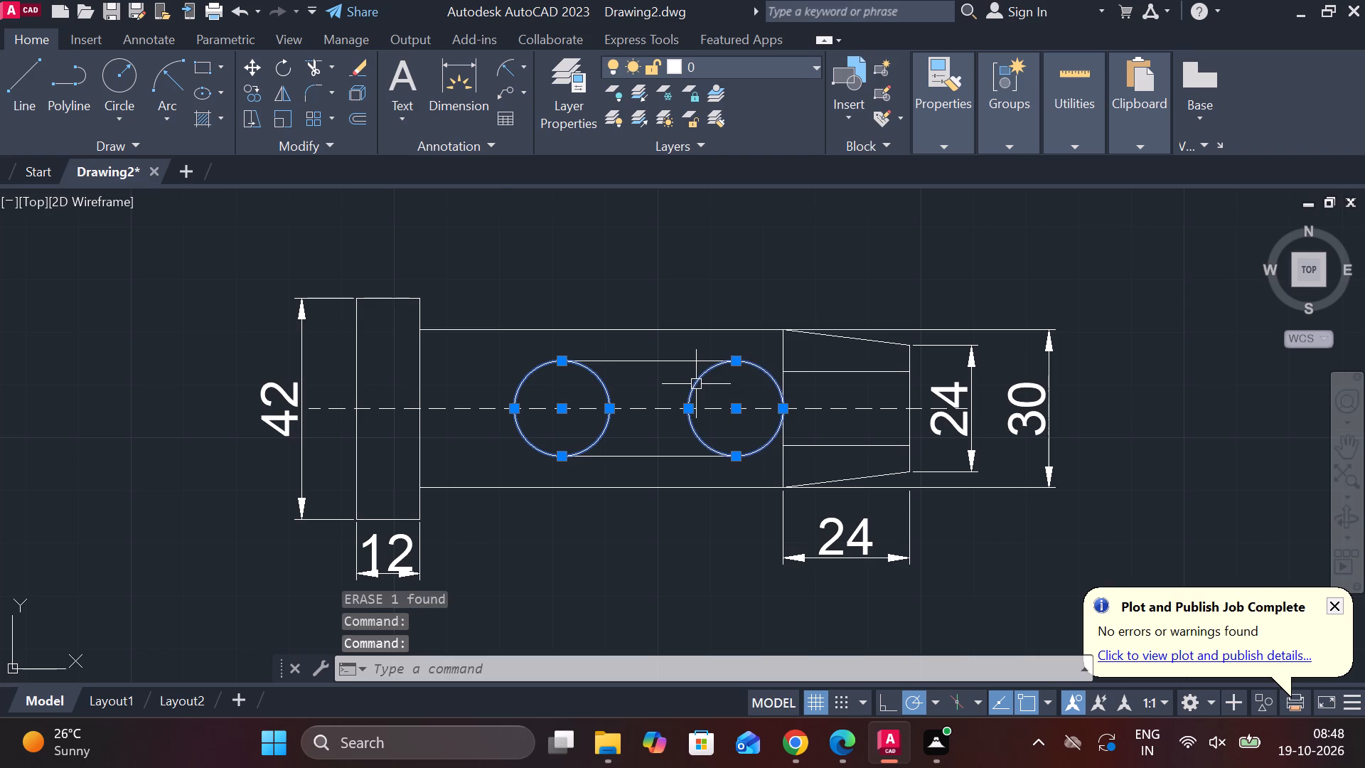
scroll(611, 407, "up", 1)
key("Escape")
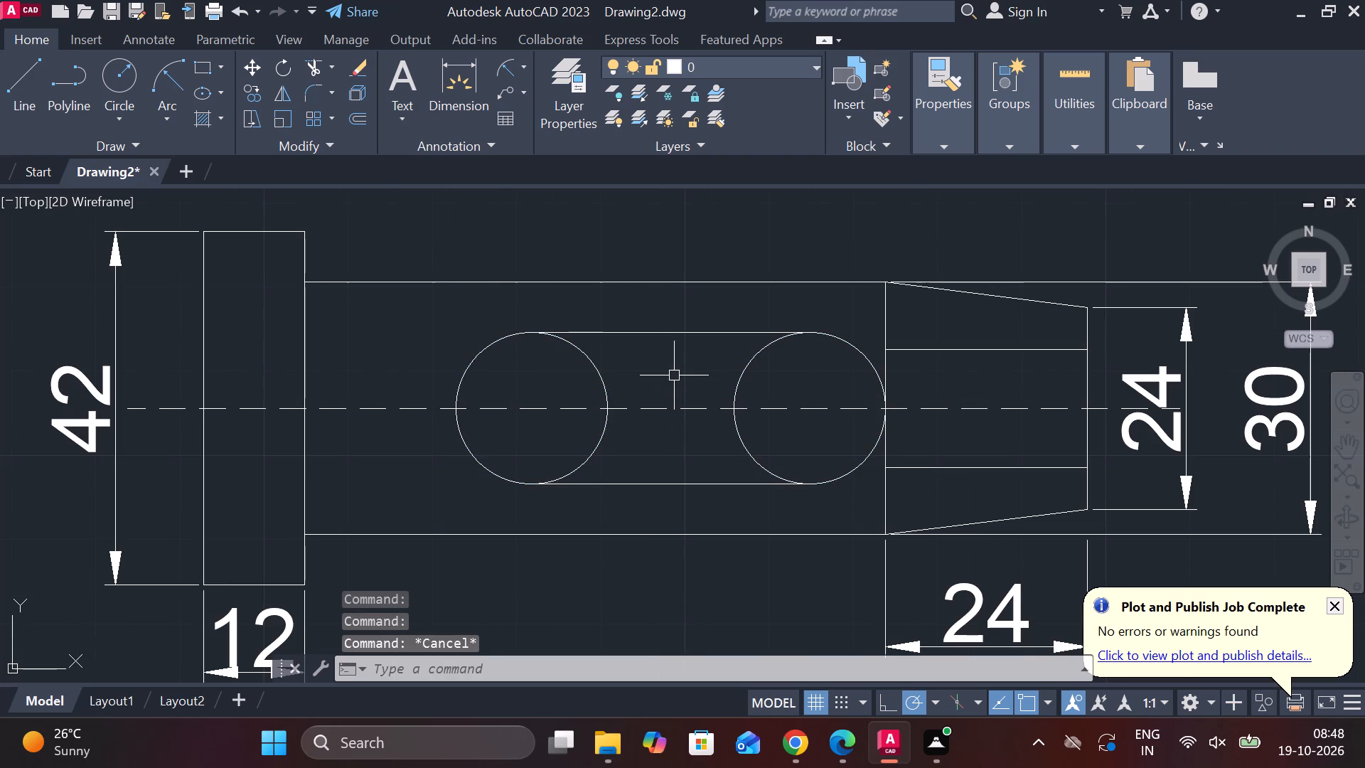
Trim away the inner halves of both circles, leaving a round-ended slot outline.
type("TR")
key("space")
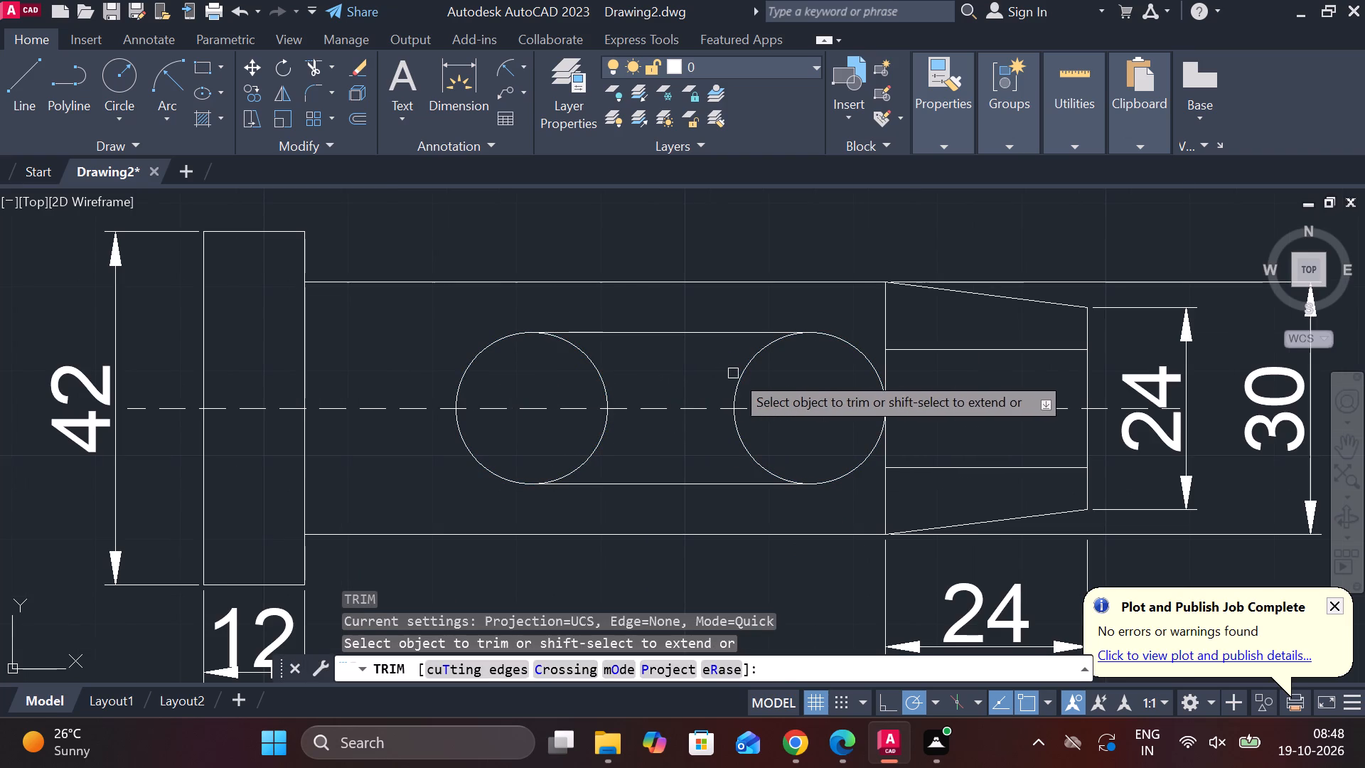
left_click(736, 373)
left_click(602, 377)
left_click(587, 469)
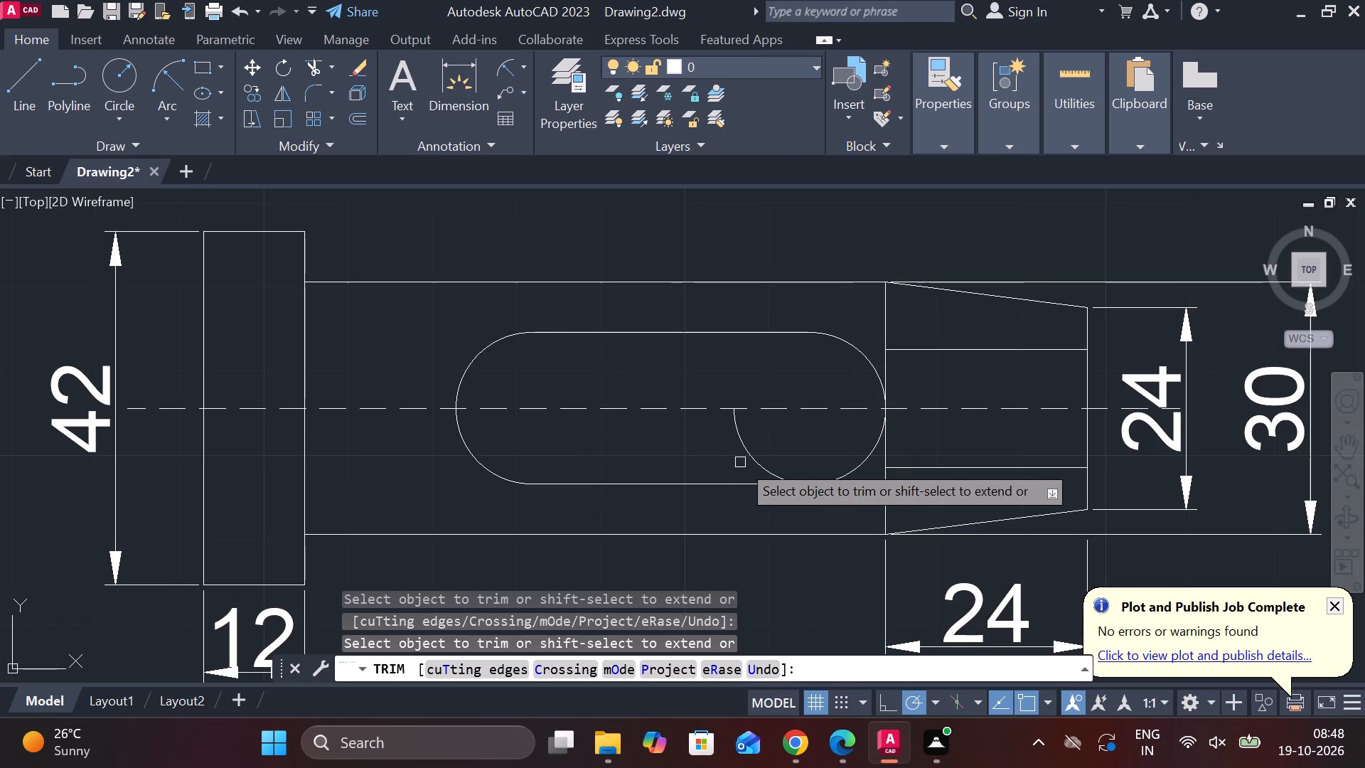
left_click(744, 459)
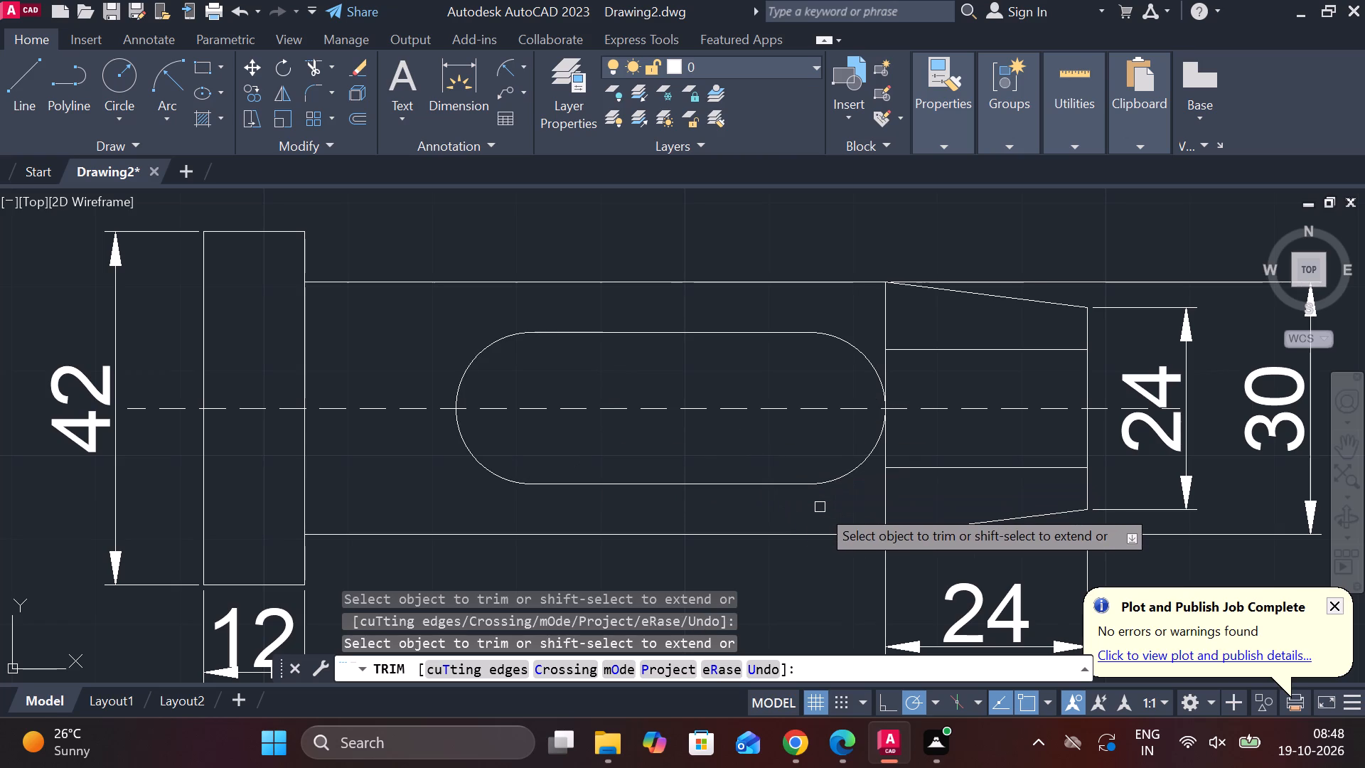
key("Escape")
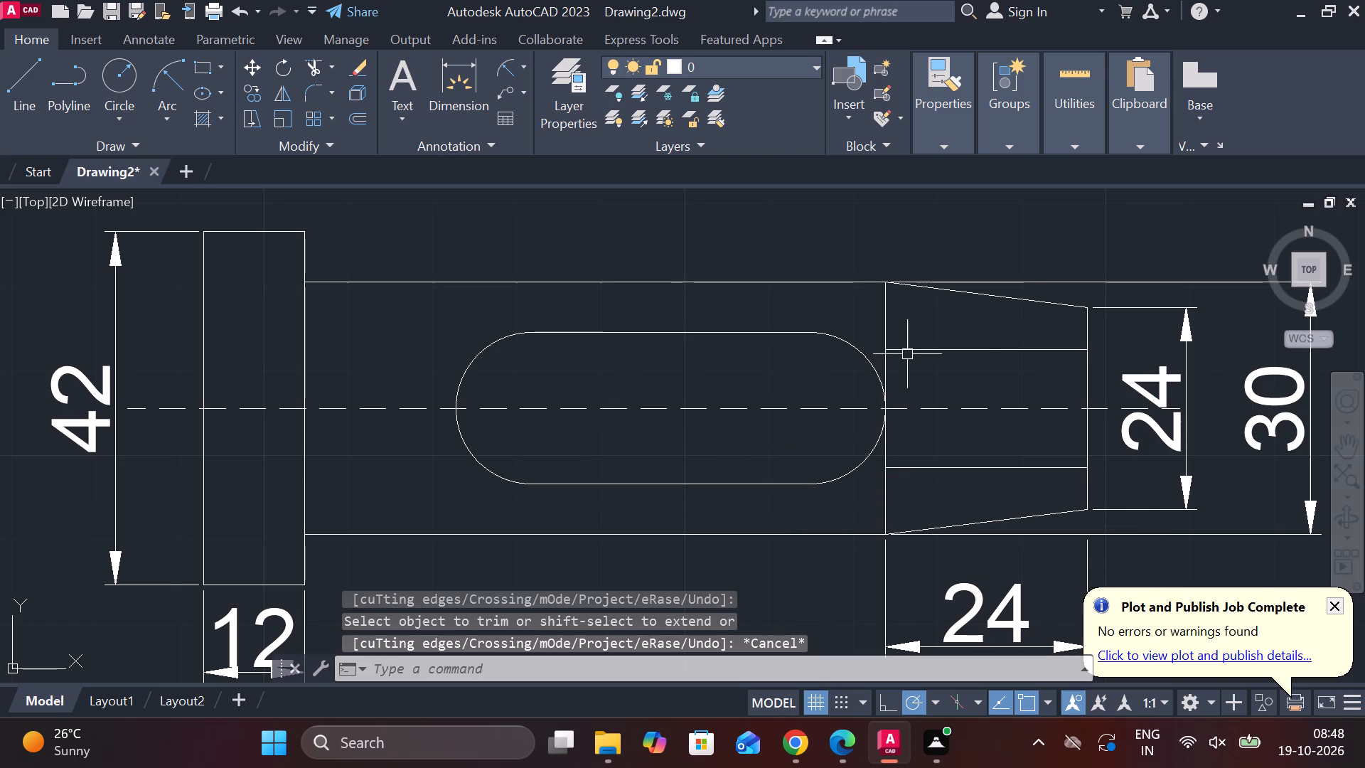
Lengthen the upper and lower bore lines from the taper's start past the slot's rounded end into the slot.
left_click(907, 354)
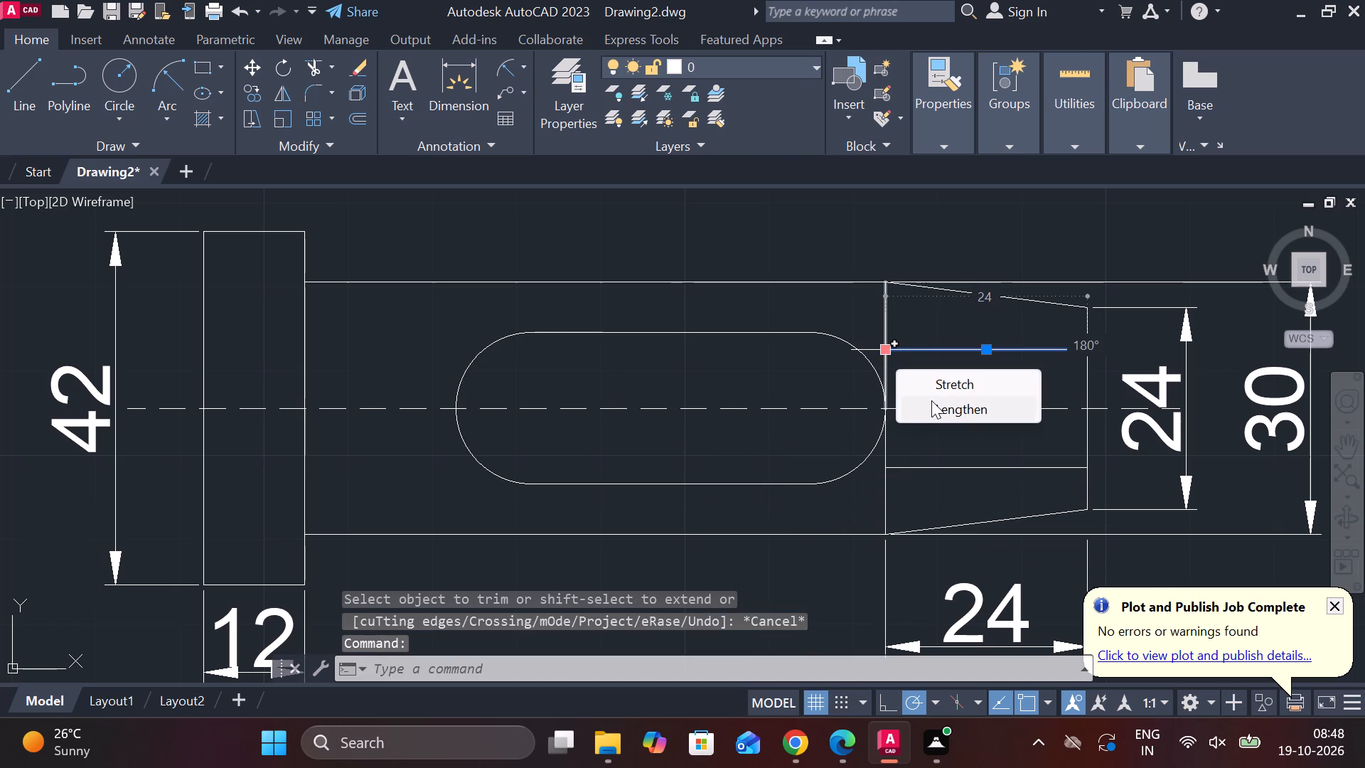
left_click(931, 404)
left_click(739, 387)
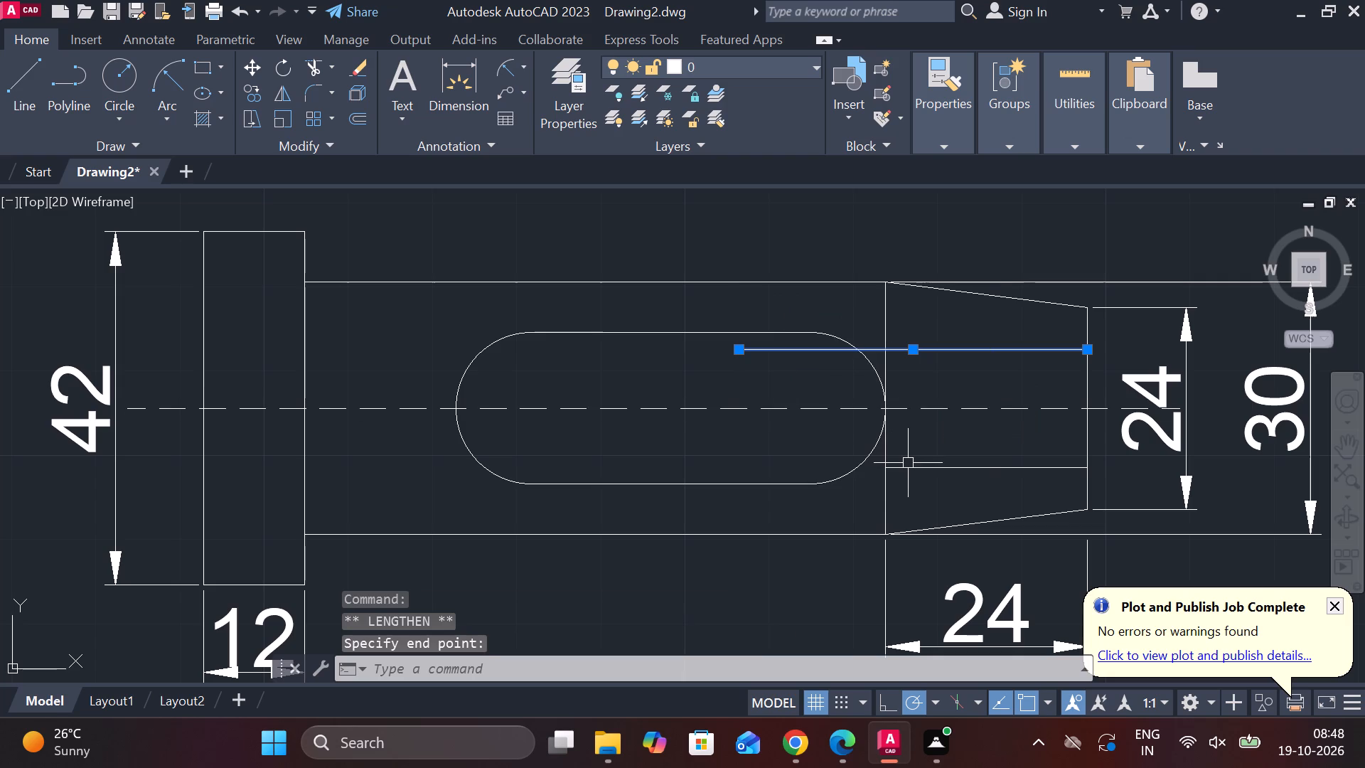
left_click(908, 463)
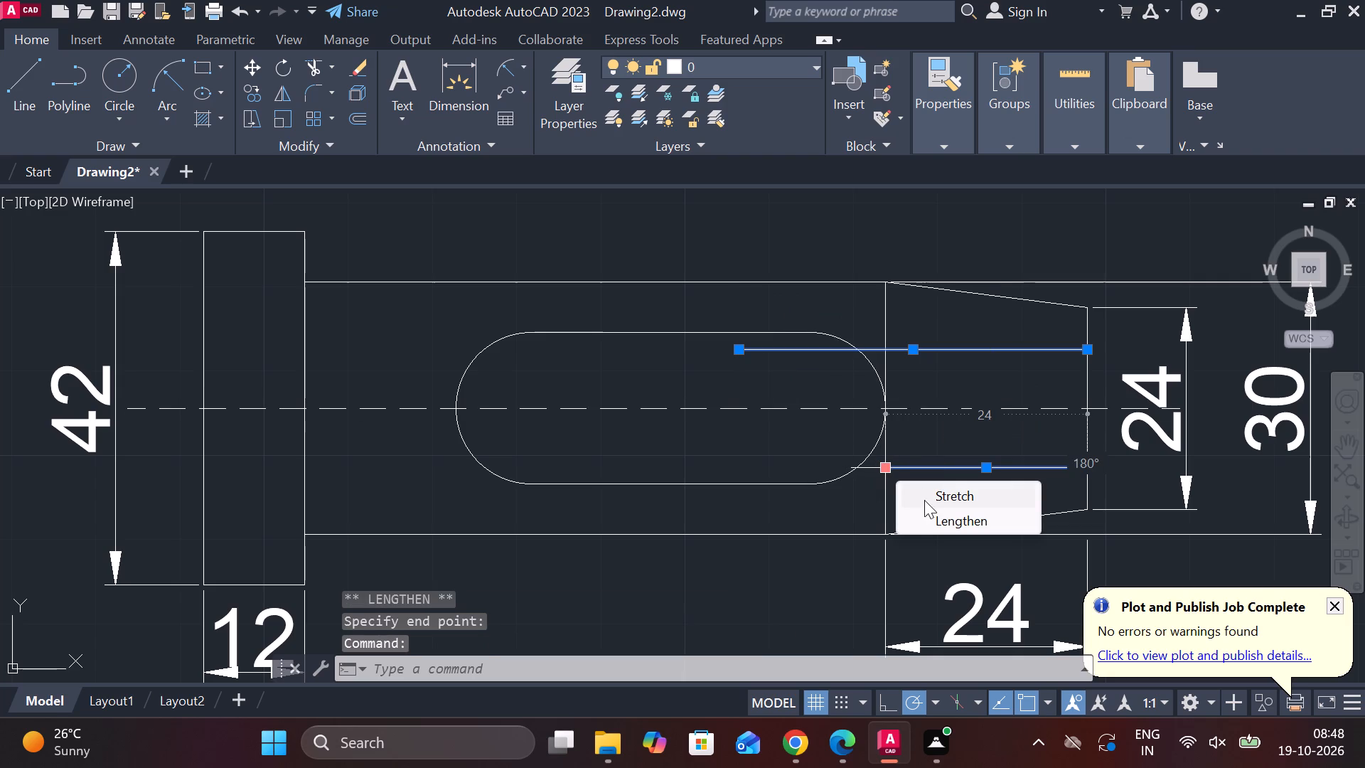
left_click_drag(931, 511, 919, 510)
left_click(791, 484)
key("Escape")
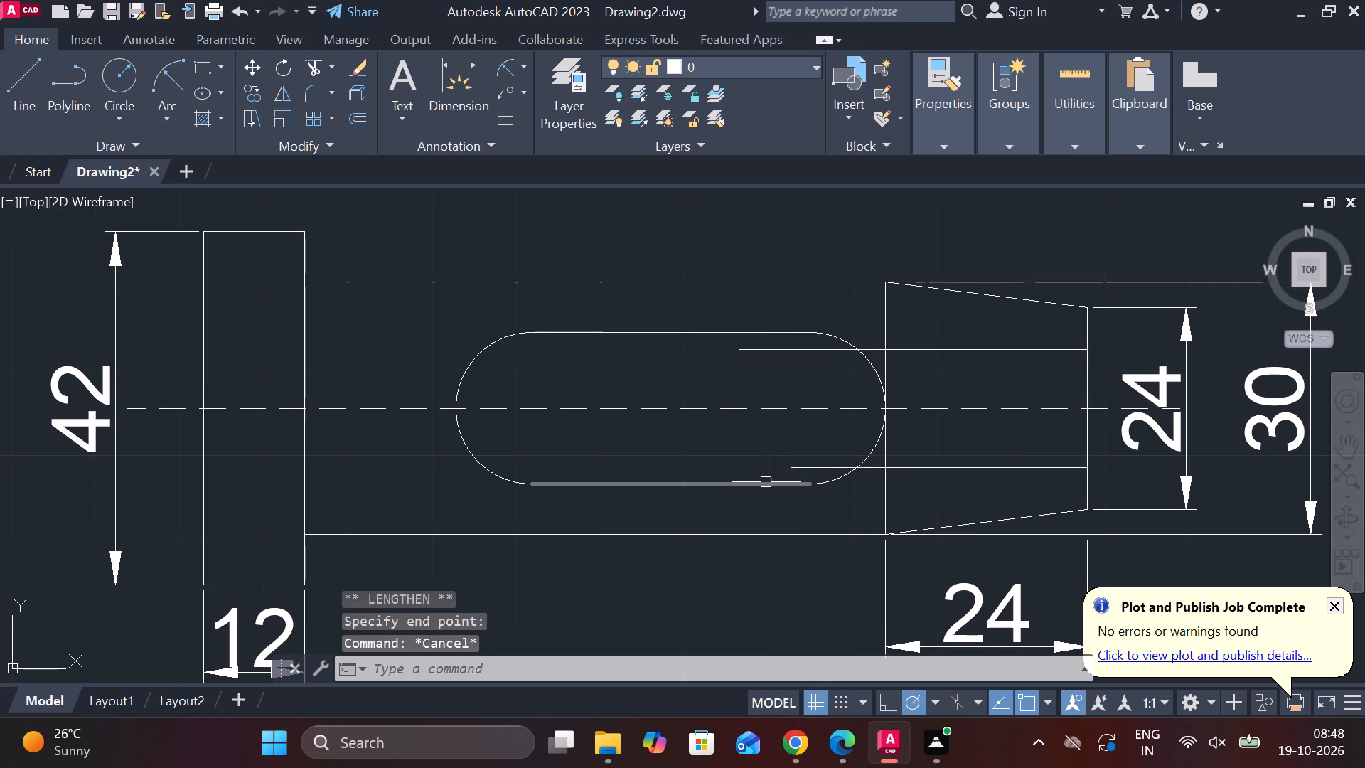
Trim the portions of both bore lines that lie inside the slot.
type("TR")
key("space")
left_click(809, 473)
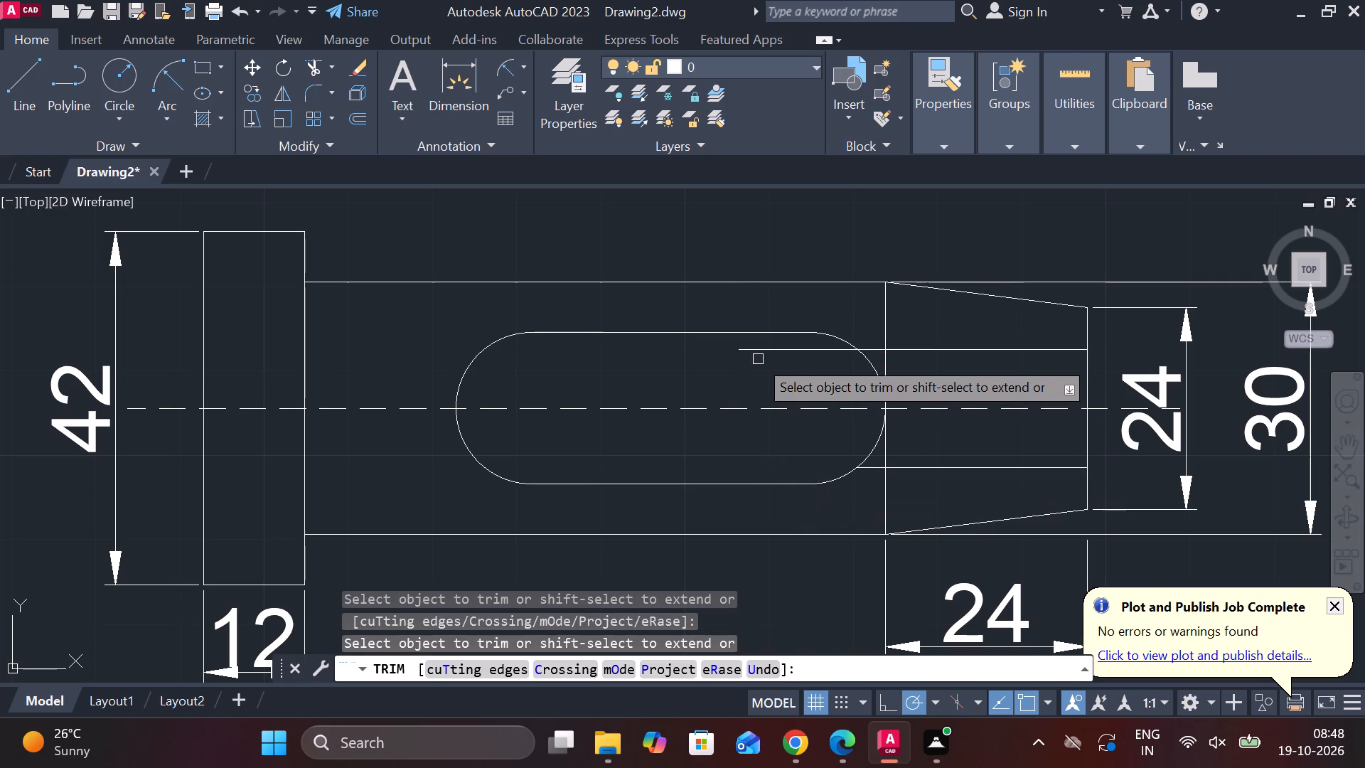
left_click(788, 353)
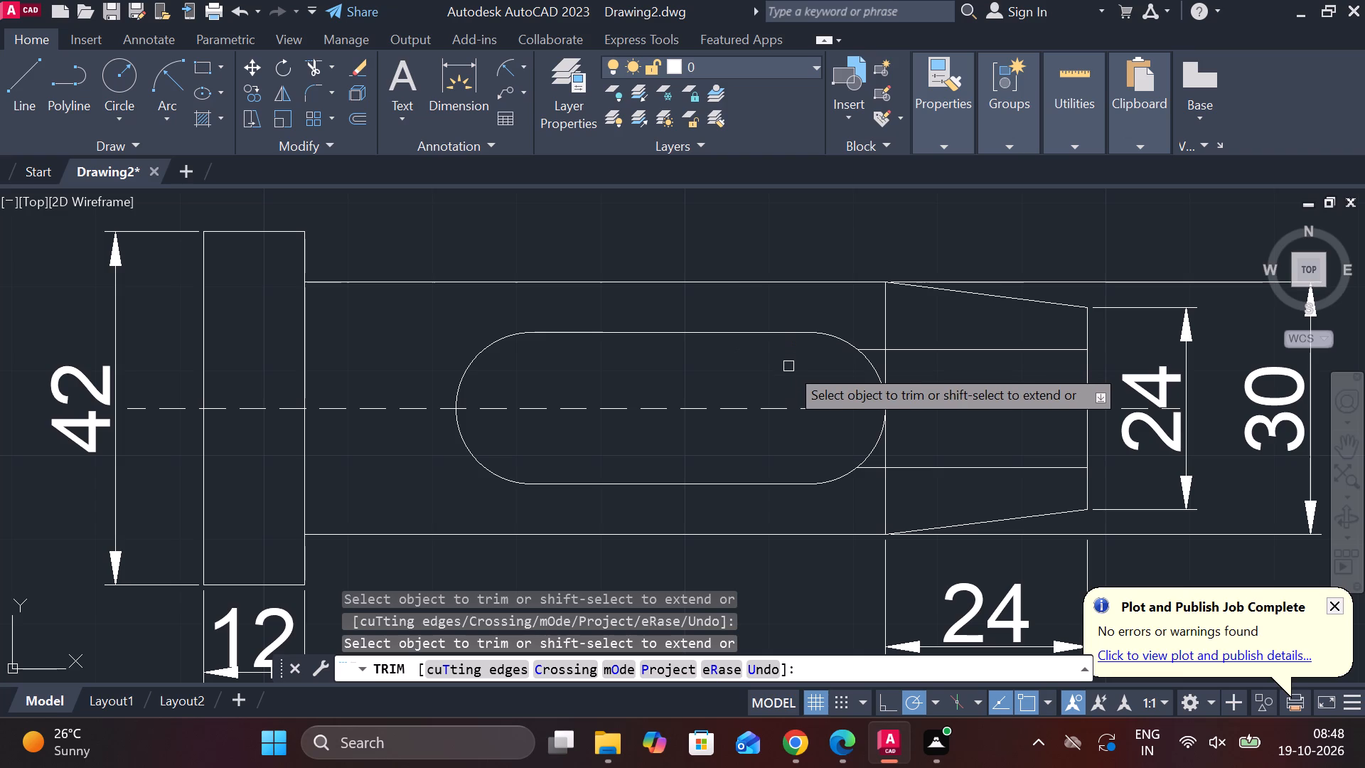
key("Escape")
Change the linetype of the slot's lines and arcs and both bore lines to DASHED.
left_click(651, 329)
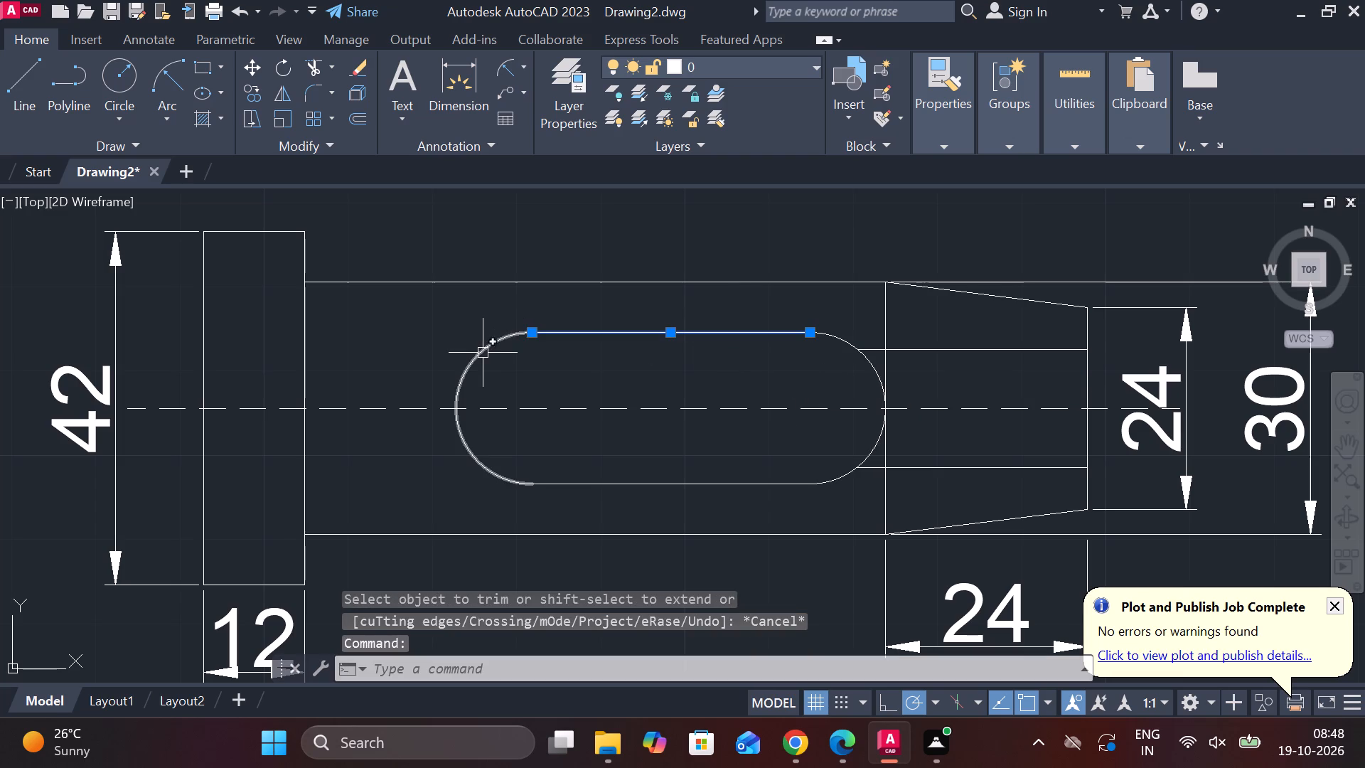
left_click(482, 355)
left_click(599, 488)
left_click(827, 476)
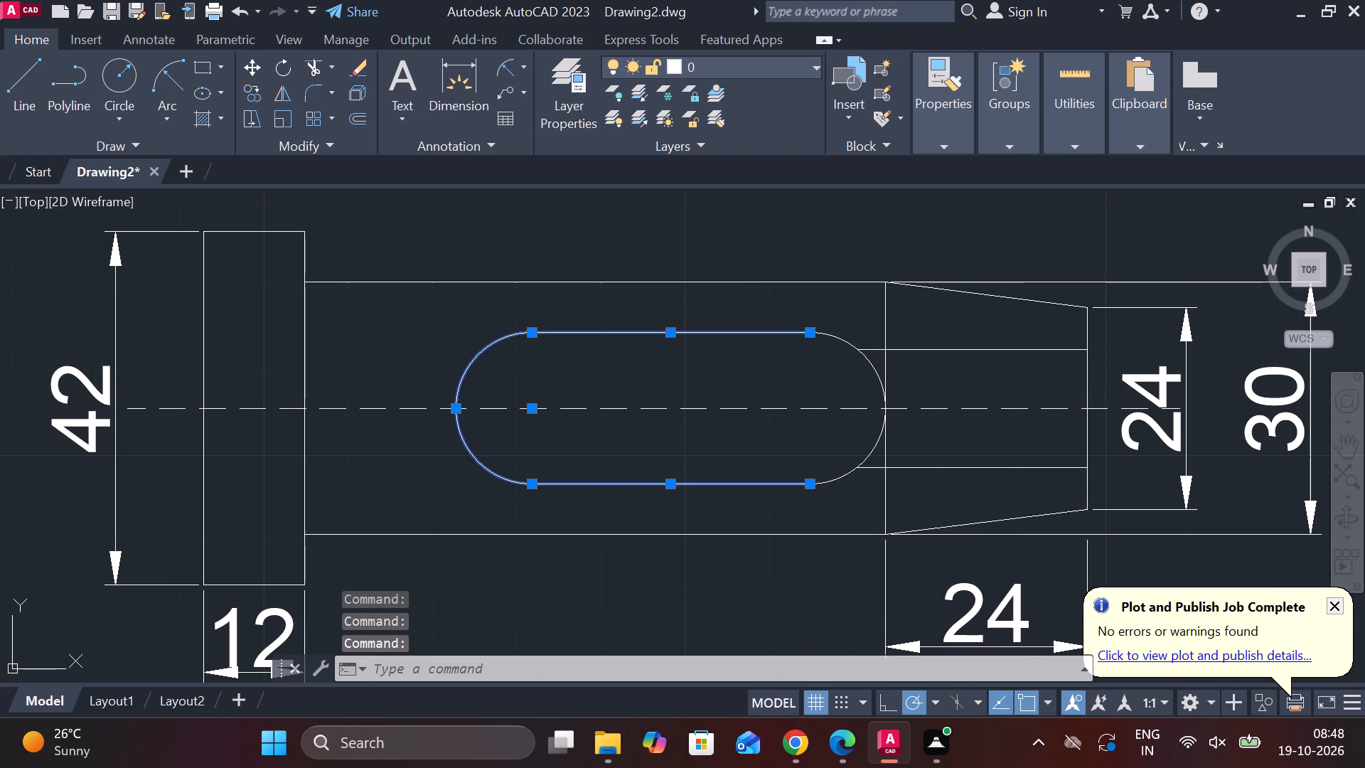
left_click(836, 476)
left_click(853, 464)
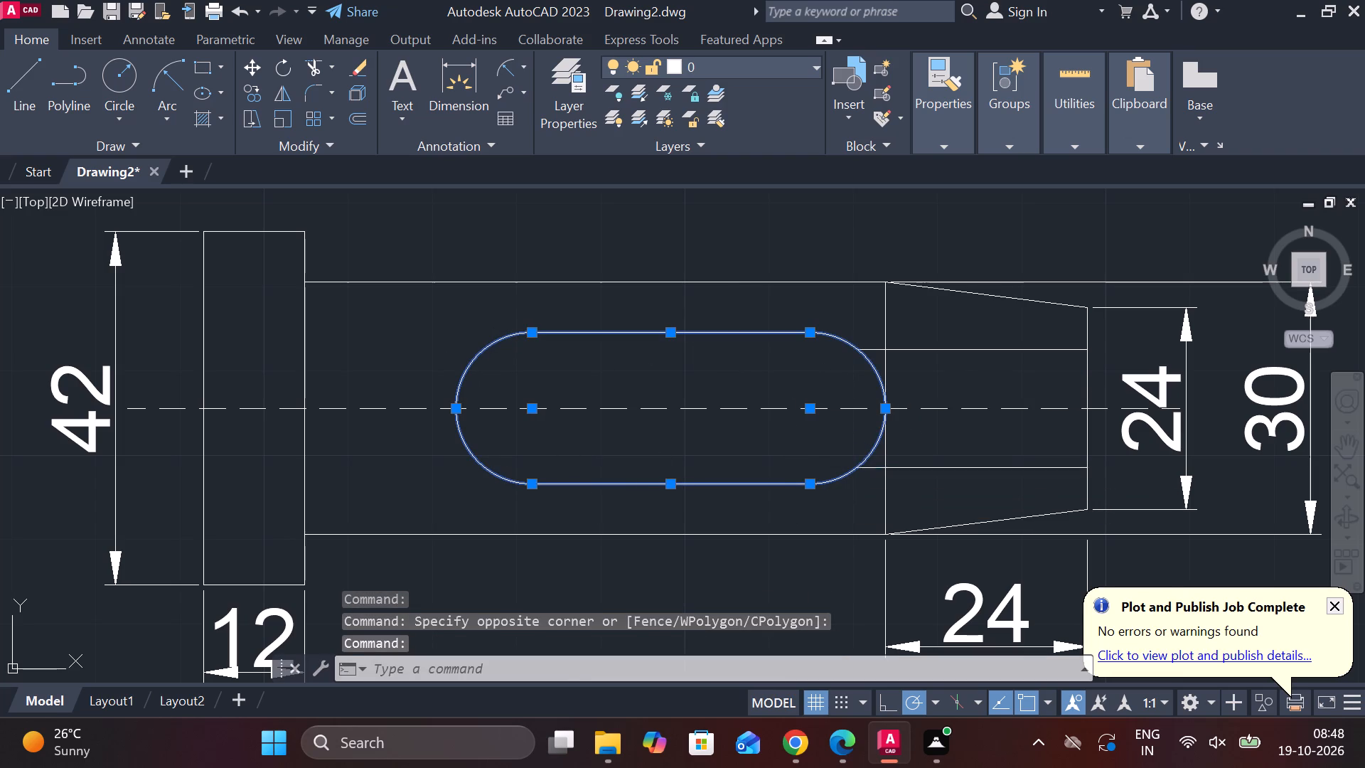
left_click(920, 469)
left_click(920, 351)
left_click(934, 149)
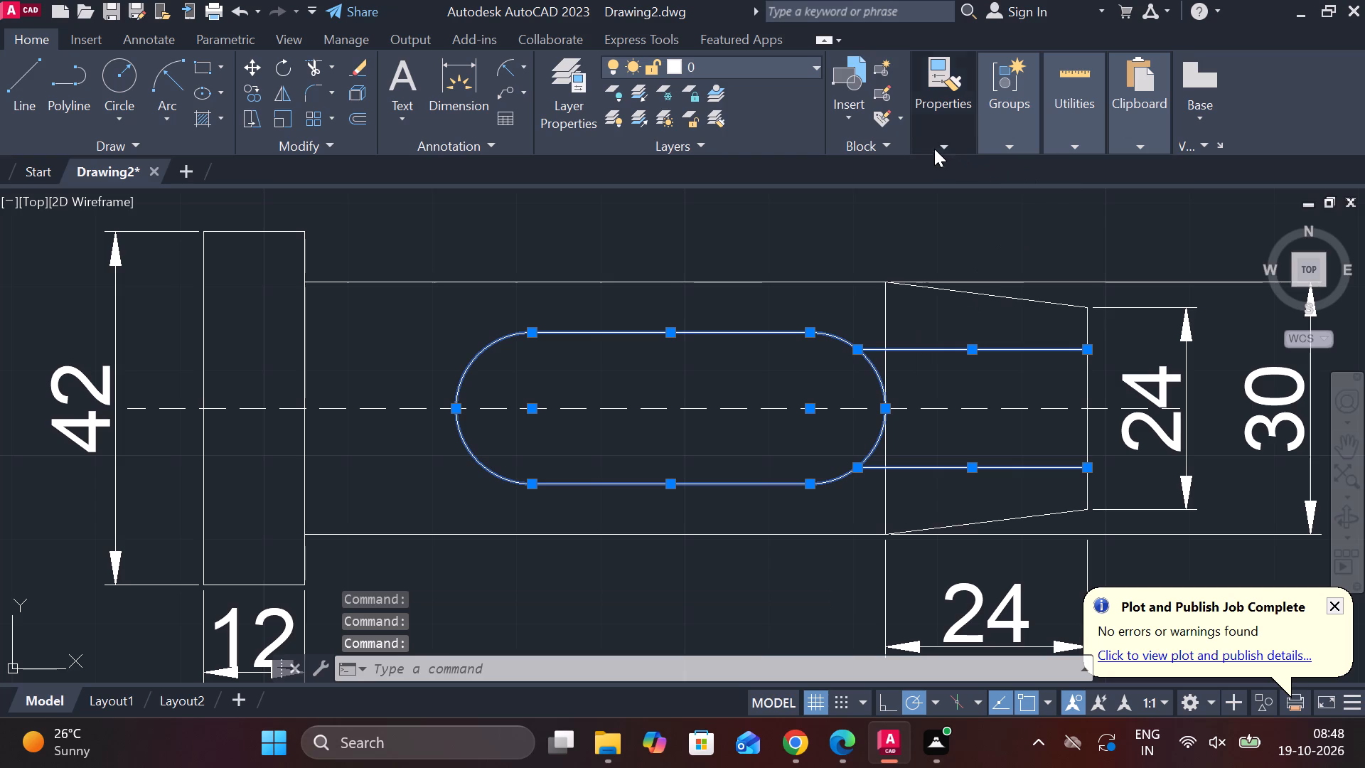
left_click(1092, 217)
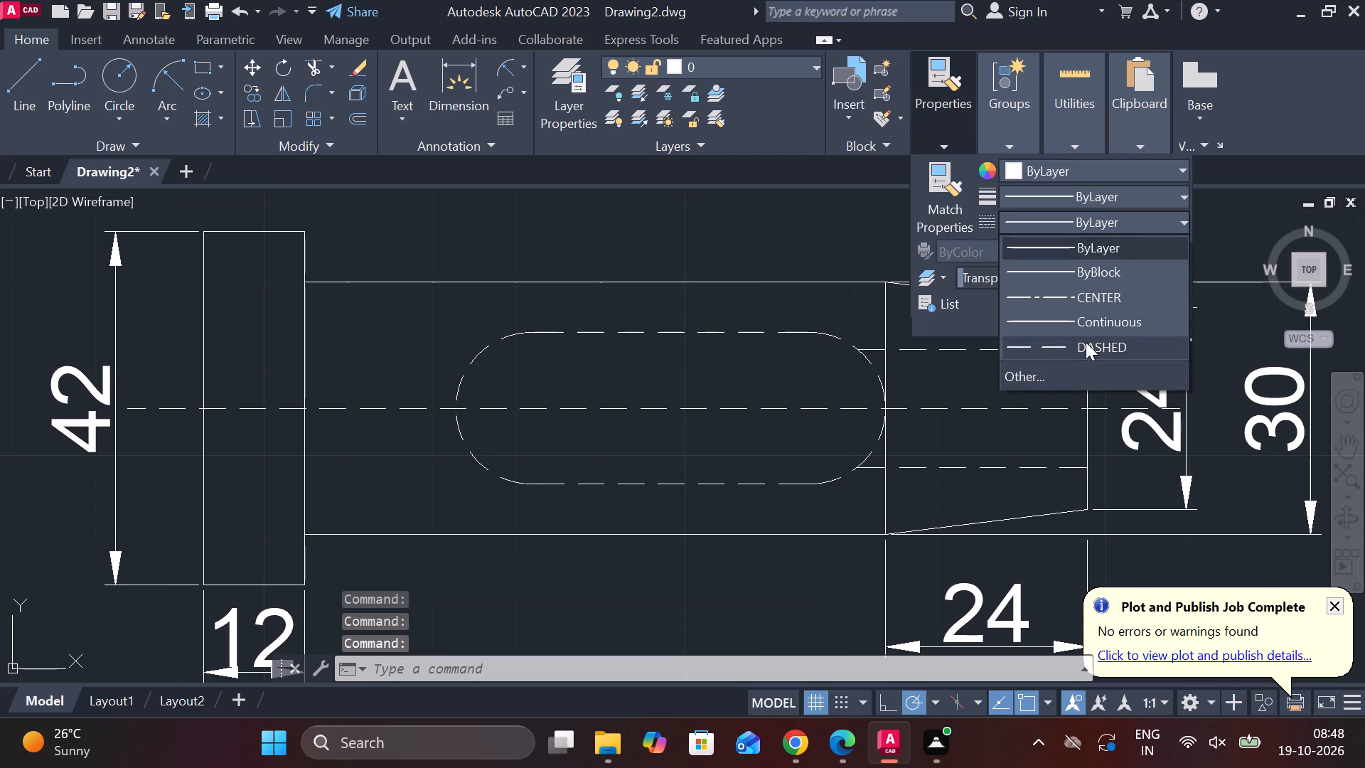
left_click(1086, 342)
key("Escape")
Add a horizontal linear dimension above the pin from the head's outer face to the slot's near end.
scroll(769, 484, "down", 1)
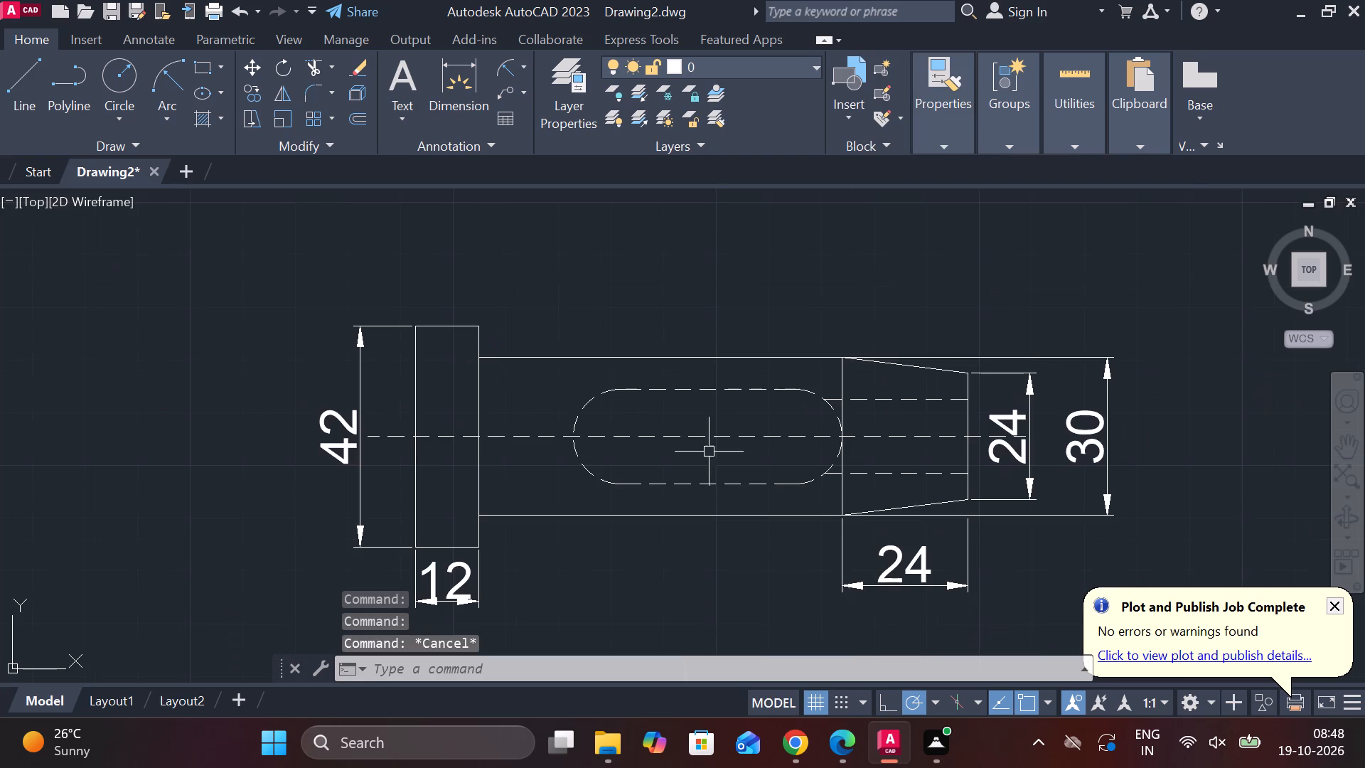
left_click(523, 63)
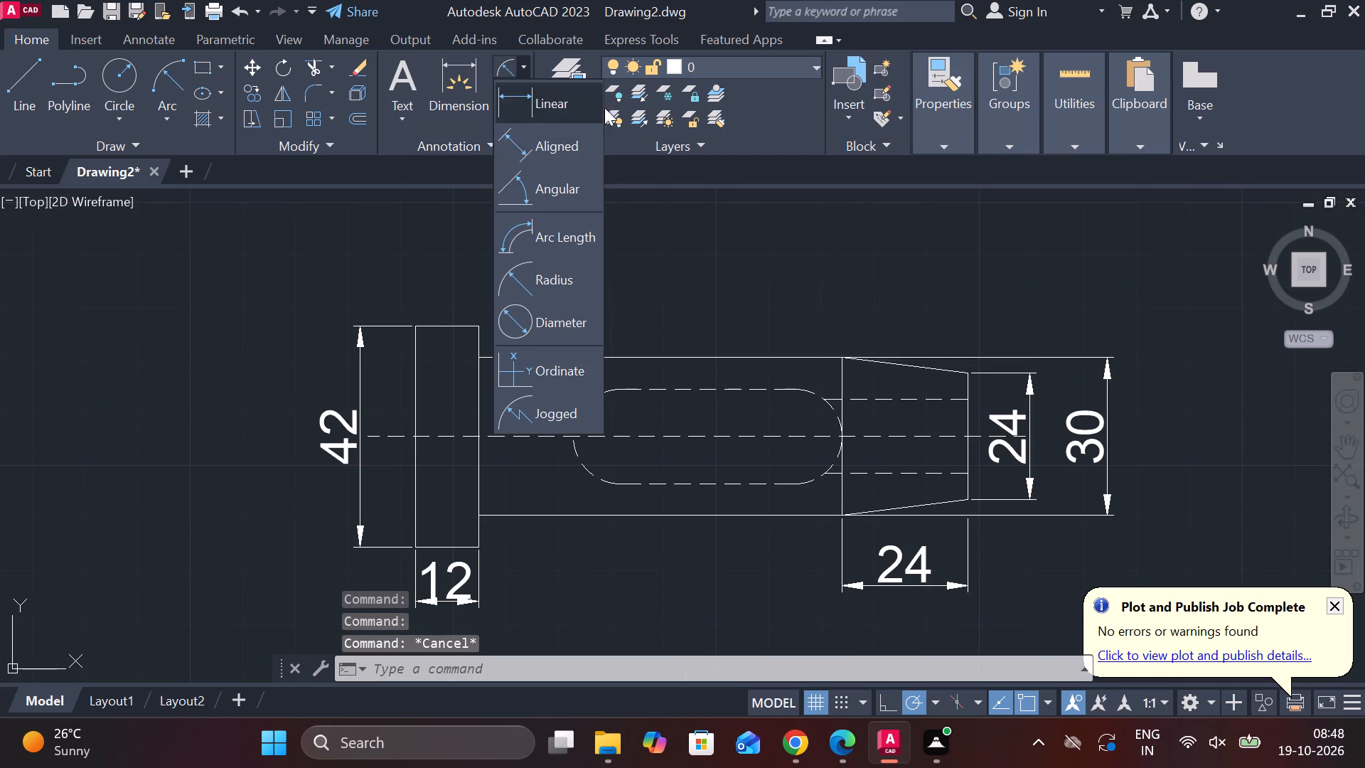
left_click(535, 106)
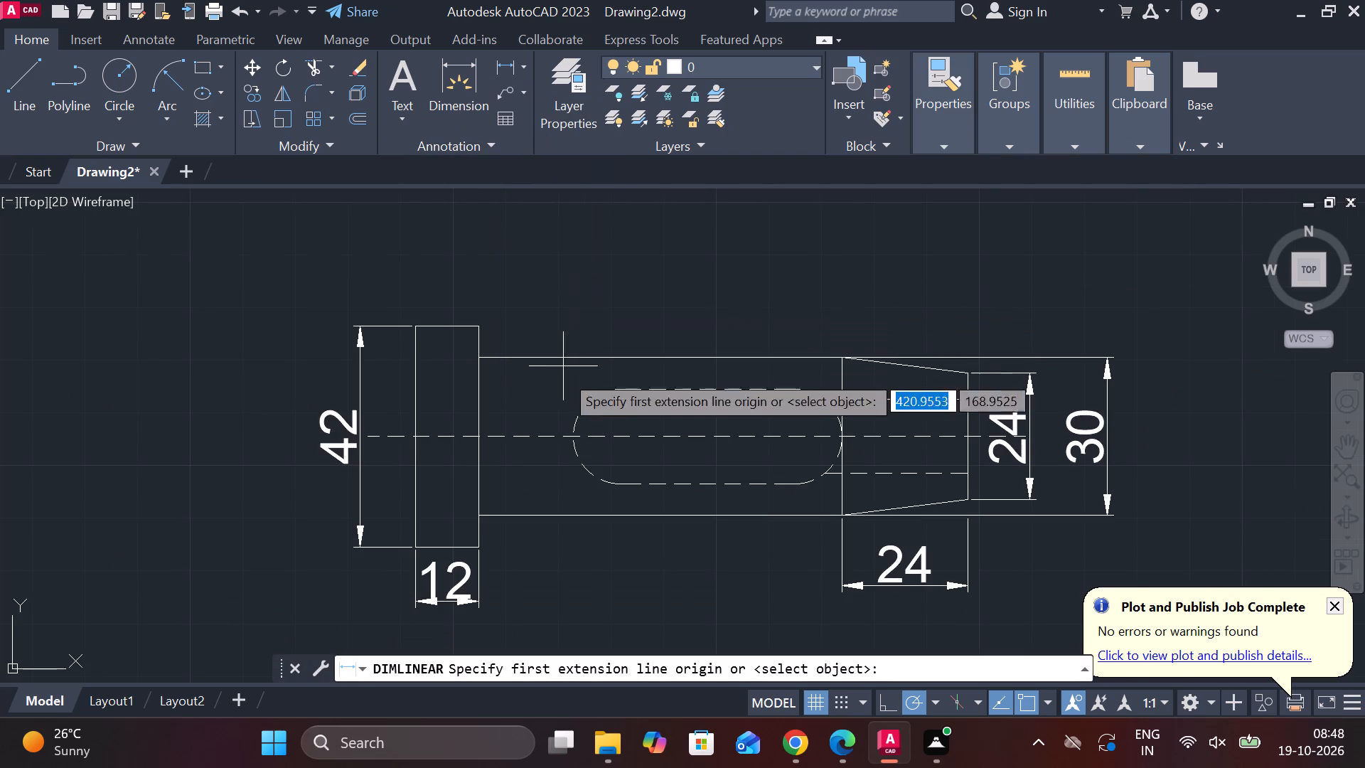
left_click(568, 433)
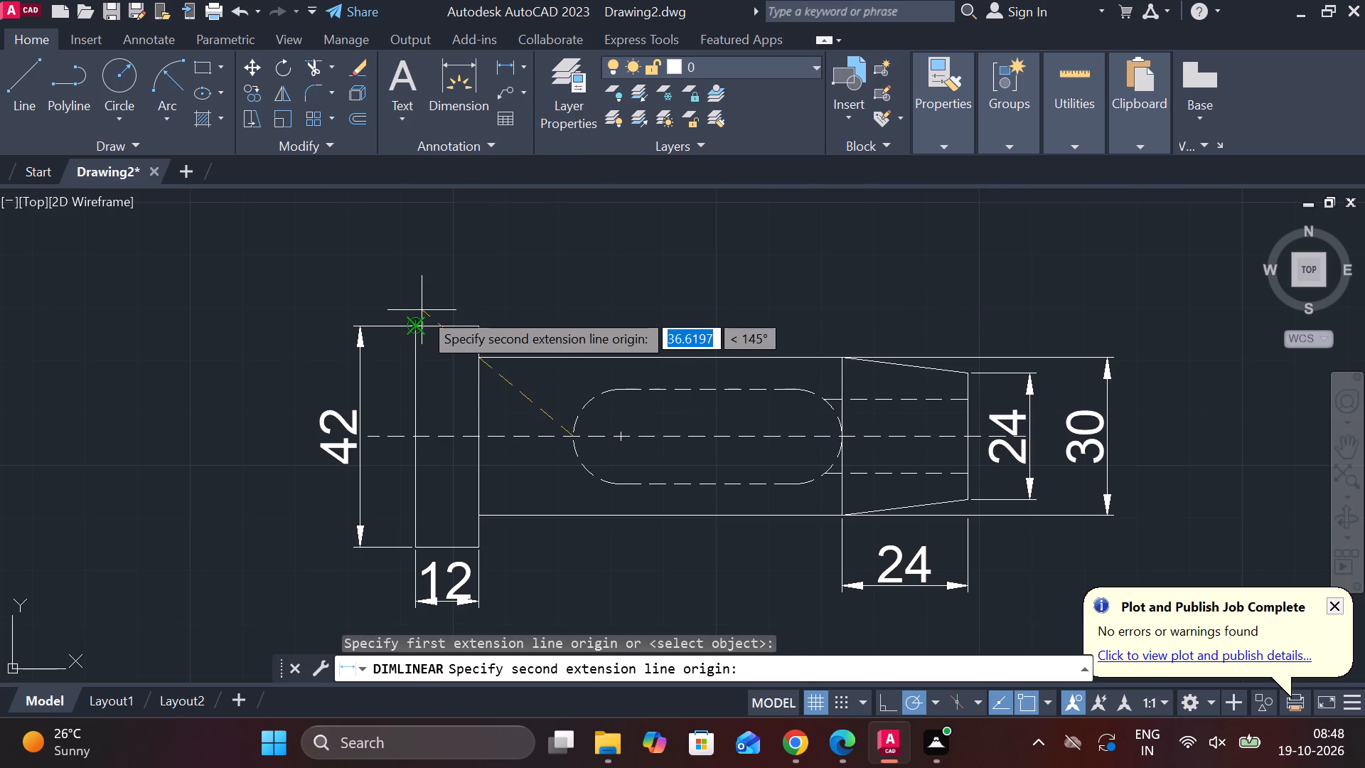
left_click(422, 310)
left_click(498, 284)
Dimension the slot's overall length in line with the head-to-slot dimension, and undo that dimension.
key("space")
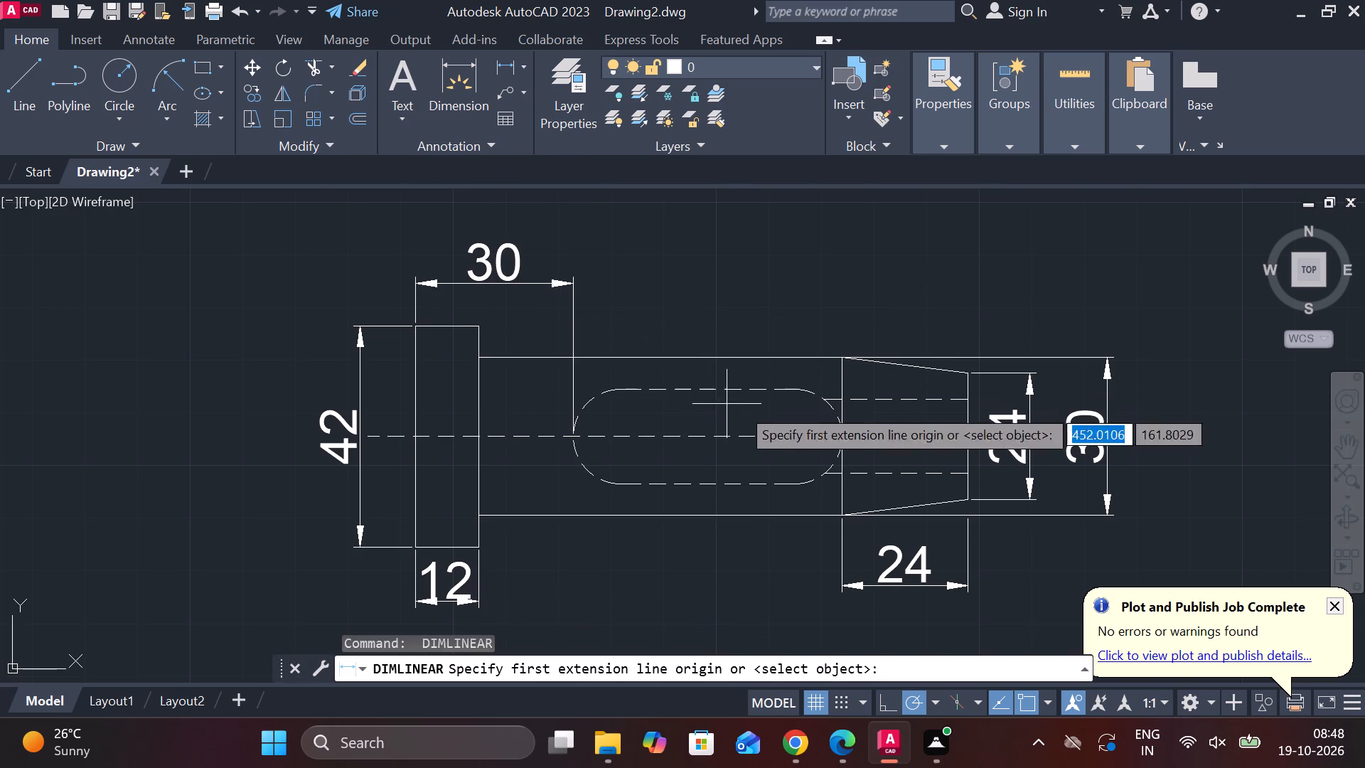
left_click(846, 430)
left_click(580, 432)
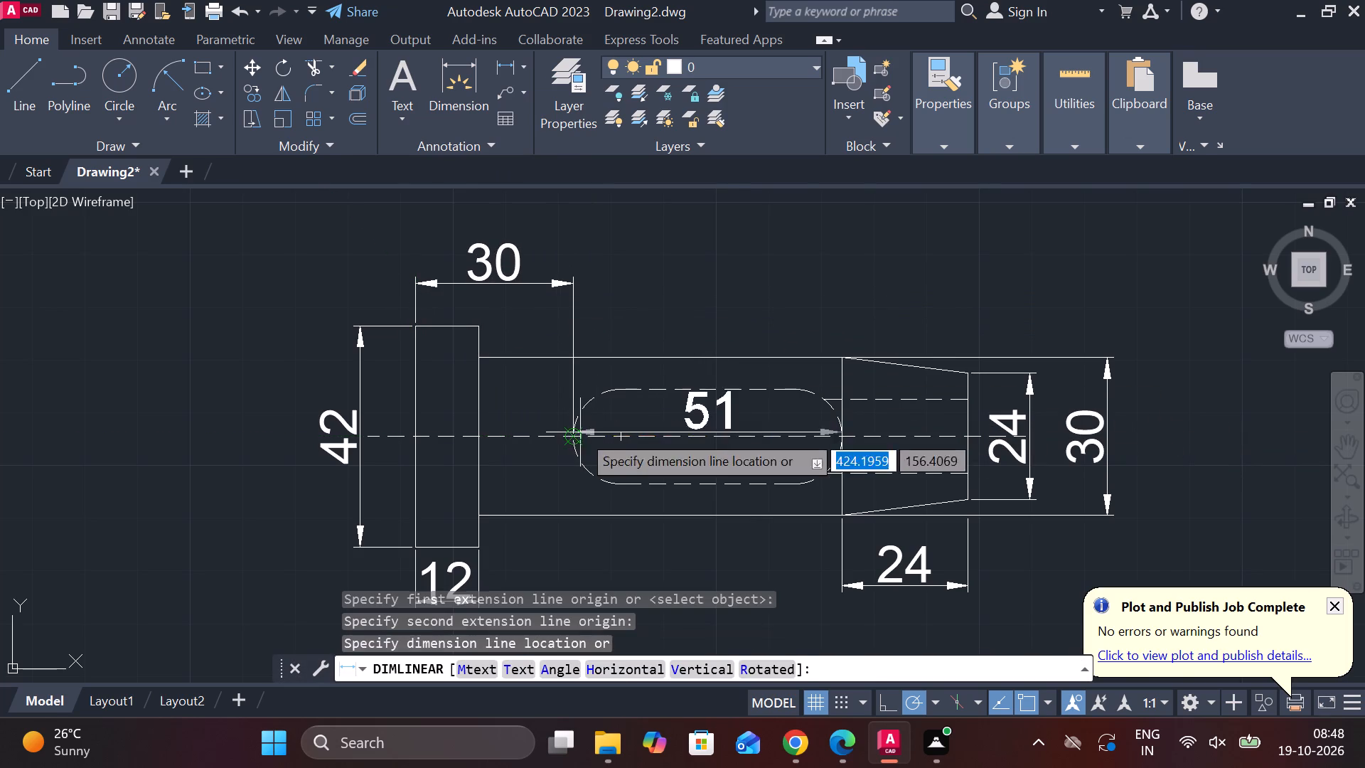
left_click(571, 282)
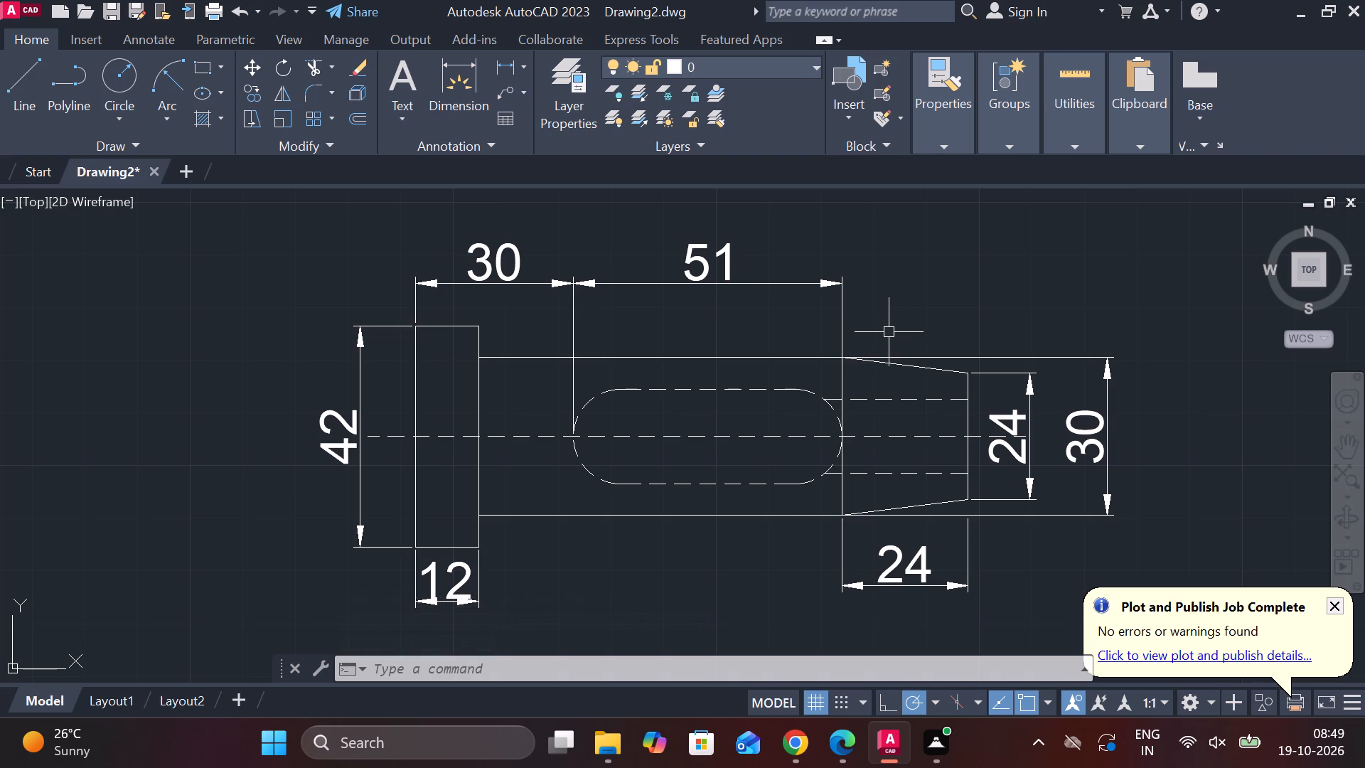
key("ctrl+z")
Move the slot's end arc nearer the taper 6 units along the centreline toward the head.
scroll(835, 437, "up", 1)
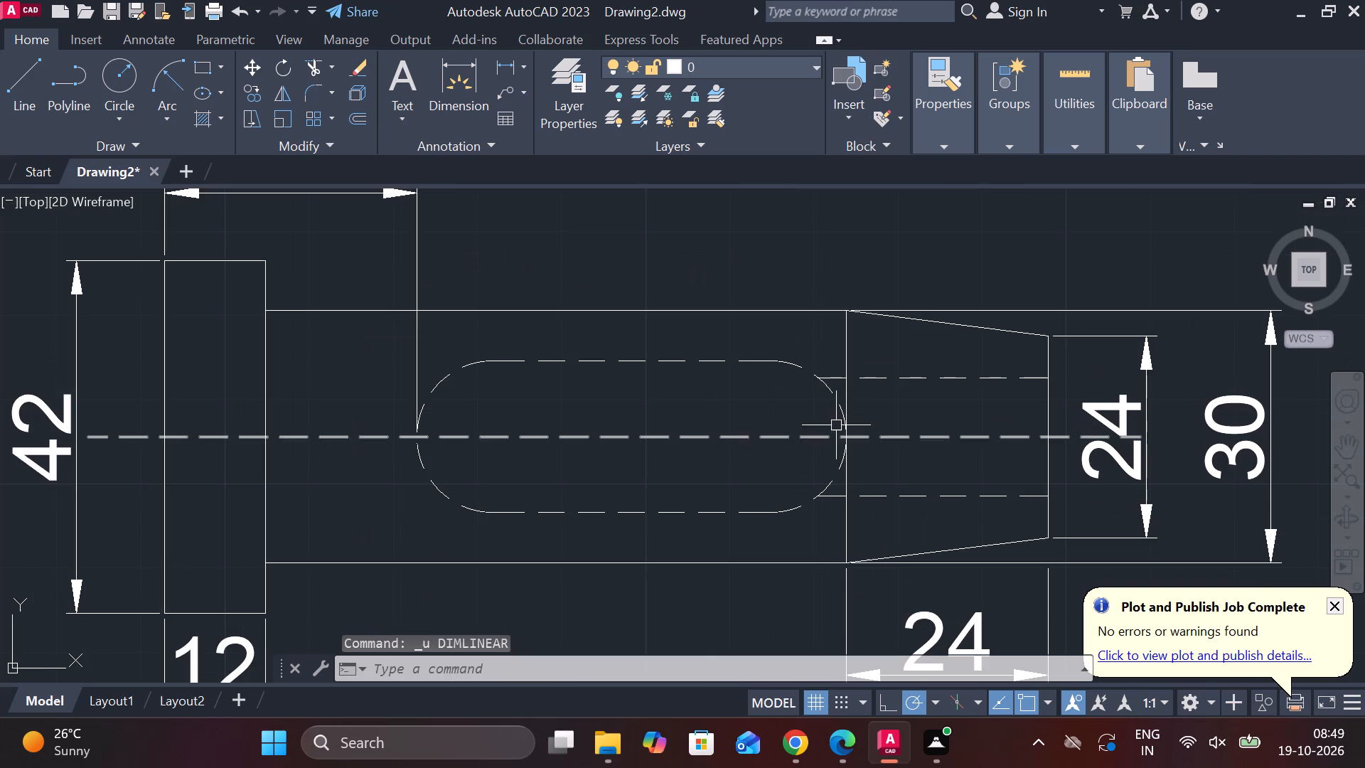
left_click(836, 407)
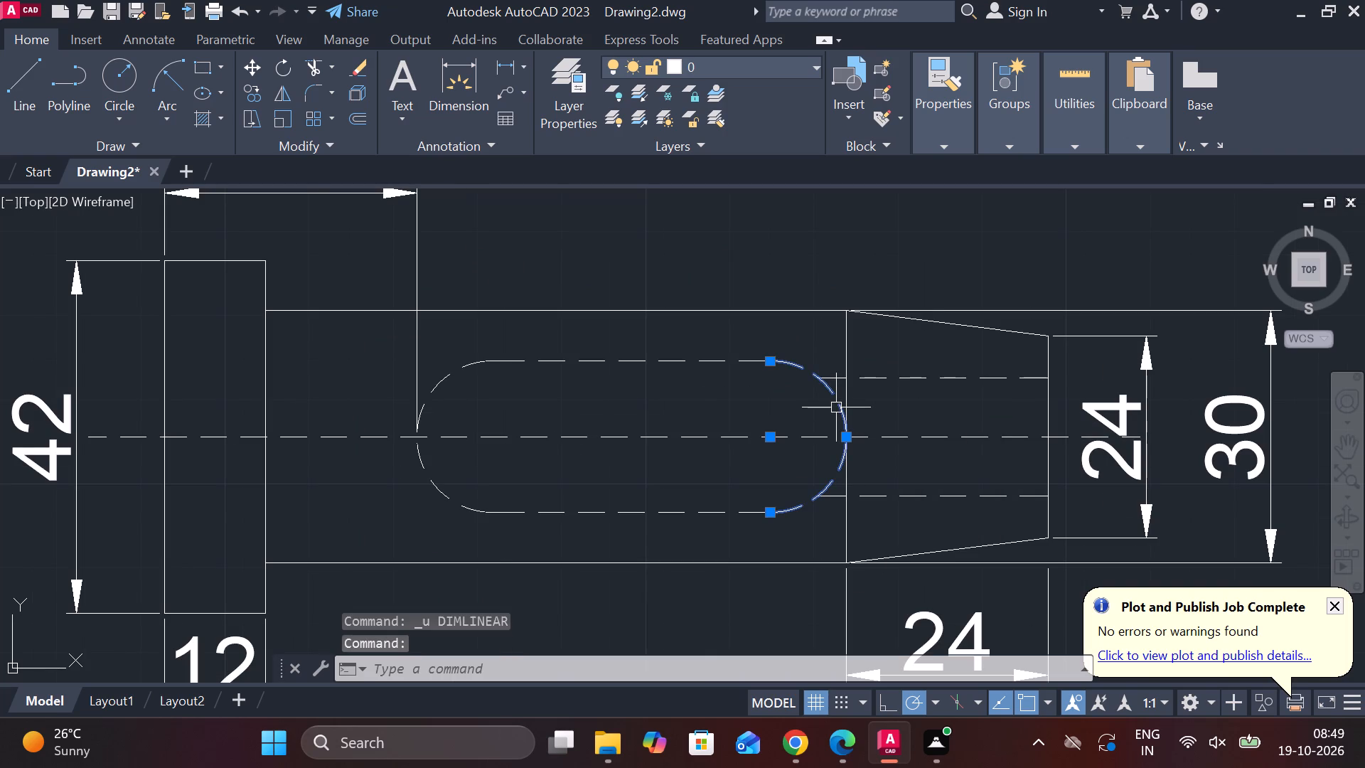
left_click(775, 440)
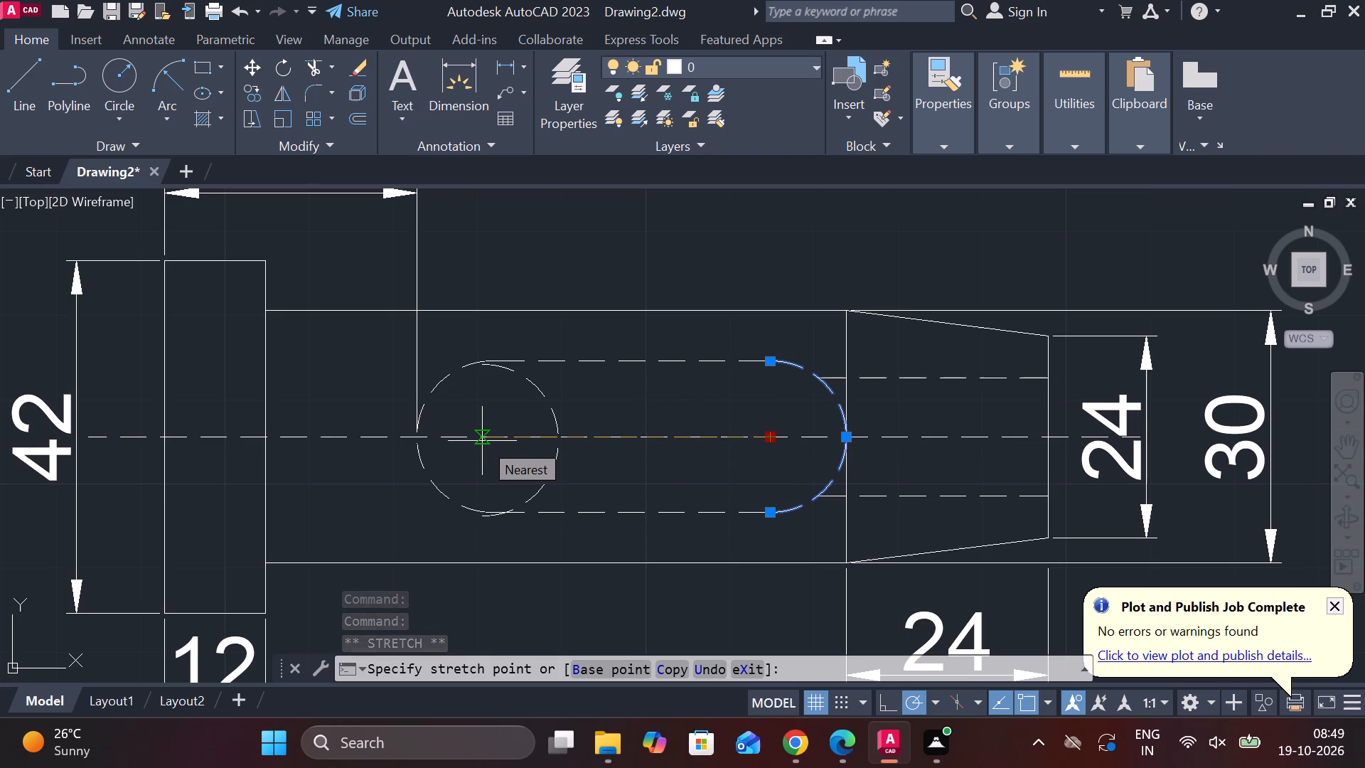
key("6")
key("Return")
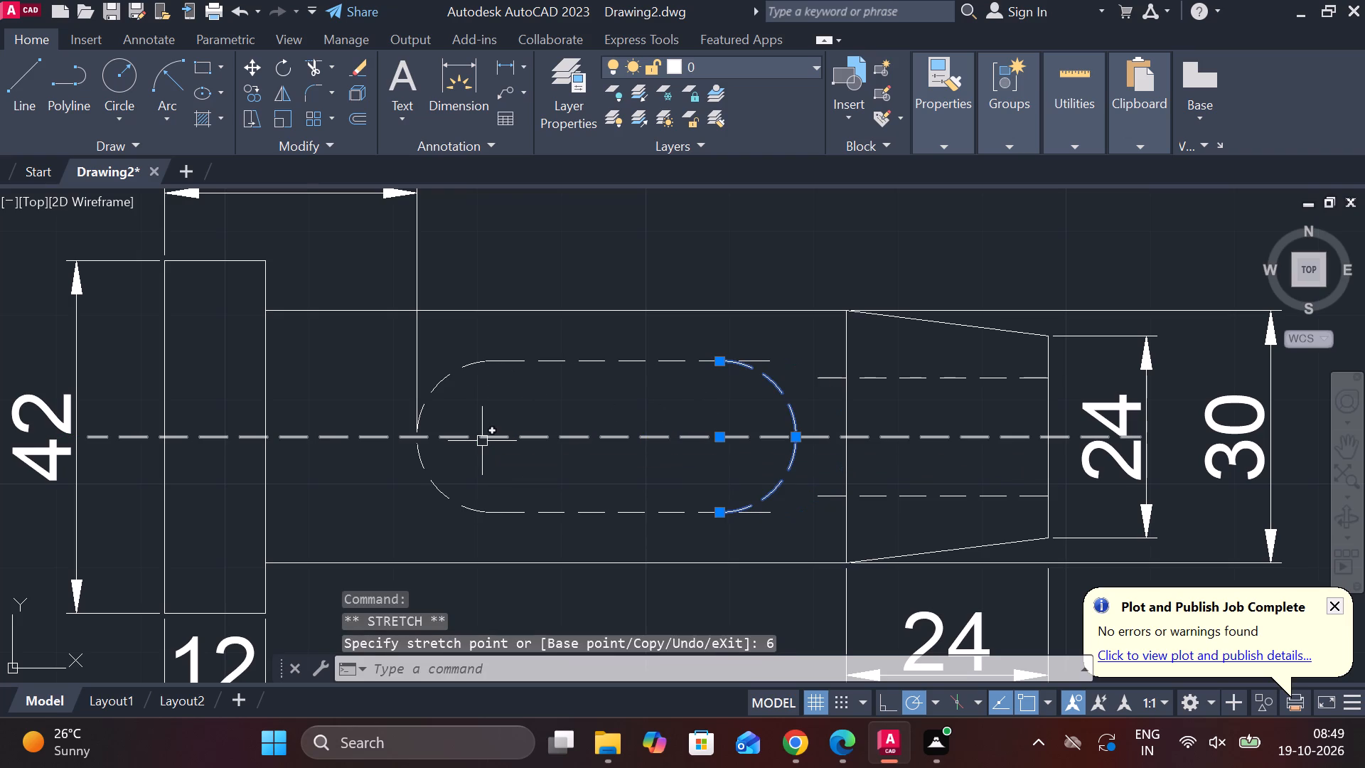
key("Escape")
Trim the slot's upper and lower straight lines where they overhang the moved end arc.
type("TR")
key("space")
left_click(766, 363)
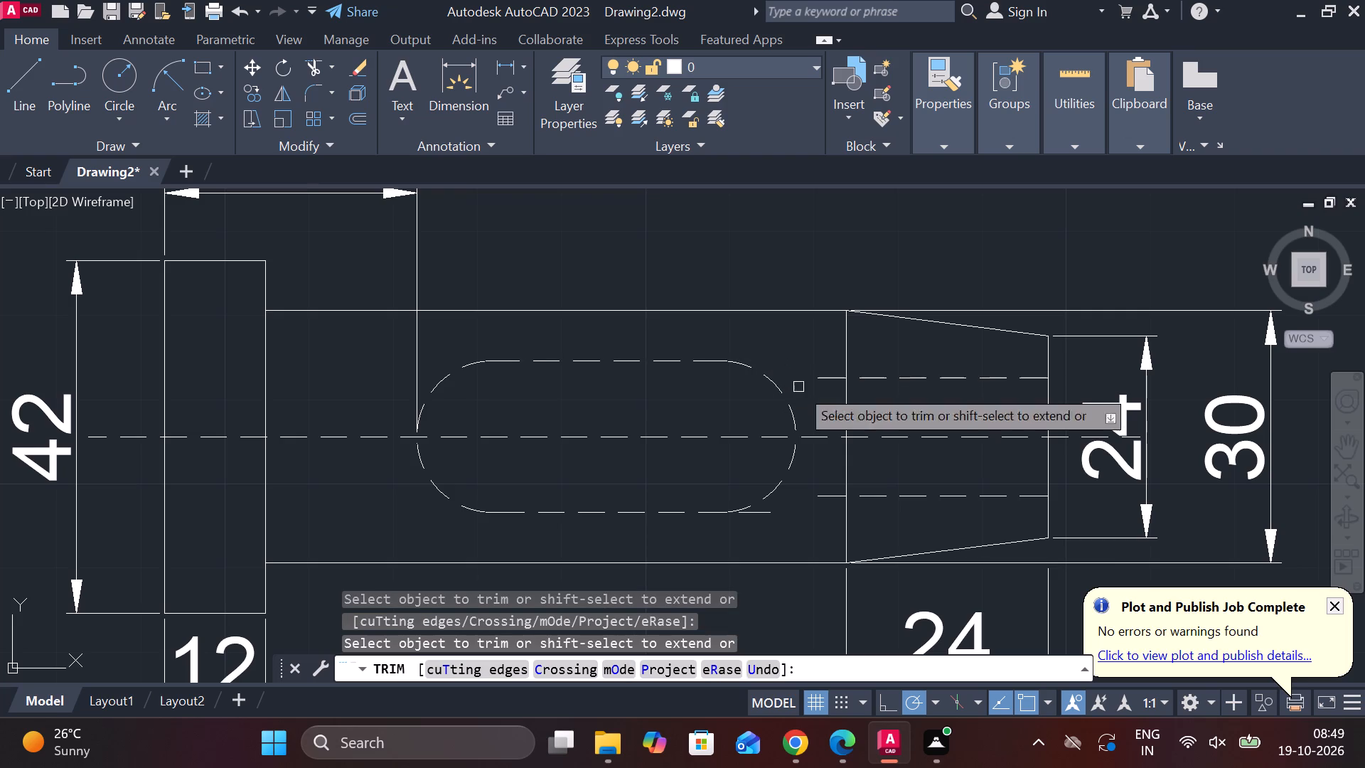
left_click(757, 518)
key("Escape")
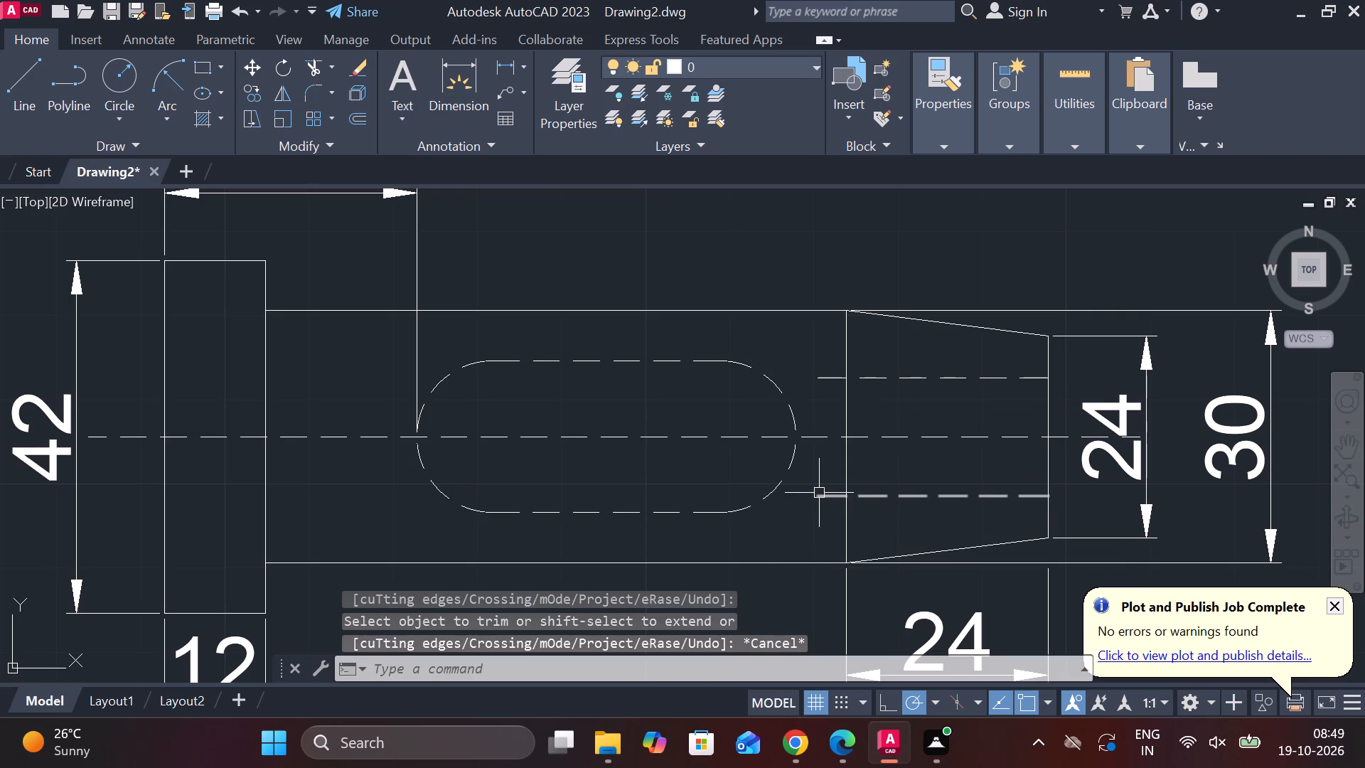
Extend both dashed bore lines toward the head to meet the slot's end arc.
type("EX")
key("space")
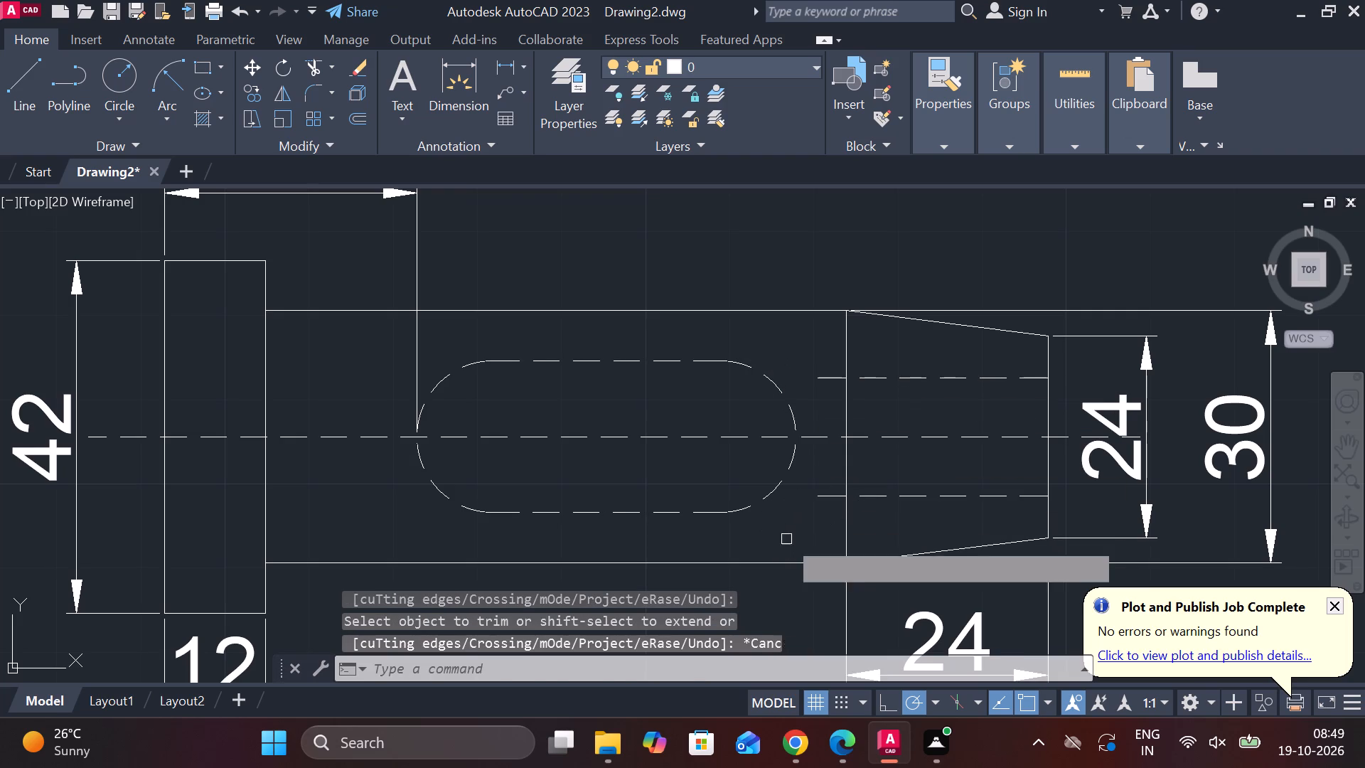
left_click(830, 496)
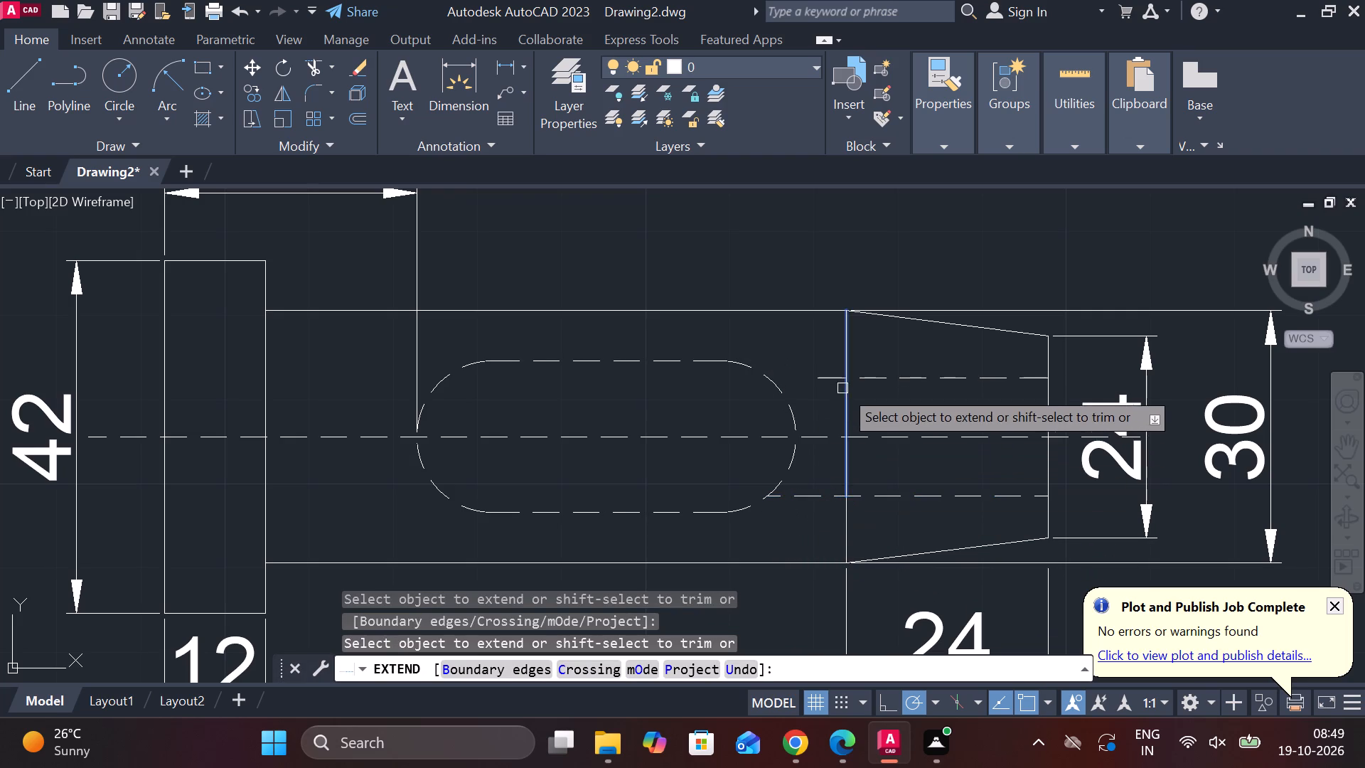
left_click(833, 375)
key("Escape")
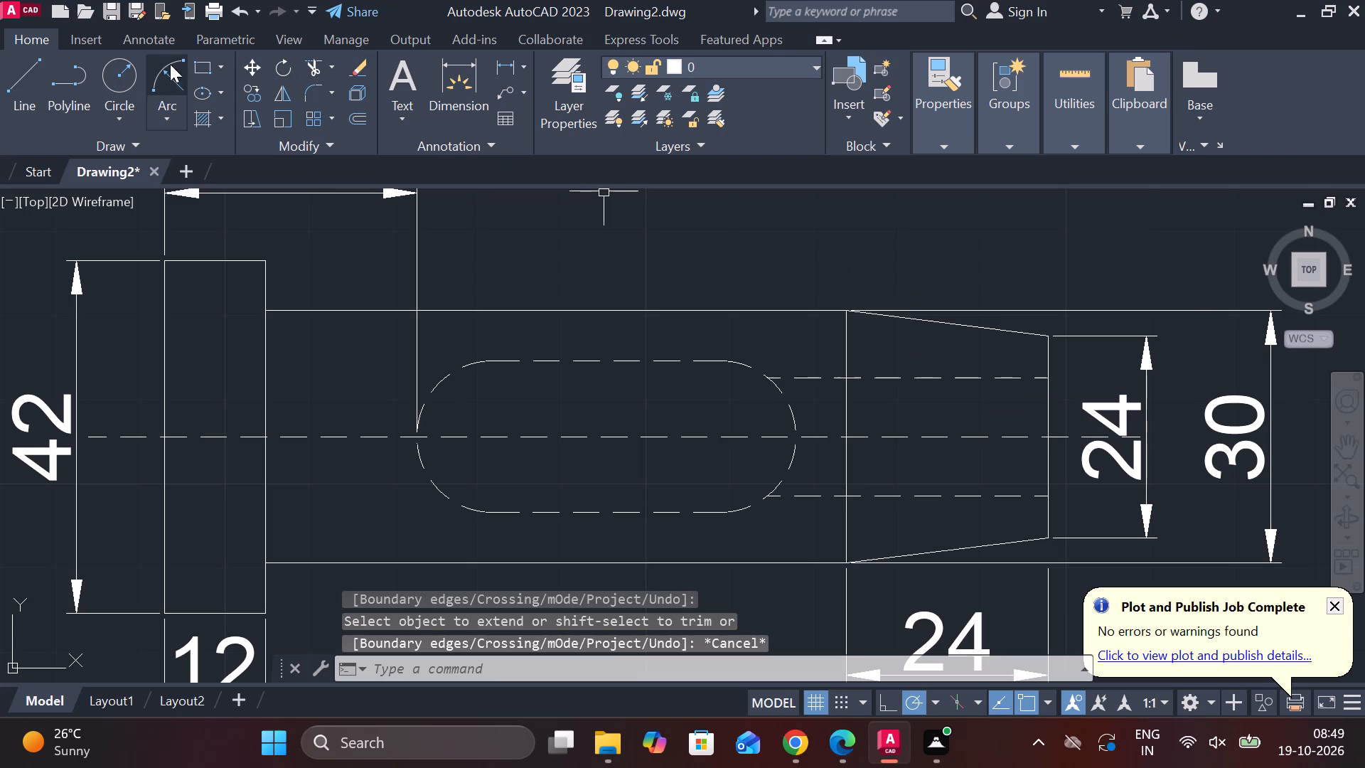
Add a linear dimension for the slot's overall length, in line with the 30 dimension above the pin.
left_click(500, 62)
left_click(417, 439)
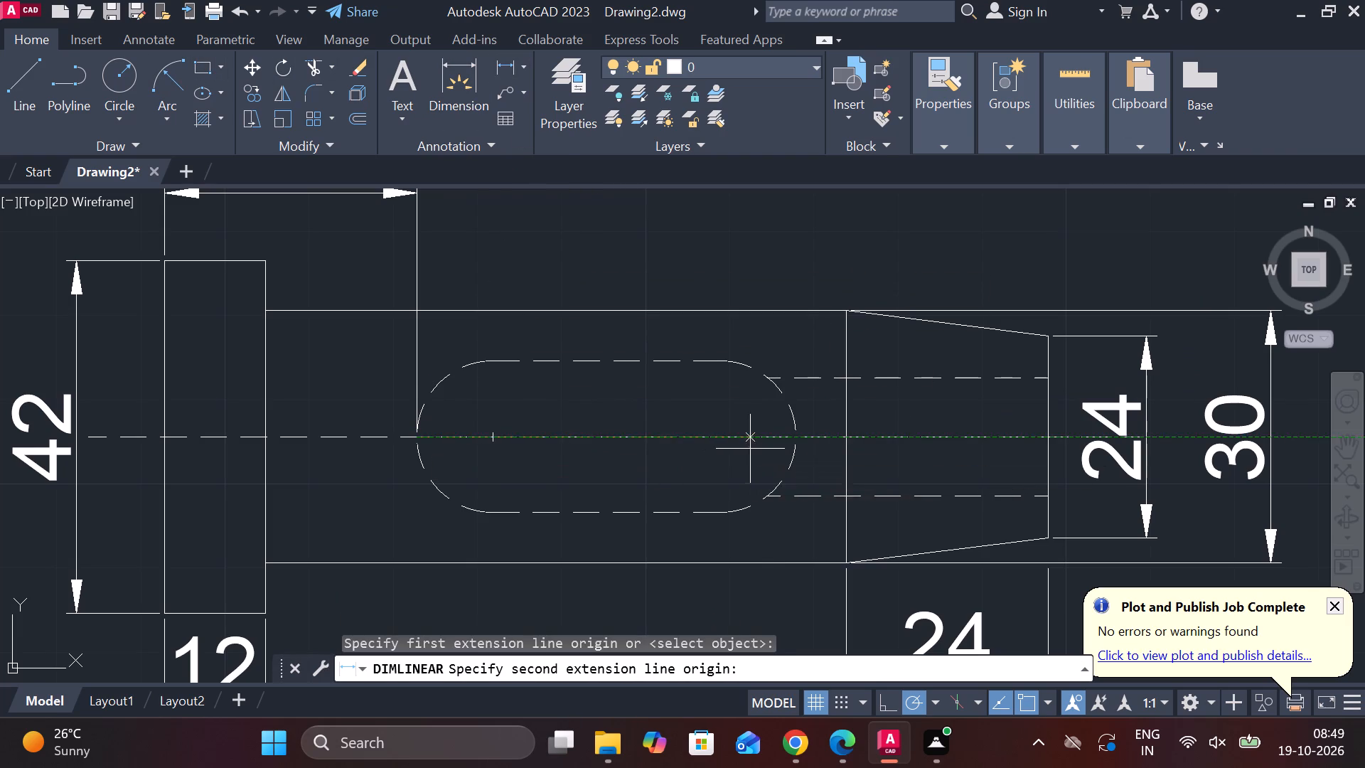
left_click(796, 442)
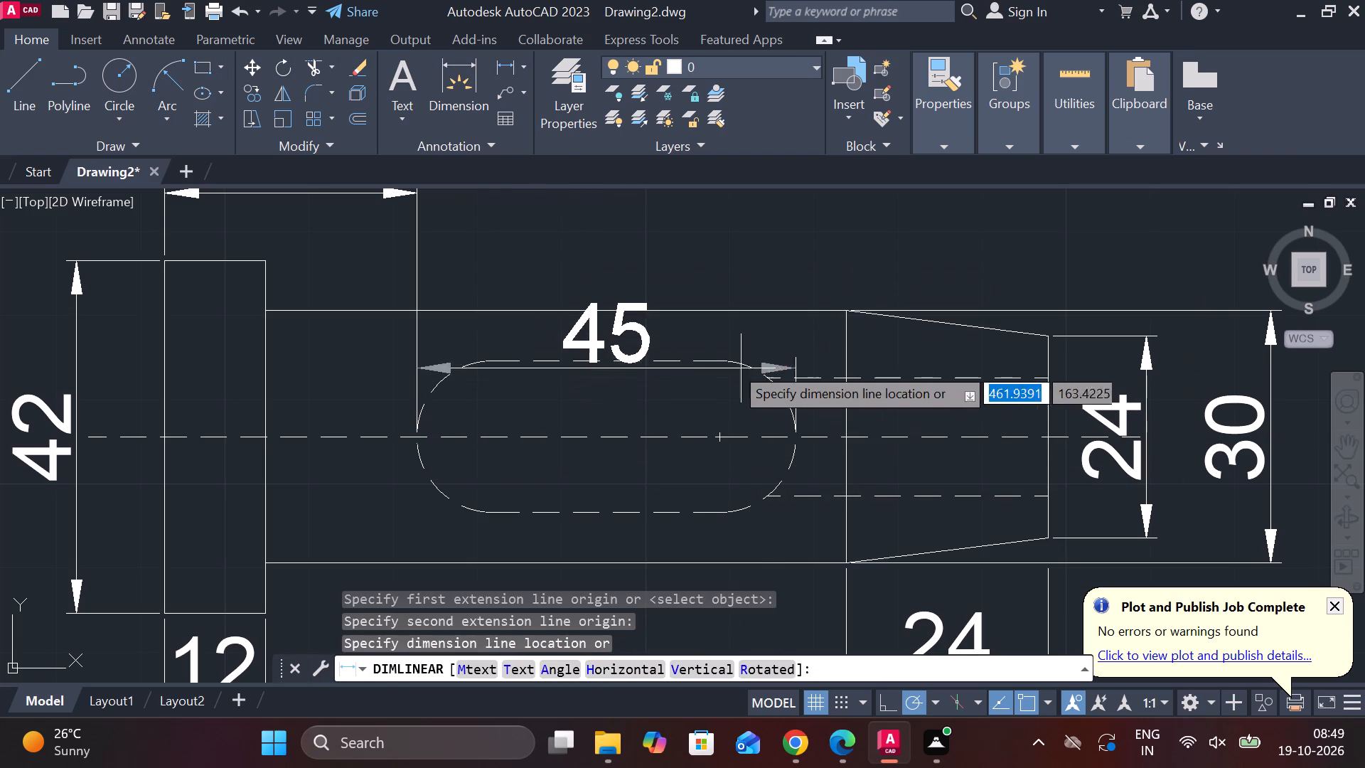
middle_click_drag(421, 261, 442, 337)
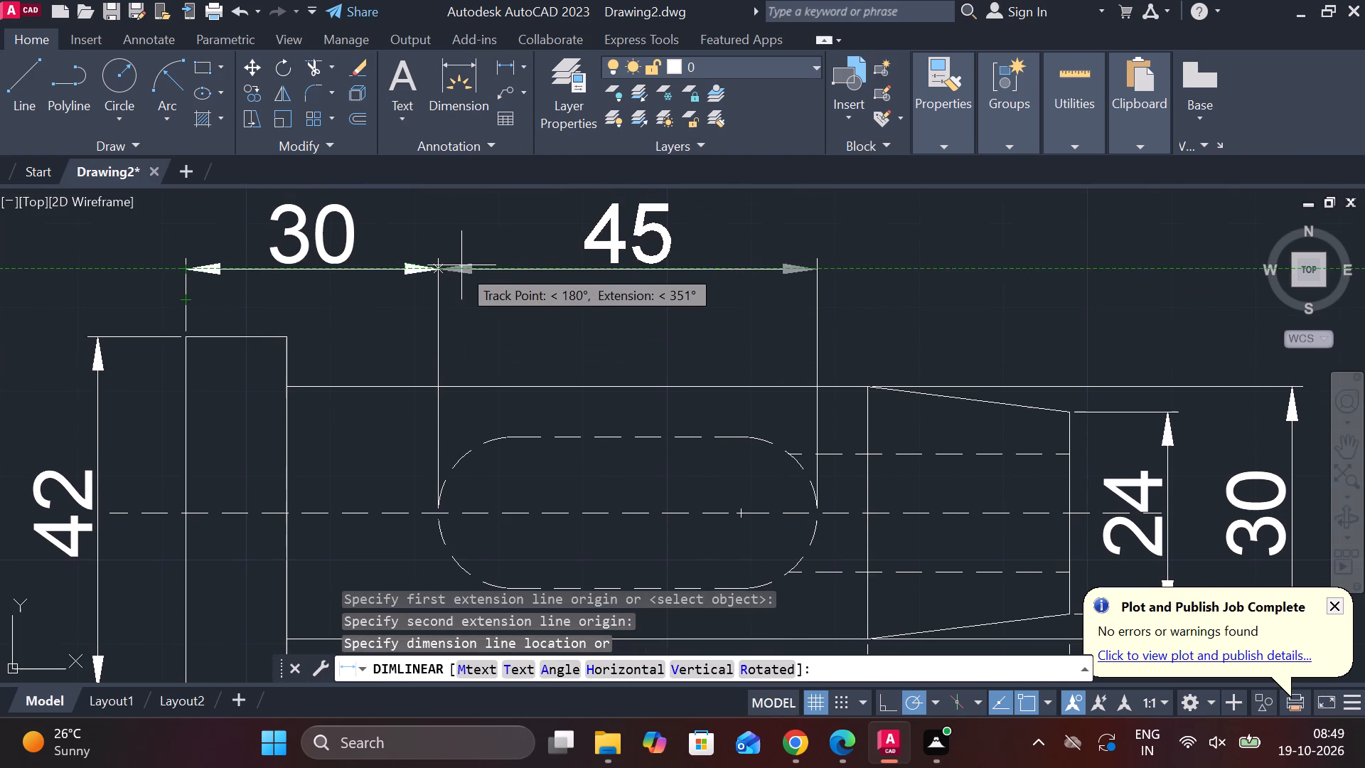
left_click(459, 271)
Add a vertical linear dimension between the two dashed bore lines at the pin's tapered end, placed just inside the end face.
scroll(791, 351, "down", 1)
middle_click_drag(914, 349, 816, 310)
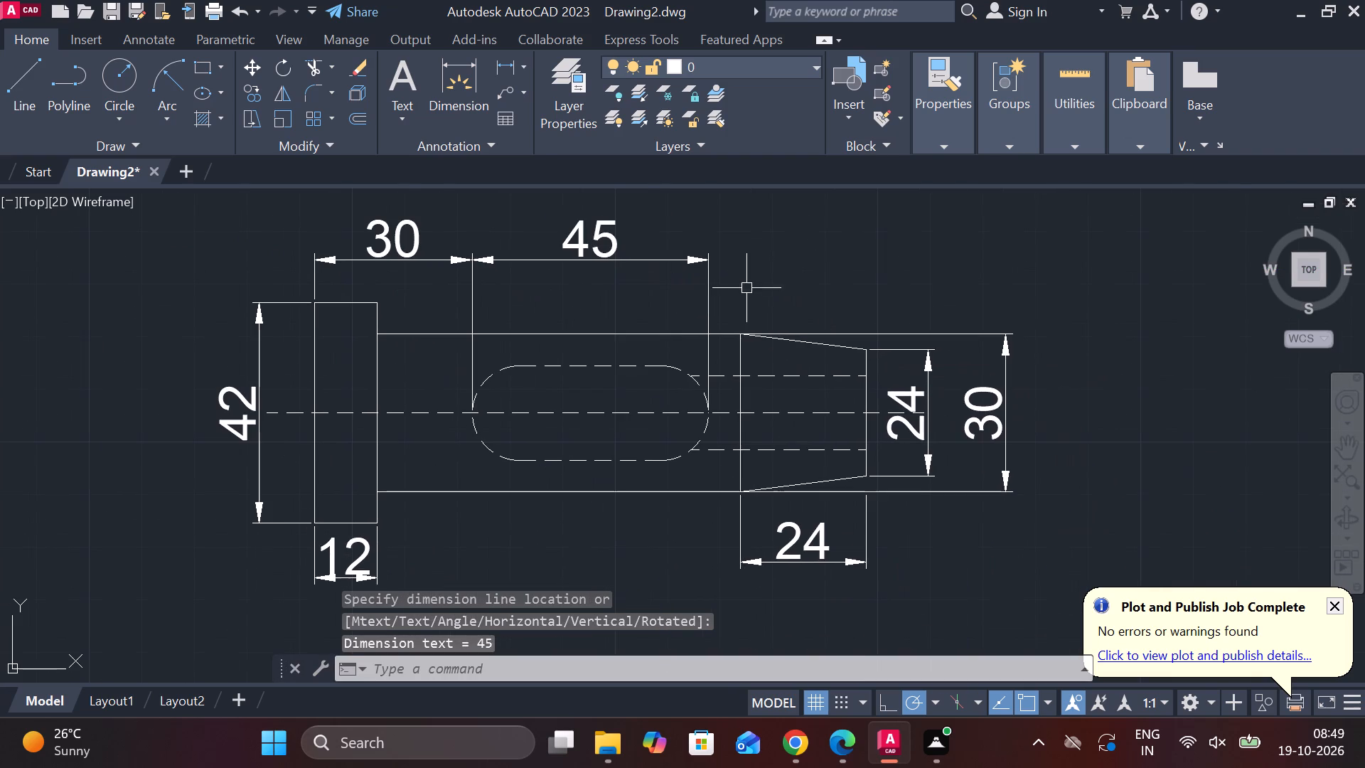
left_click(508, 67)
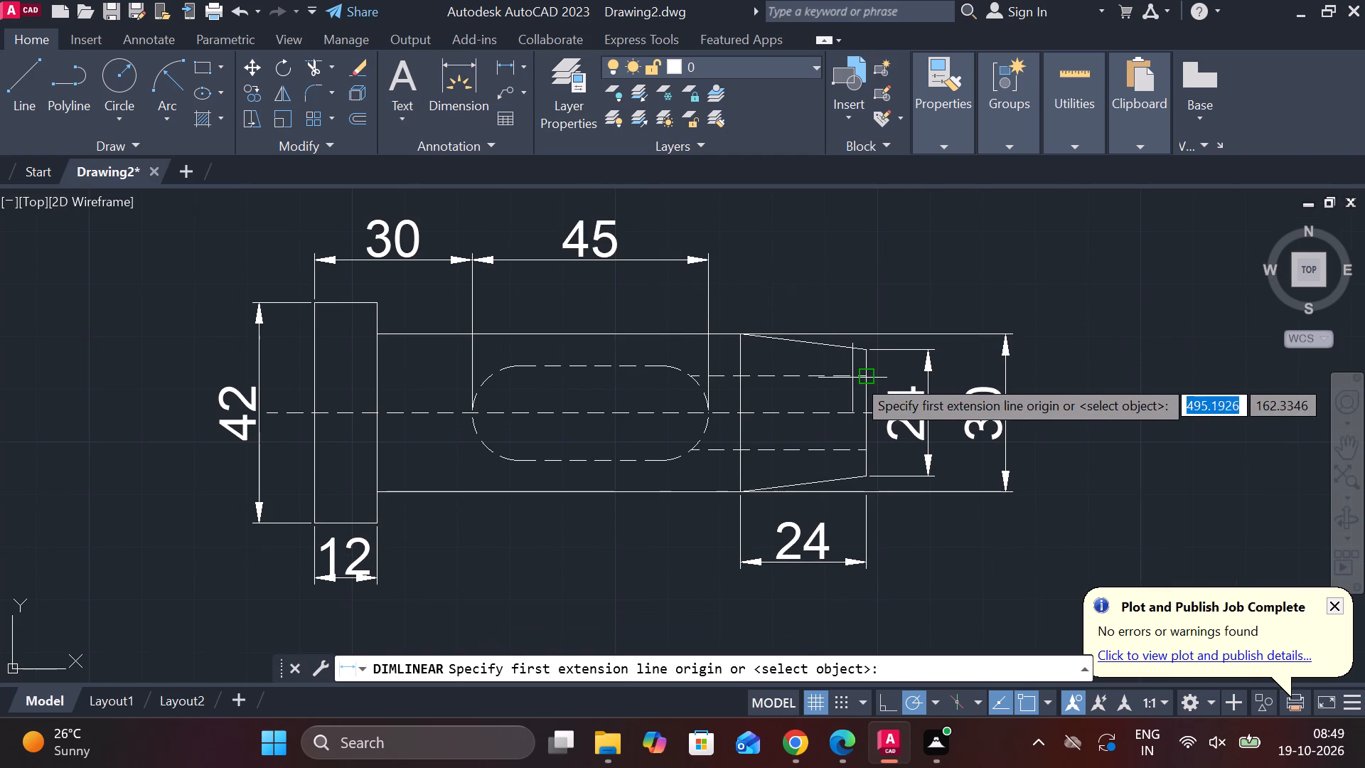
left_click(858, 377)
left_click(869, 459)
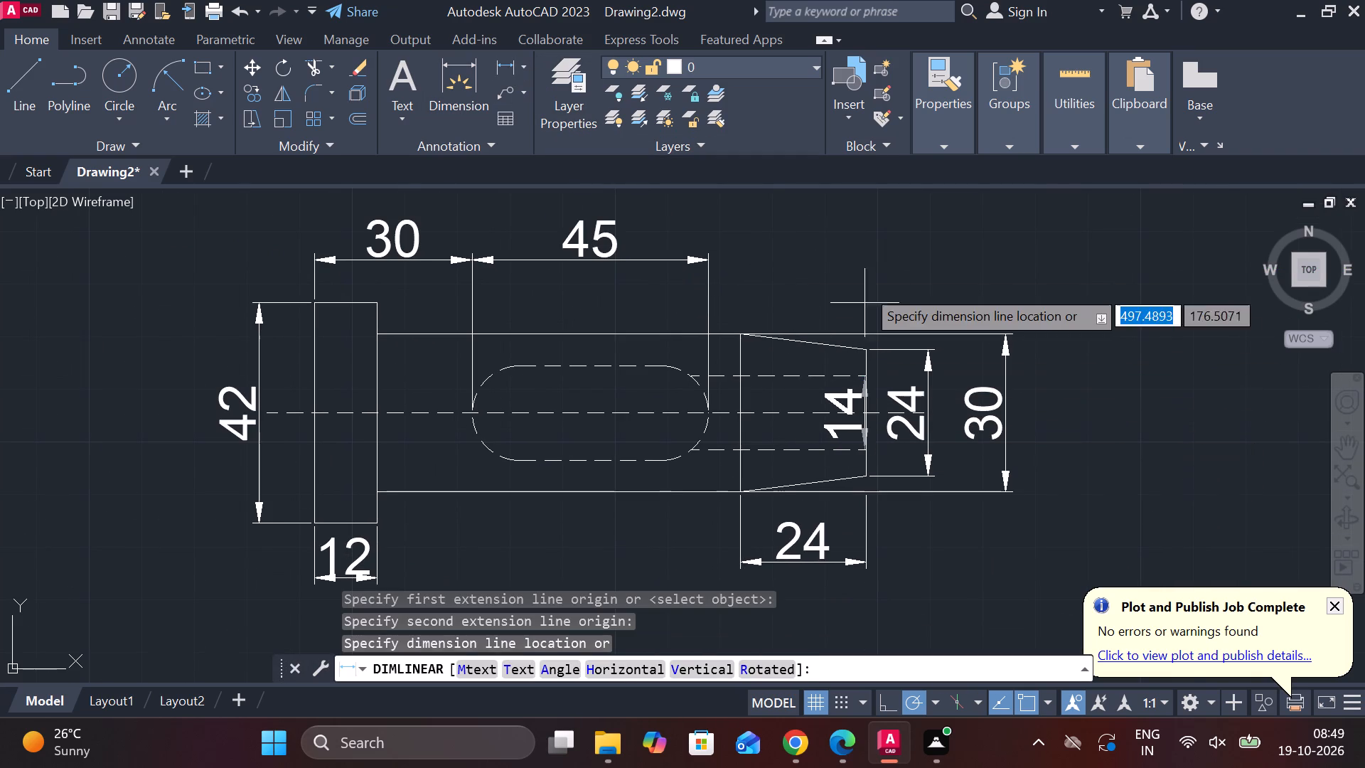
left_click(840, 338)
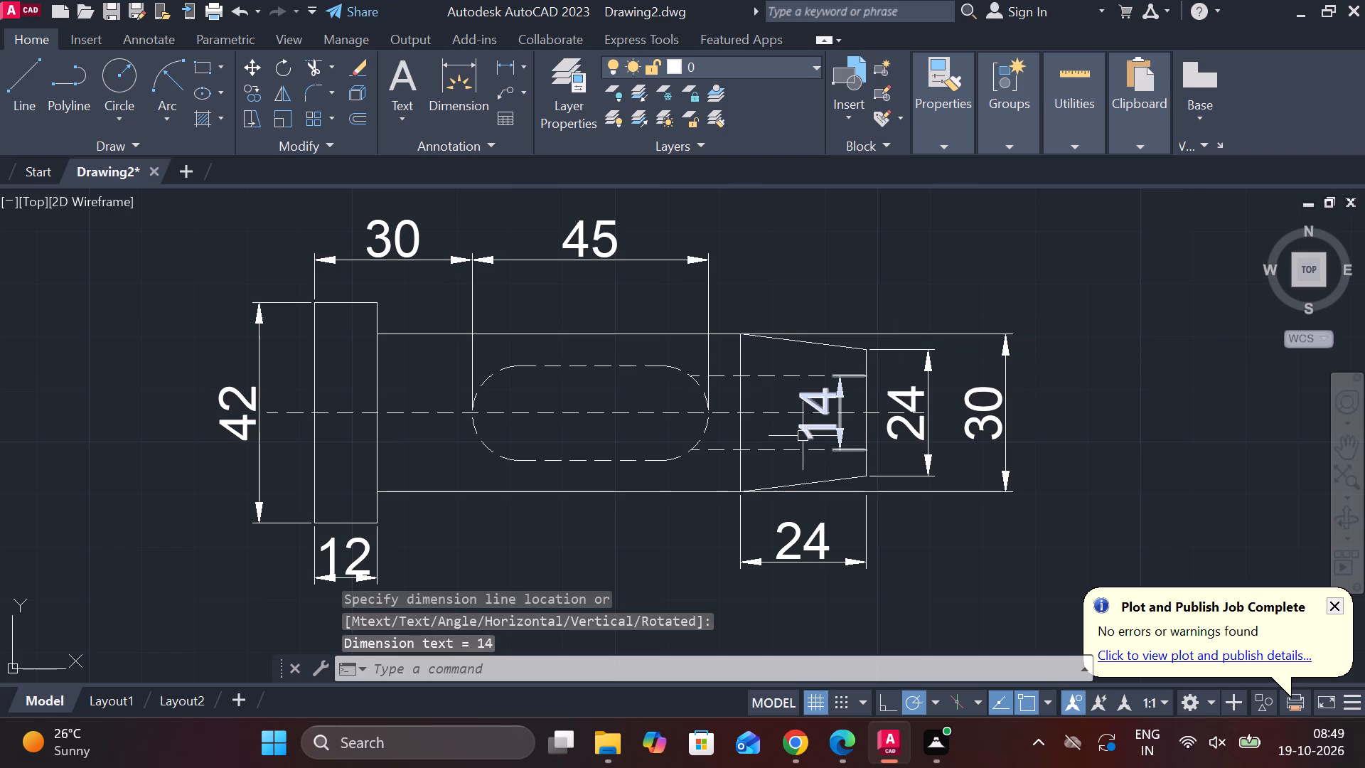
Add the prefix M to the bore dimension's text so it reads M14.
double_click(803, 436)
key("m")
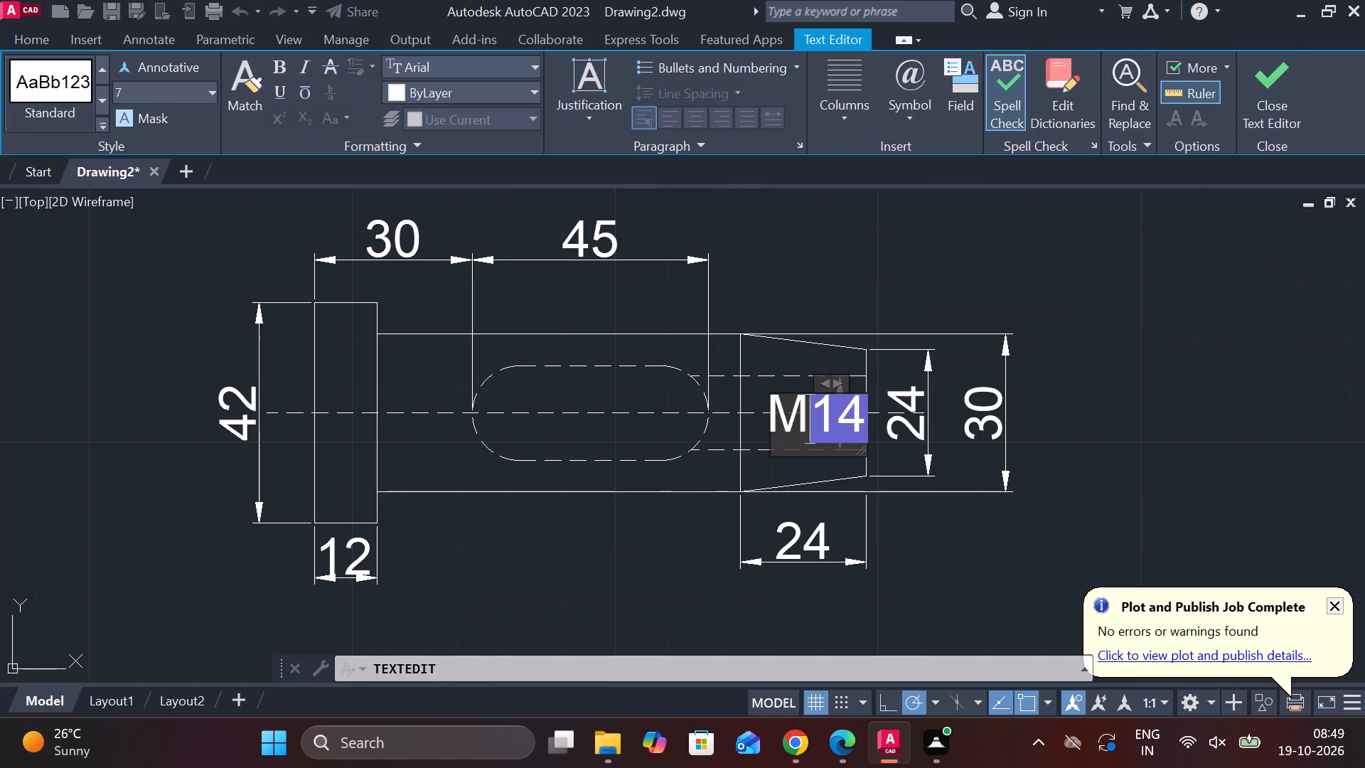
left_click(1275, 58)
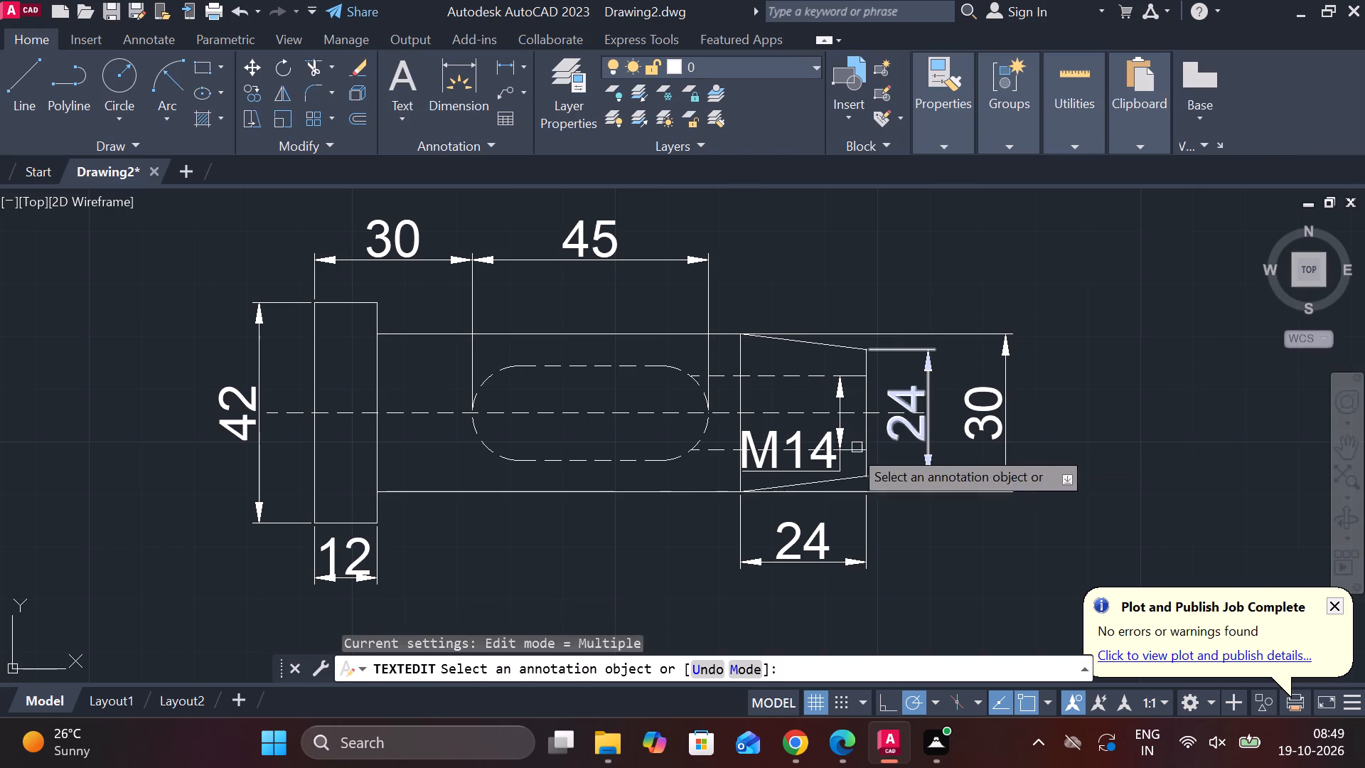
key("Escape")
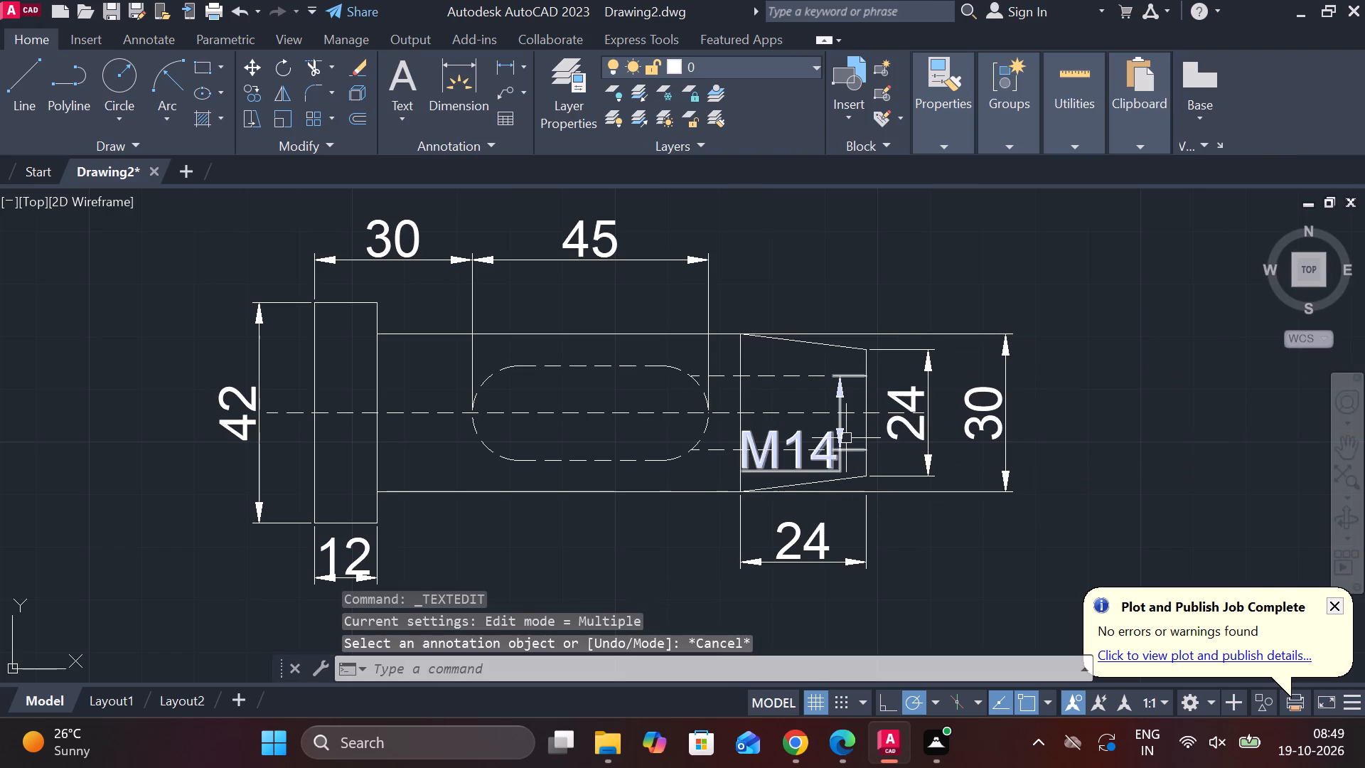
Move the M14 dimension text above the tapered end, clear of the pin outline.
left_click(846, 438)
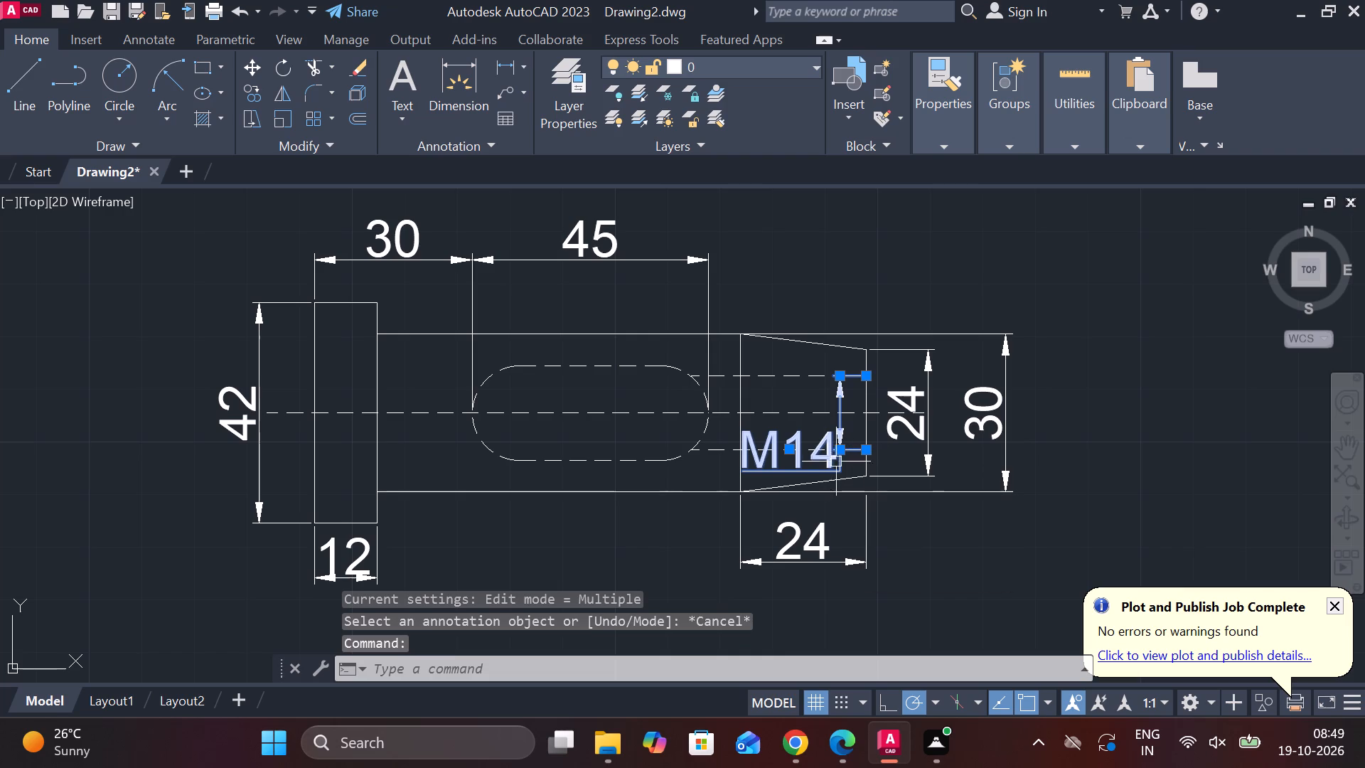
left_click(791, 452)
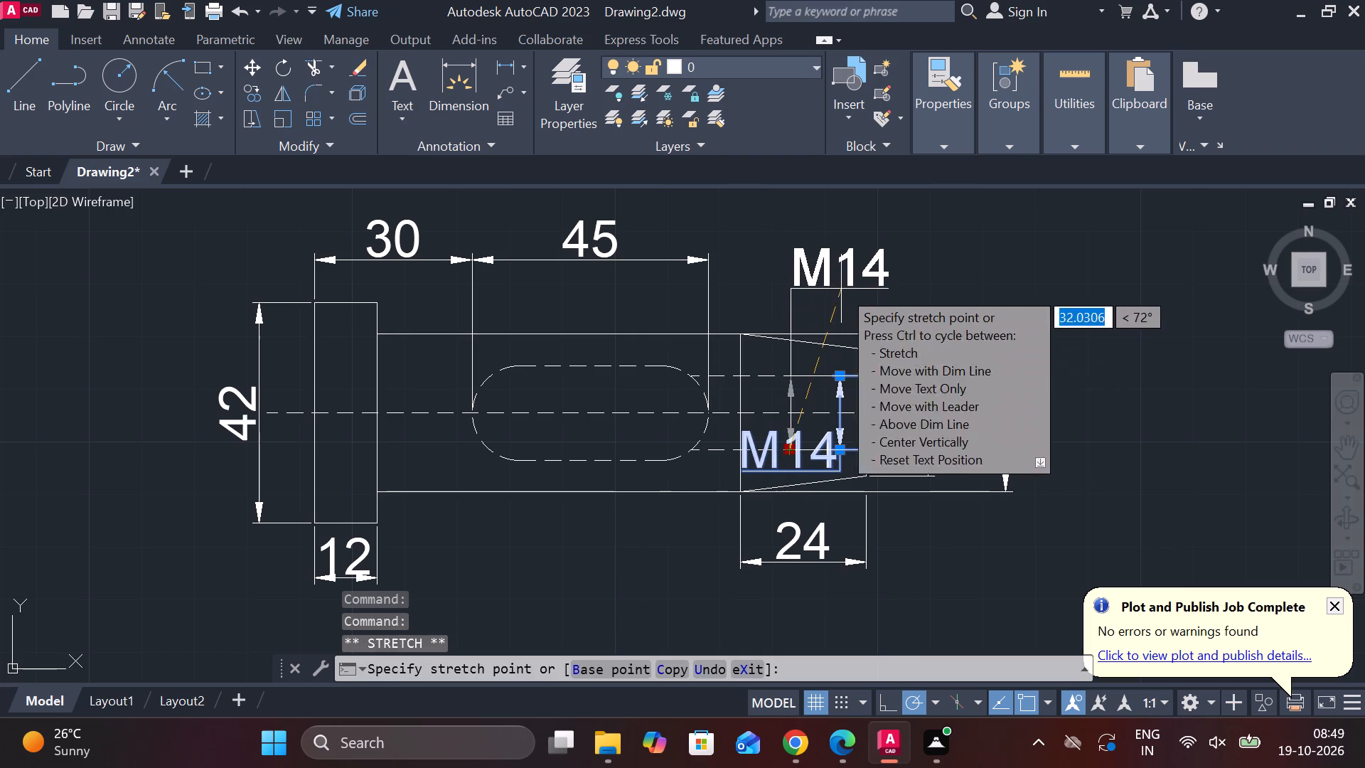
left_click(889, 298)
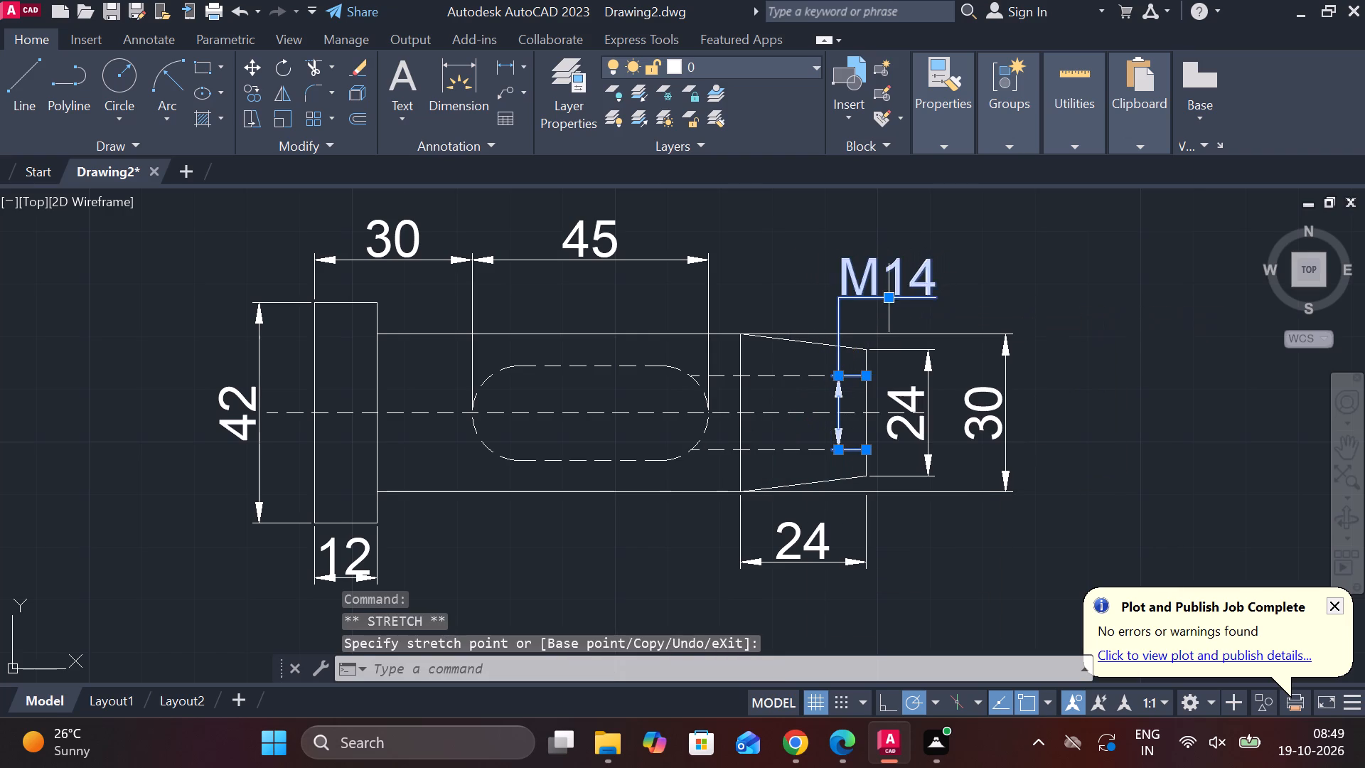
key("Escape")
Add a linear dimension for the shank length between the head and the taper, in line with the 24 dimension below the pin.
scroll(956, 452, "down", 2)
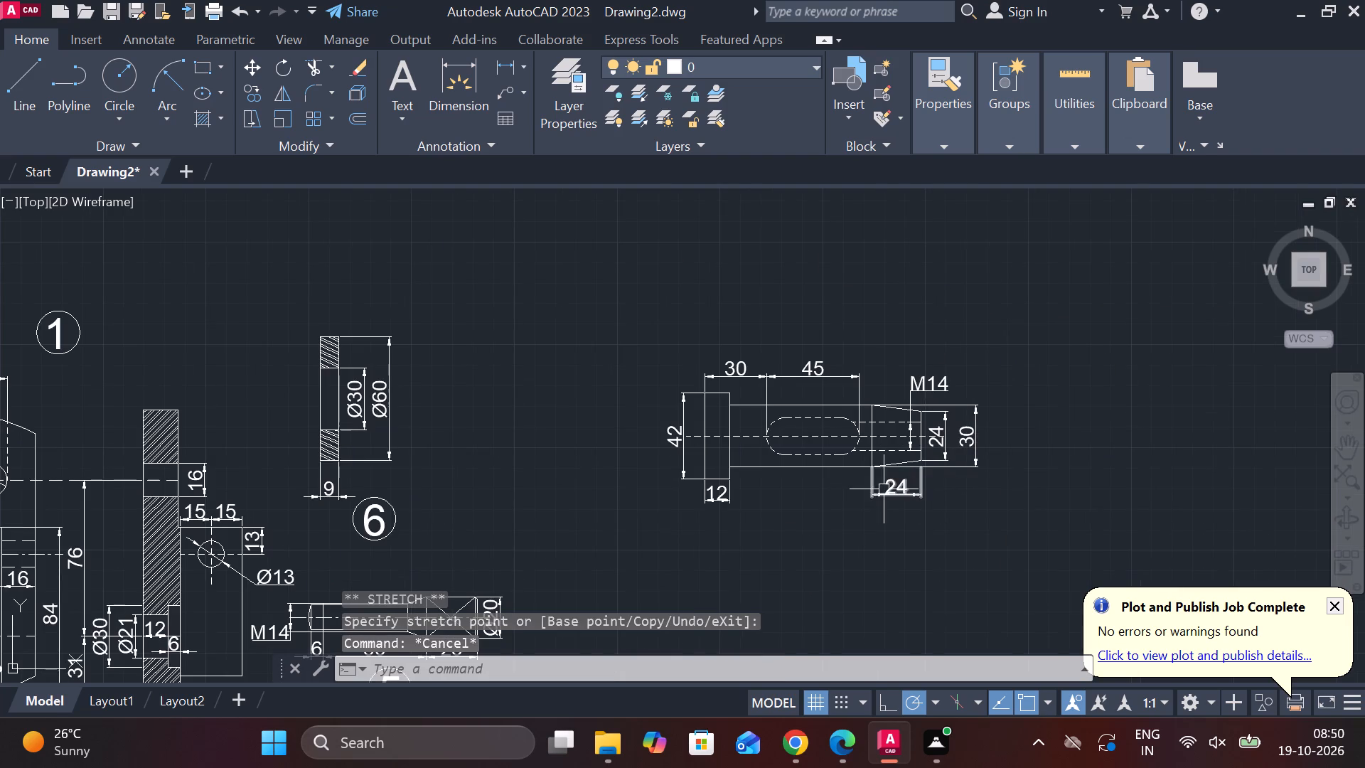
left_click(518, 65)
scroll(796, 478, "up", 1)
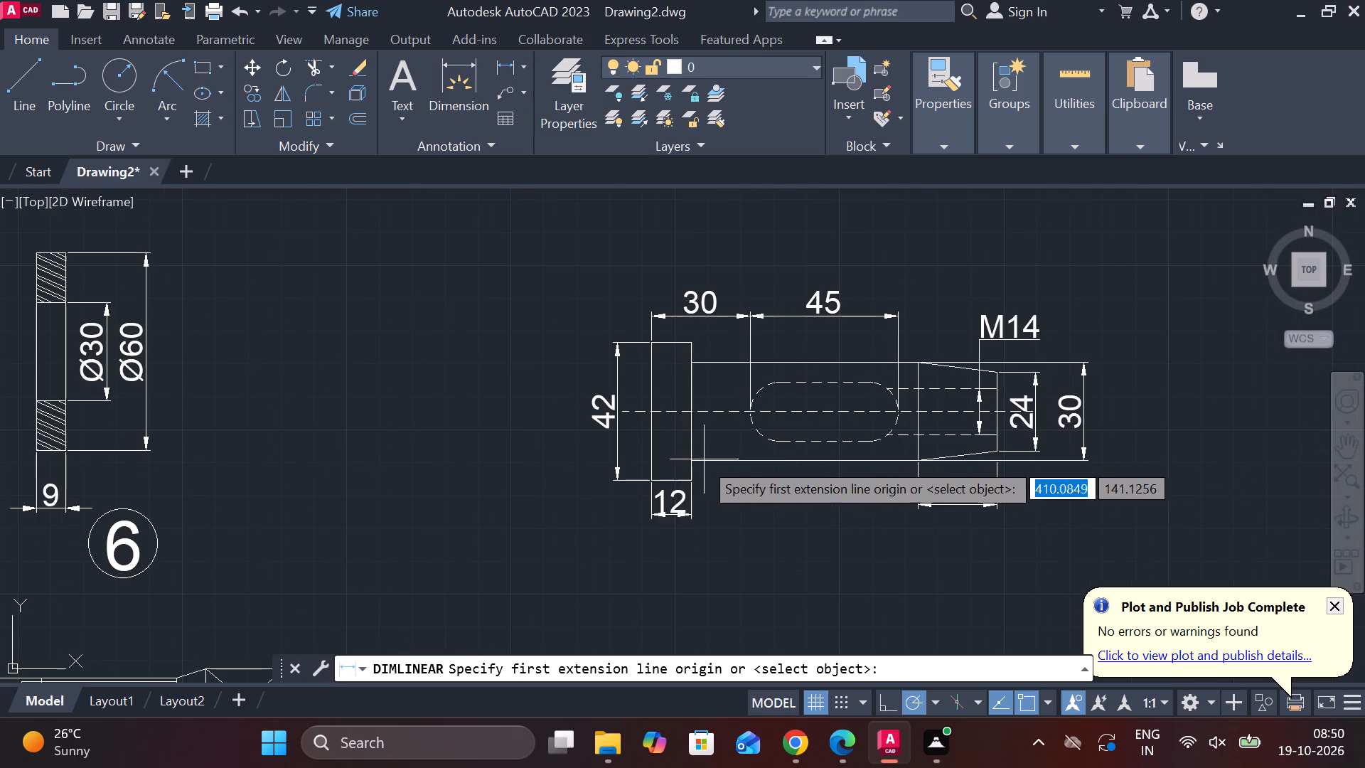
left_click(688, 460)
left_click(919, 462)
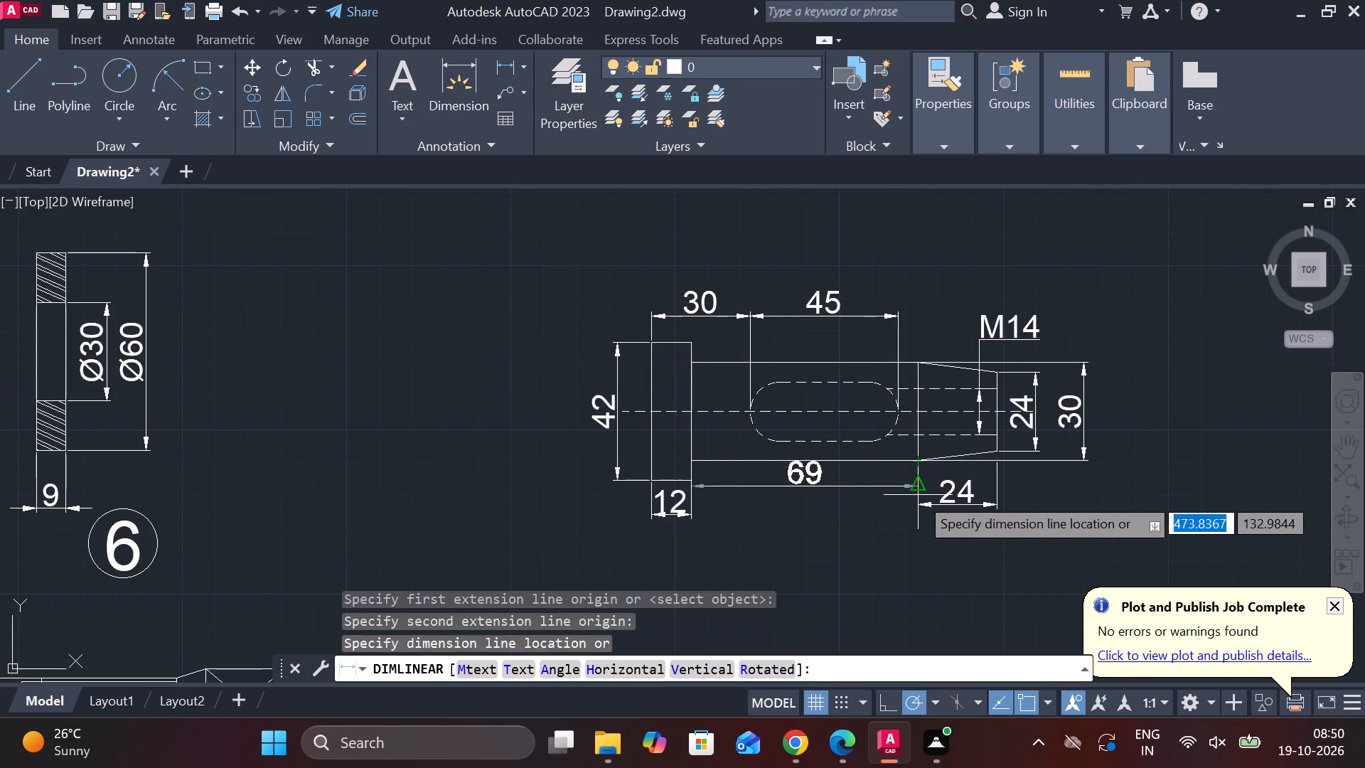
left_click(918, 502)
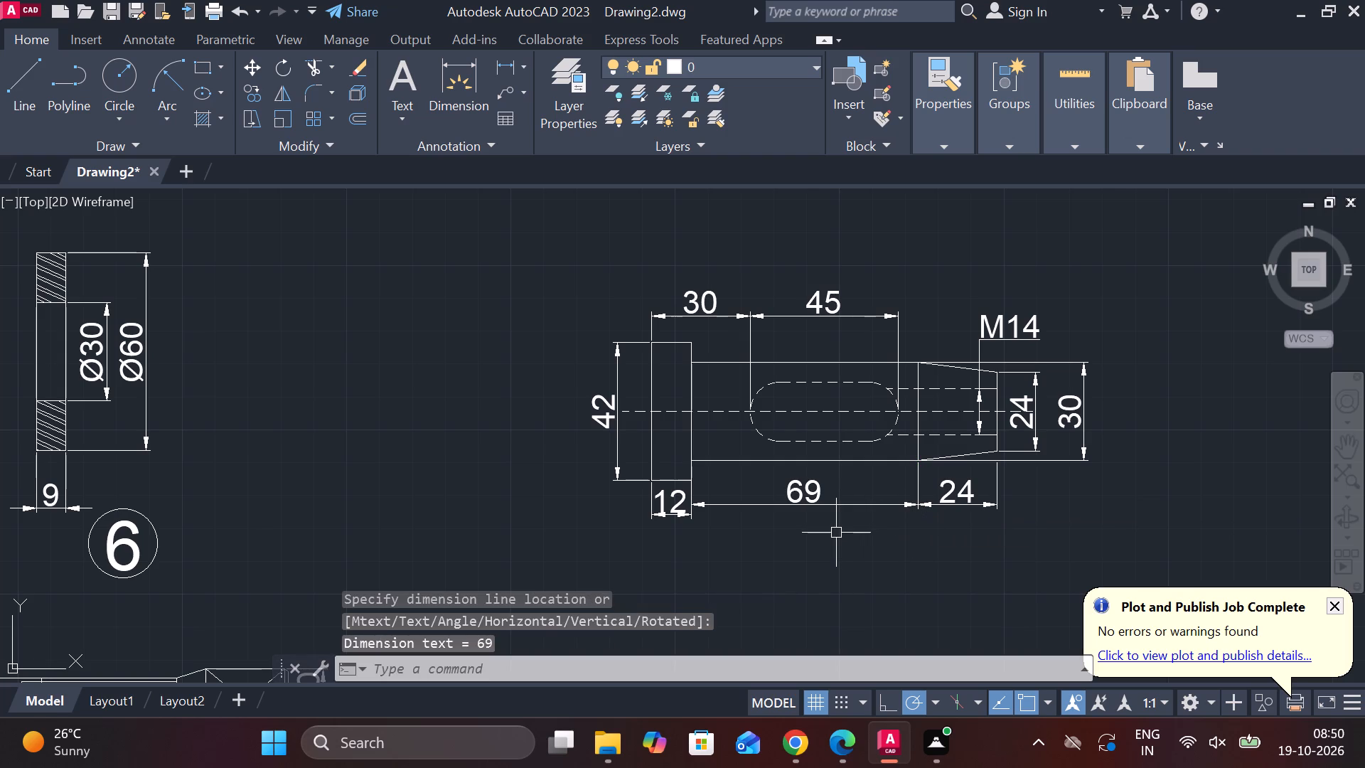
Lower the 69 and 24 dimension lines below the pin to align with the head's 12 dimension line.
scroll(836, 533, "up", 1)
middle_click_drag(836, 533, 880, 485)
left_click(763, 445)
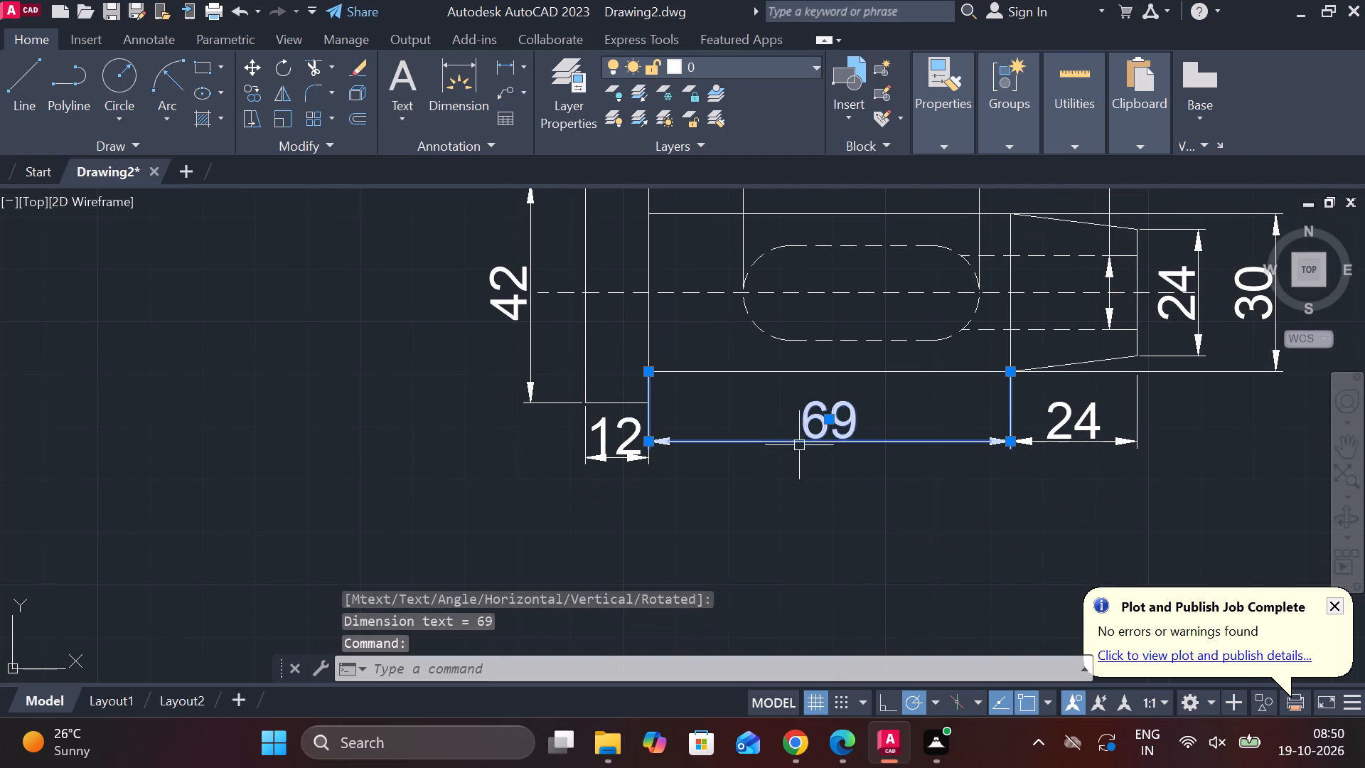
left_click(651, 443)
scroll(651, 445, "up", 2)
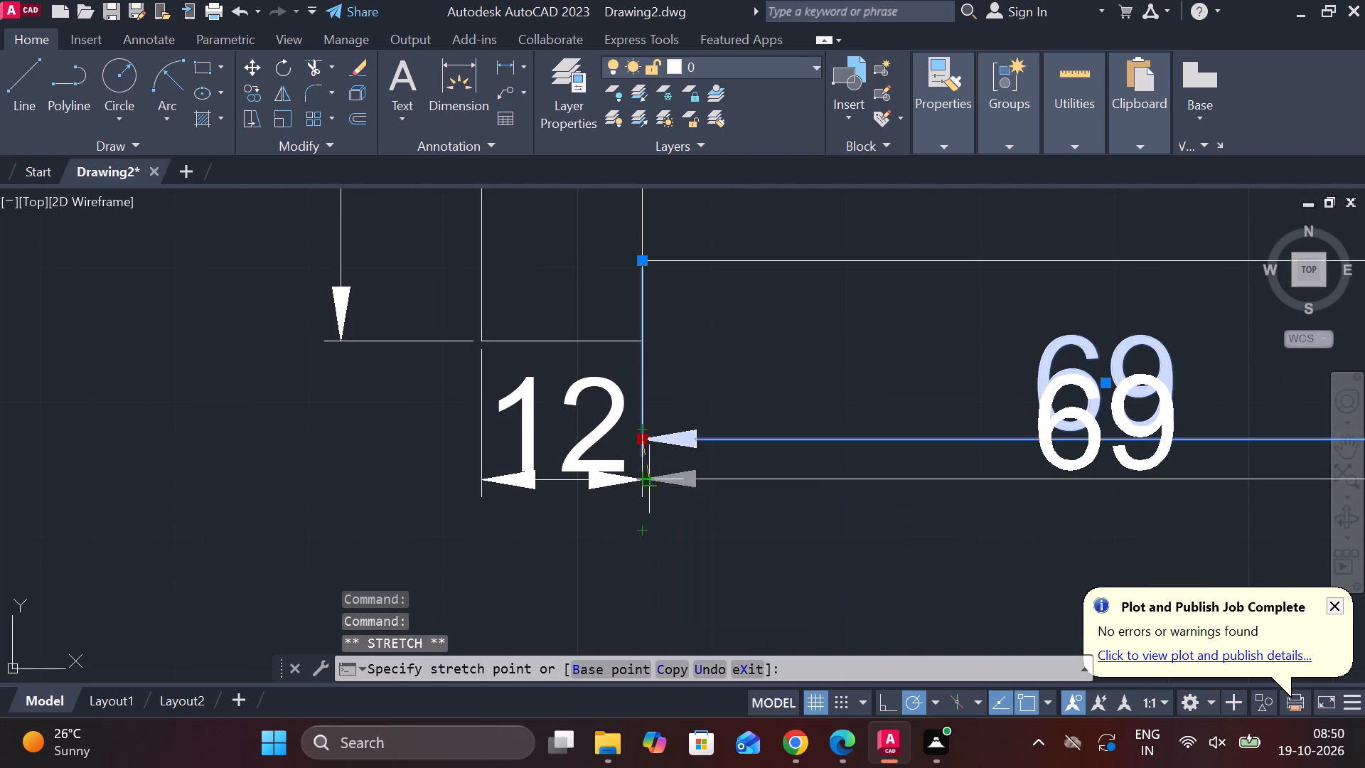
left_click(650, 475)
scroll(810, 483, "down", 2)
middle_click_drag(969, 481, 778, 454)
left_click(962, 433)
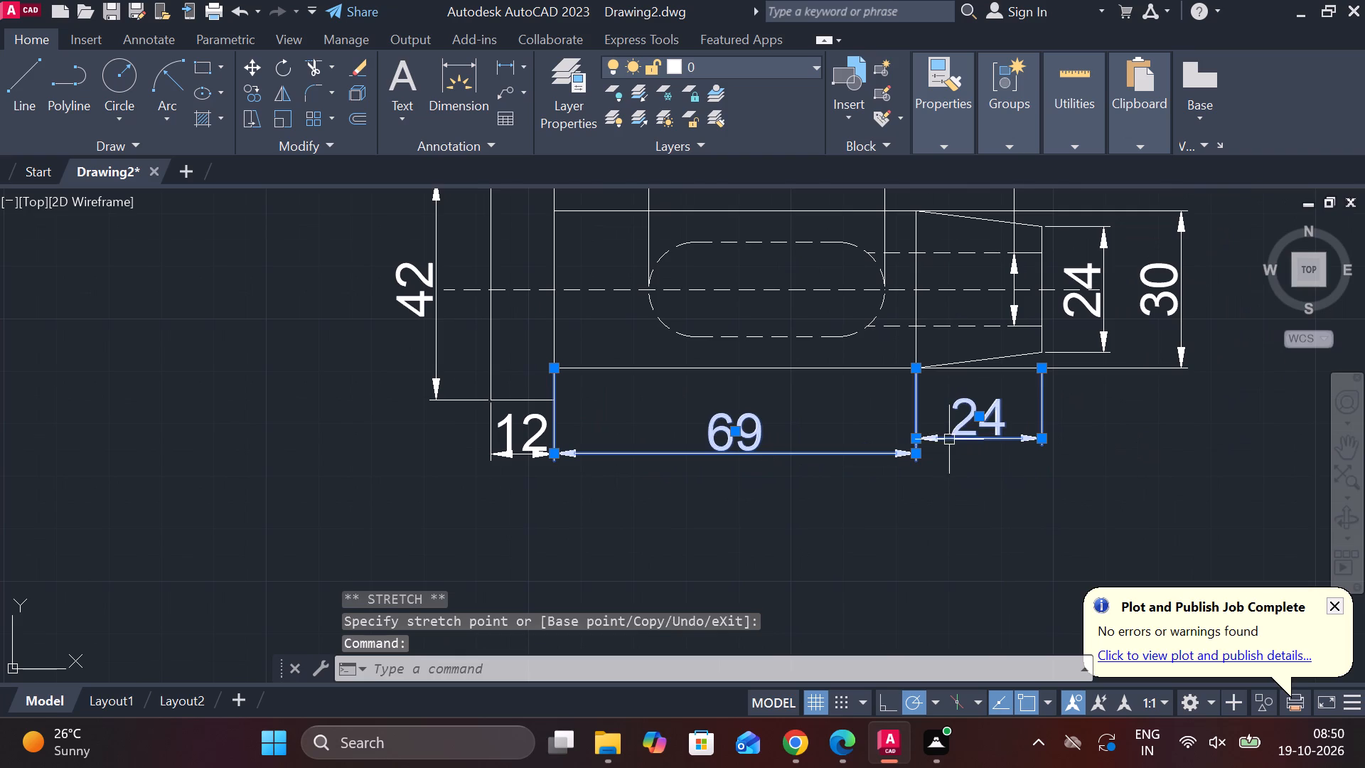
left_click(914, 442)
left_click(914, 452)
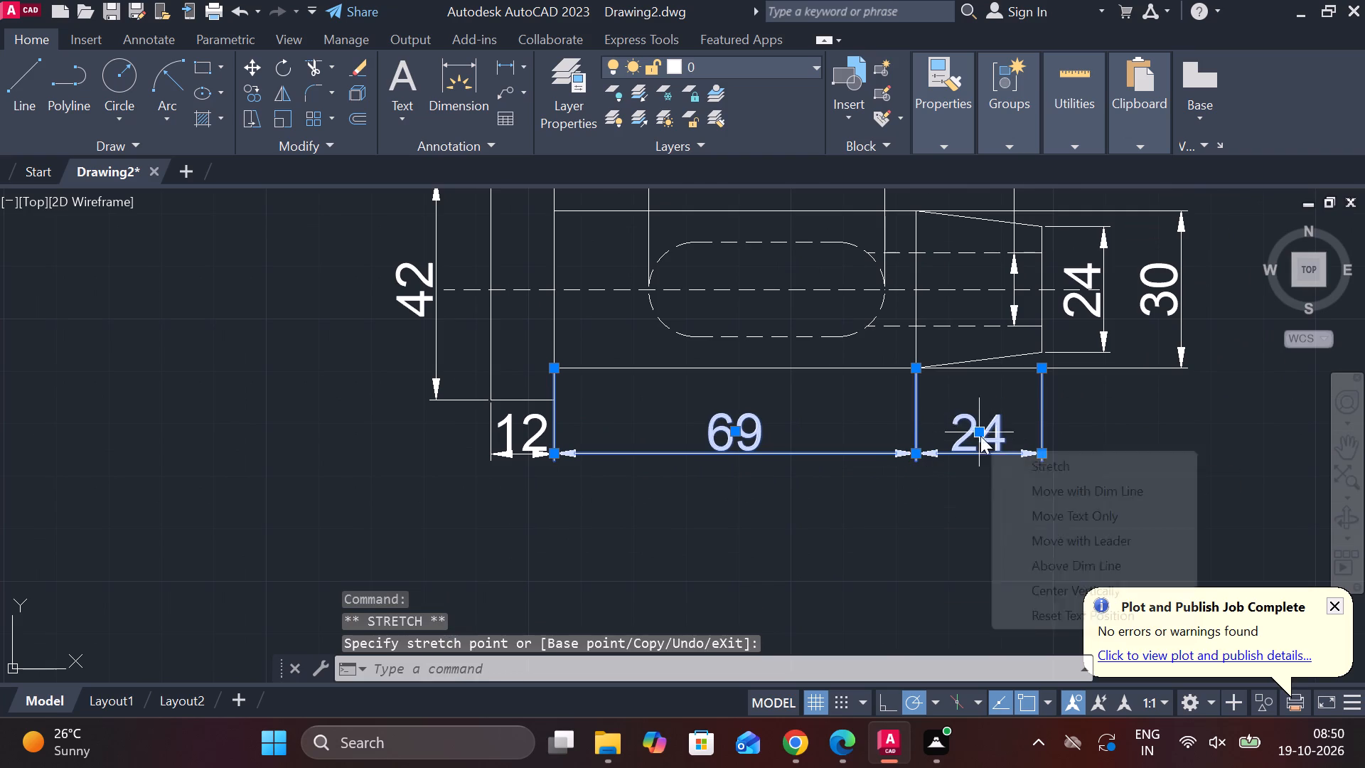
key("Escape")
Add a radius dimension to the slot's end arc nearer the head, with its text below the slot.
scroll(882, 455, "down", 1)
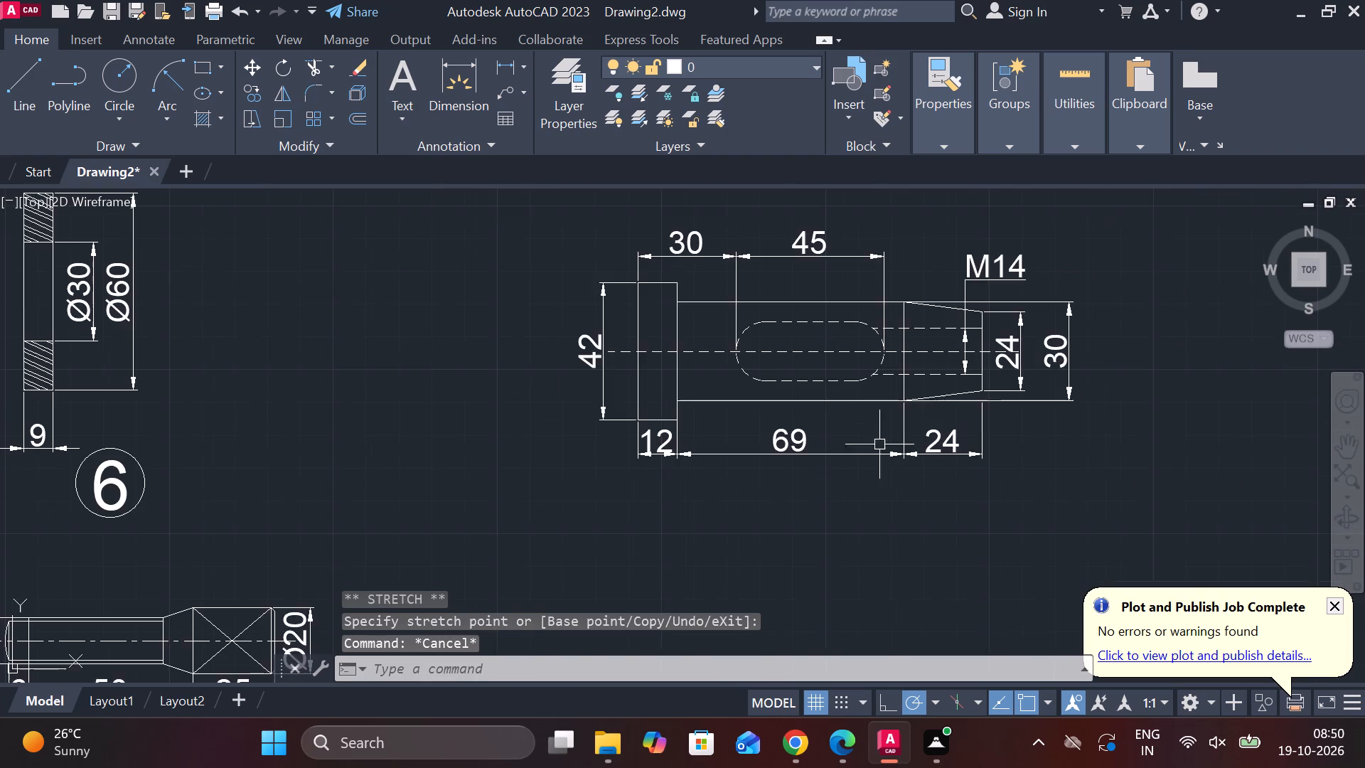
middle_click_drag(882, 426, 896, 462)
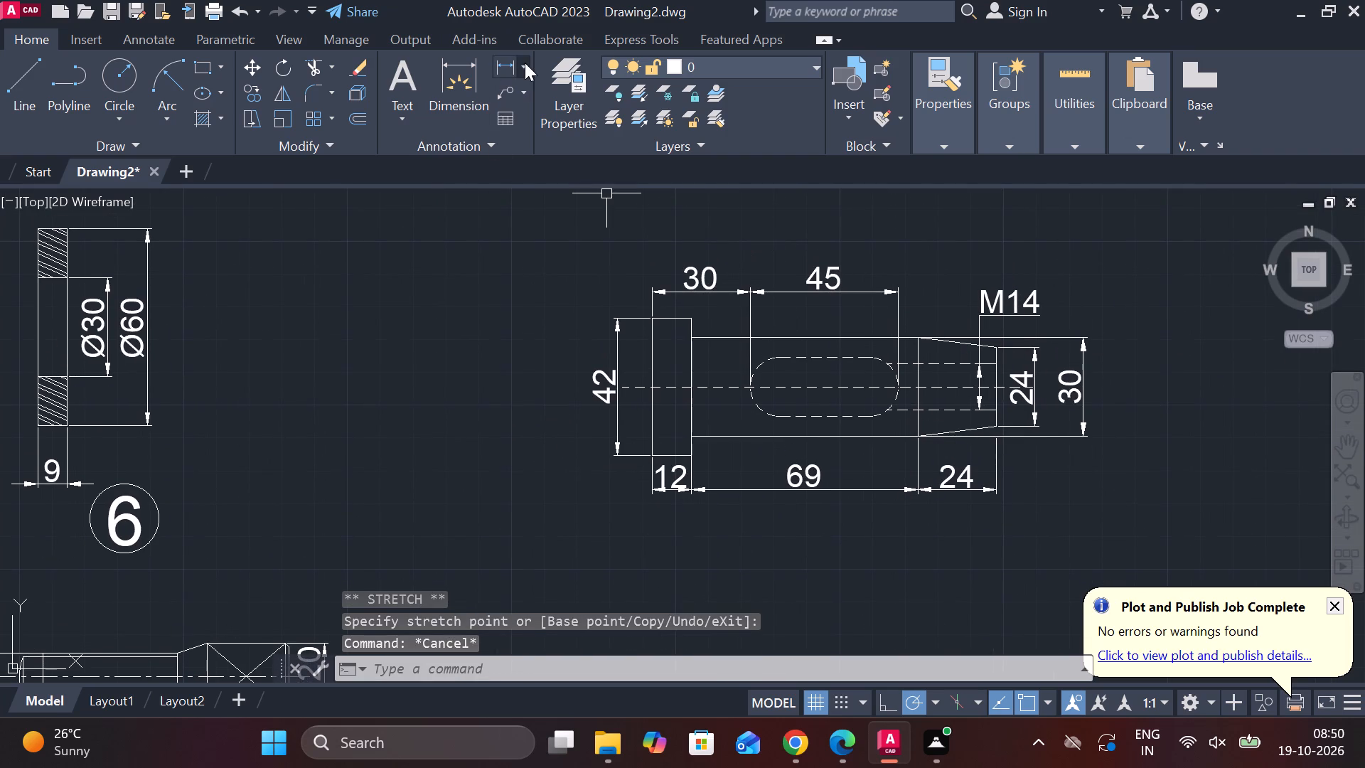
left_click(525, 63)
left_click(547, 280)
scroll(851, 422, "up", 2)
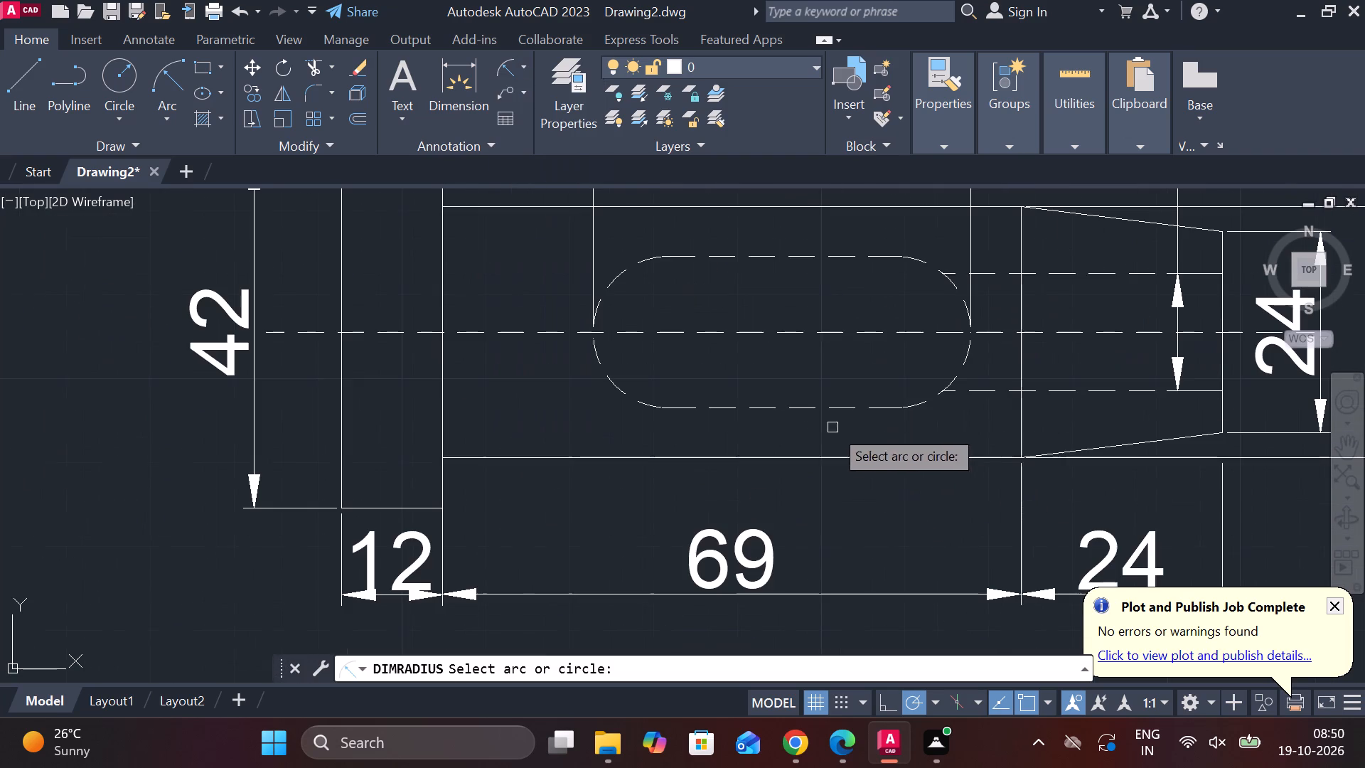
left_click(630, 393)
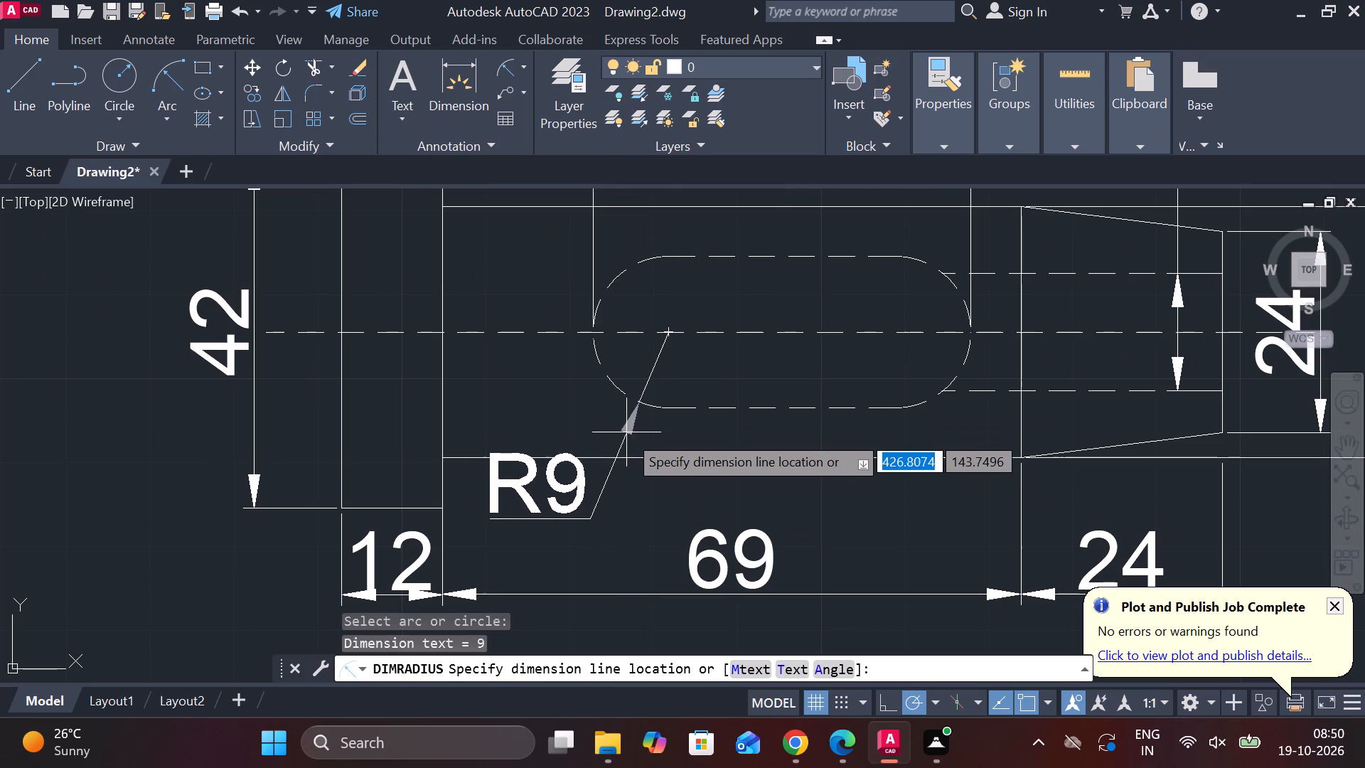
left_click(601, 536)
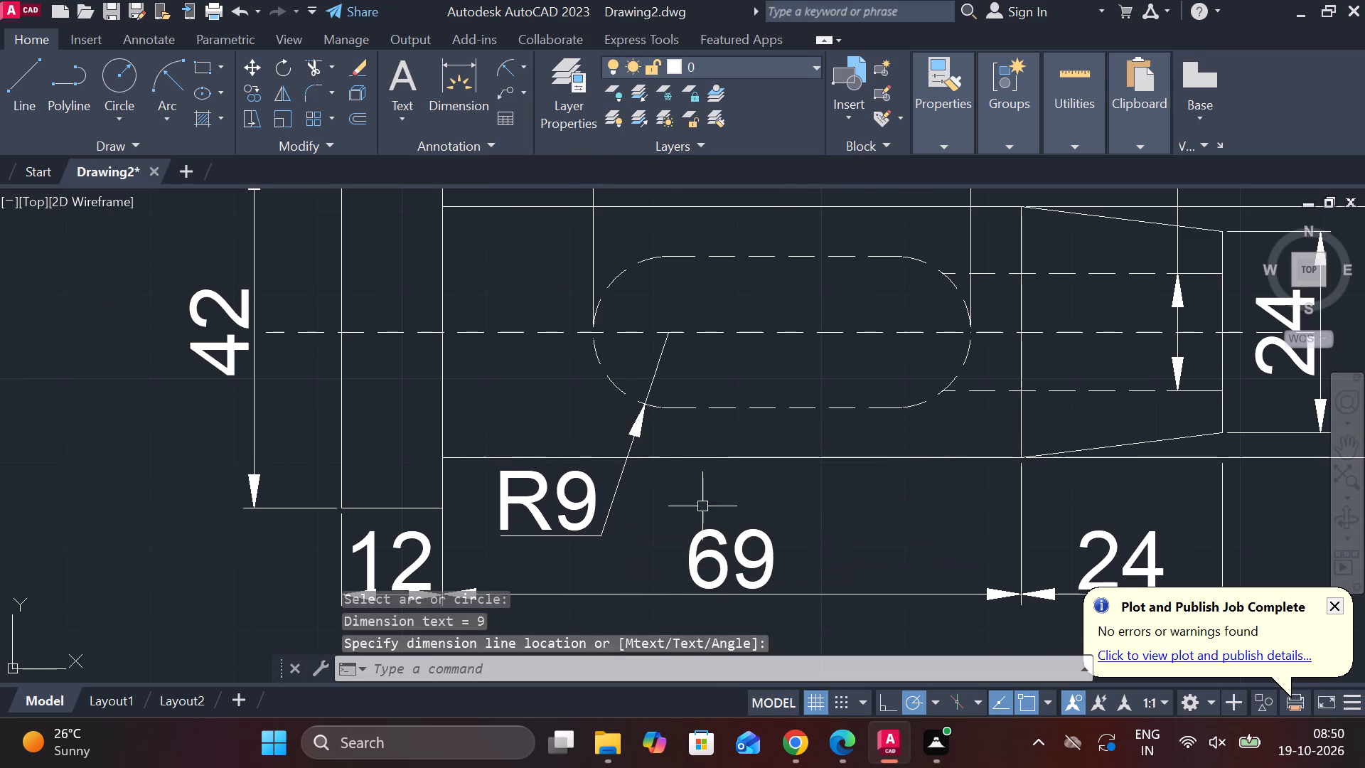
Prefix the head's 42 dimension with the diameter symbol.
scroll(706, 466, "down", 2)
middle_click_drag(756, 467, 749, 422)
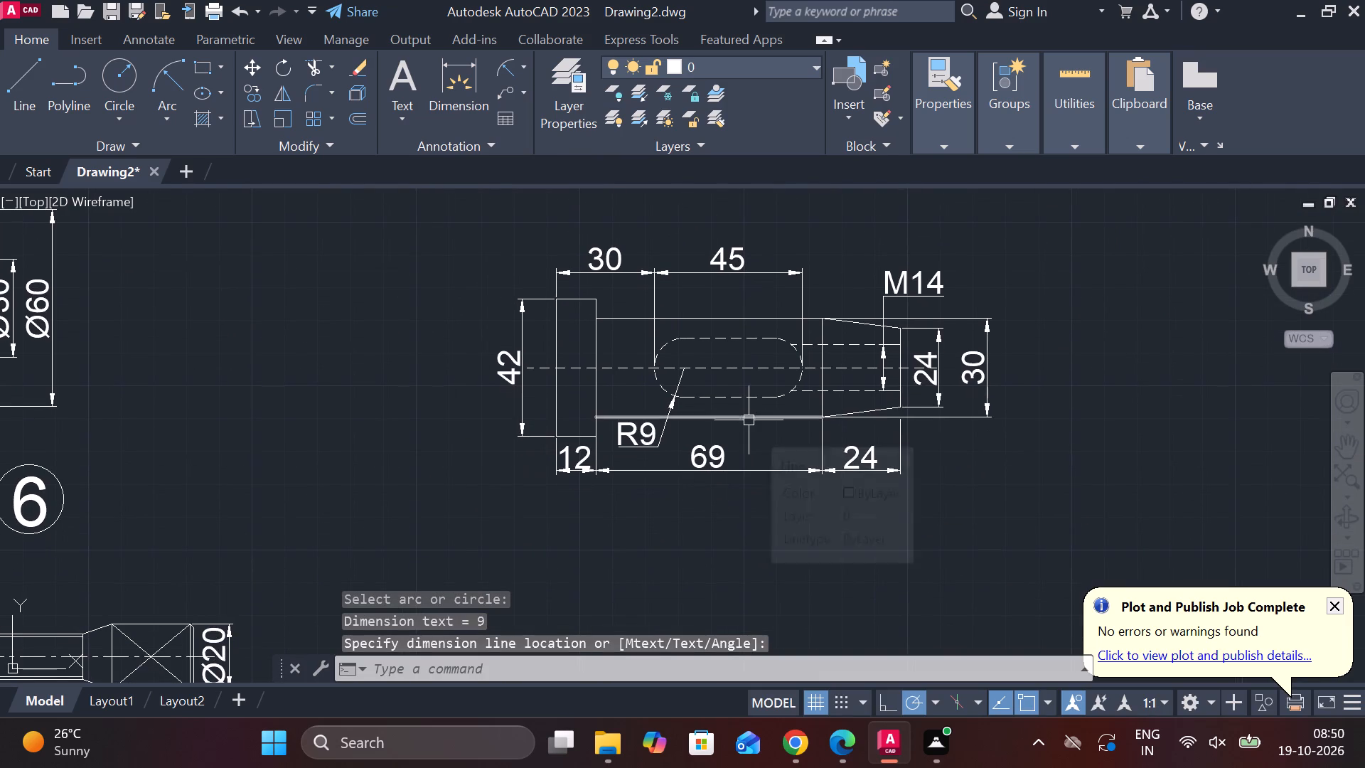
scroll(505, 370, "up", 1)
double_click(508, 347)
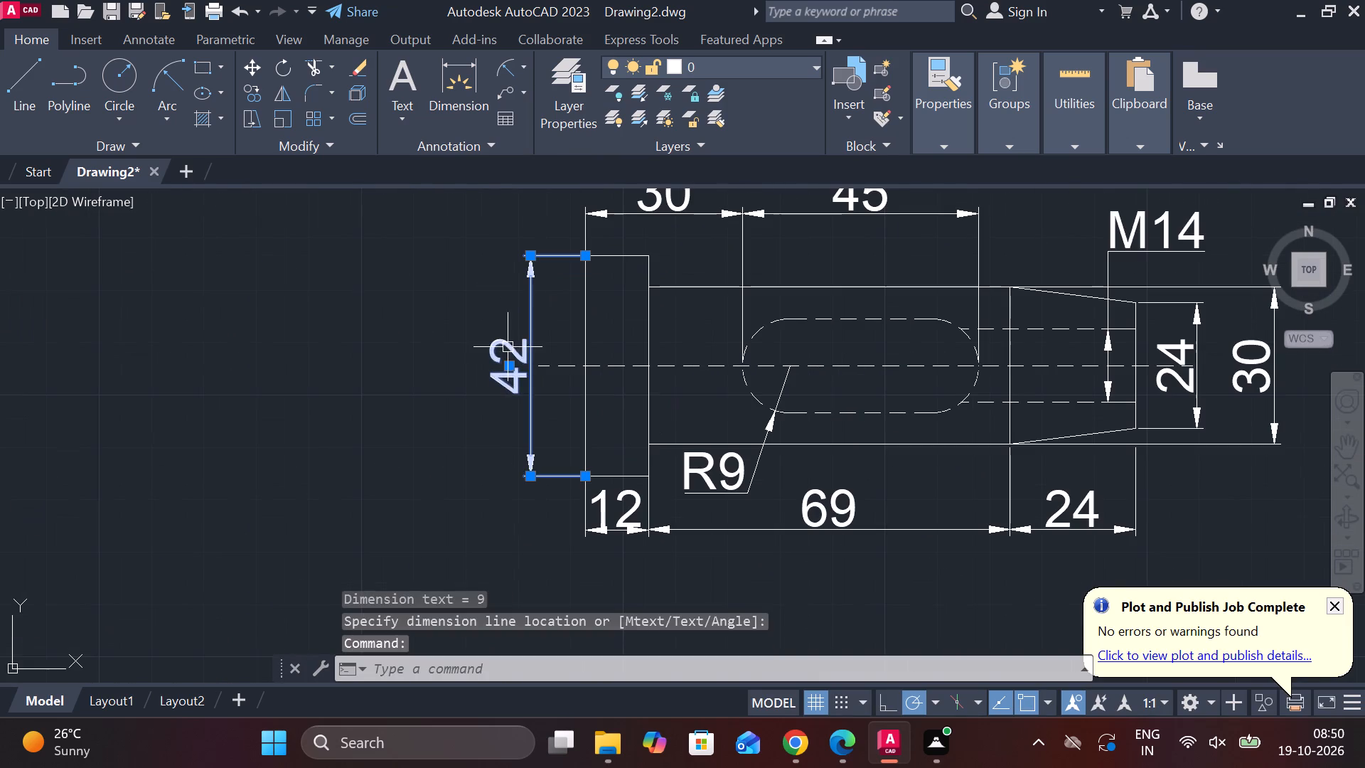
left_click(912, 127)
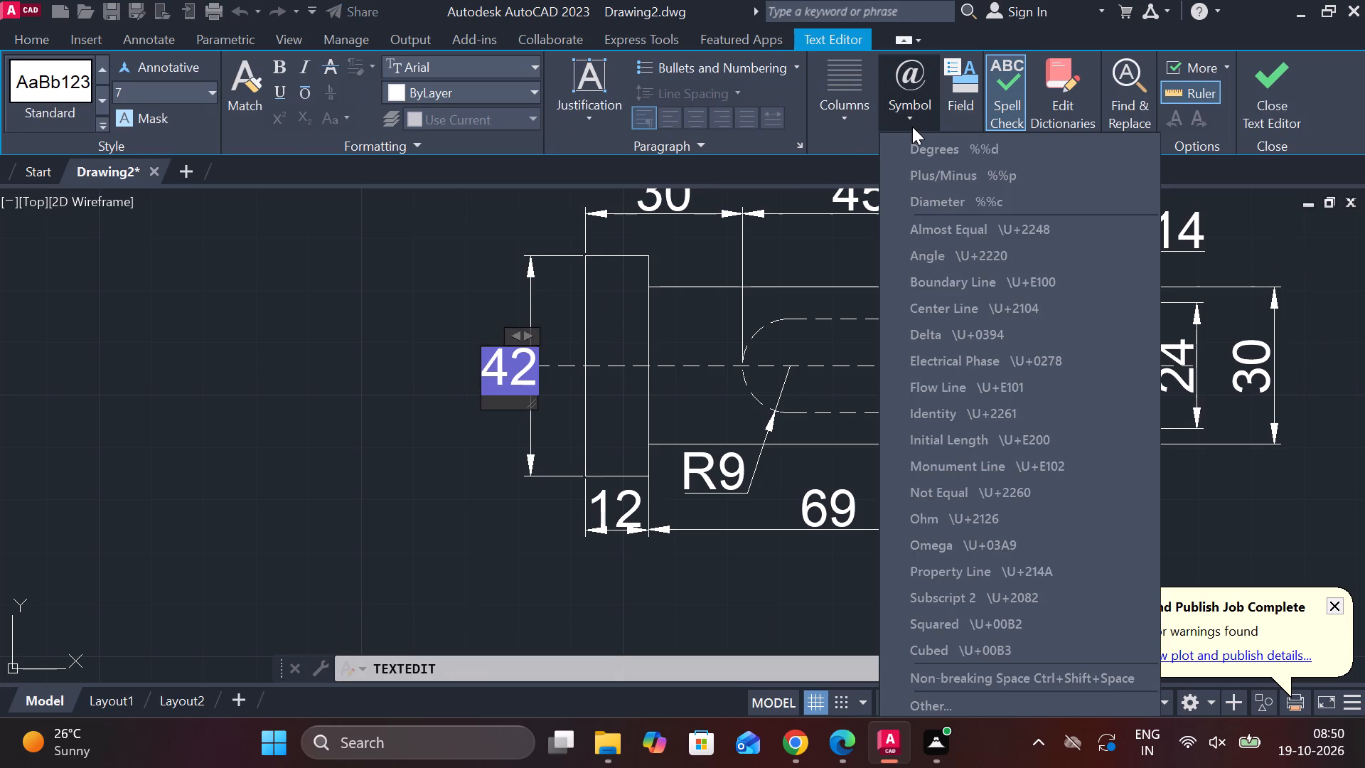
left_click(946, 203)
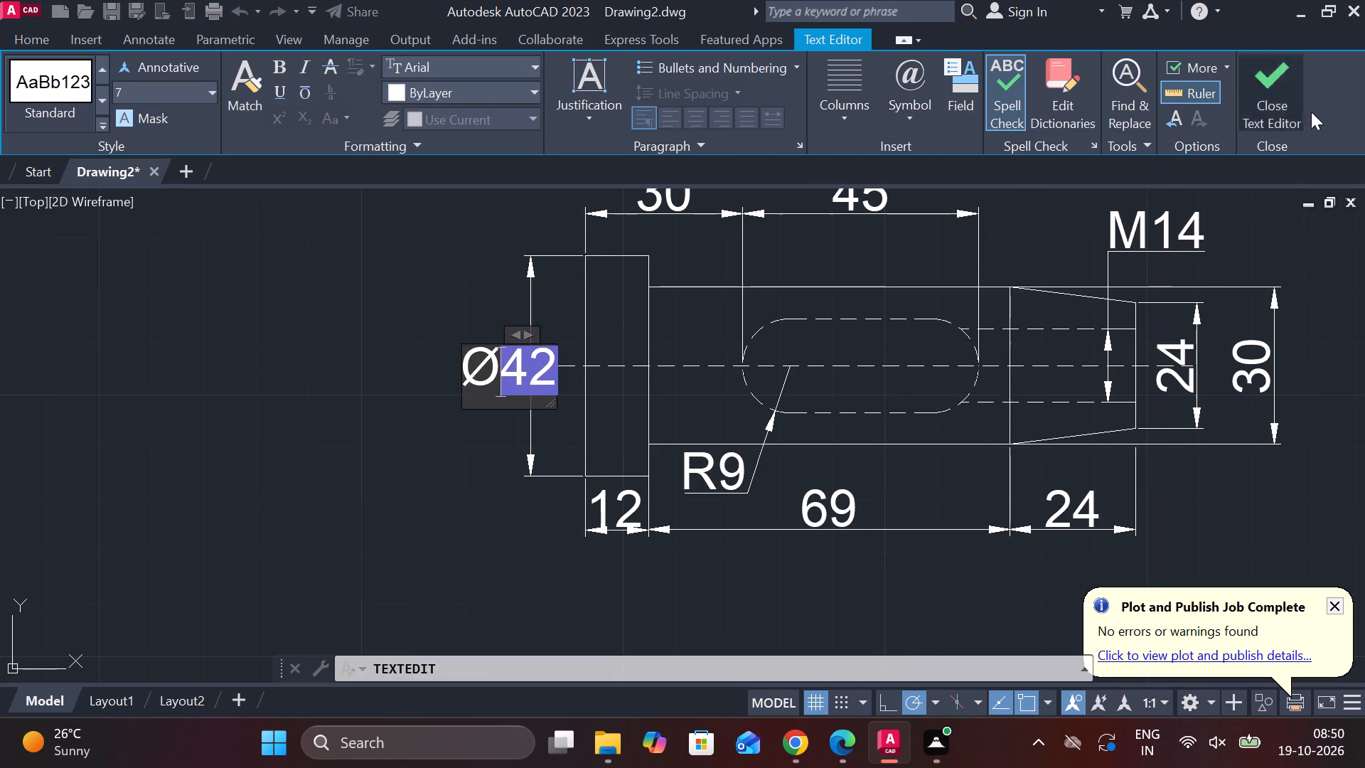
left_click(1283, 95)
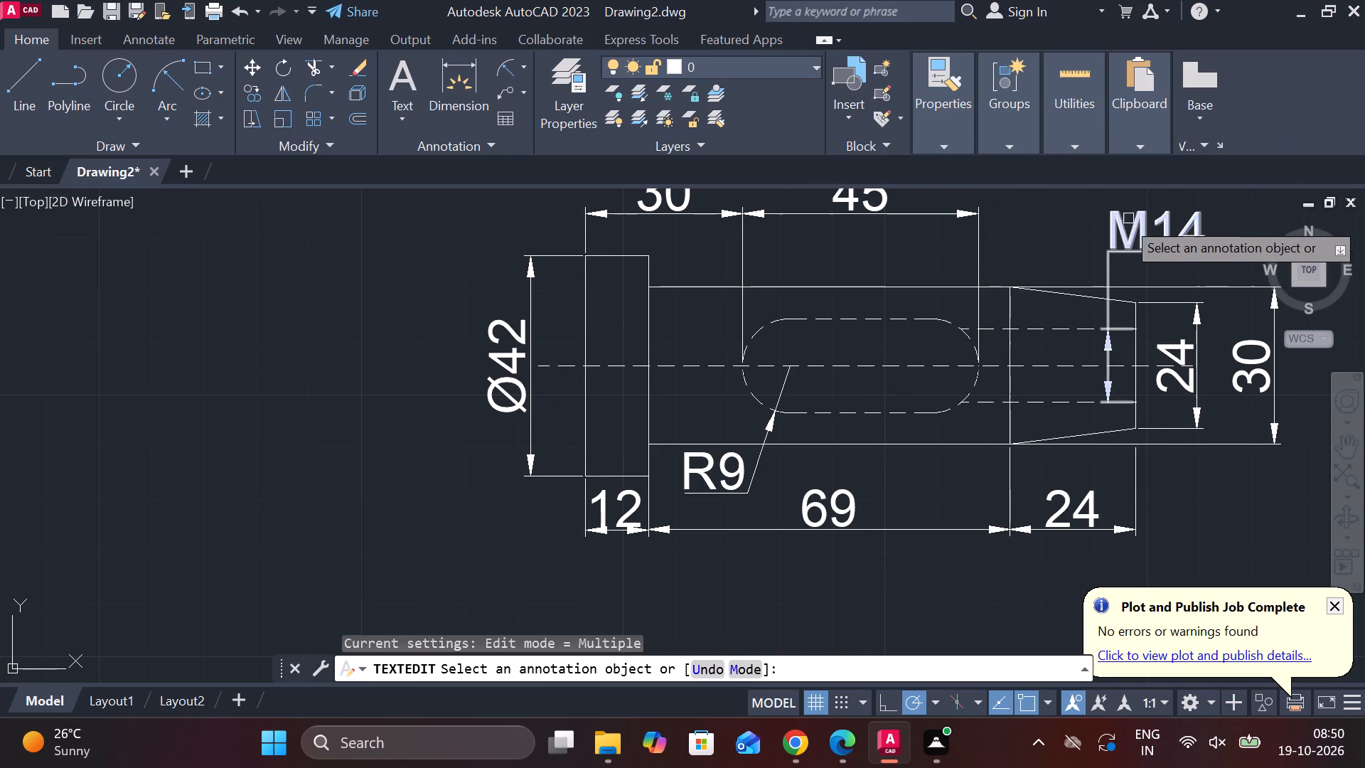
Prefix the vertical 24 and 30 dimensions at the tapered end with the diameter symbol.
scroll(1155, 356, "up", 2)
middle_click_drag(1111, 357, 1077, 356)
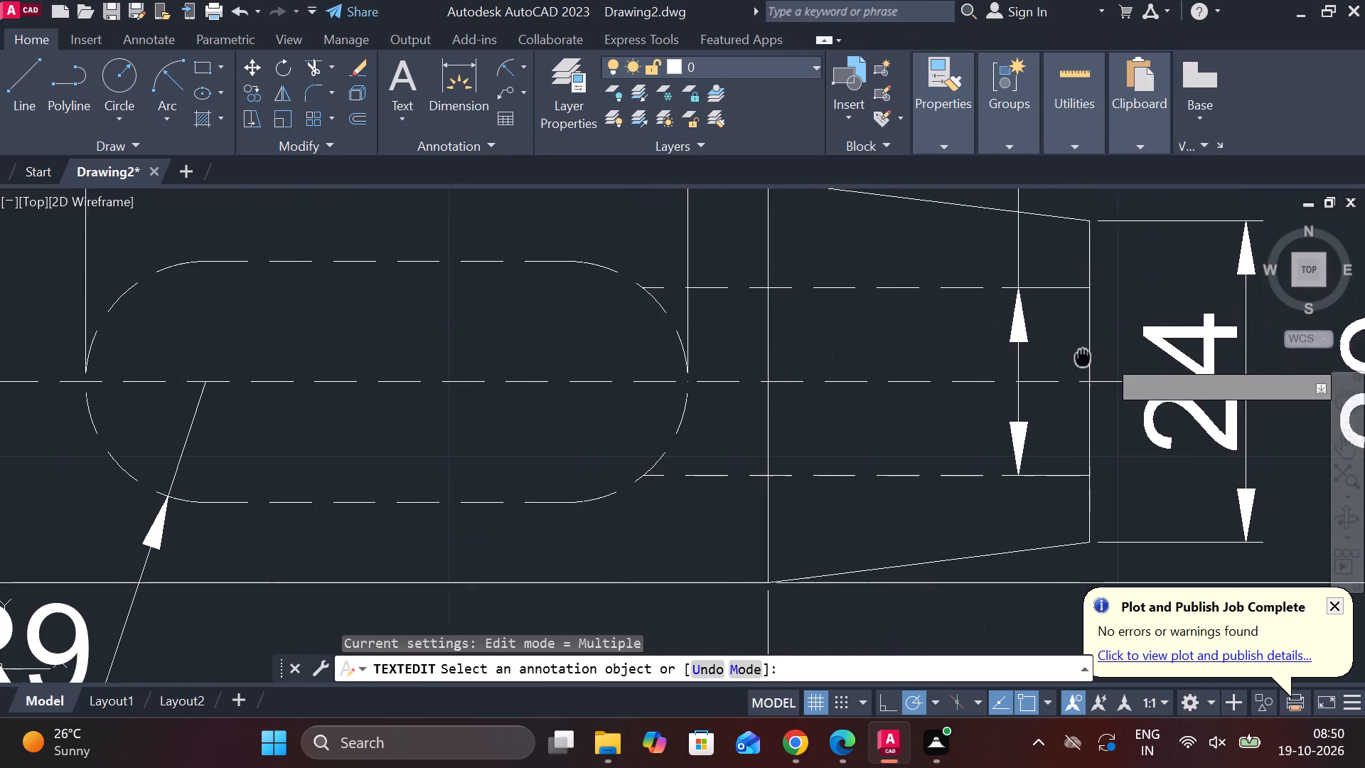
middle_click_drag(1077, 356, 934, 303)
double_click(1037, 365)
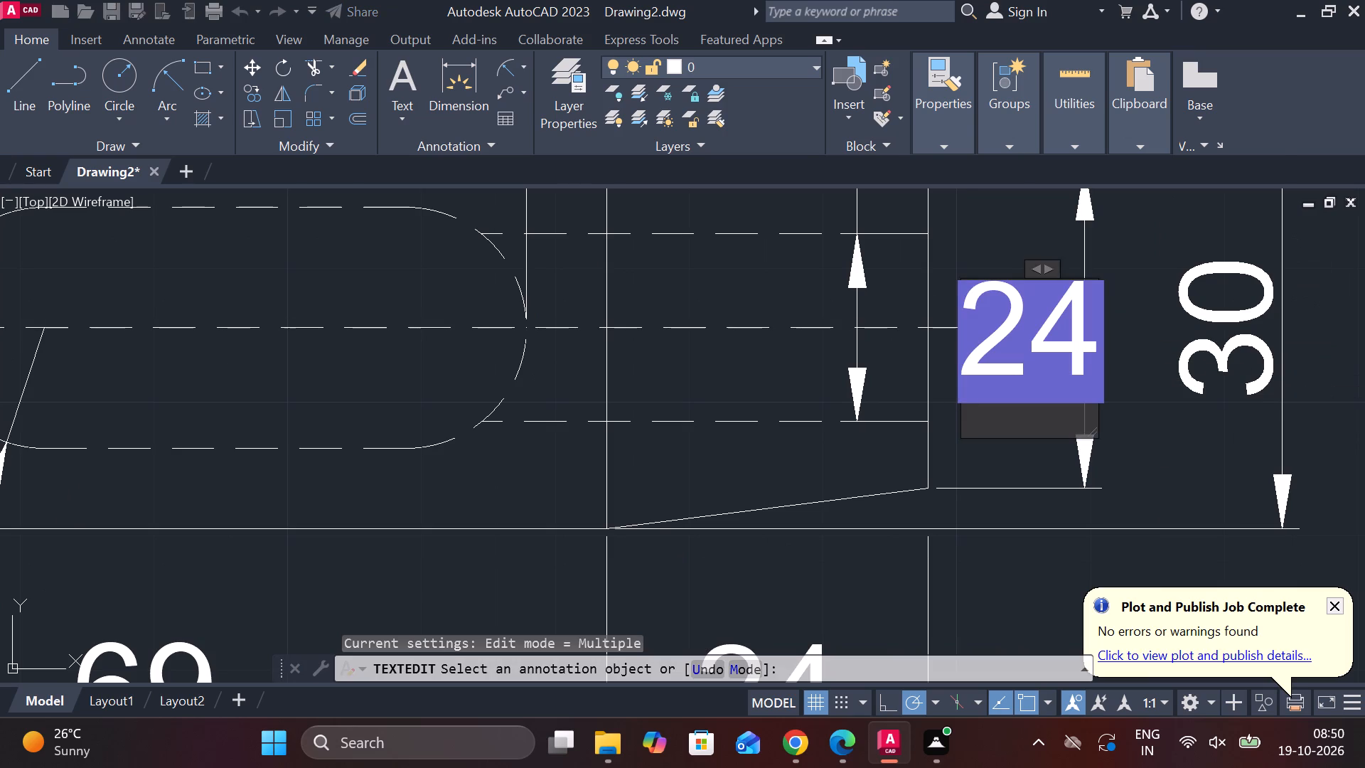
left_click(904, 117)
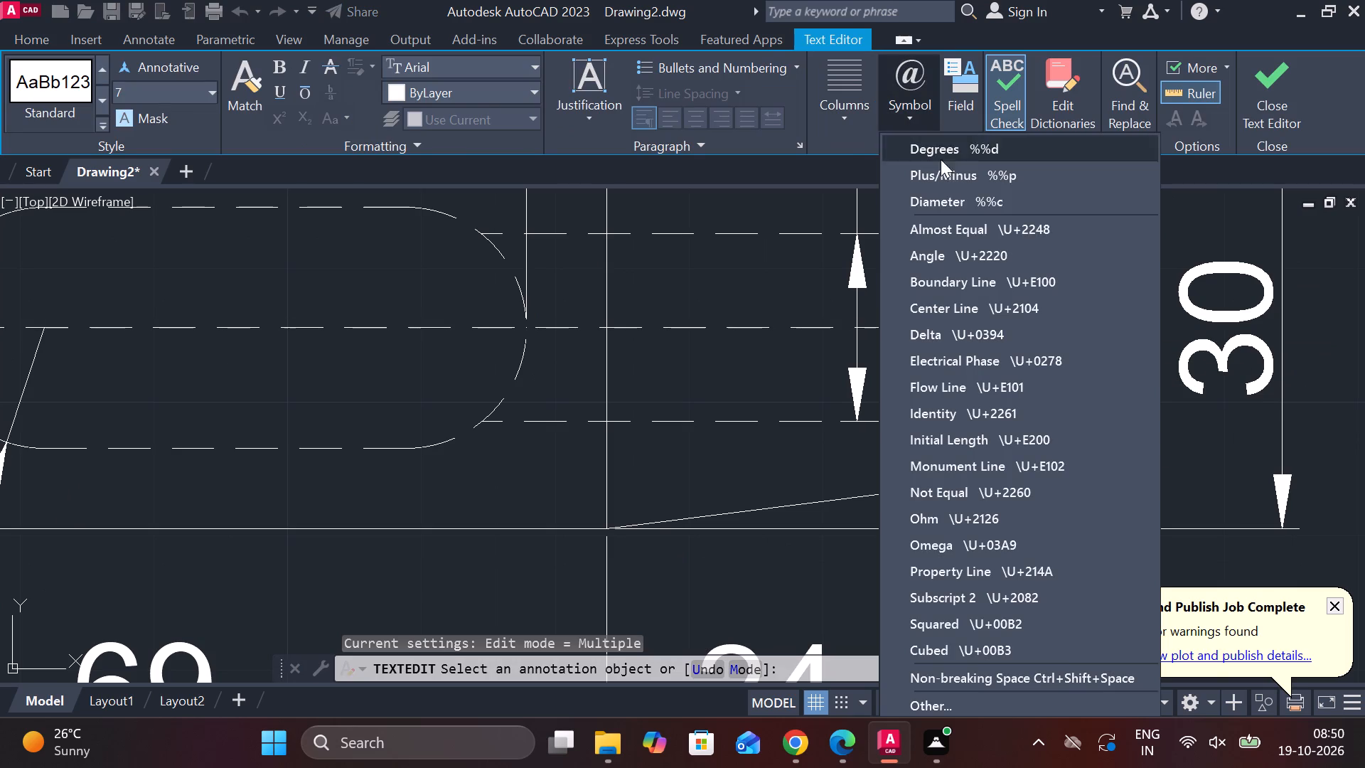
left_click(949, 204)
left_click(1244, 97)
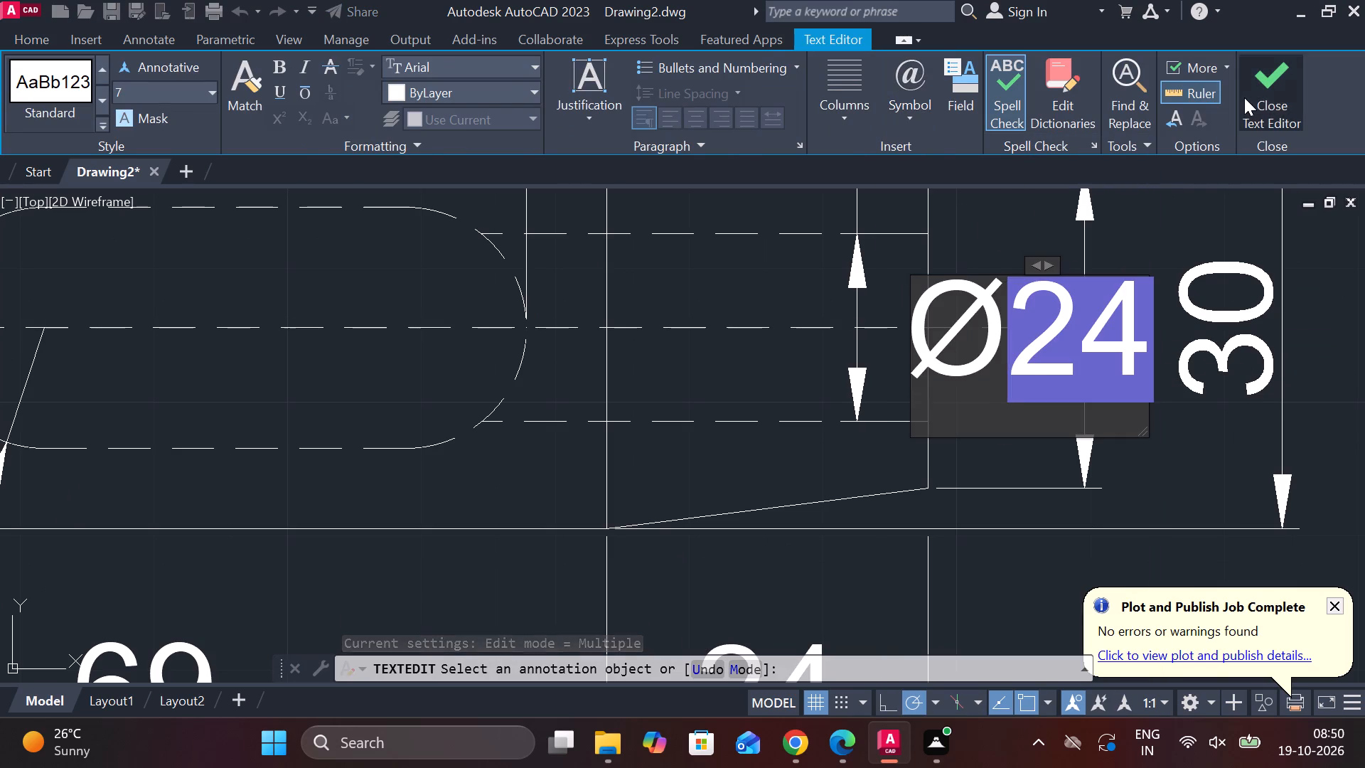
double_click(1251, 329)
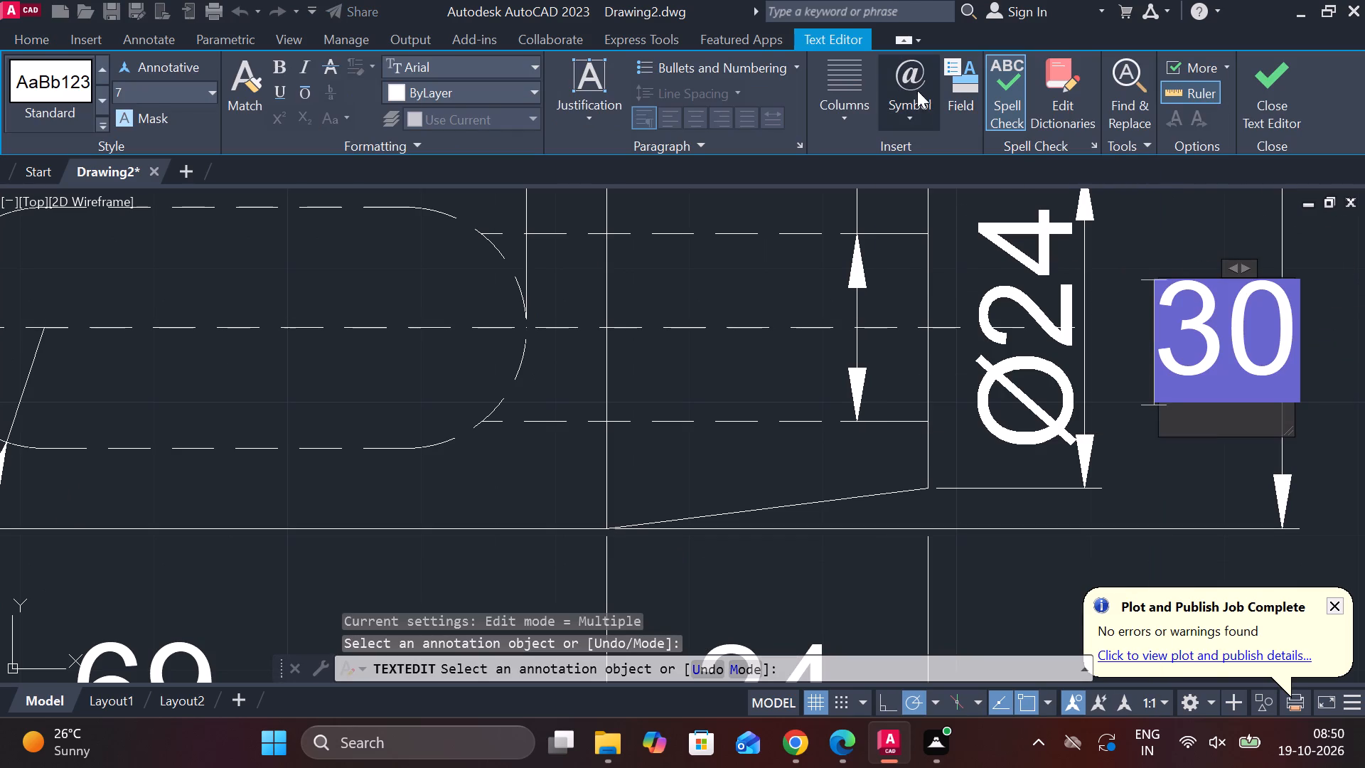
left_click(907, 124)
left_click(988, 210)
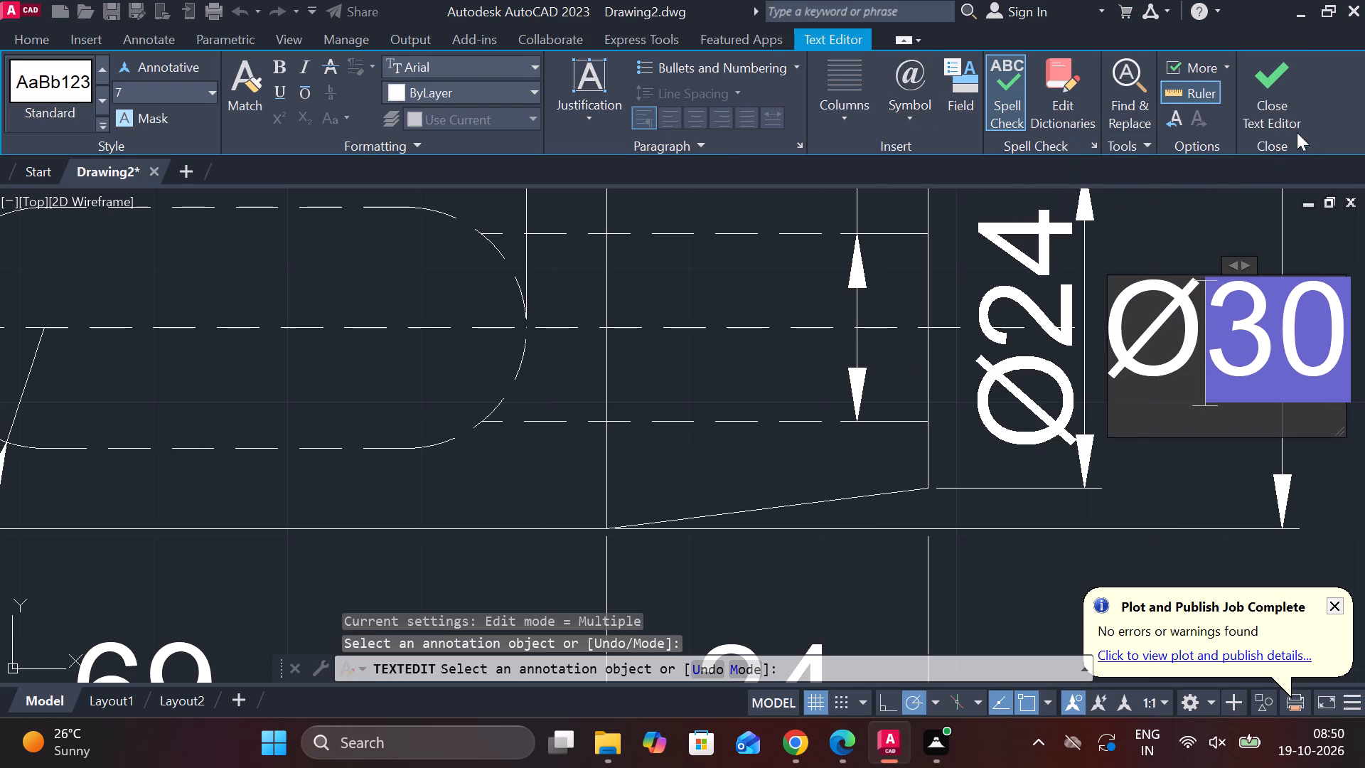
left_click(1275, 109)
scroll(1214, 366, "down", 2)
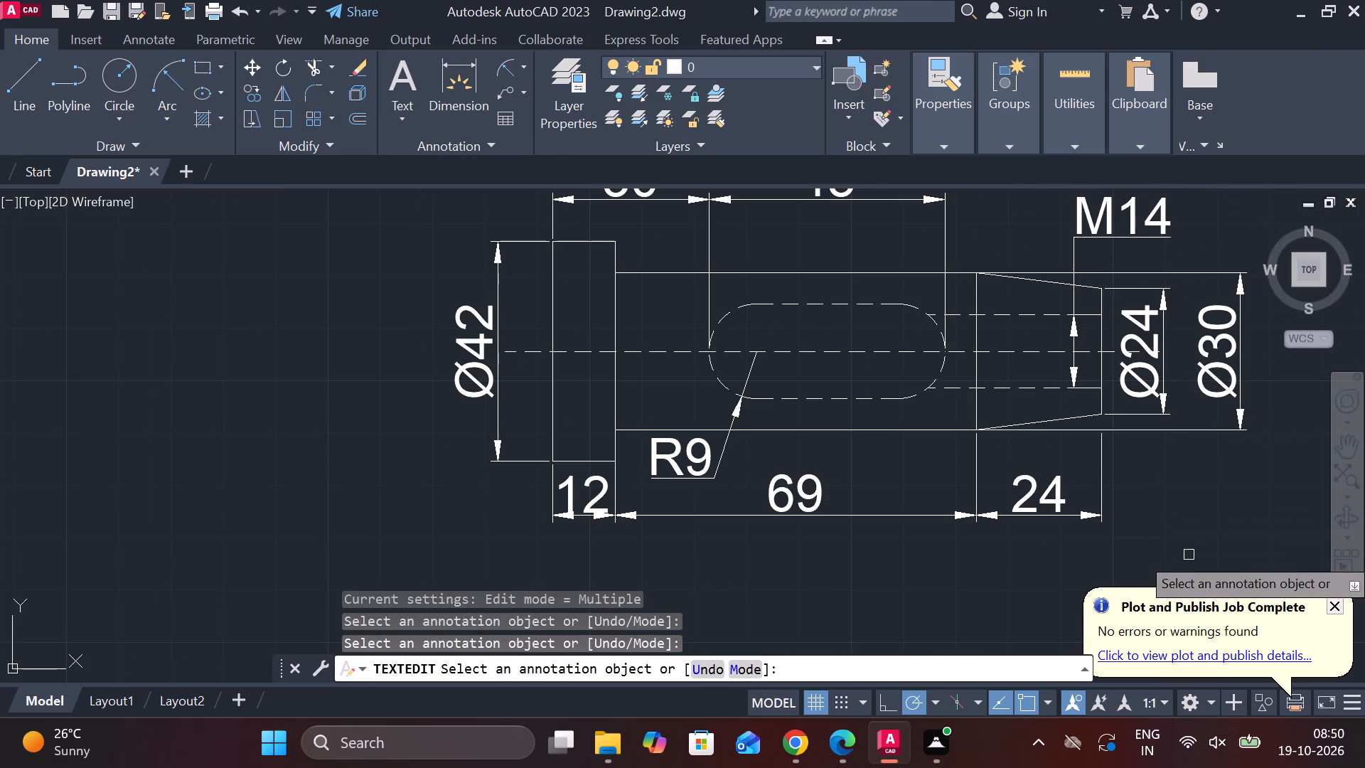
Copy the circled number 6 balloon from beneath the ring view to below the headed pin's 69 dimension.
key("Escape")
middle_click_drag(1170, 516, 1049, 435)
scroll(1051, 432, "down", 1)
scroll(704, 394, "down", 2)
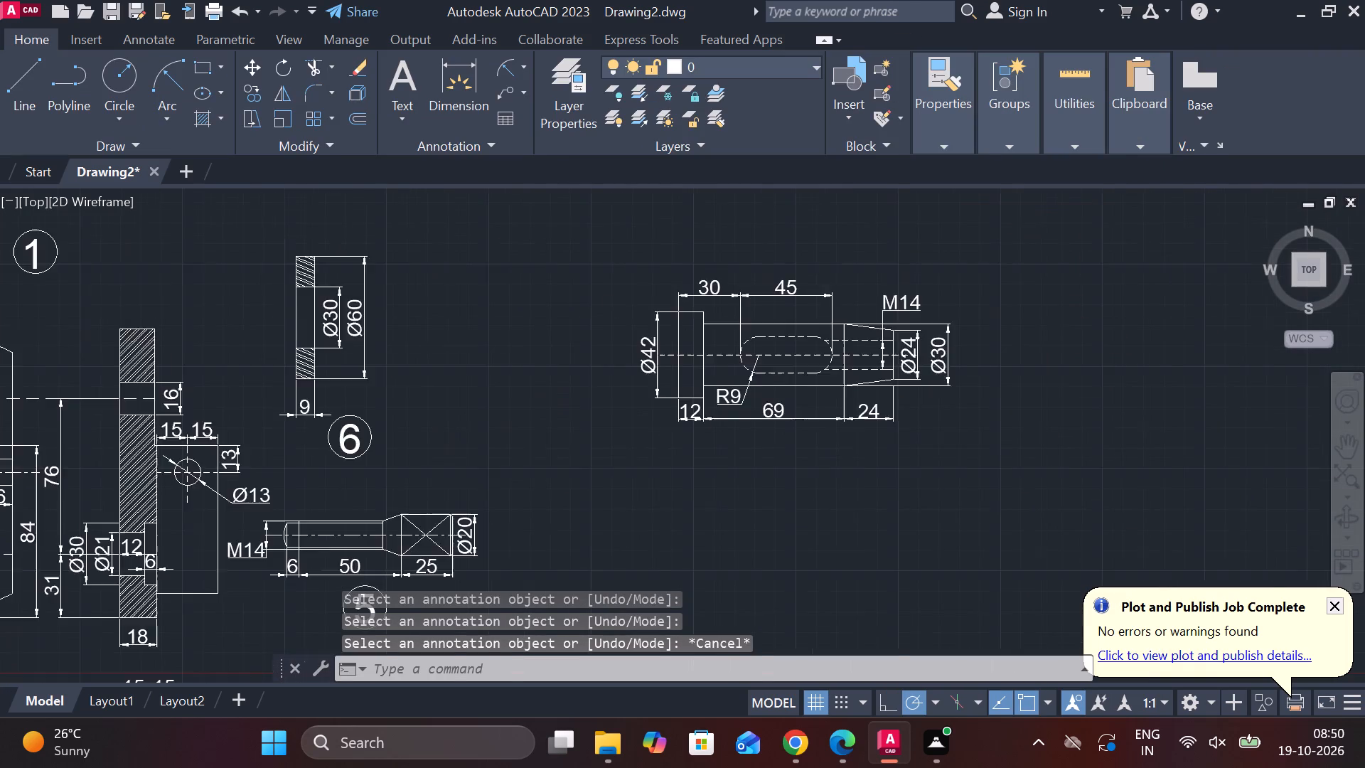
scroll(498, 436, "up", 1)
middle_click_drag(500, 436, 525, 444)
left_click(517, 433)
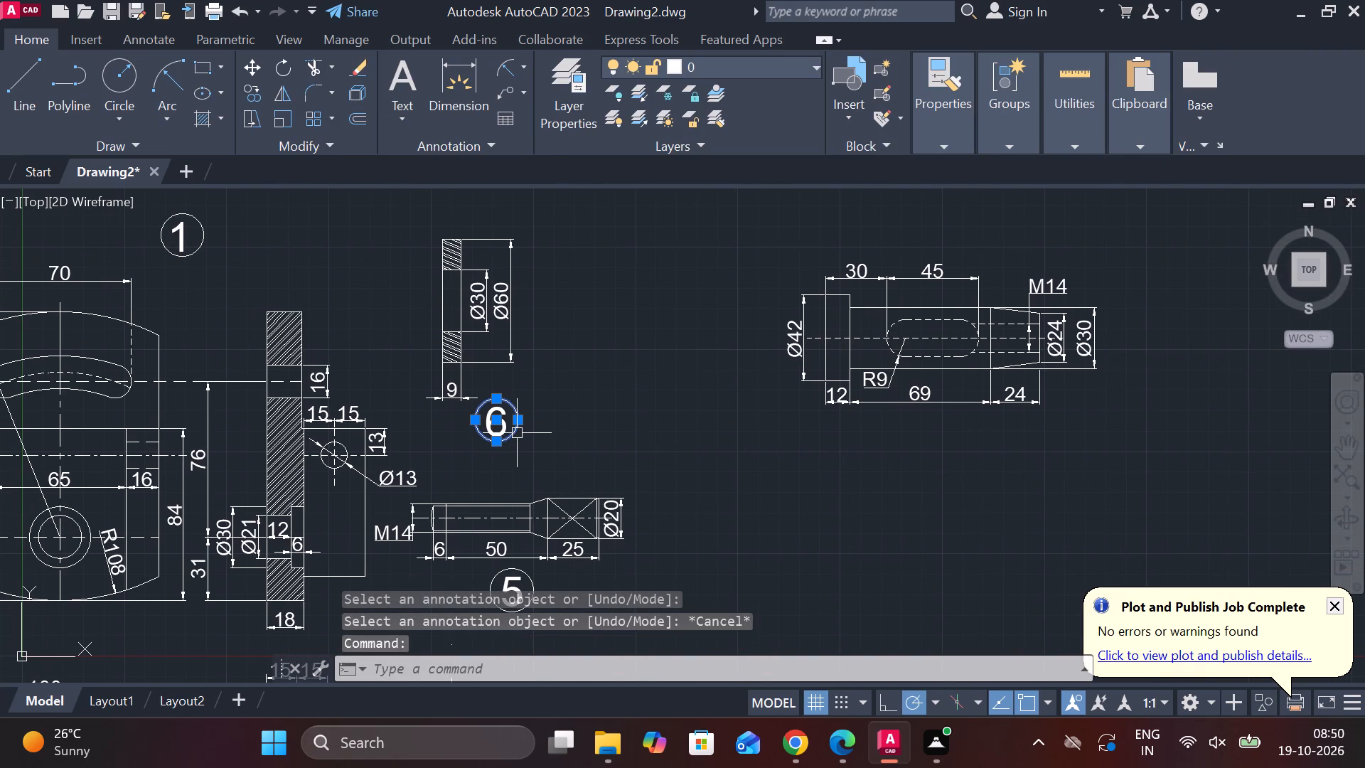
key("Escape")
left_click(525, 444)
left_click(489, 402)
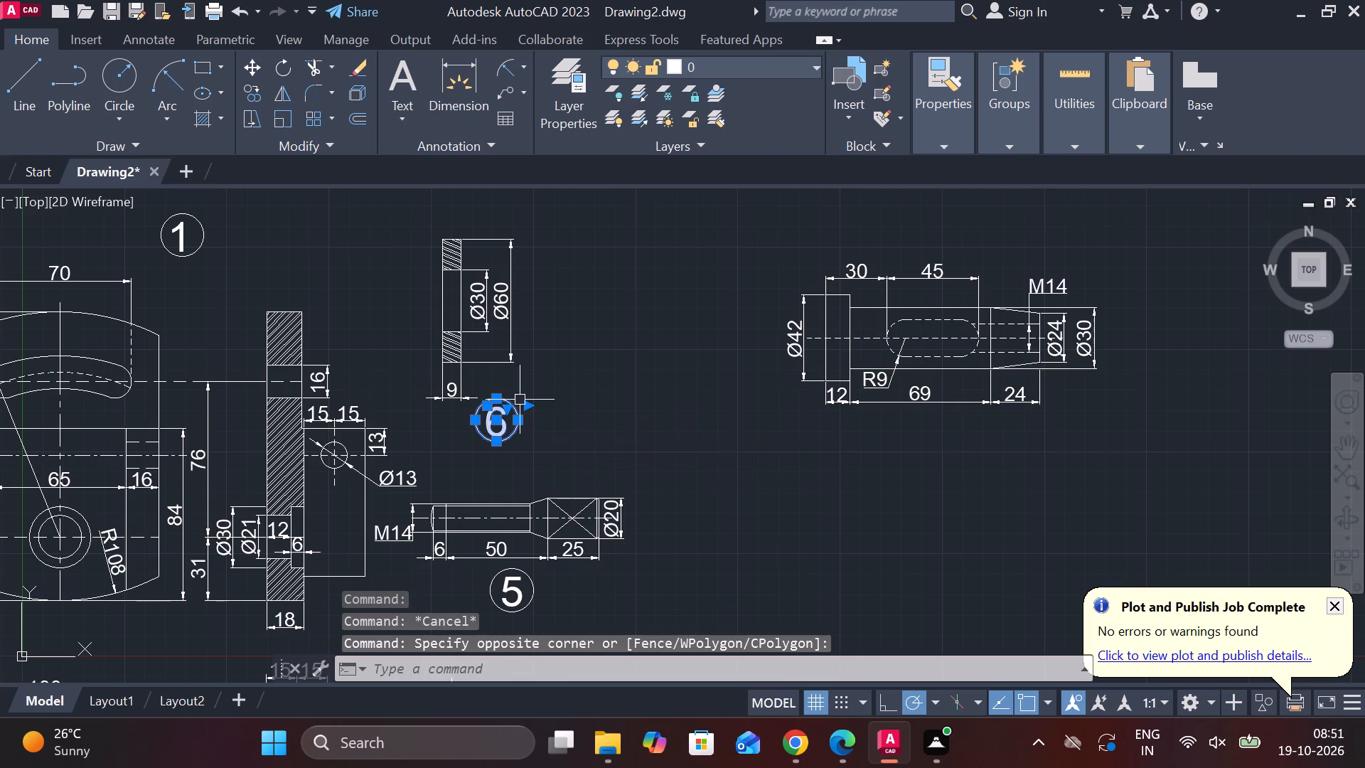
type("CO")
key("Return")
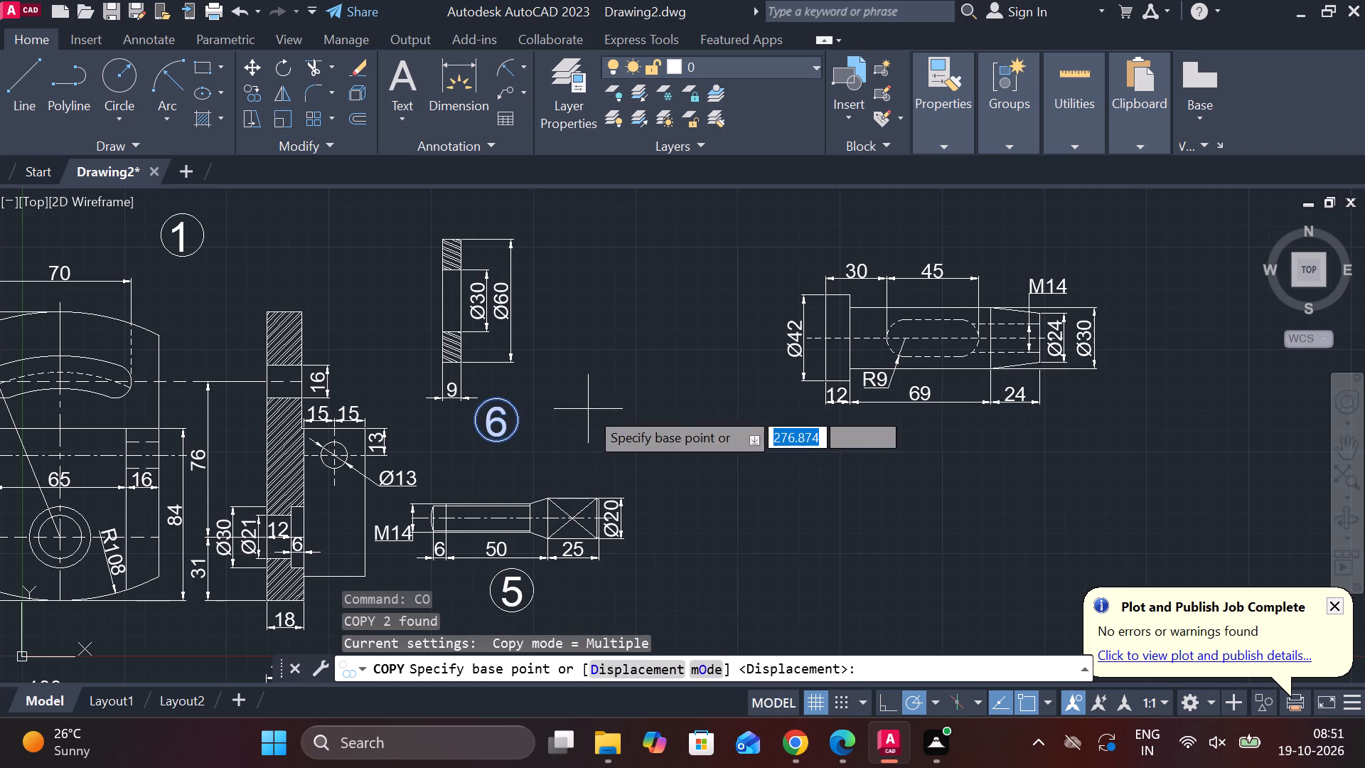
left_click(588, 409)
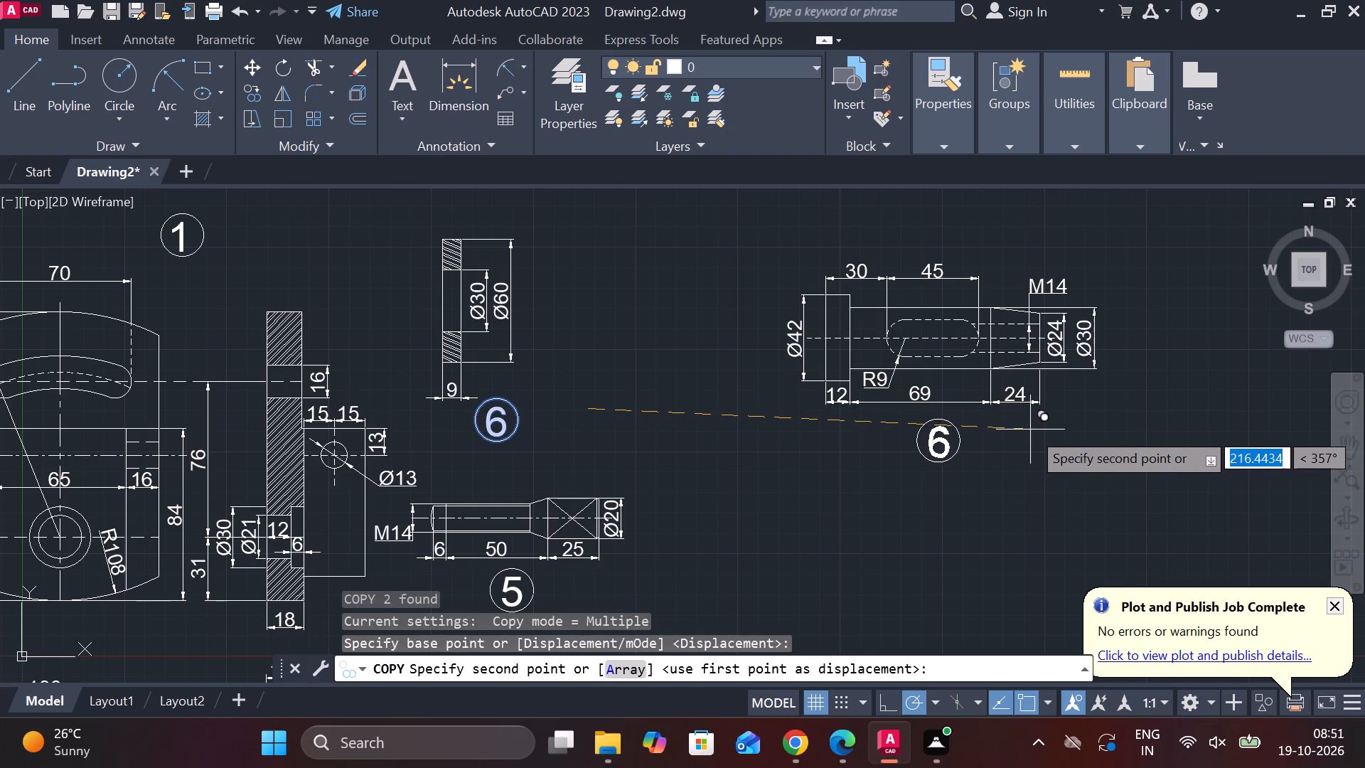
left_click(1030, 430)
key("Escape")
Change the number in the pin's balloon to 4.
scroll(963, 460, "up", 1)
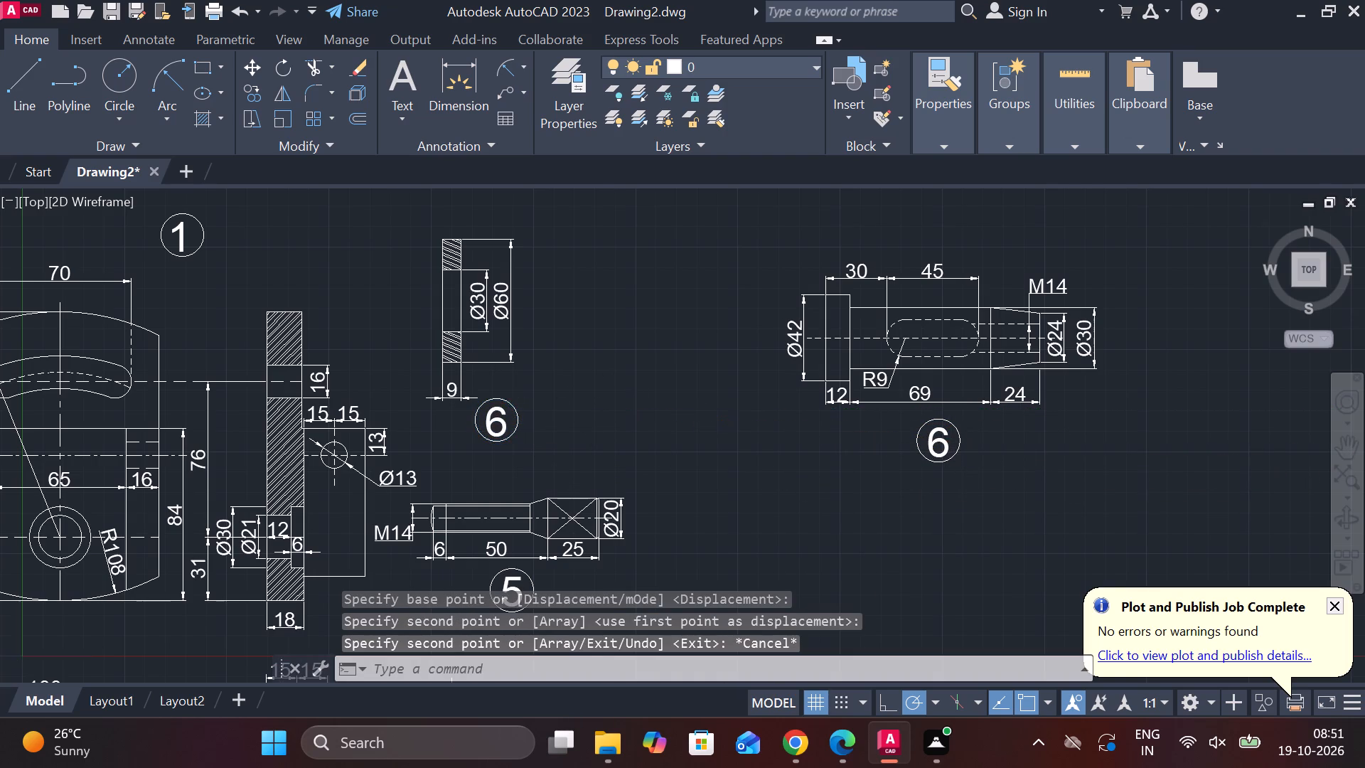
double_click(933, 435)
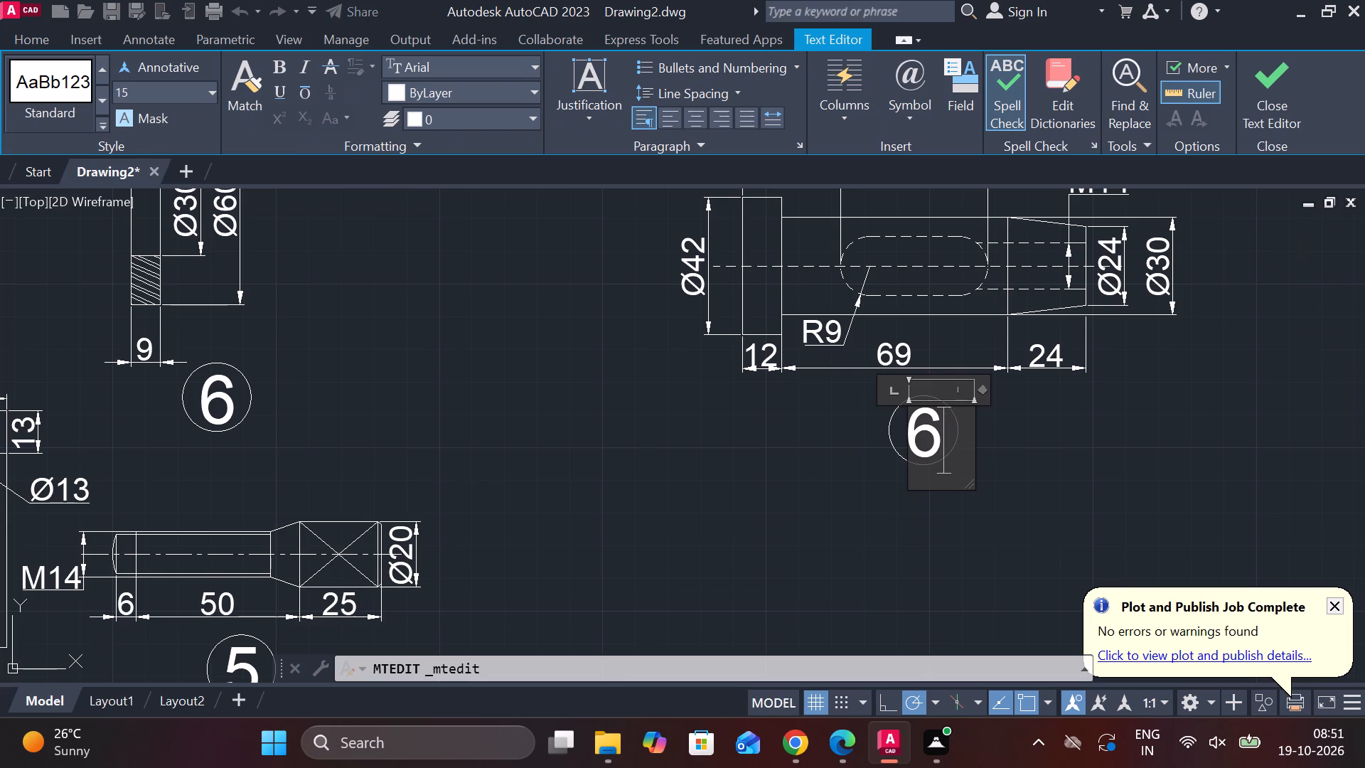
key("BackSpace")
key("4")
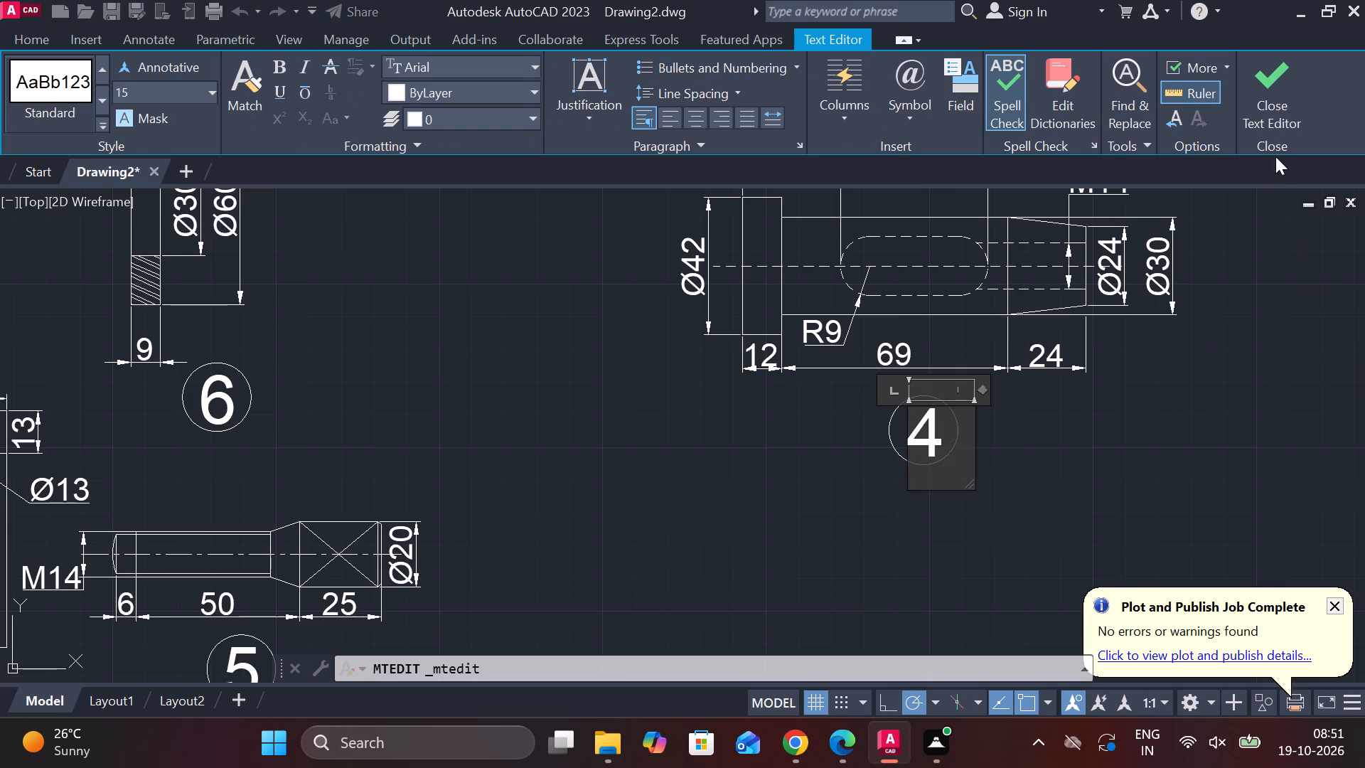
left_click(1275, 103)
Move the whole pin view with its dimensions and balloon 4 about 109 units closer to parts 5 and 6.
scroll(1130, 383, "down", 3)
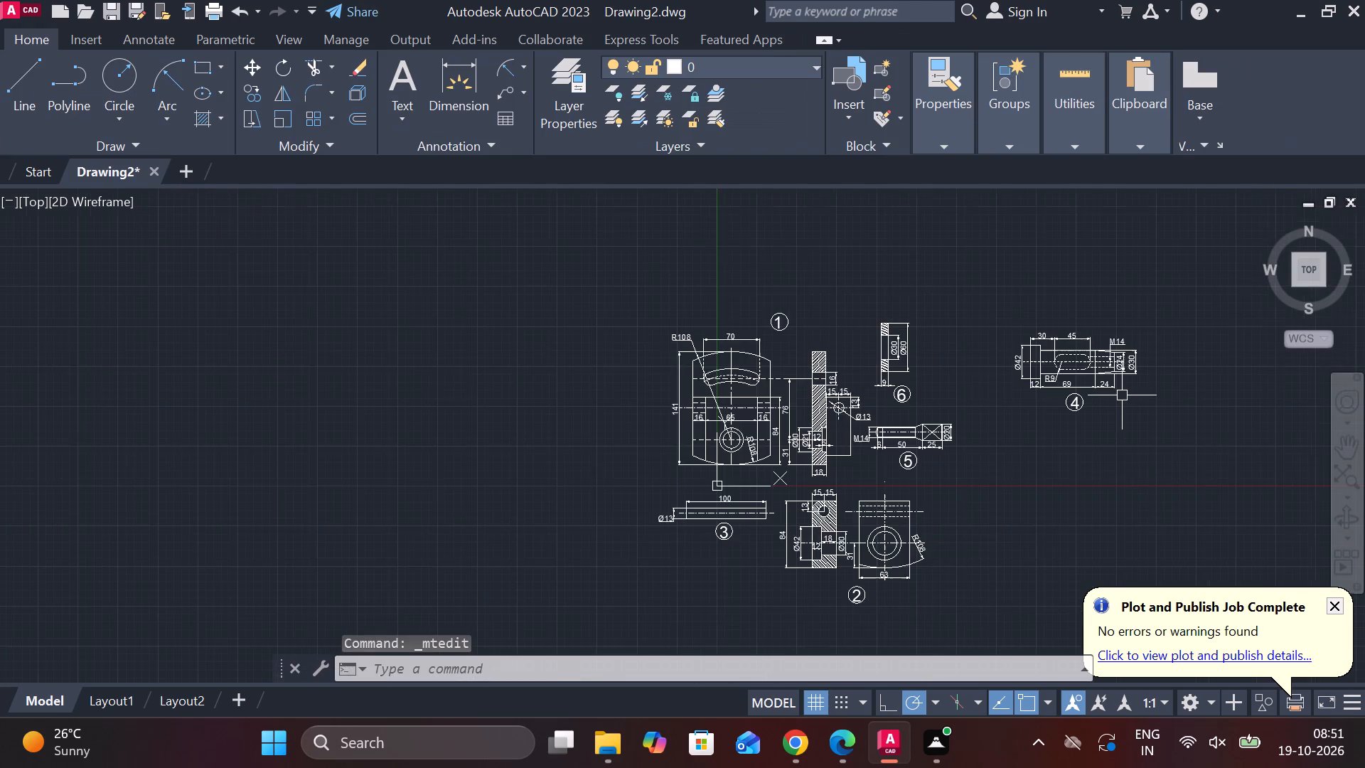
scroll(1122, 395, "up", 1)
middle_click_drag(1033, 422, 1039, 320)
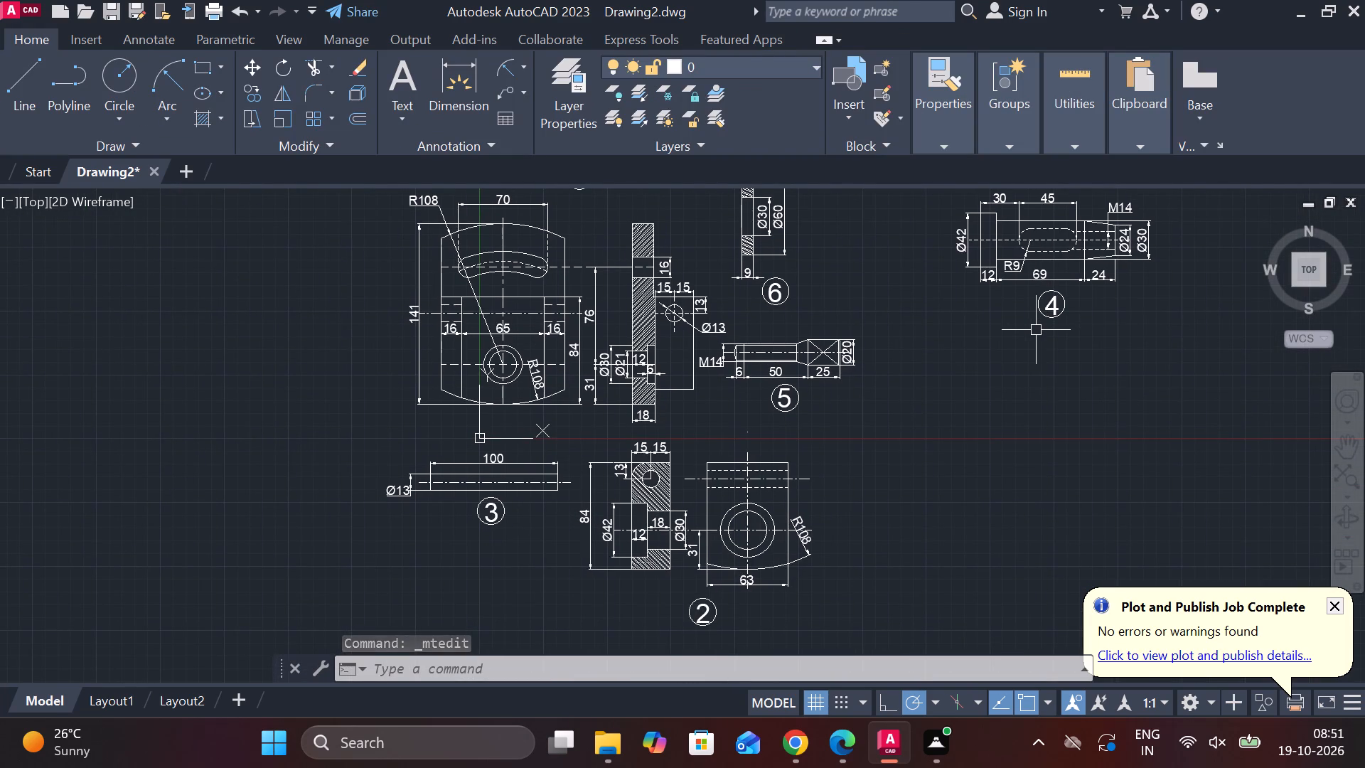
middle_click_drag(904, 245, 881, 299)
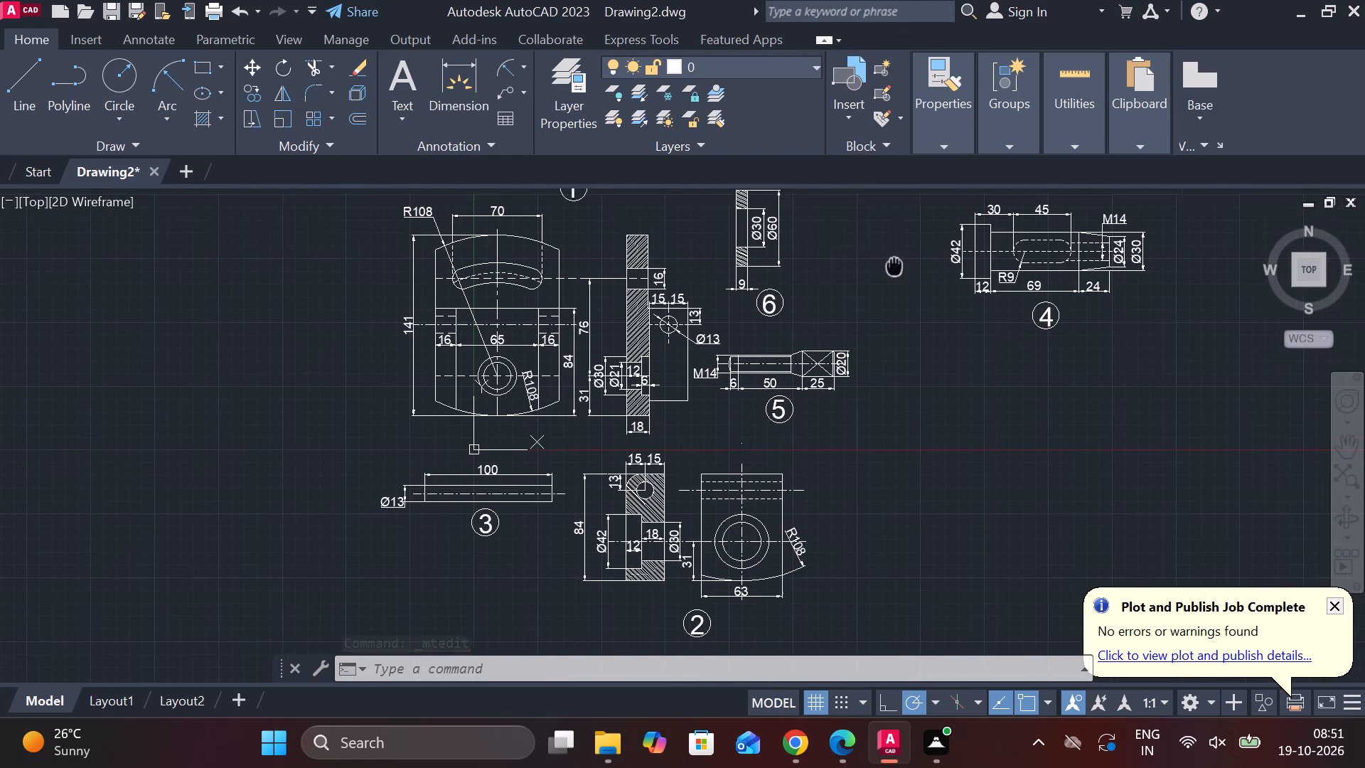
middle_click_drag(881, 299, 862, 319)
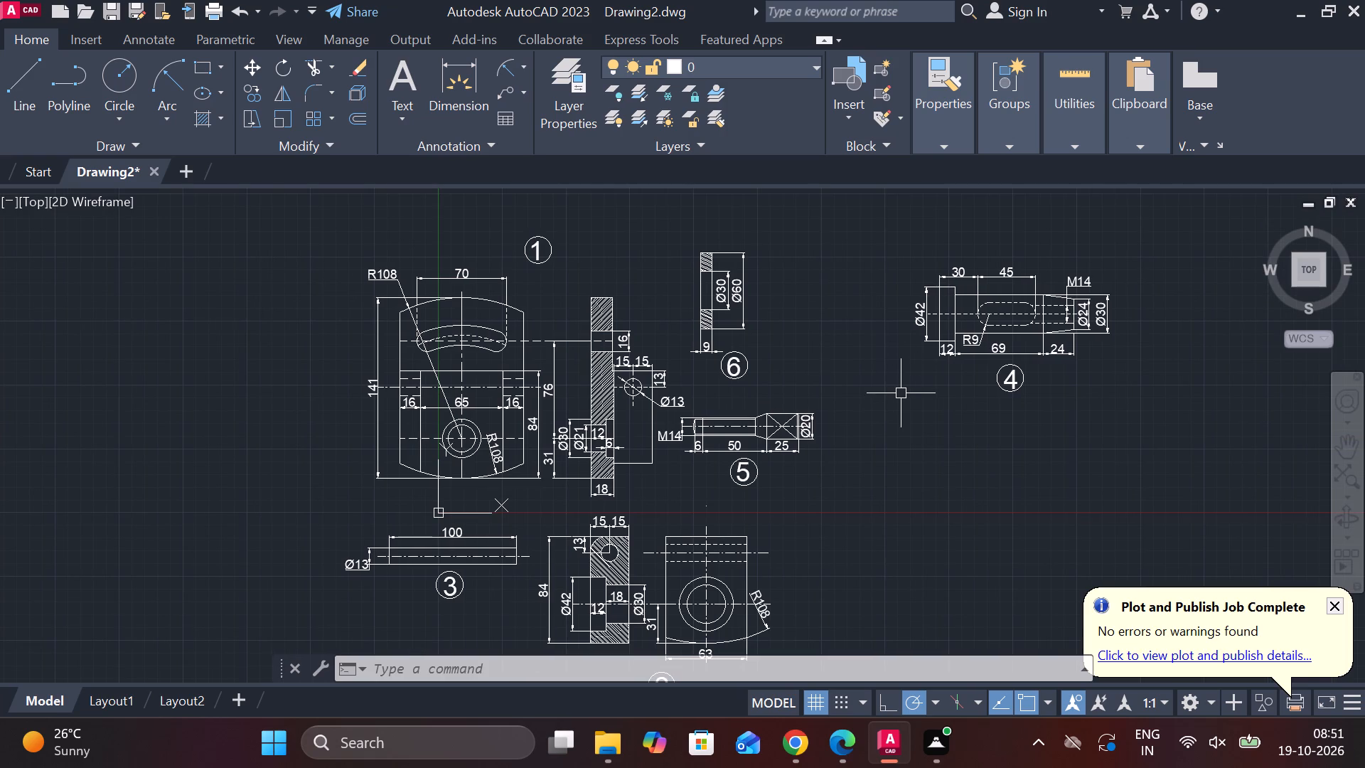
left_click(882, 260)
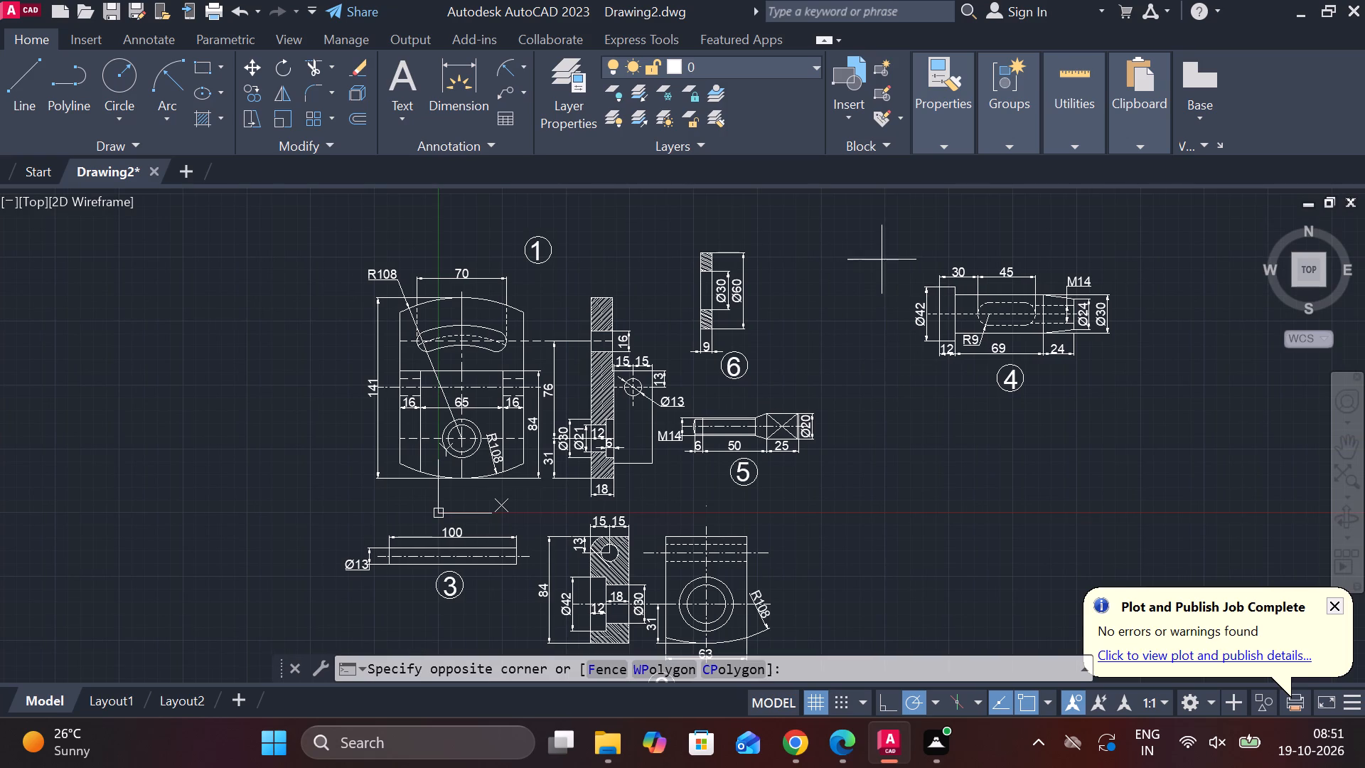
left_click(1157, 415)
key("m")
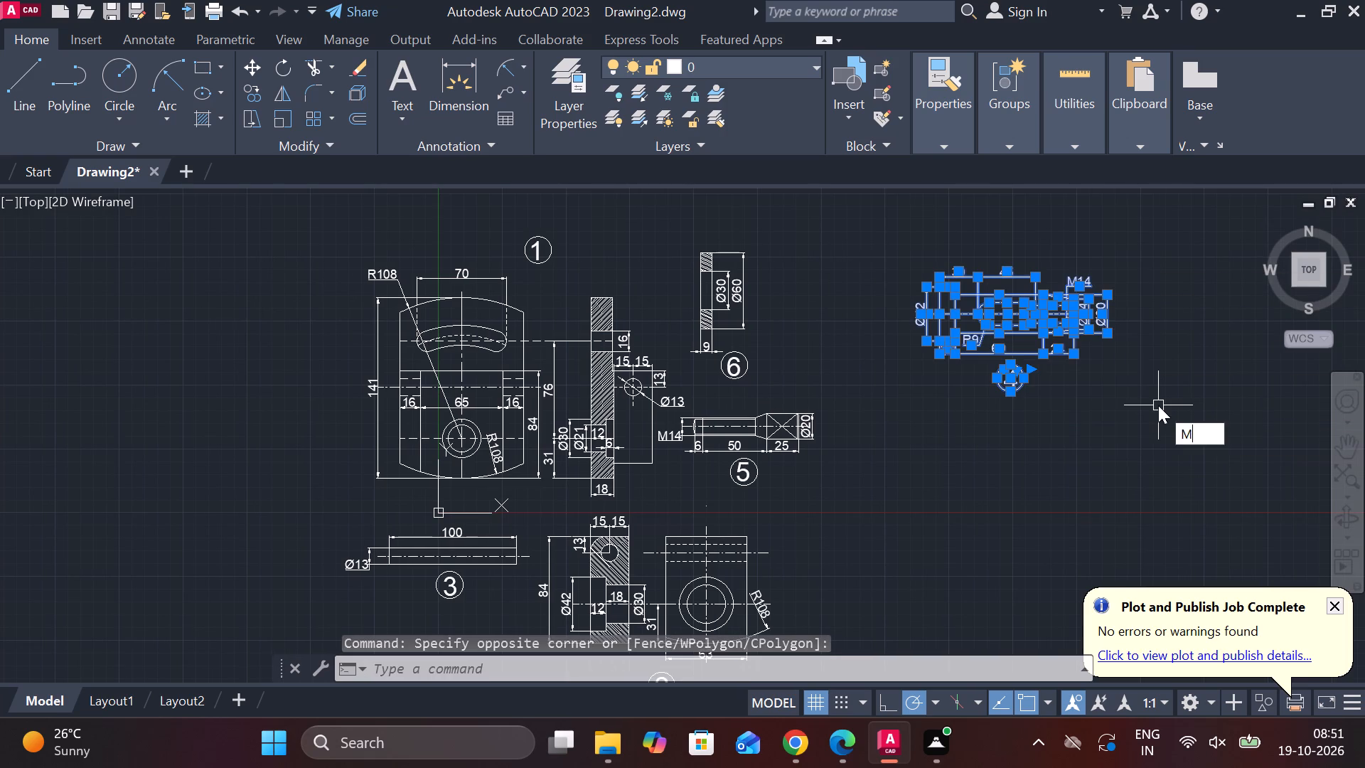
key("Return")
left_click(1158, 405)
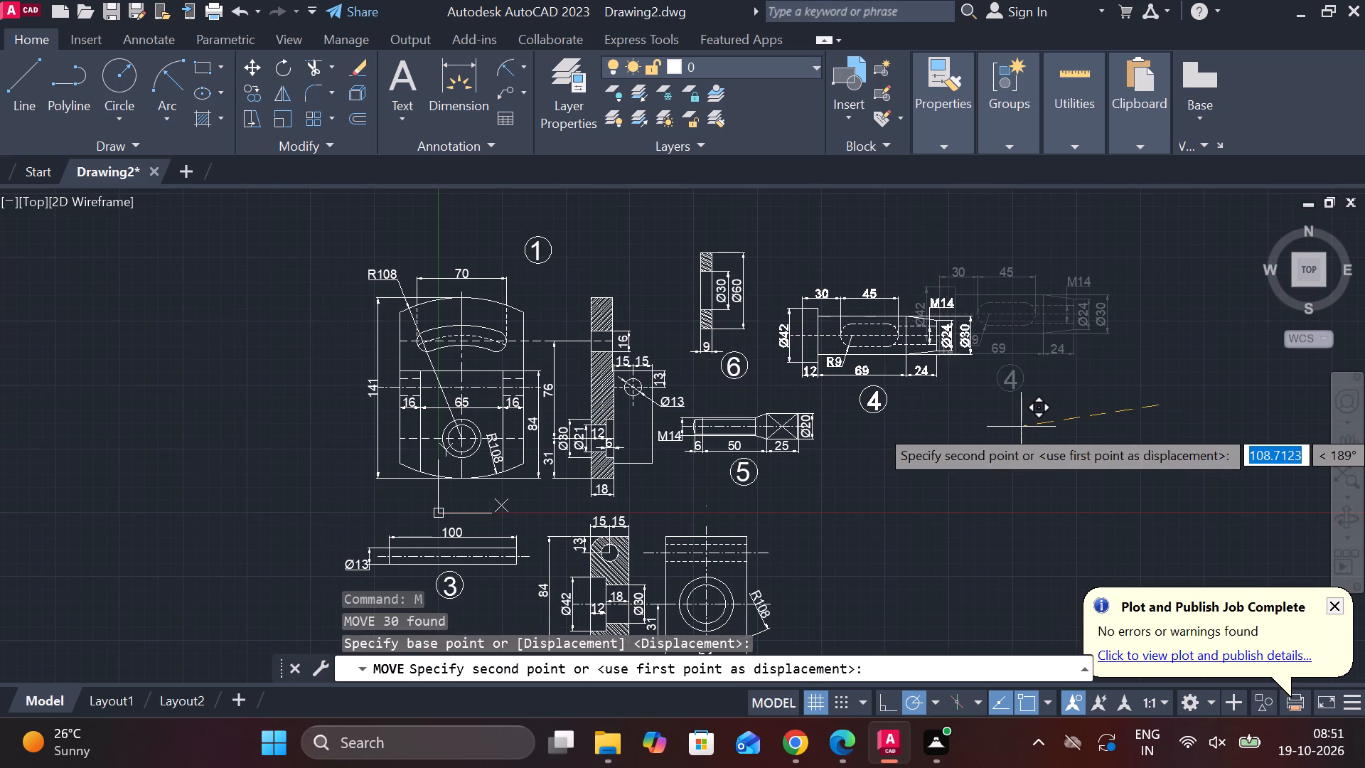
left_click(1021, 427)
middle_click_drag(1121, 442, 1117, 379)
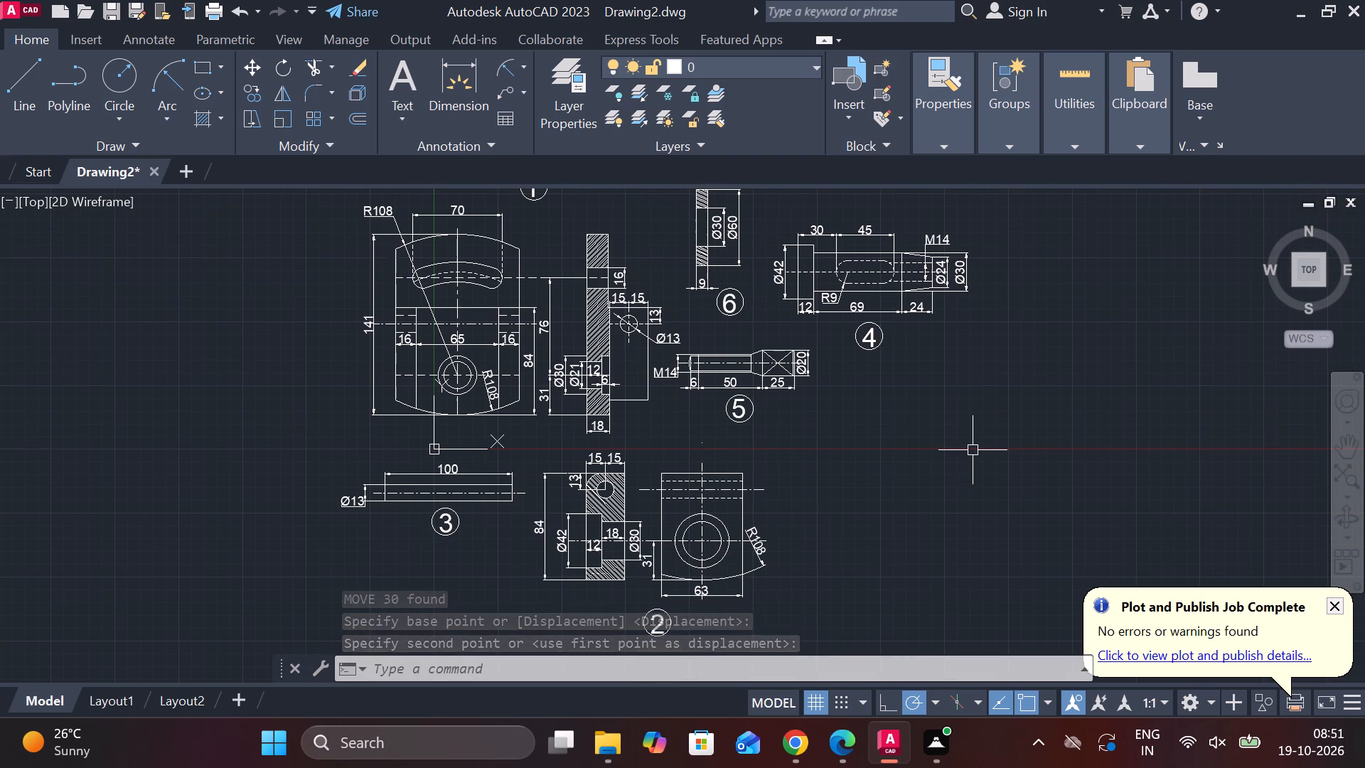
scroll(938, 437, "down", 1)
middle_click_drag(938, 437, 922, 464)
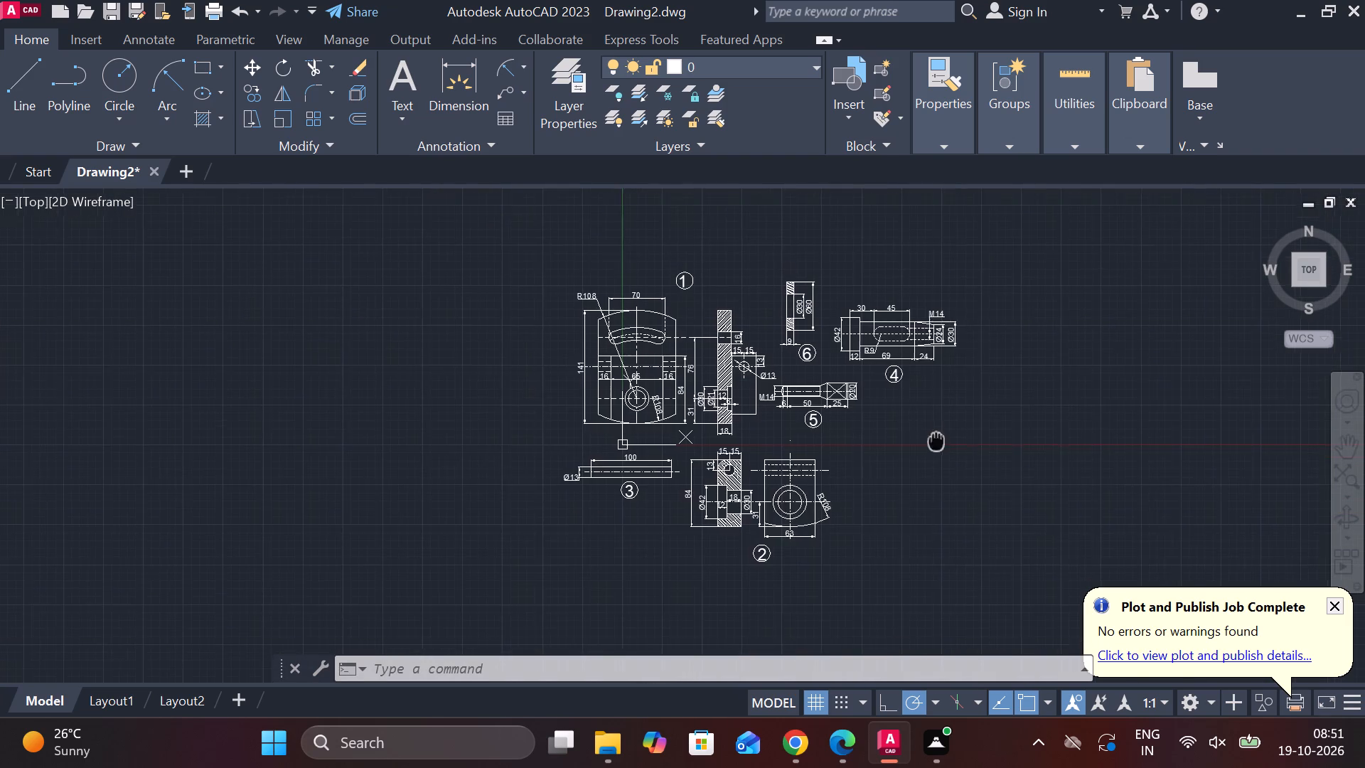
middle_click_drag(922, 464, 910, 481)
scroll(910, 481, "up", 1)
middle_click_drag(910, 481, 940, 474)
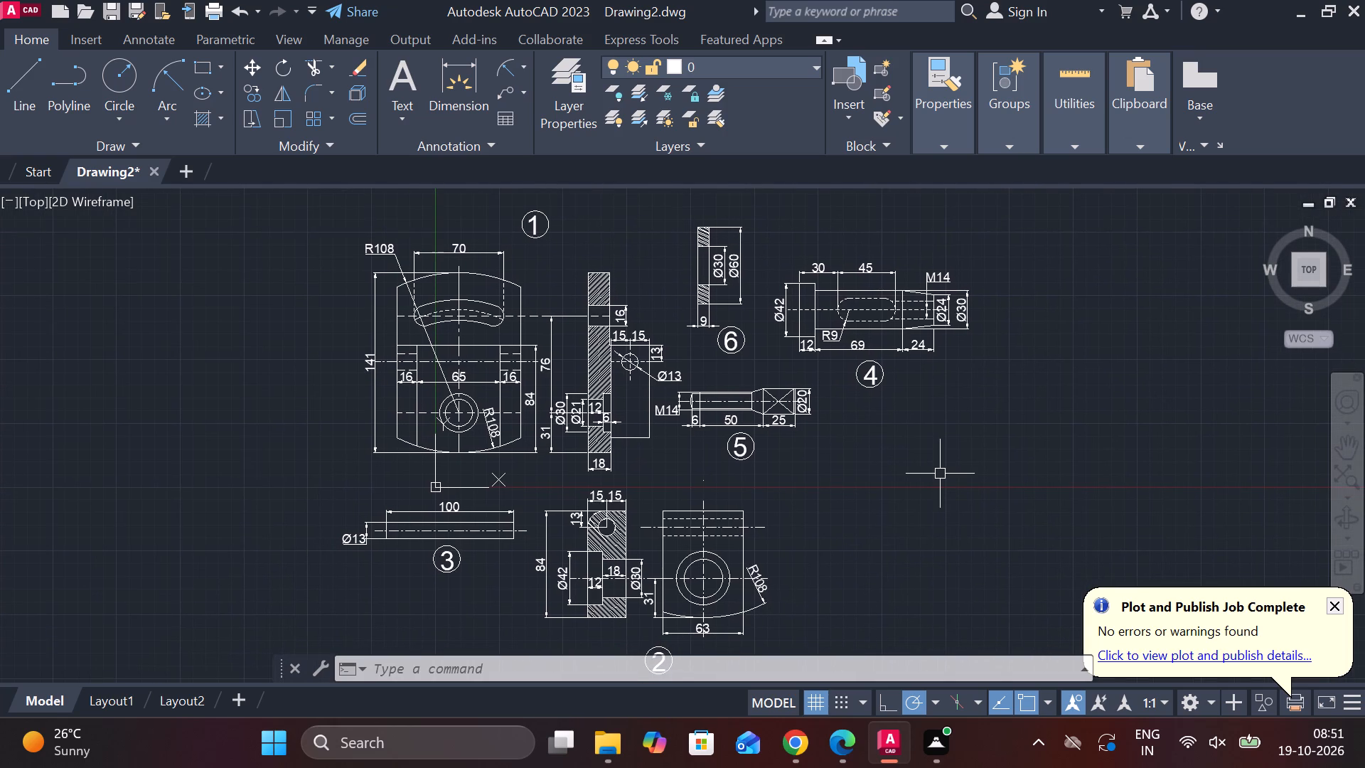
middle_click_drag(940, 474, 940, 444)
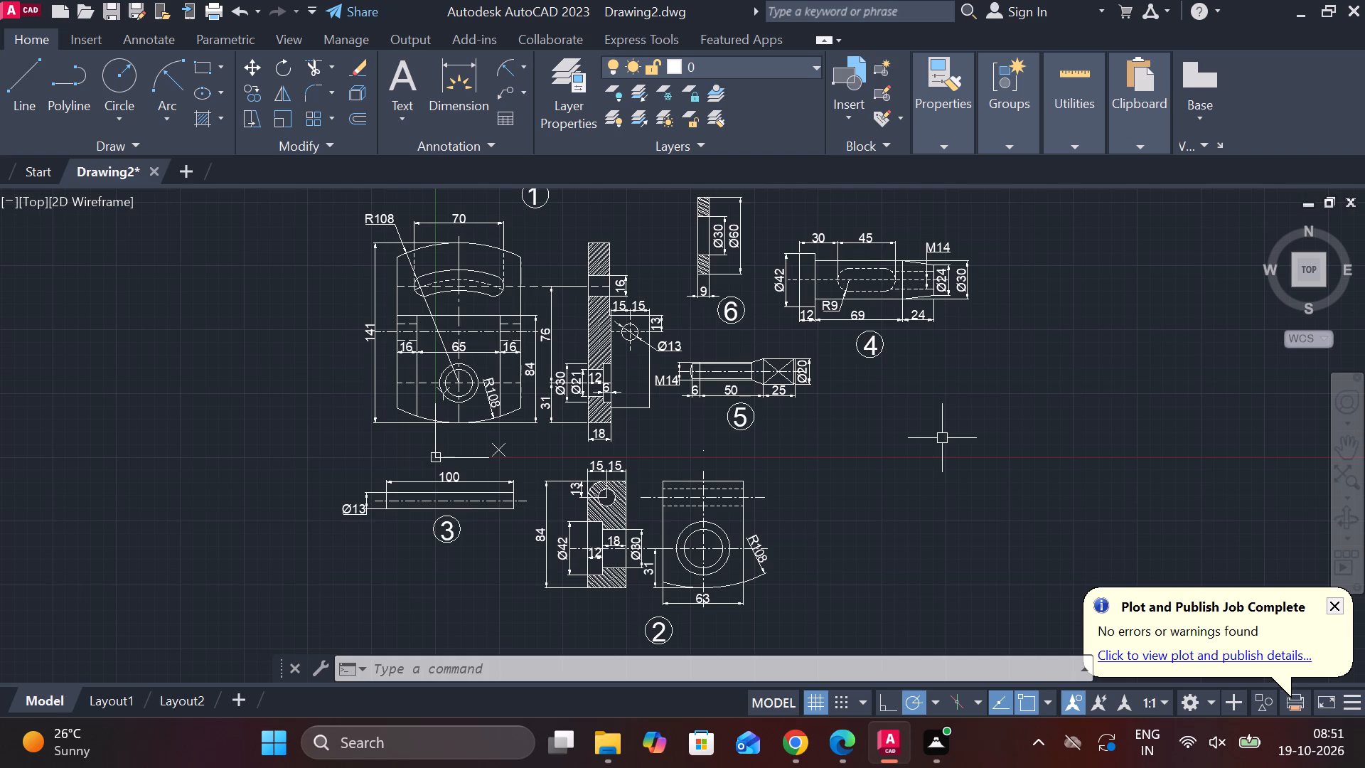
Add a centred multiline text title above the part views, with text height 20, reading DETAILS OF CLAPPER BLOCK.
middle_click_drag(935, 422, 1000, 592)
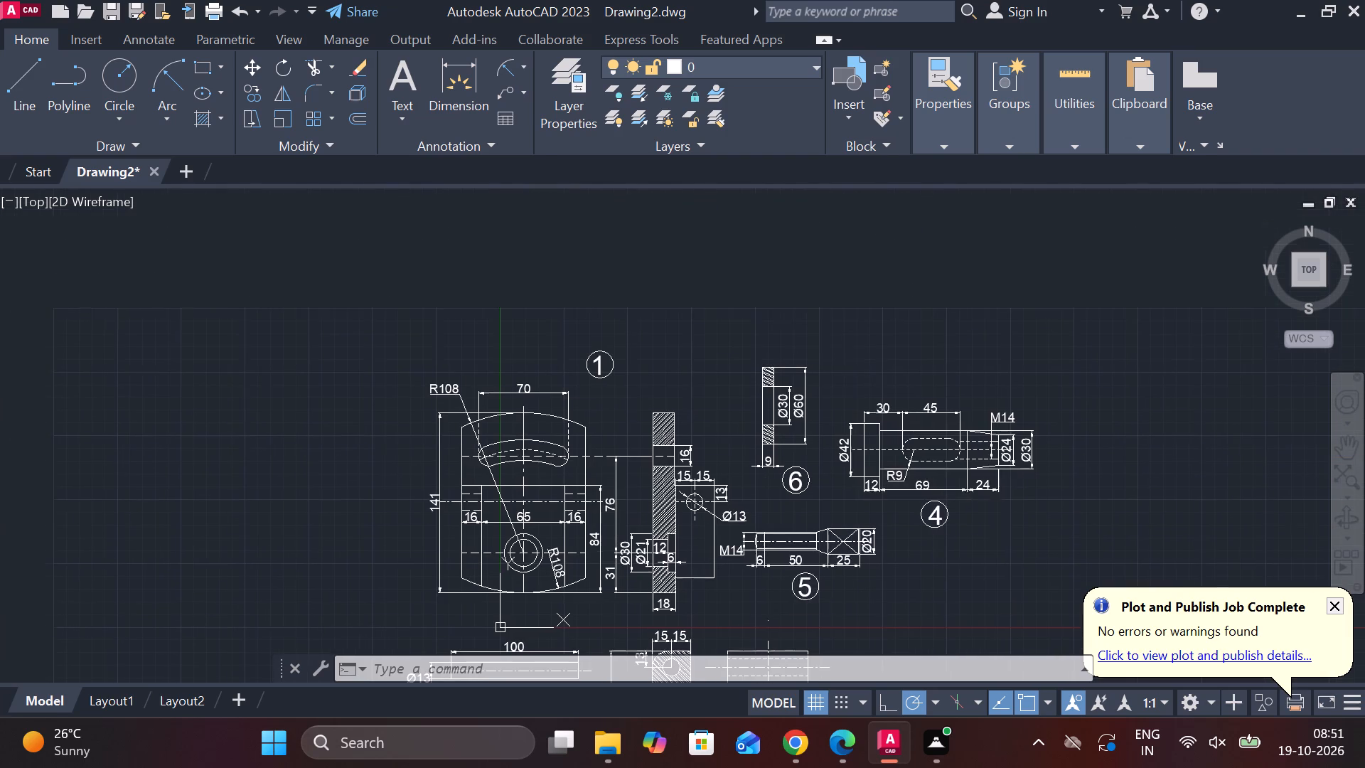
type("MT")
key("space")
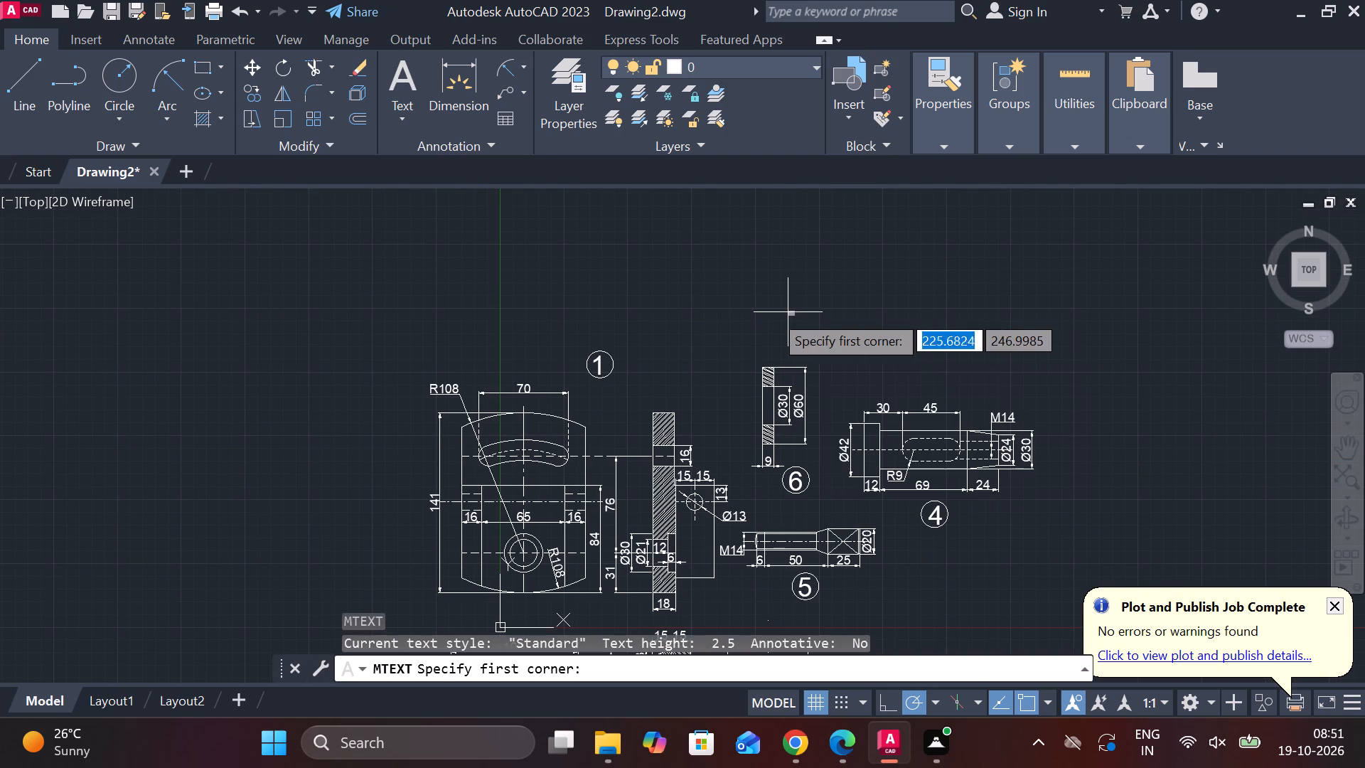
left_click_drag(569, 289, 603, 289)
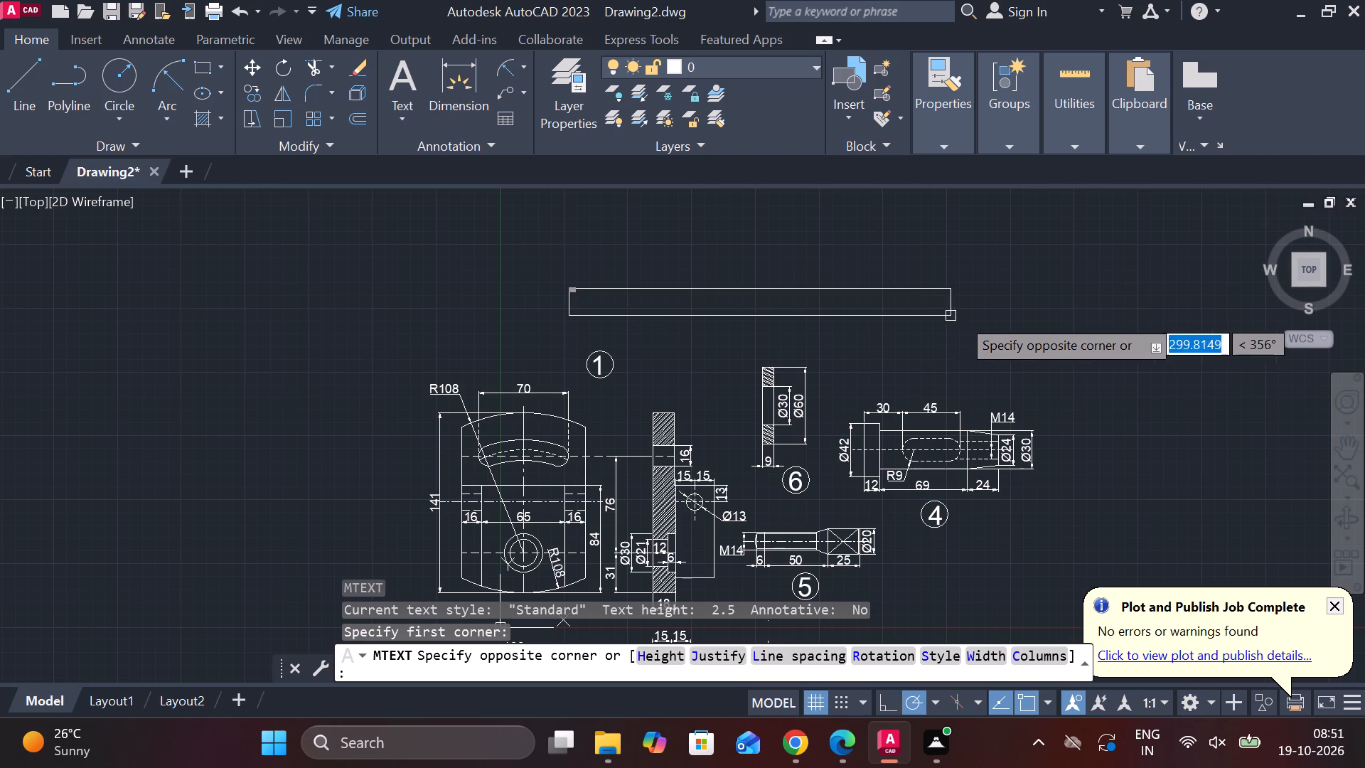
left_click(1044, 313)
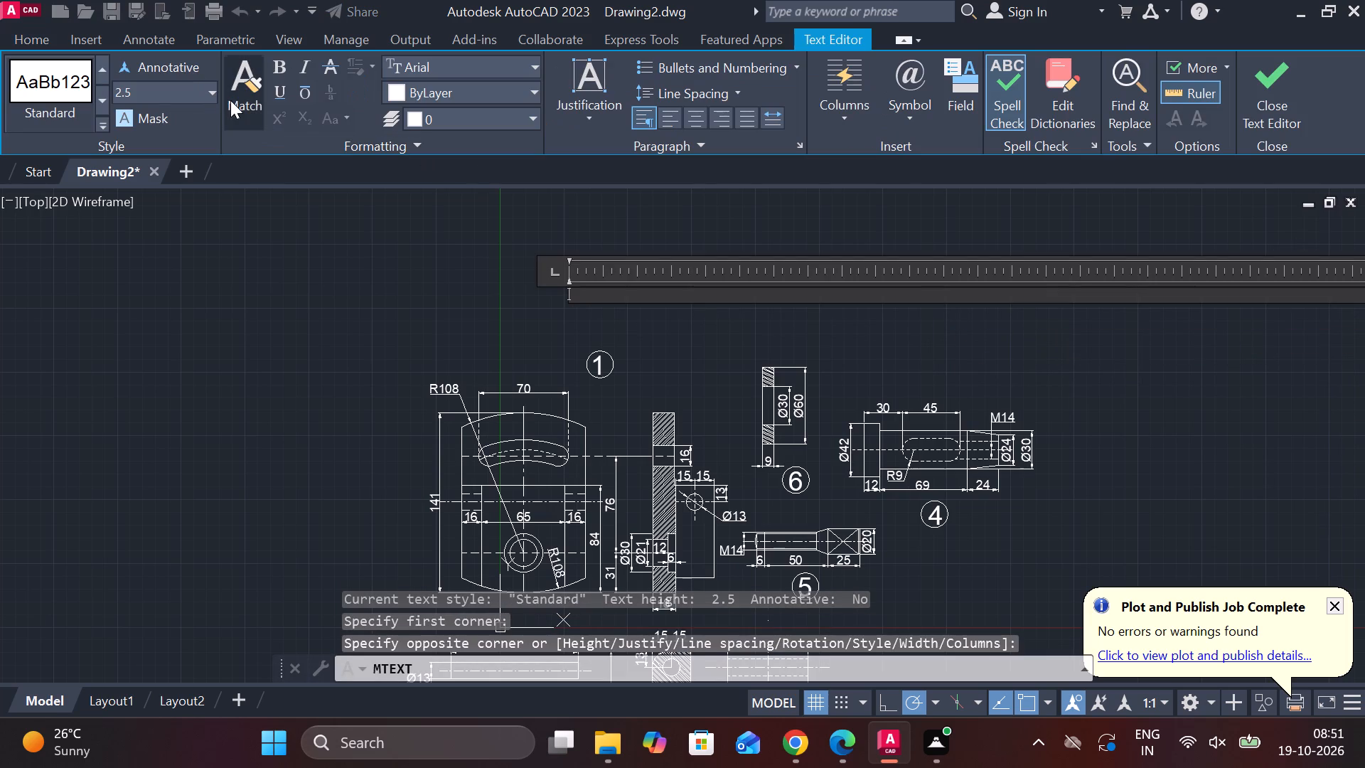
left_click(218, 91)
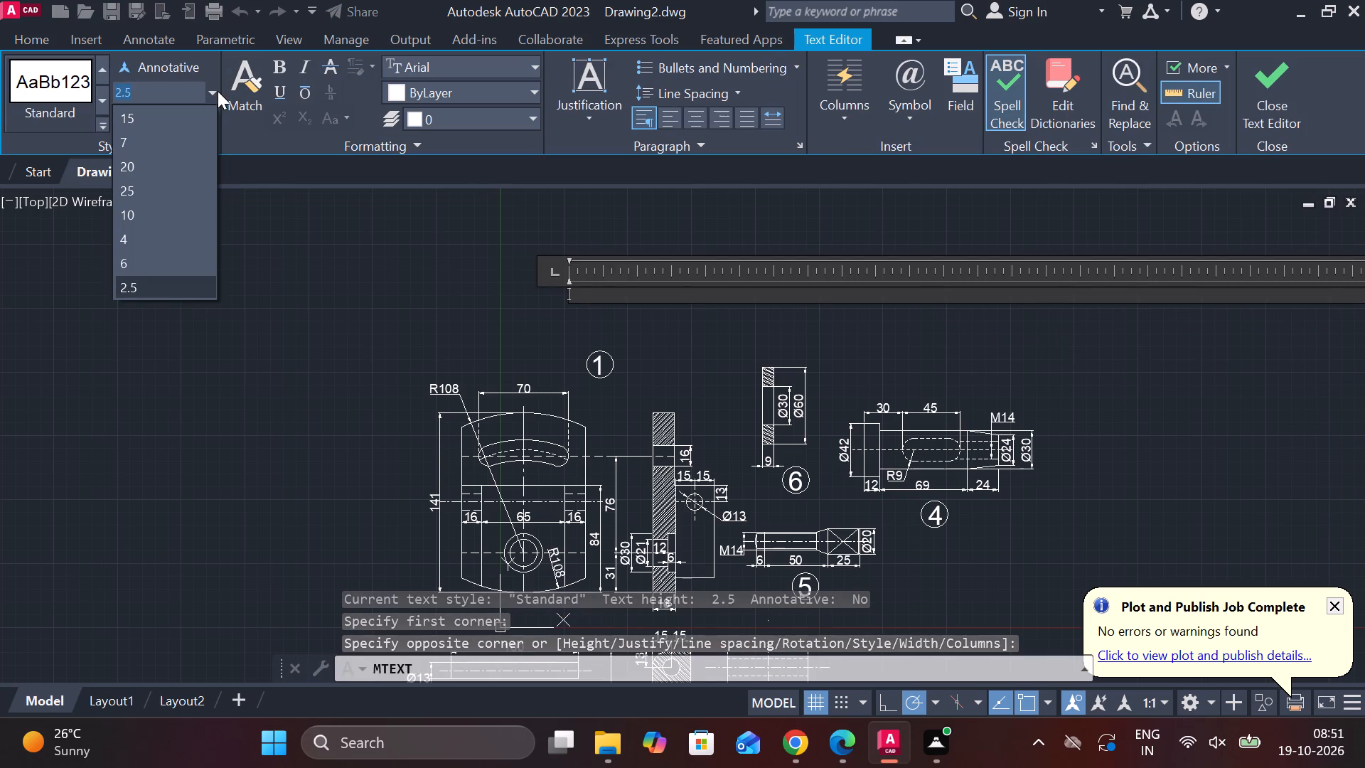
left_click(168, 165)
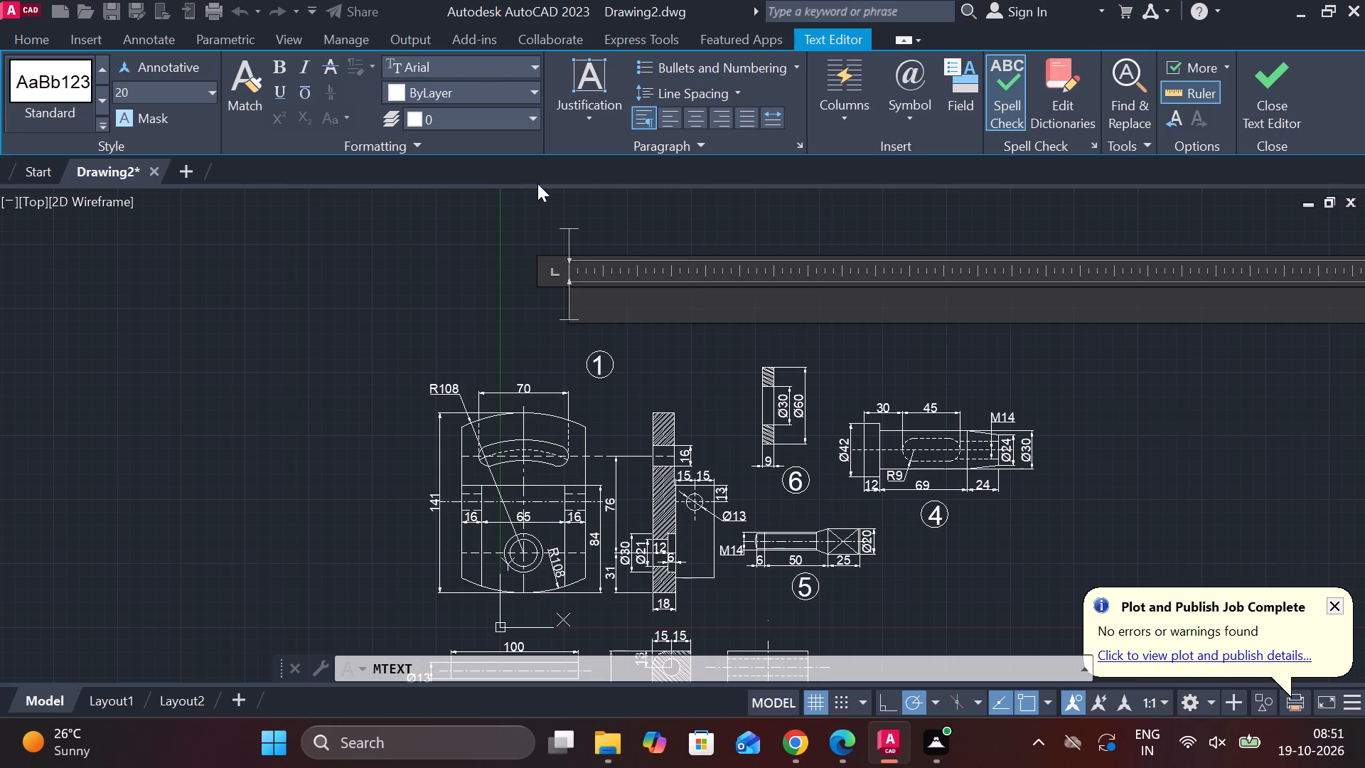
type("DE")
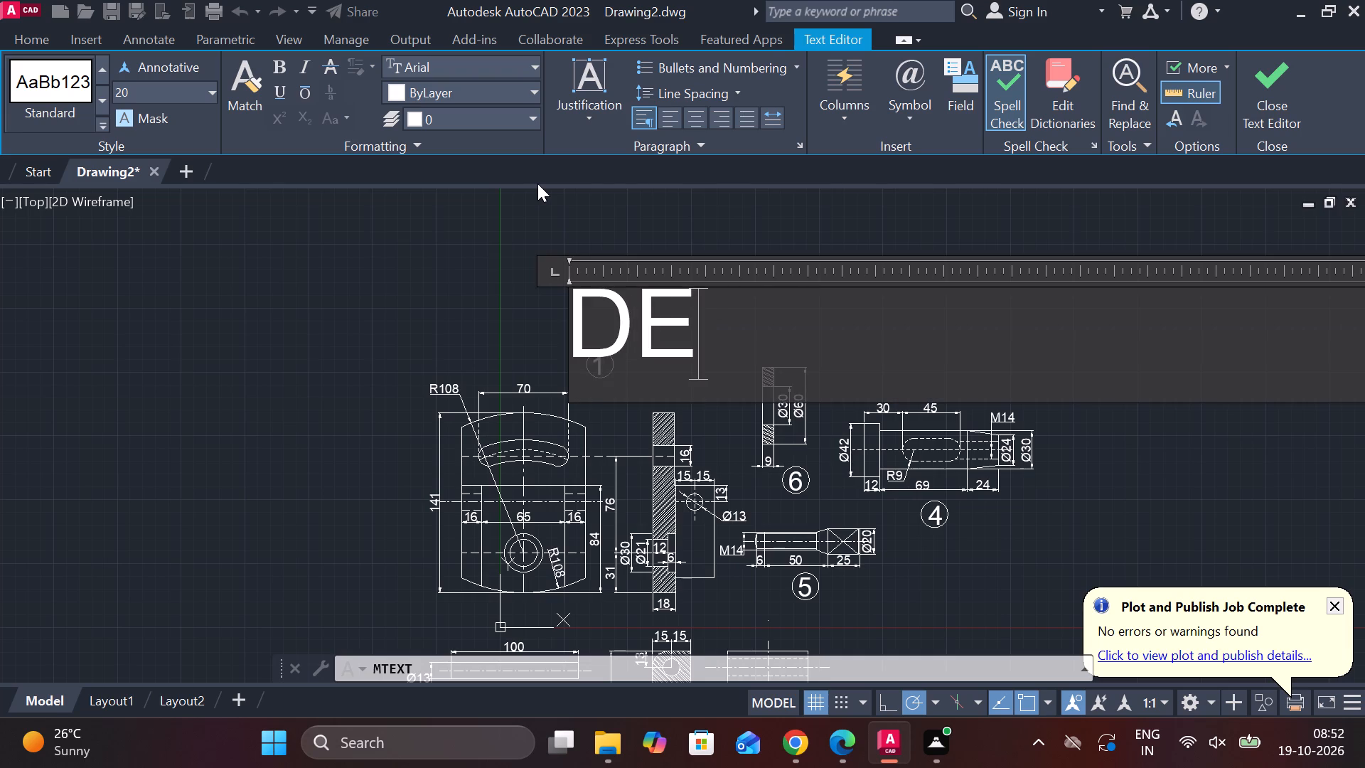
type("TAILS O")
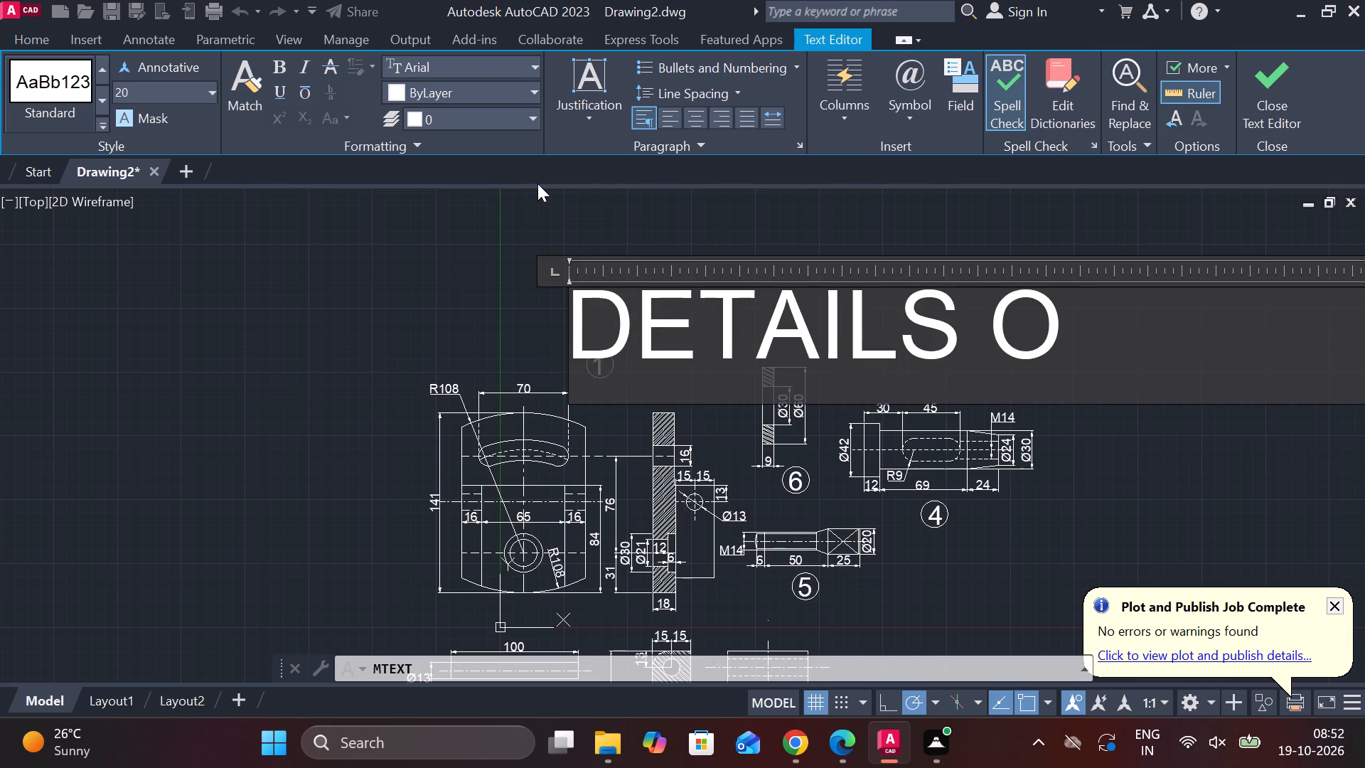
key("f")
key("space")
type("CLA")
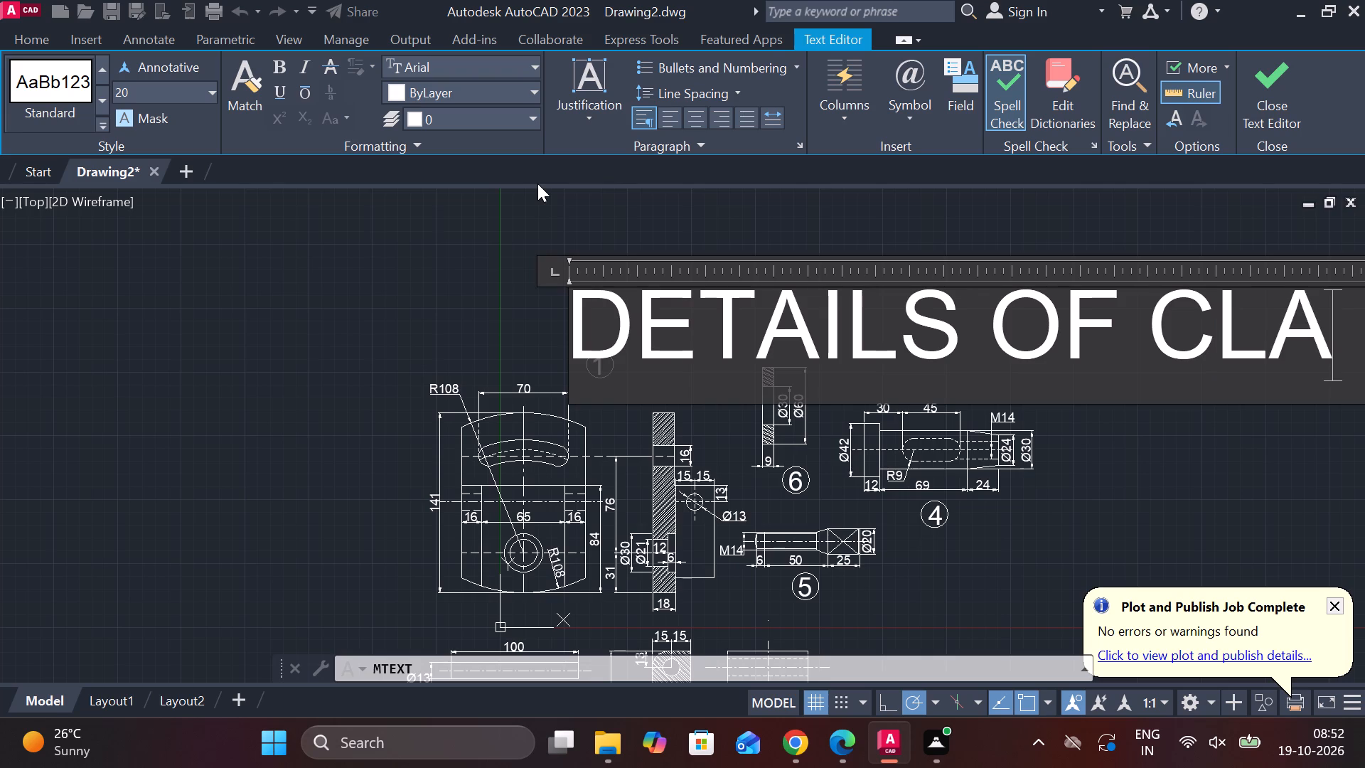
type("PPER")
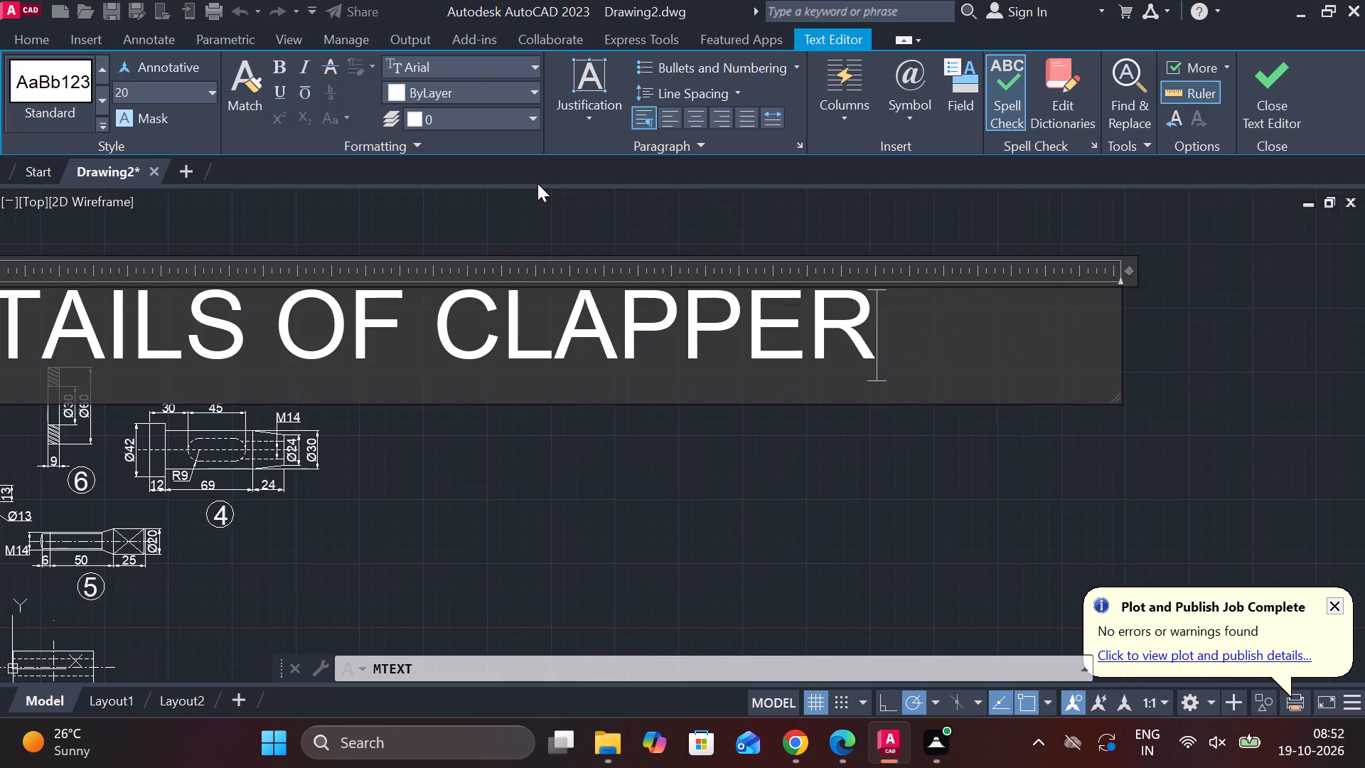
key("space")
type("BLOC")
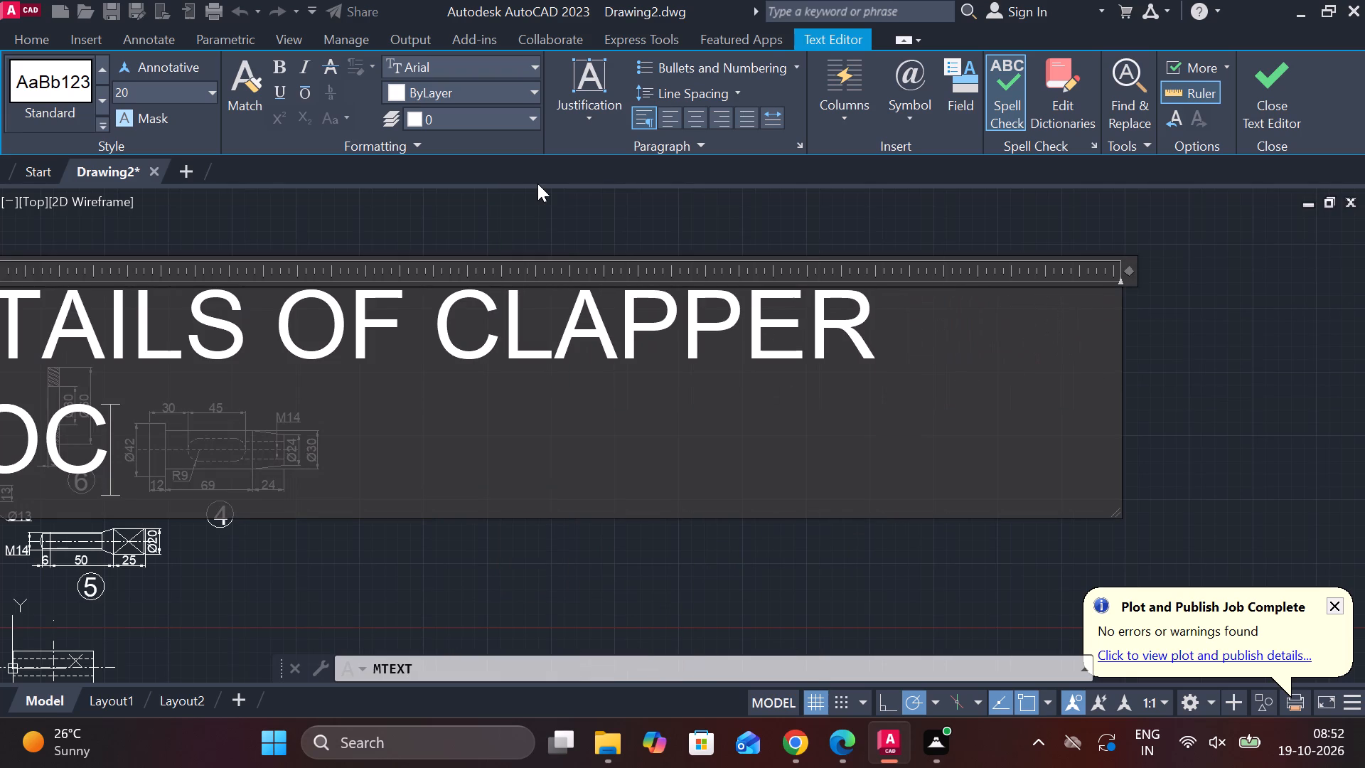
scroll(754, 334, "down", 2)
scroll(686, 348, "down", 1)
key("k")
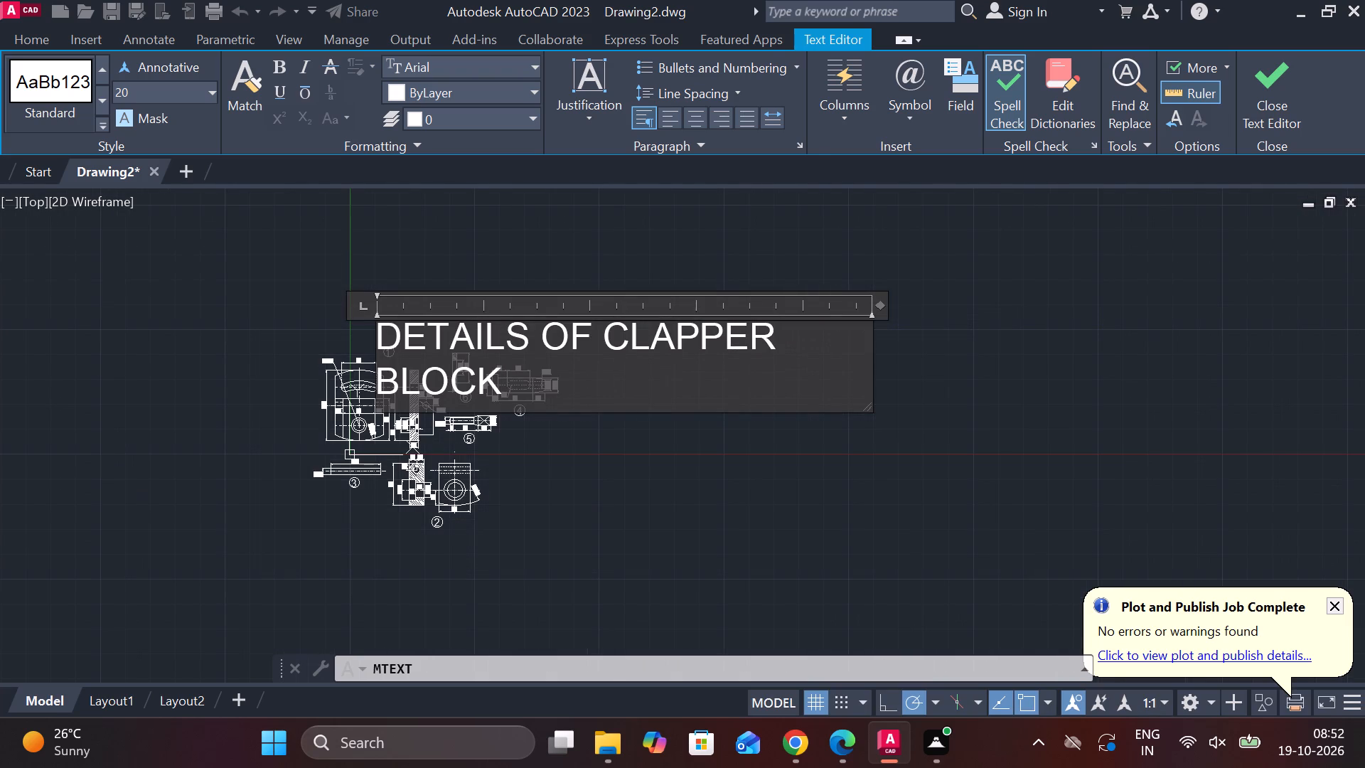
left_click(703, 115)
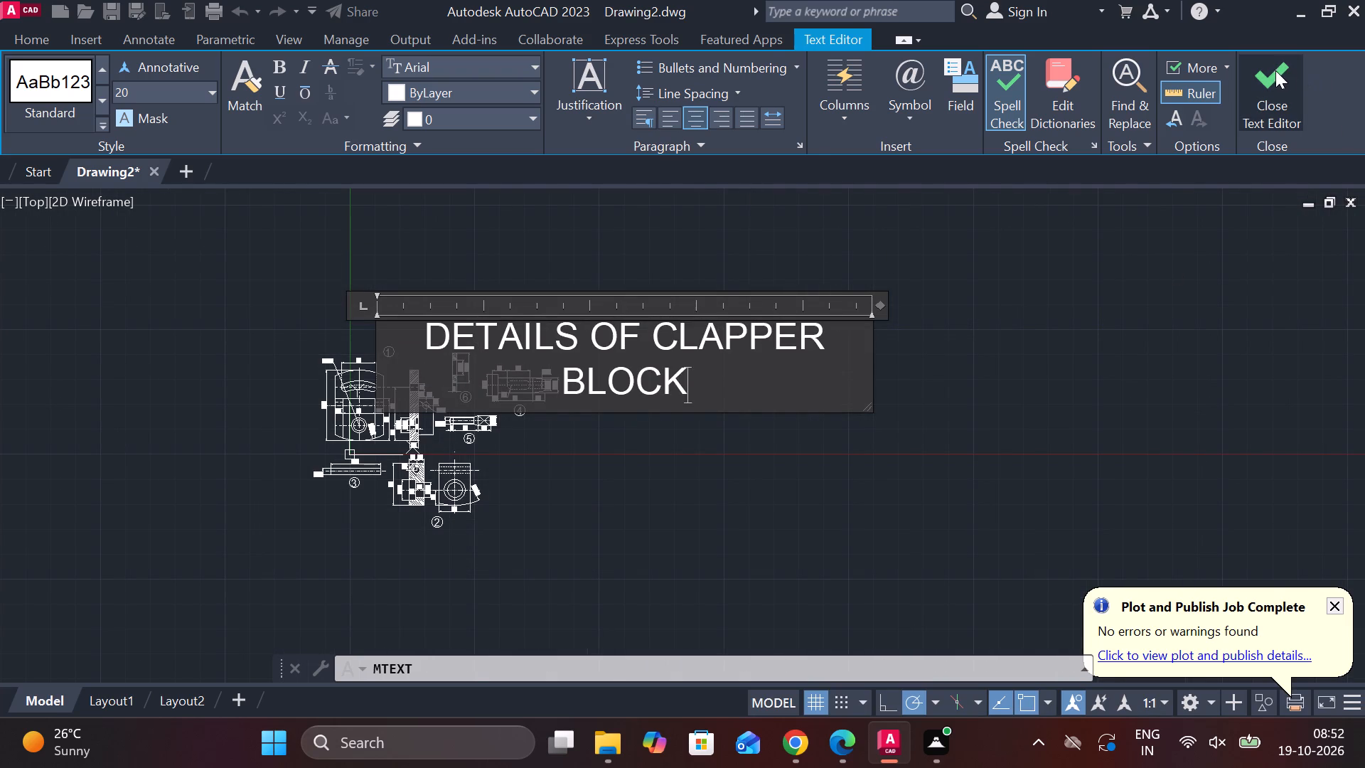
left_click(1273, 72)
Reduce the text height of the DETAILS OF CLAPPER BLOCK title to 17.
middle_click_drag(749, 328, 868, 319)
scroll(754, 334, "up", 1)
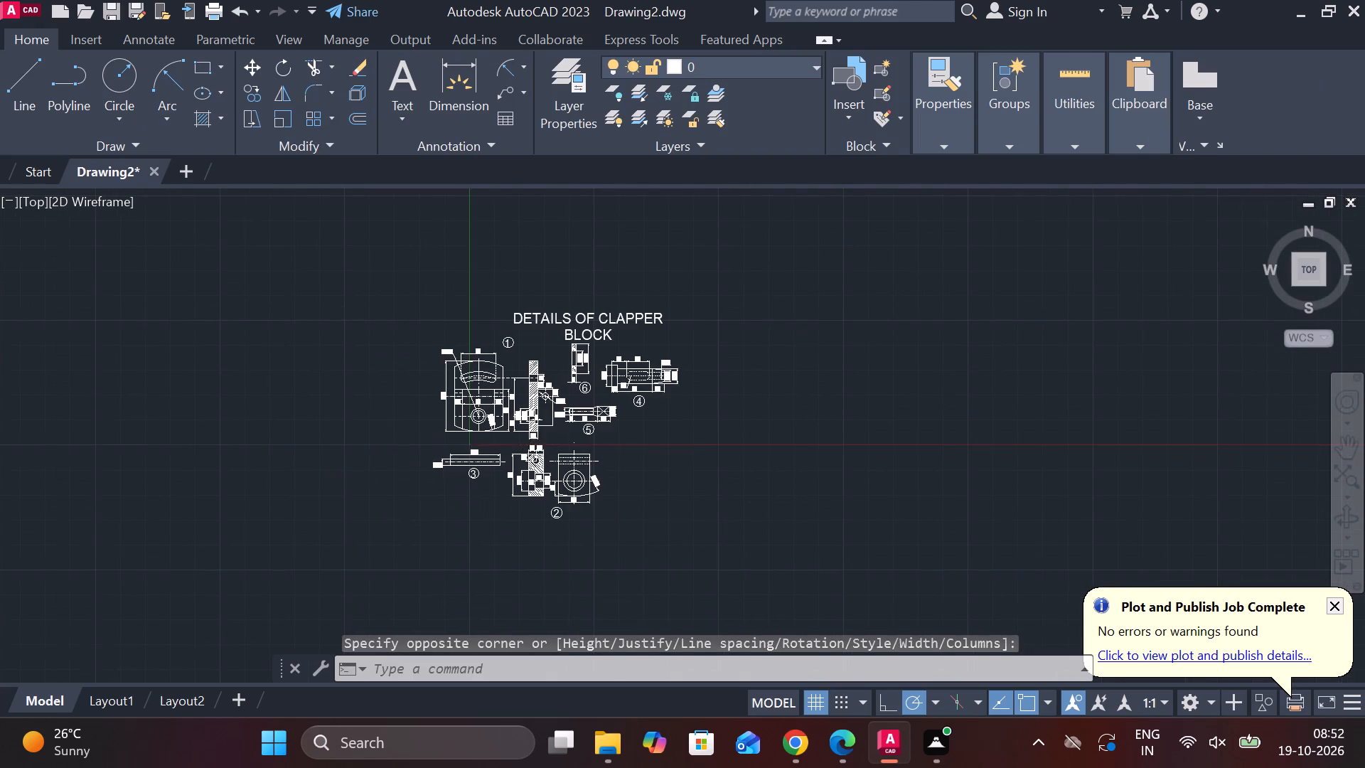
middle_click_drag(750, 347, 916, 346)
scroll(872, 351, "up", 1)
middle_click_drag(872, 351, 1095, 282)
middle_click_drag(1034, 326, 1069, 349)
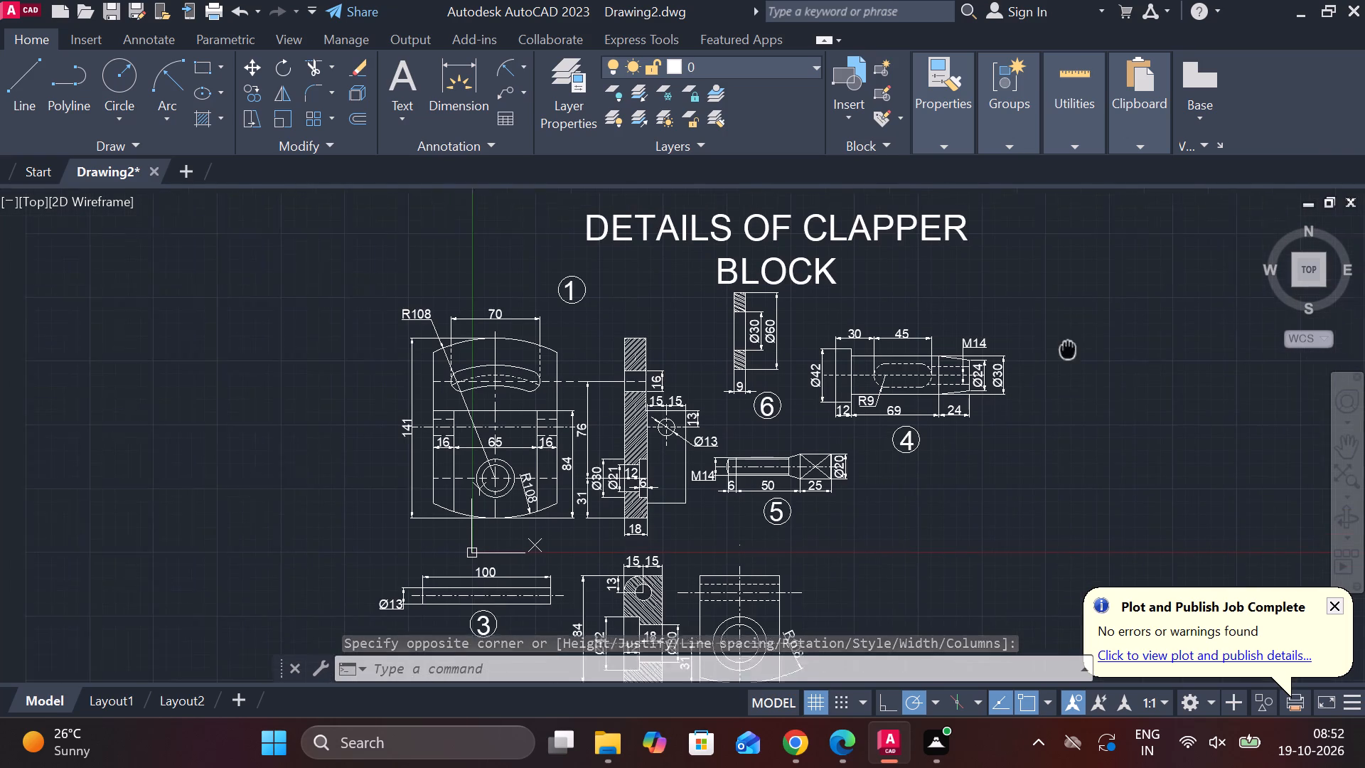
middle_click_drag(1069, 349, 1087, 370)
double_click(752, 250)
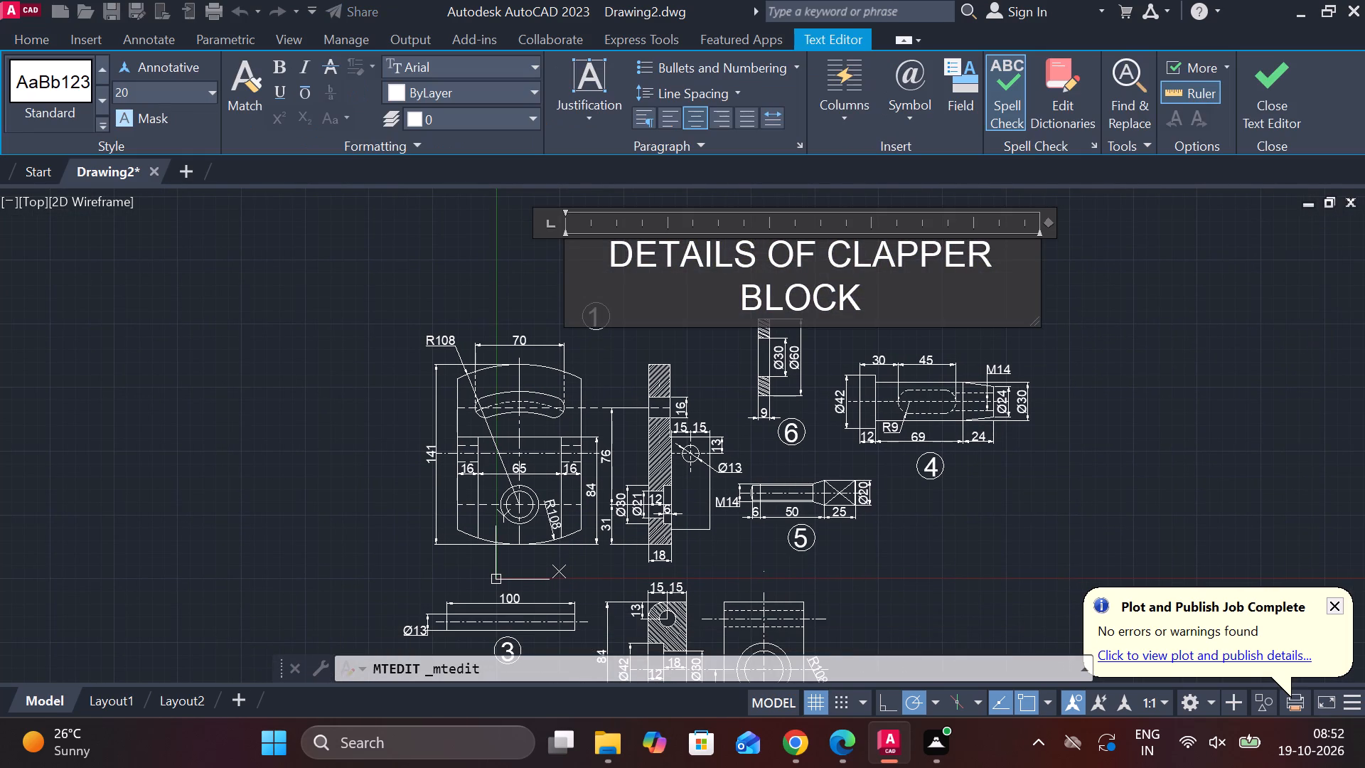
left_click_drag(856, 299, 613, 250)
left_click(173, 94)
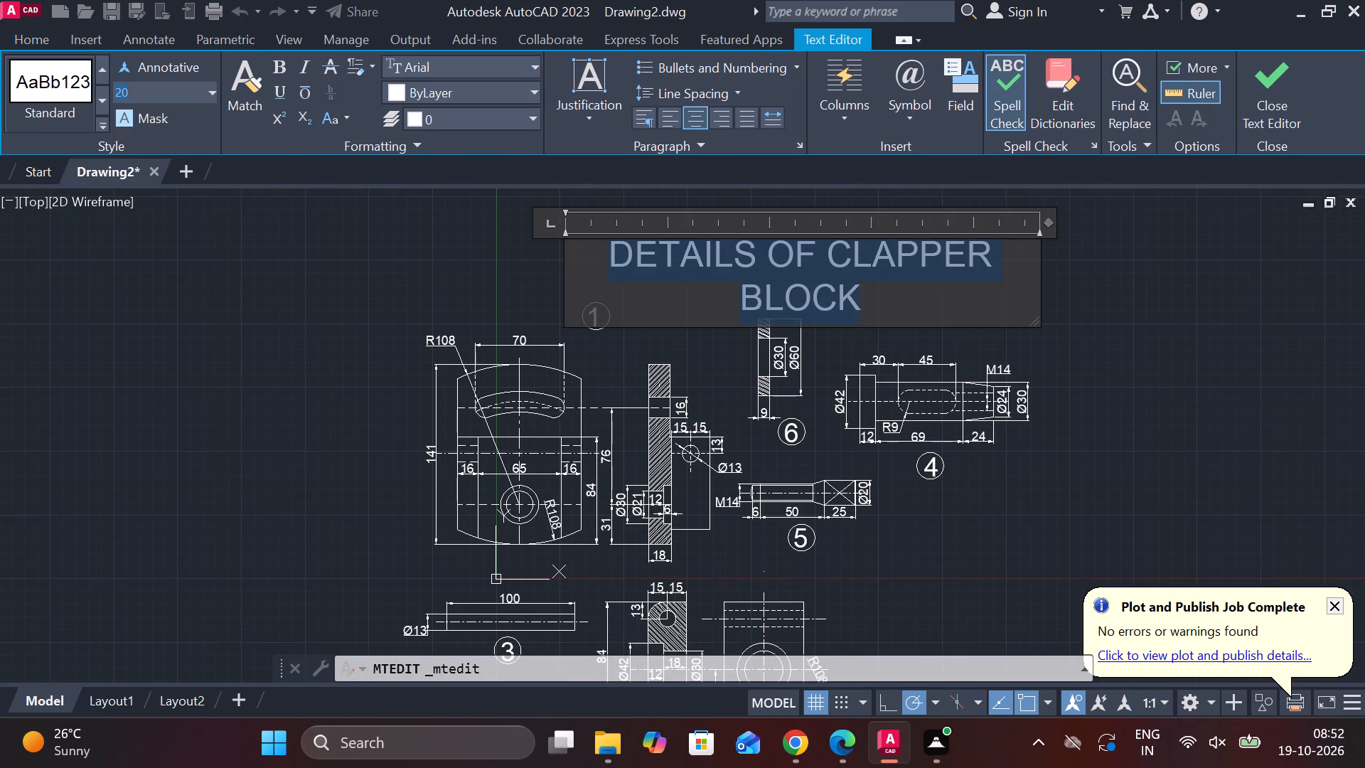
type("17")
key("Return")
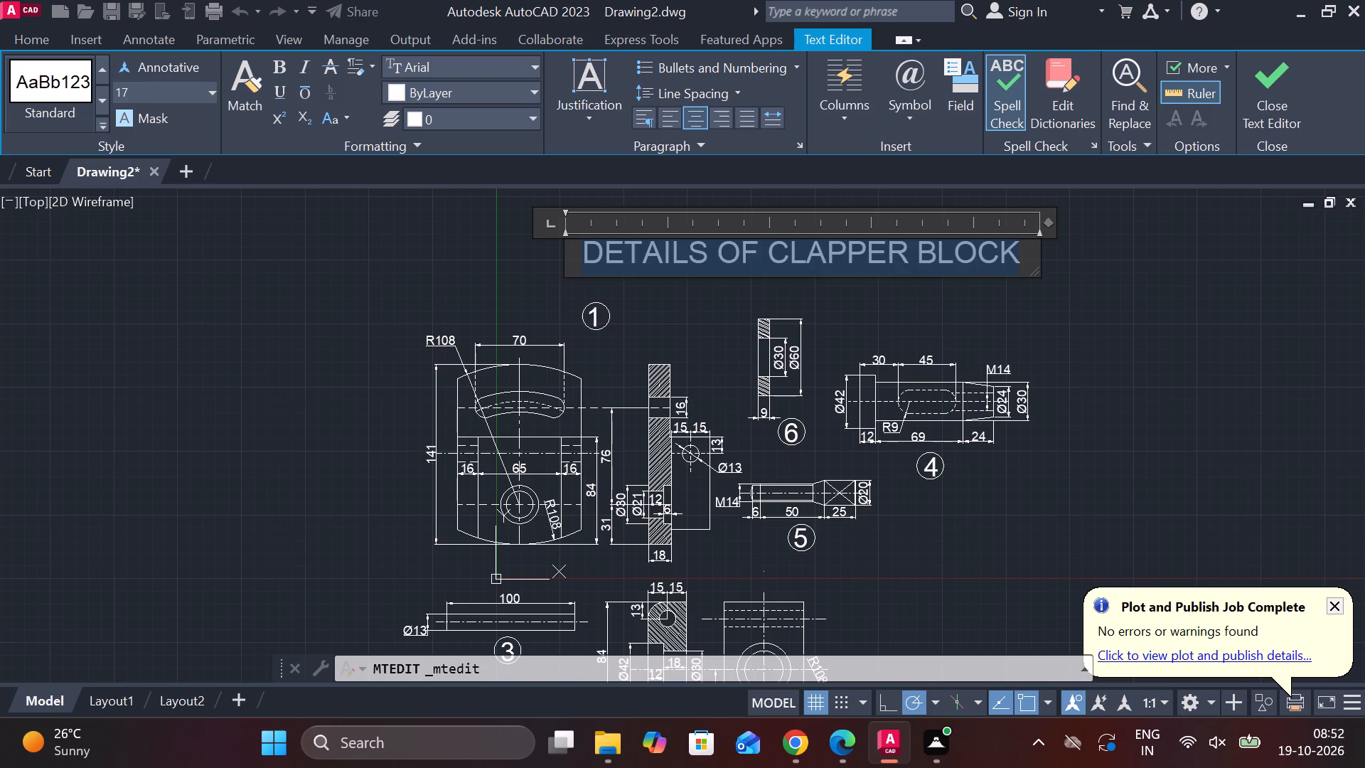
left_click(1280, 79)
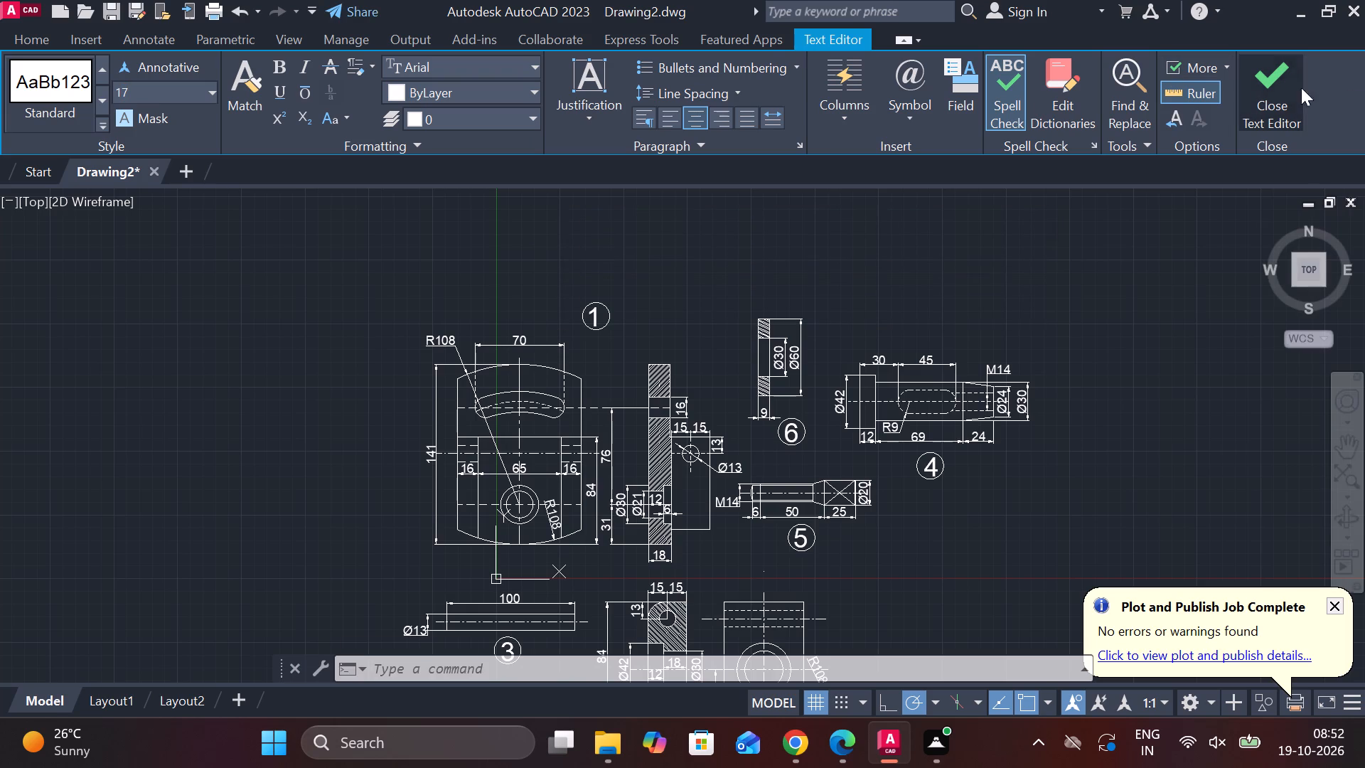
Shift the title towards part 1 and raise it about 15 units to sit clear above the part views.
left_click(935, 247)
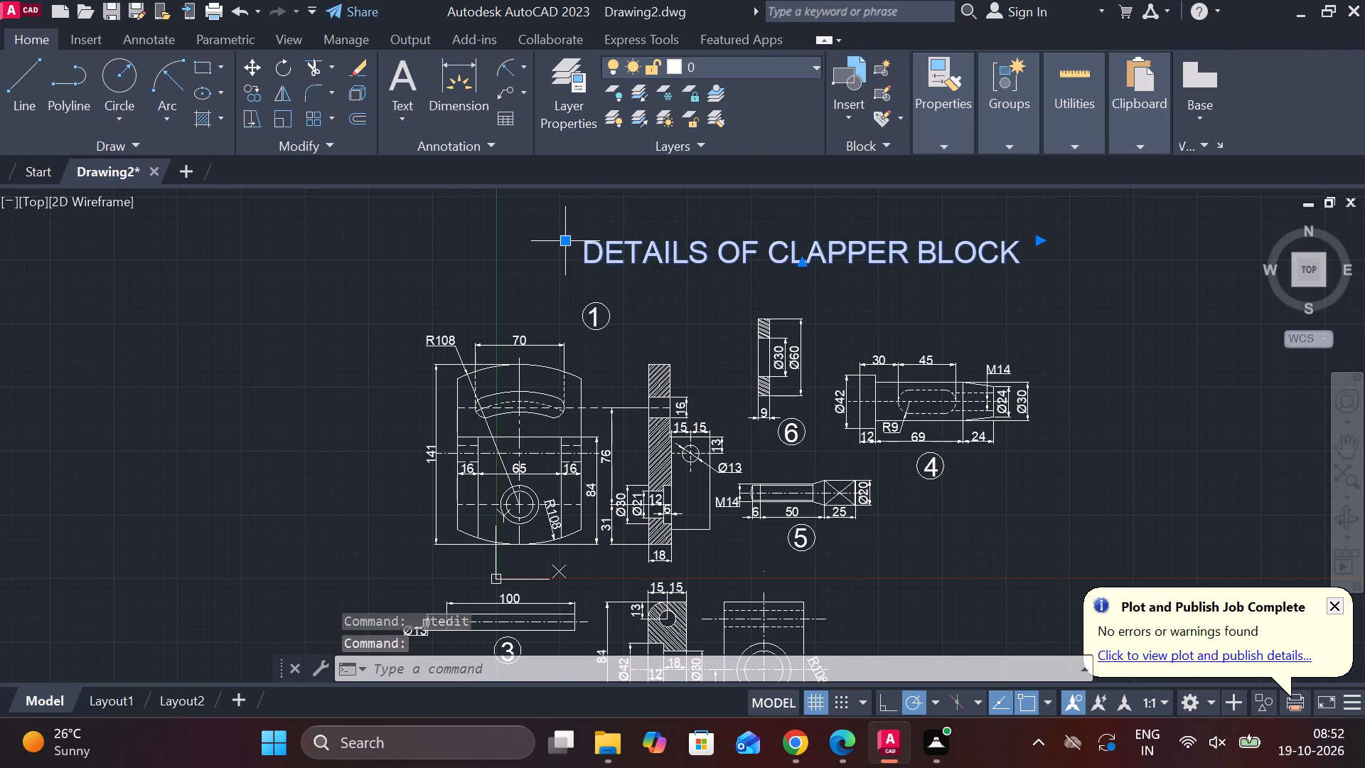
left_click(562, 241)
left_click(528, 267)
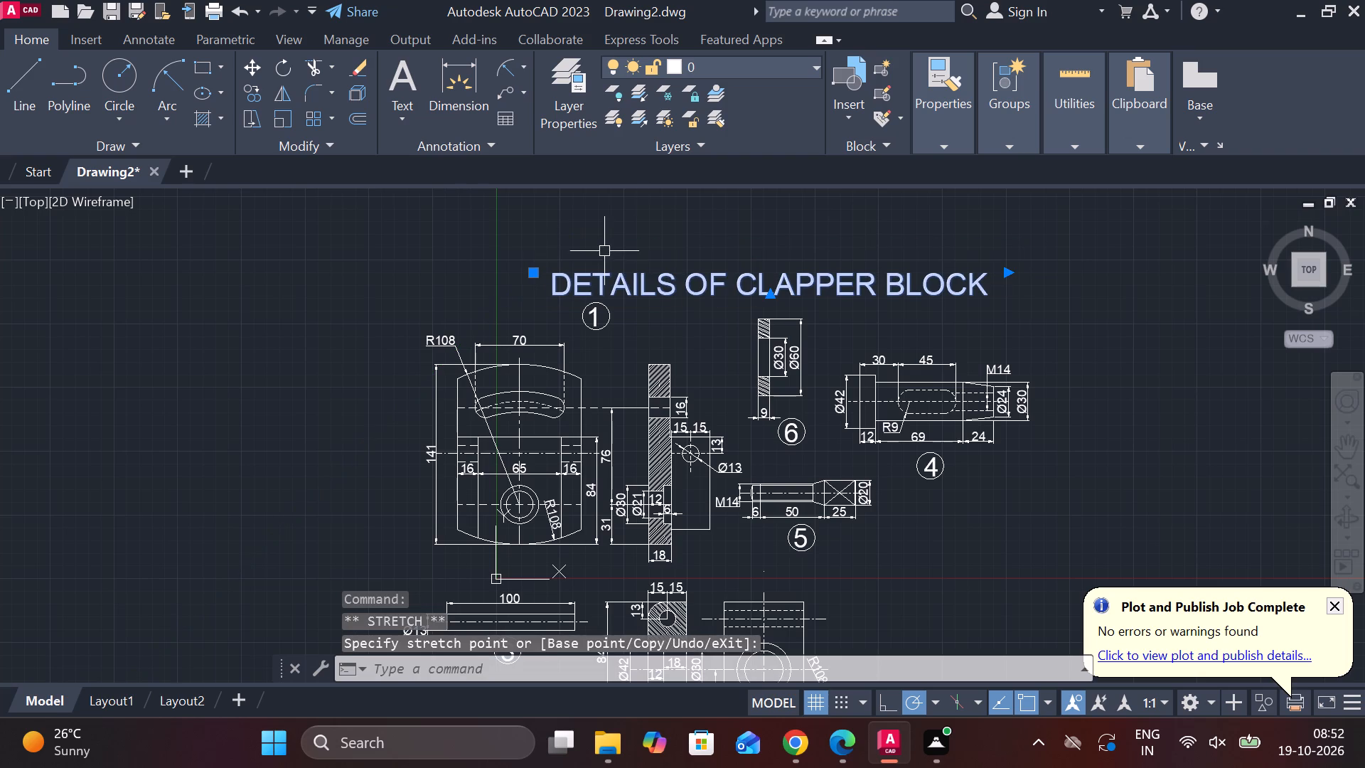
left_click(535, 270)
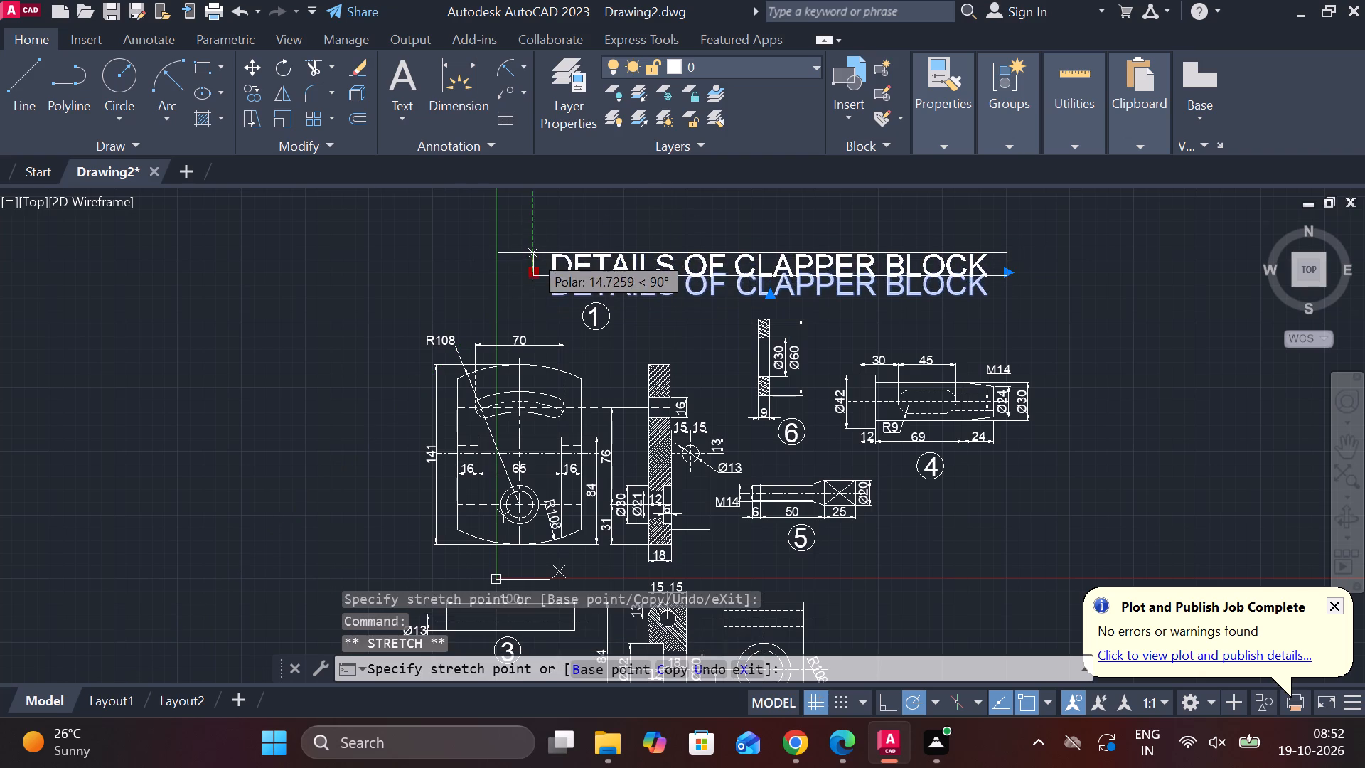
left_click(532, 253)
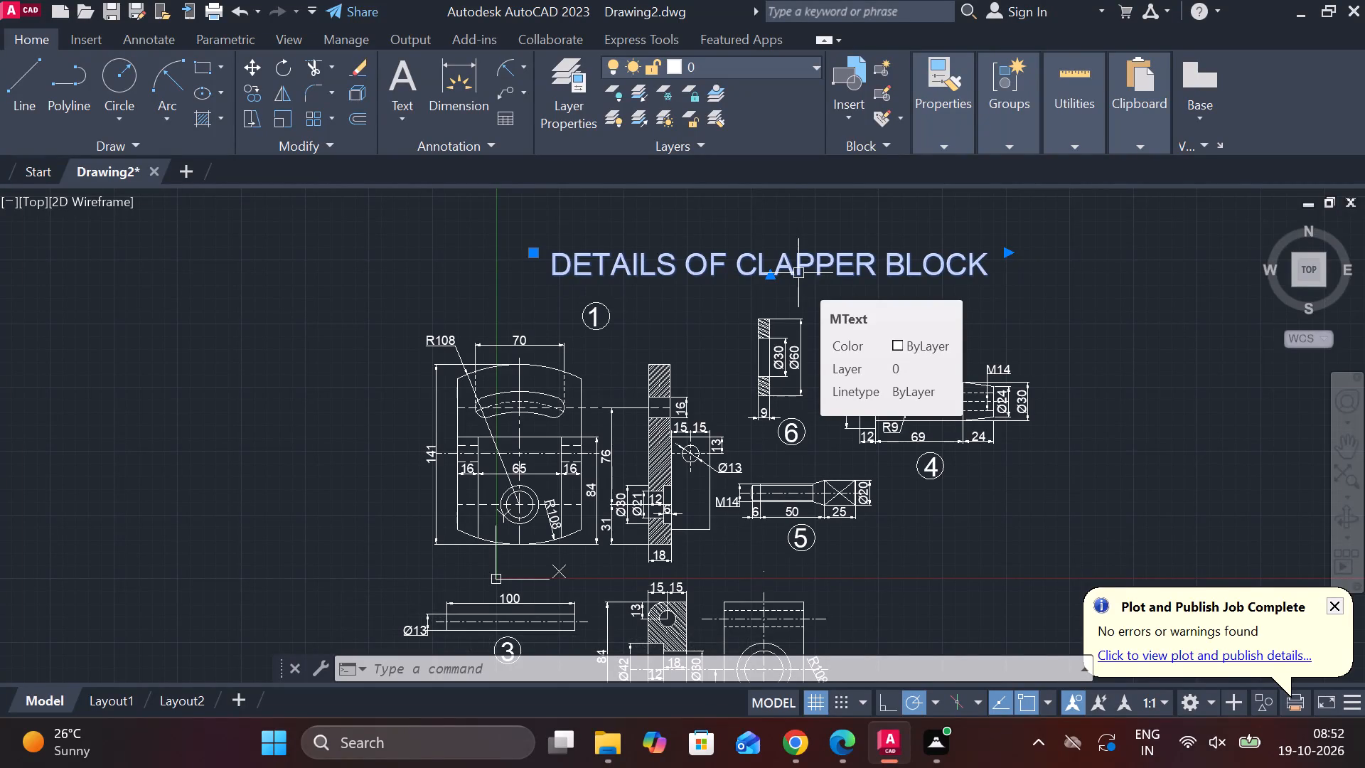
key("Escape")
Draw a 100 by 70 rectangle in the empty area below part 4, beside the part 2 views.
middle_click_drag(1033, 474, 1005, 475)
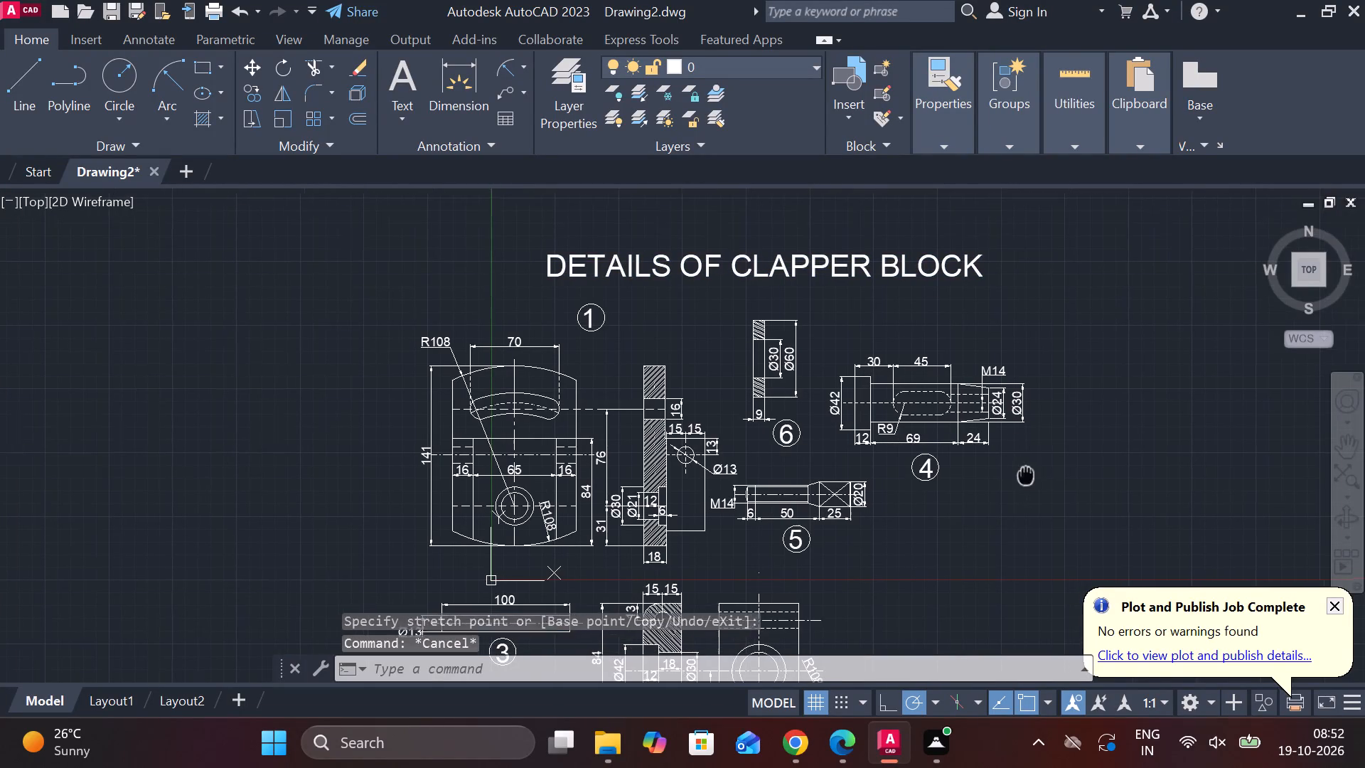
middle_click_drag(1005, 475, 996, 435)
scroll(982, 437, "down", 2)
middle_click(983, 484)
scroll(983, 484, "up", 2)
middle_click_drag(952, 488, 970, 408)
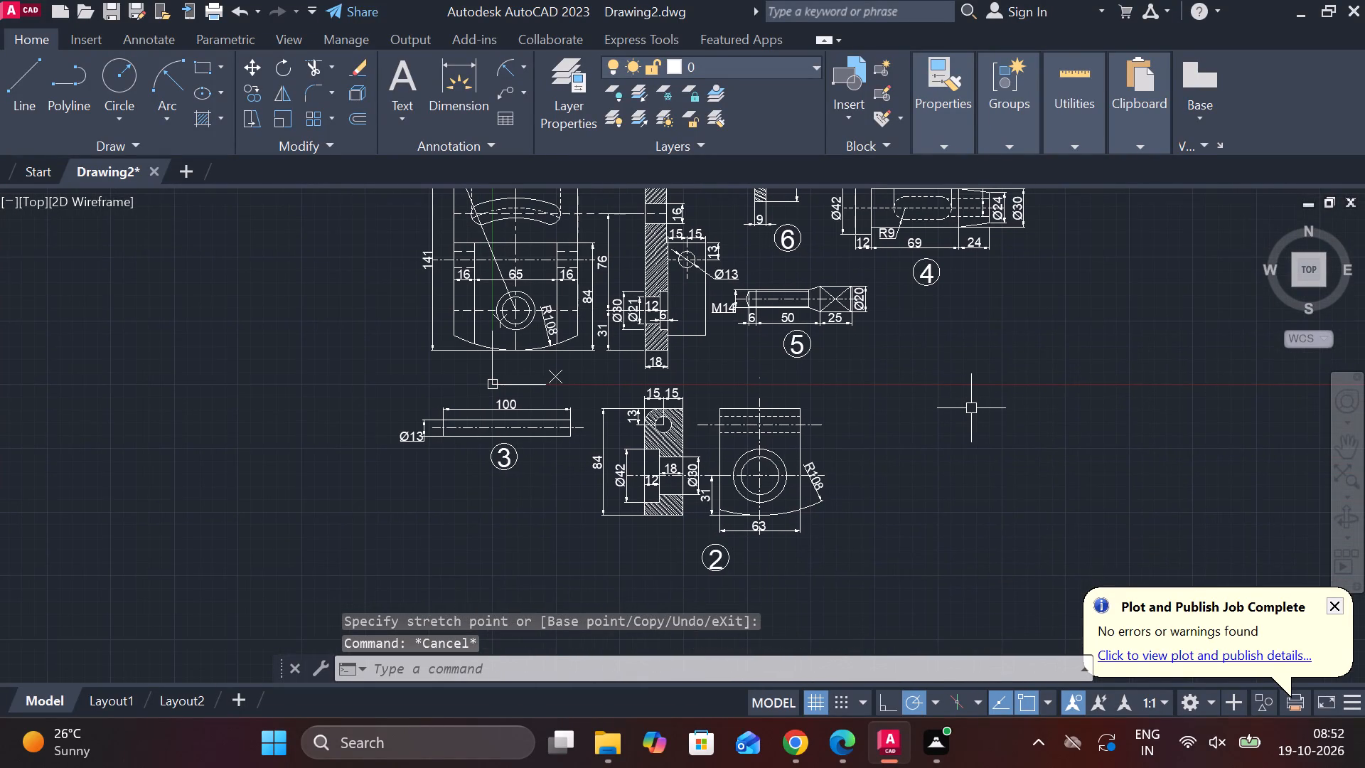
middle_click_drag(936, 400, 737, 375)
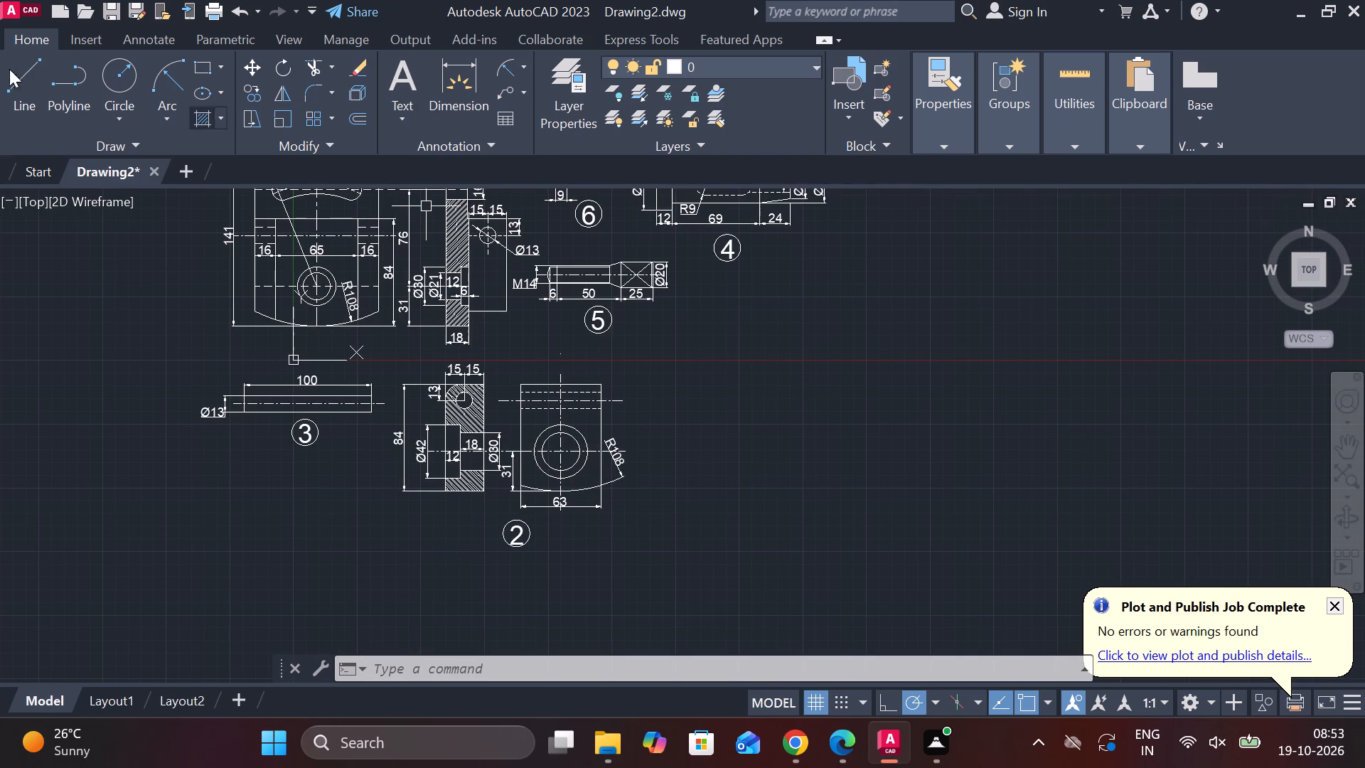
left_click(199, 65)
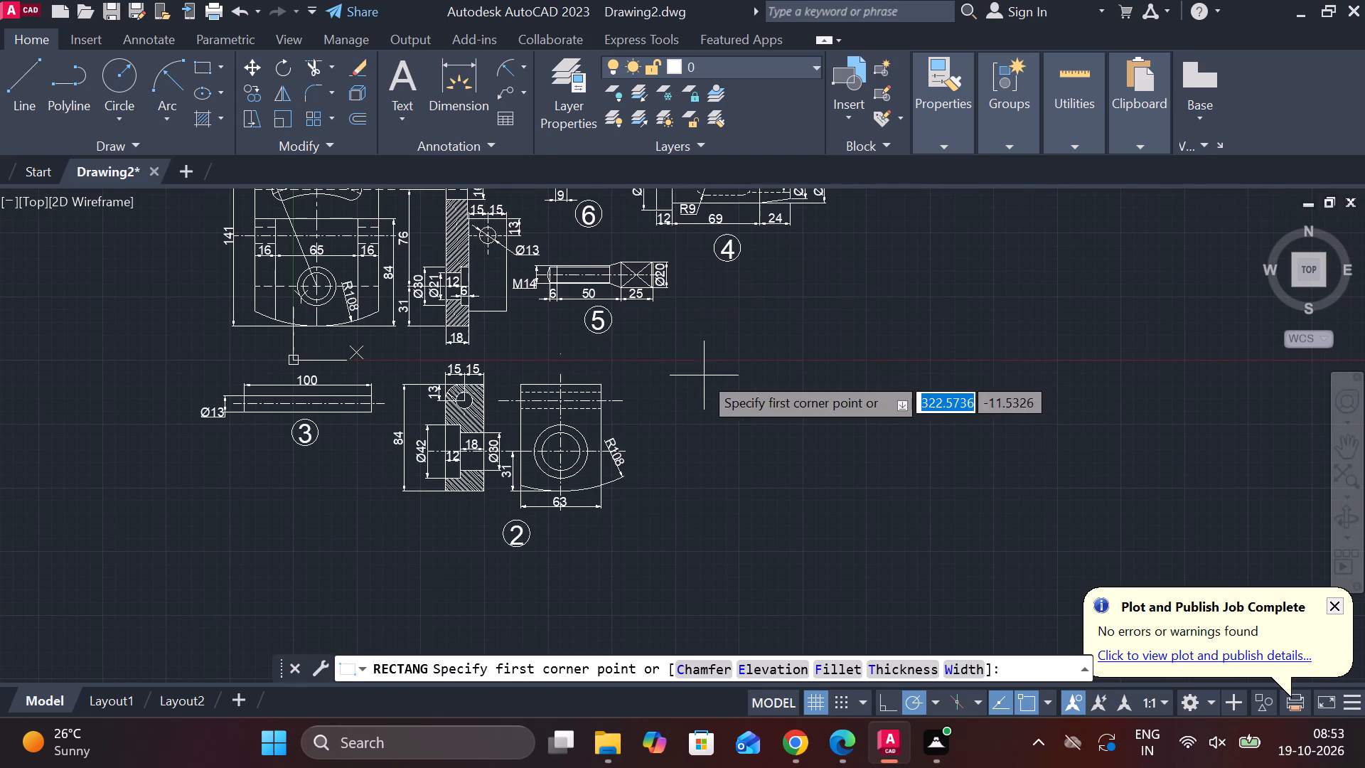
left_click(689, 319)
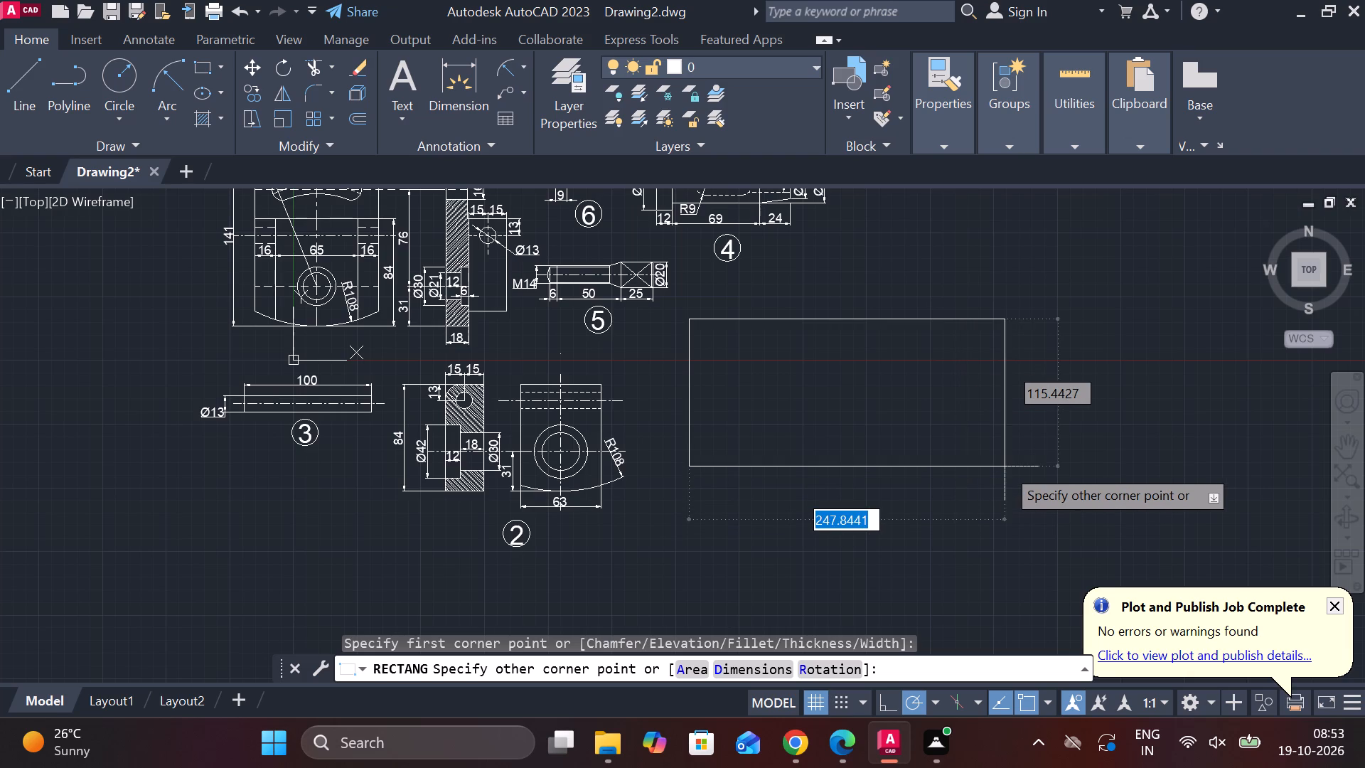
key("1")
type("00")
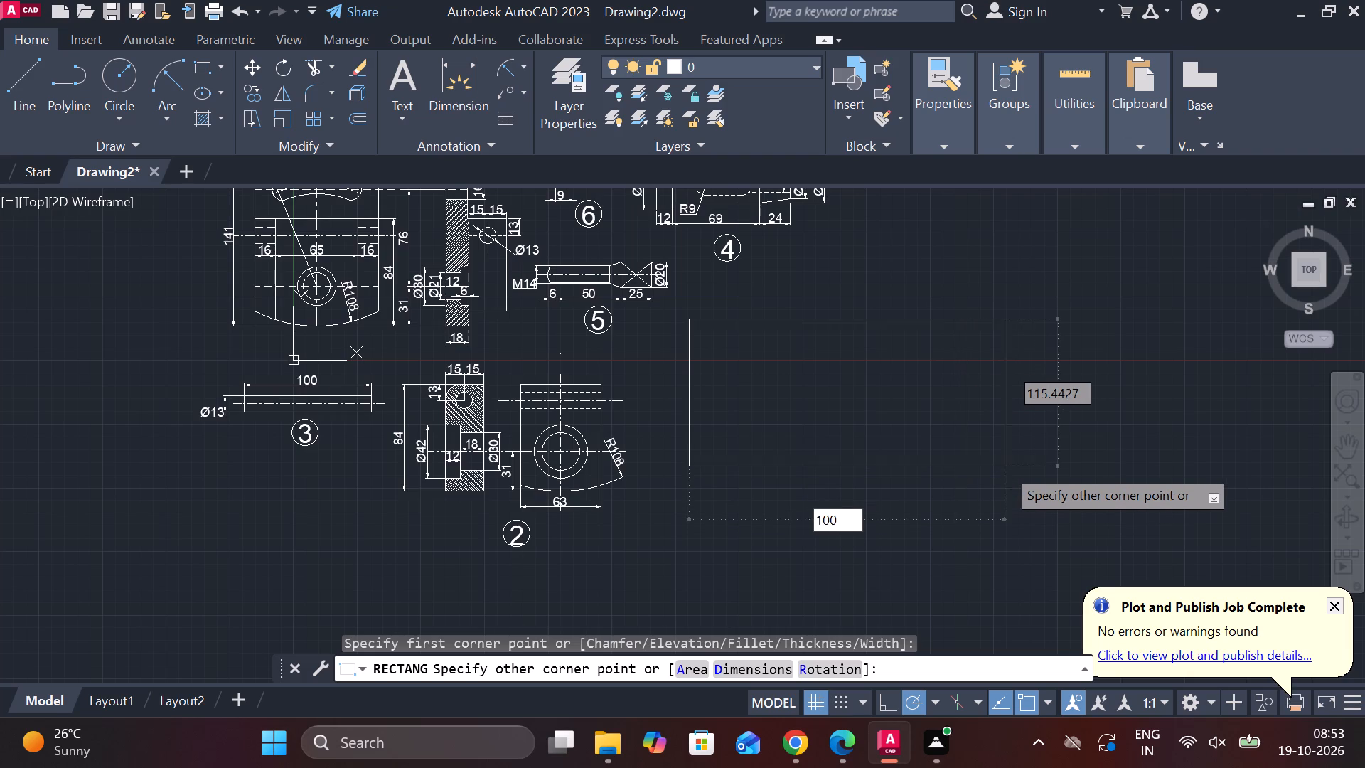
key("Tab")
type("70")
key("Return")
scroll(688, 334, "up", 3)
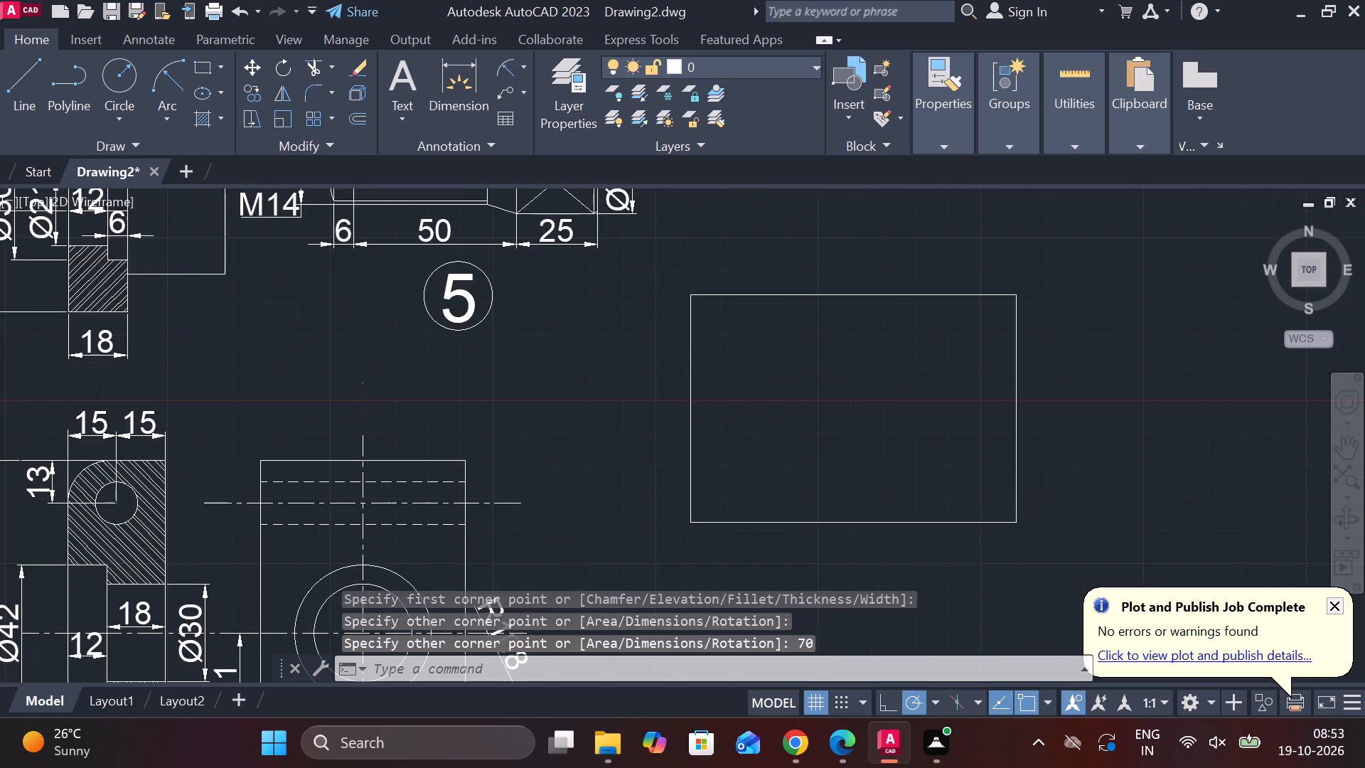
Stretch the rectangle's right edge horizontally outward until its width is about two and a half times its height.
middle_click_drag(702, 338, 628, 446)
scroll(658, 412, "down", 2)
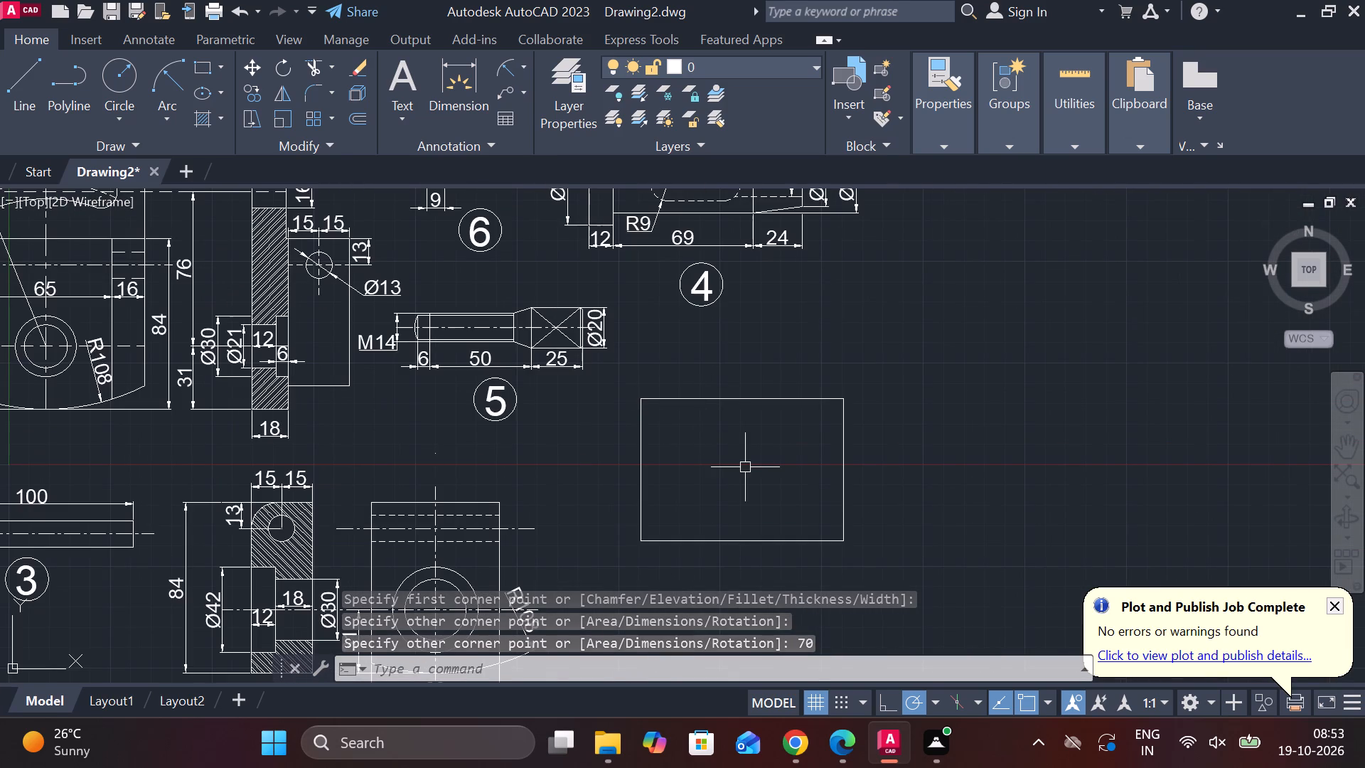
left_click(845, 455)
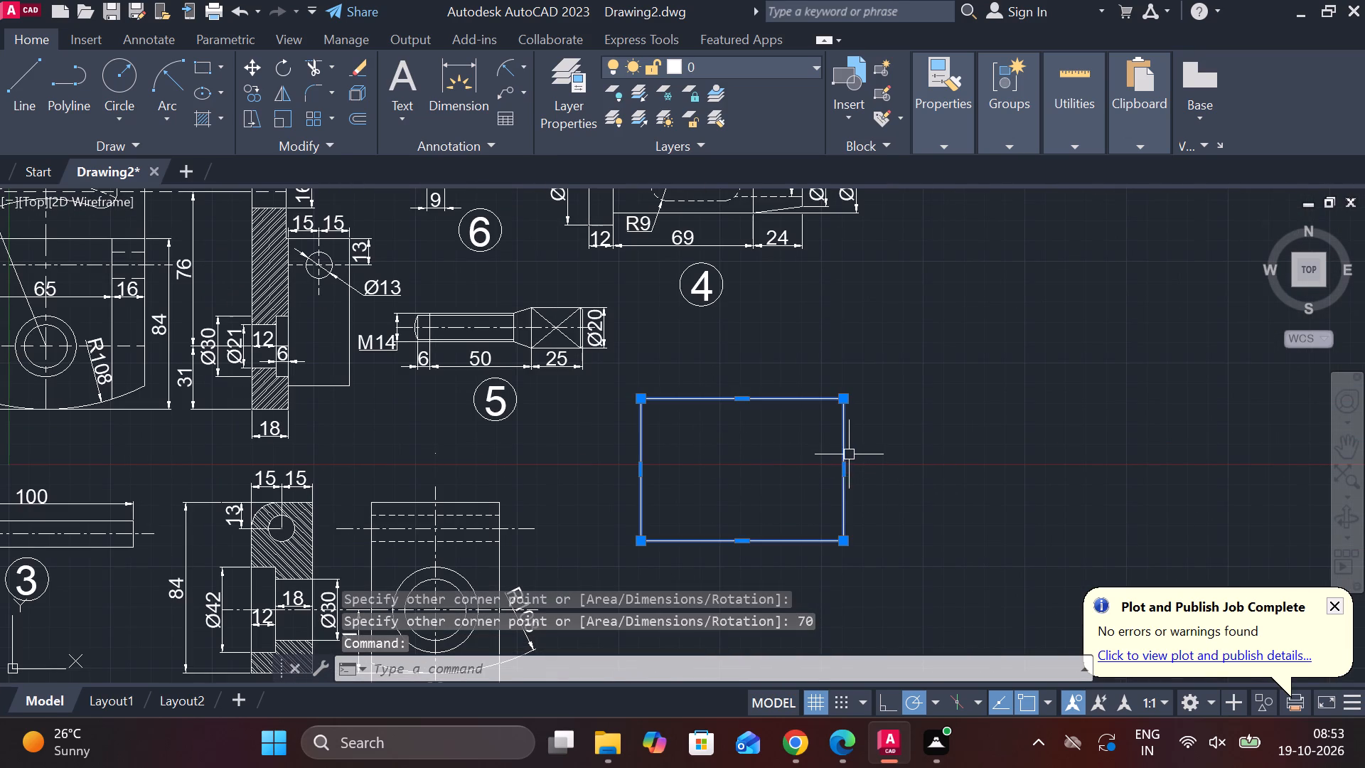
left_click(845, 466)
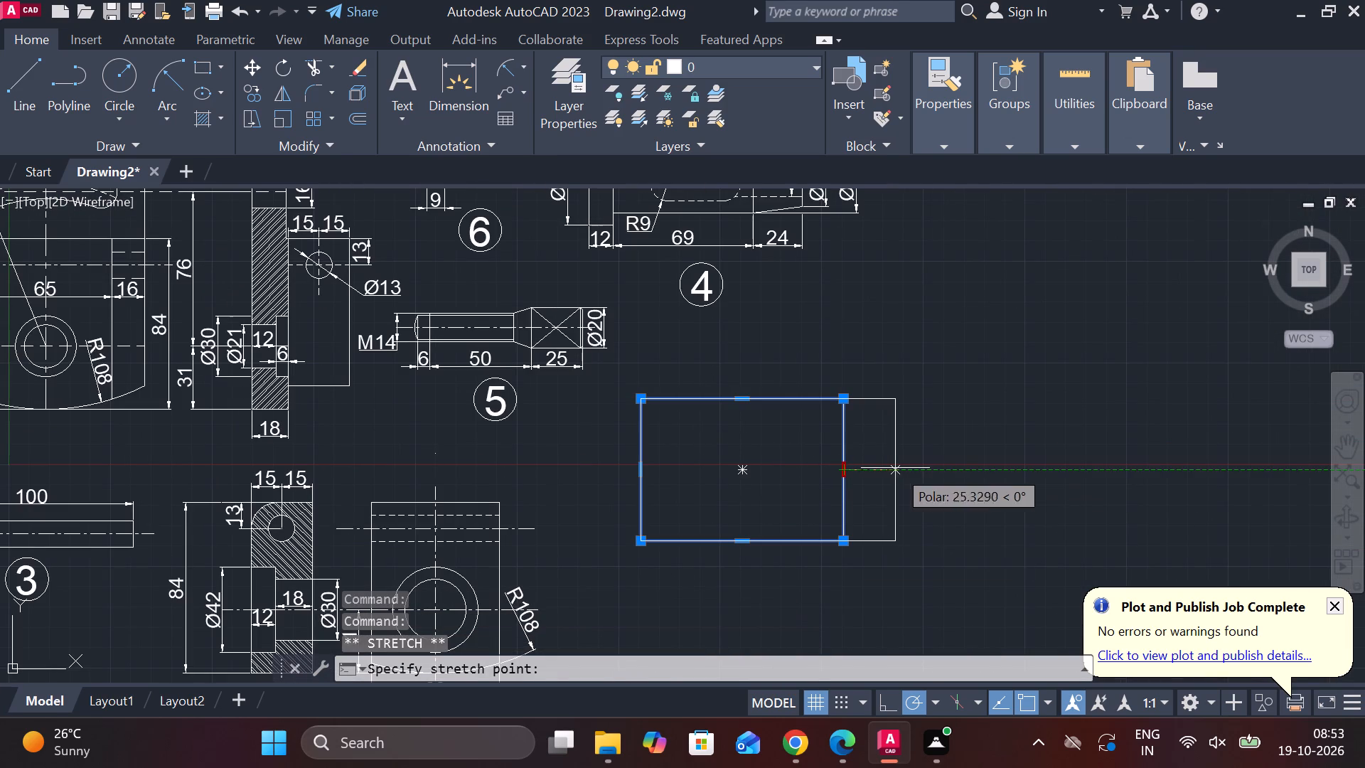
left_click(990, 471)
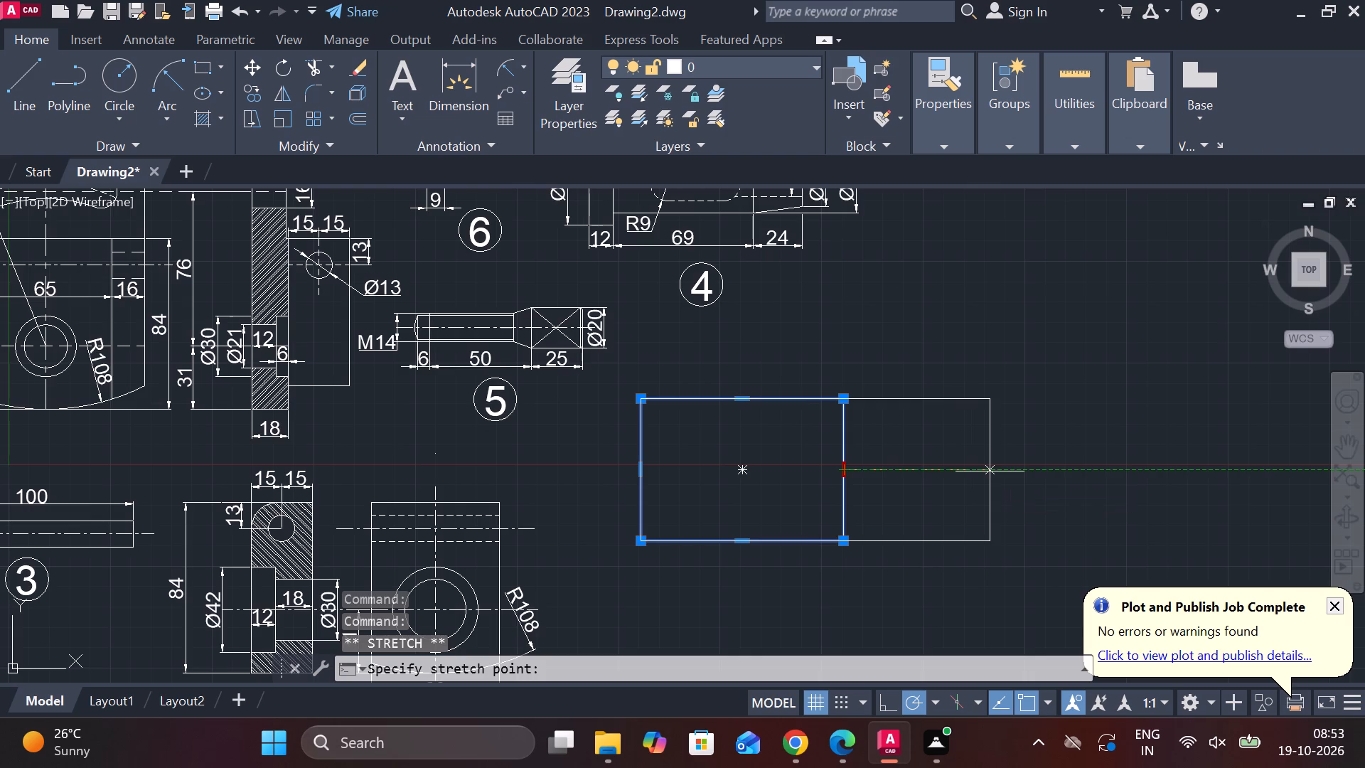
key("Escape")
scroll(694, 415, "up", 1)
scroll(557, 373, "down", 1)
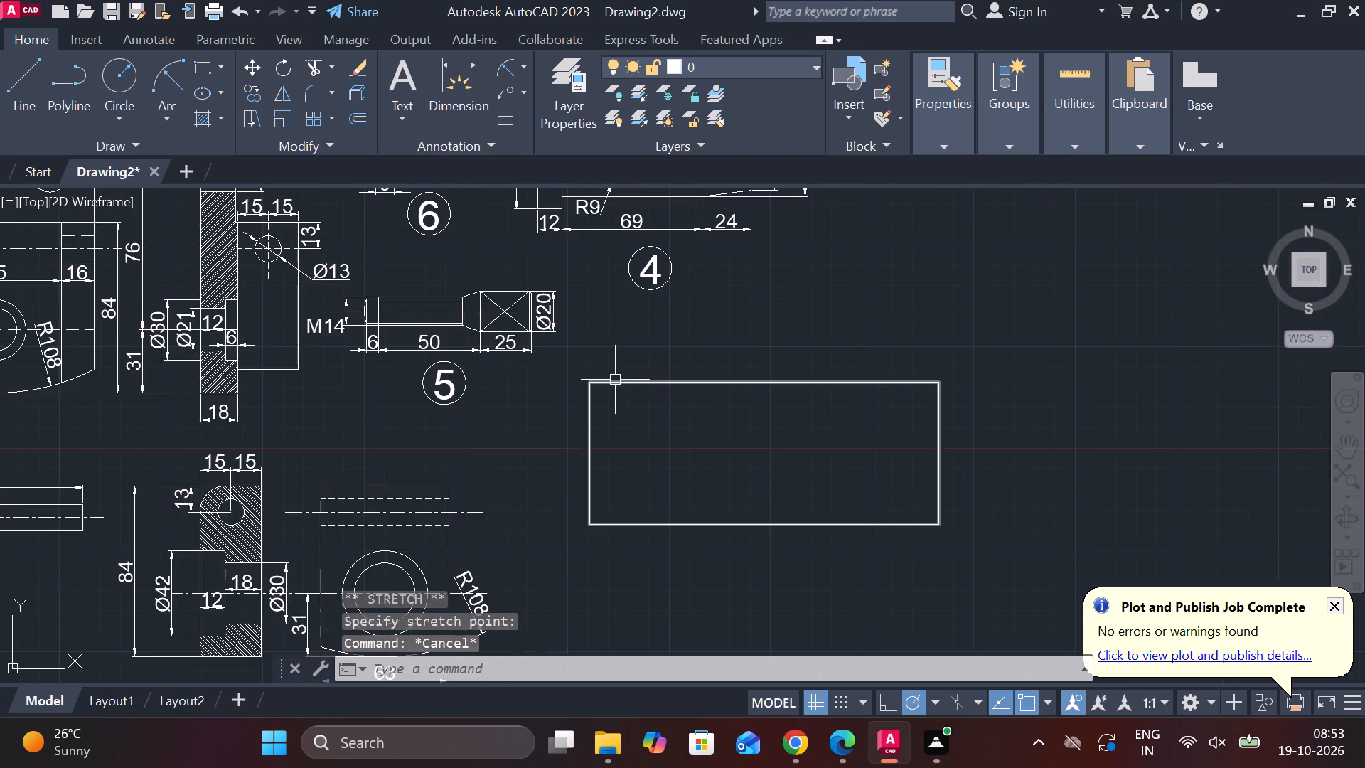
Explode the widened rectangle into separate lines.
scroll(616, 380, "up", 2)
key("m")
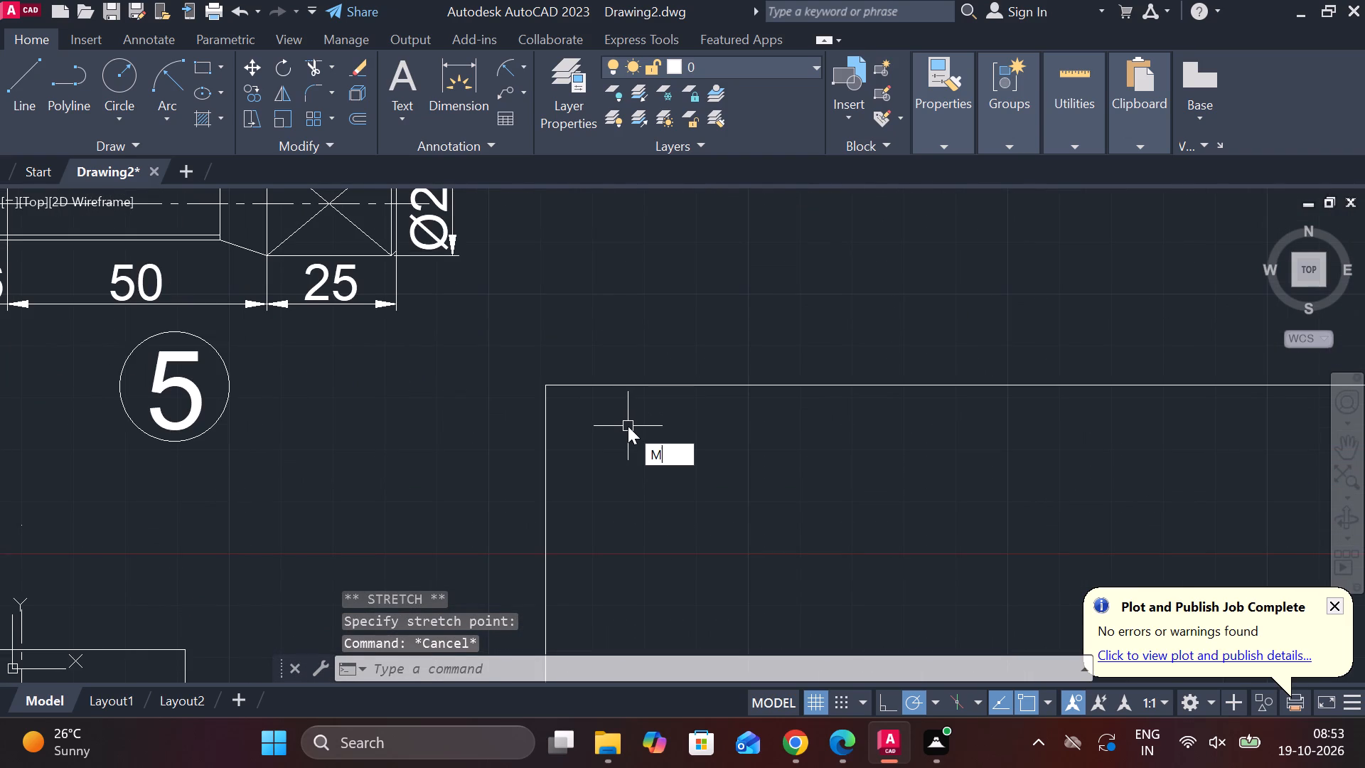
key("Escape")
scroll(628, 426, "down", 2)
middle_click_drag(629, 426, 613, 407)
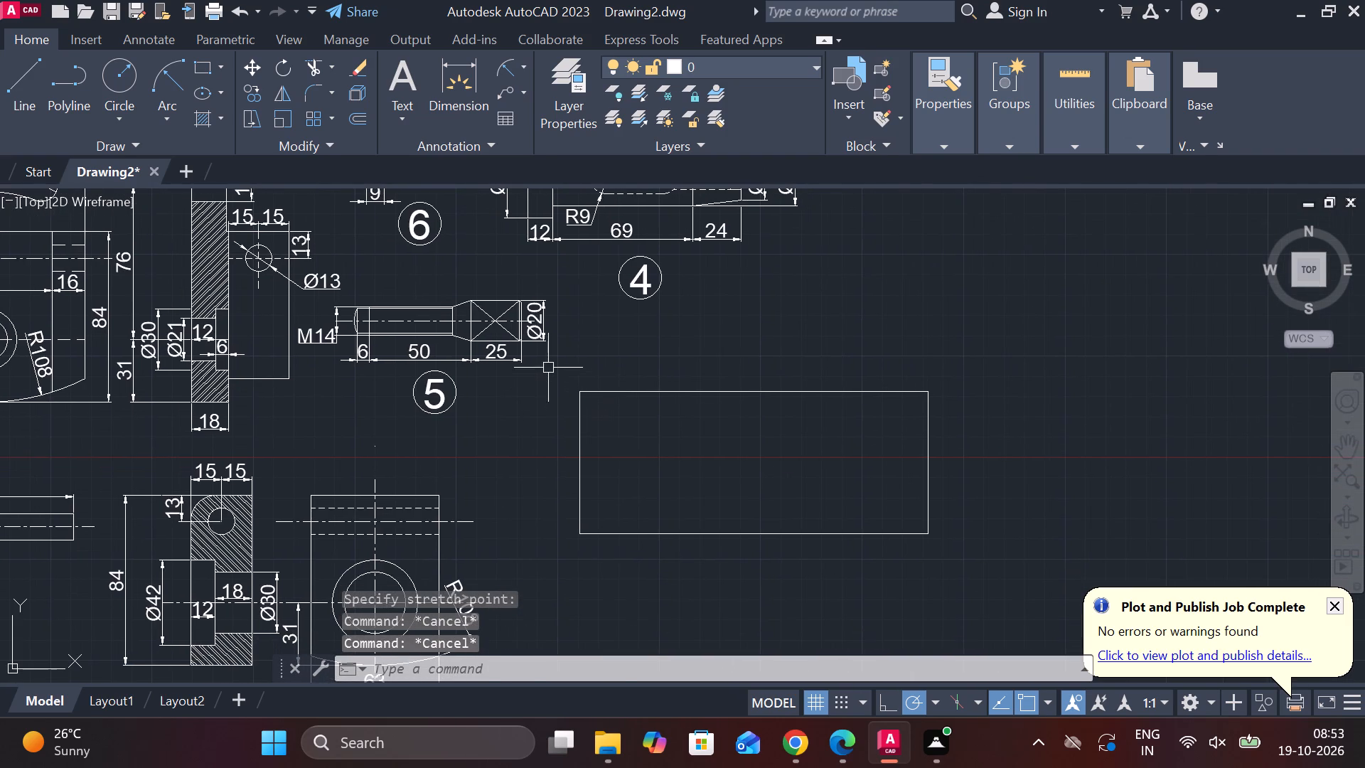
left_click(548, 368)
left_click(987, 559)
key("e")
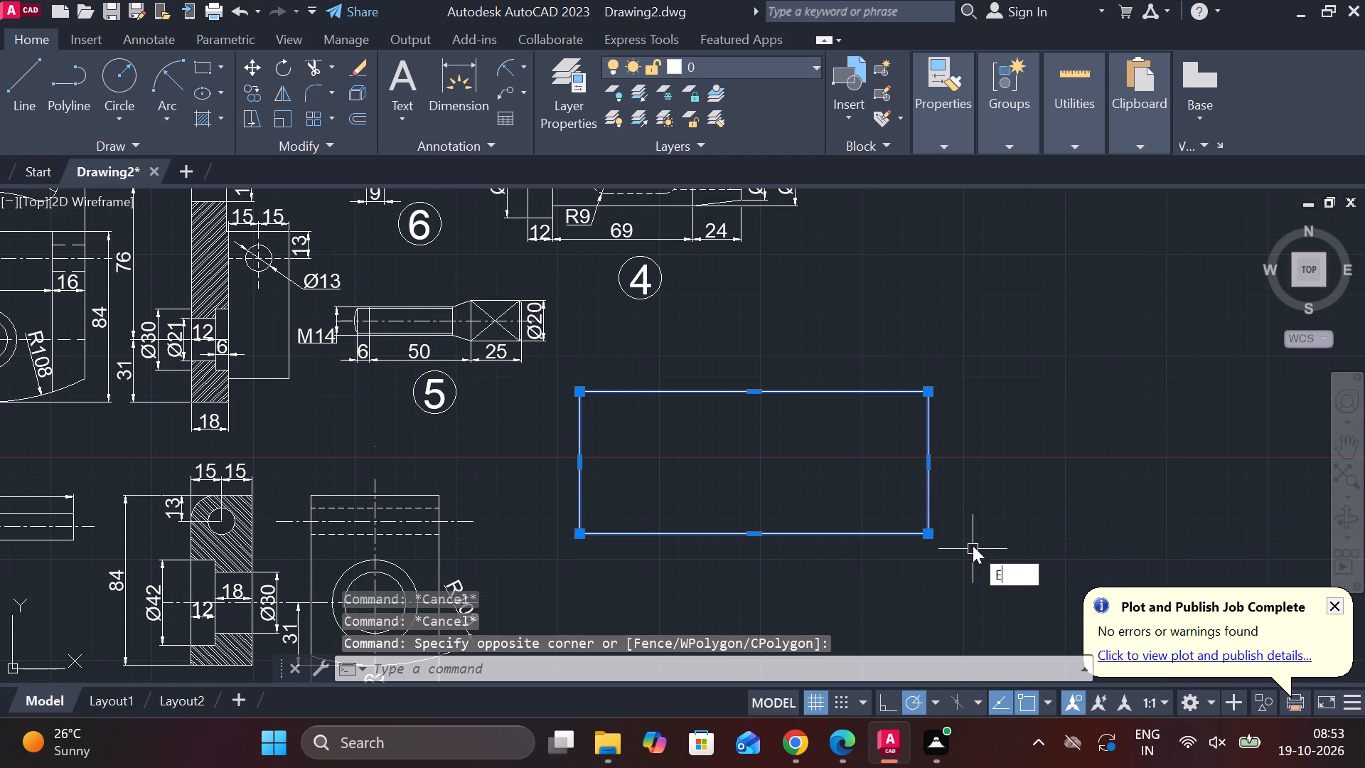
key("x")
left_click(1019, 456)
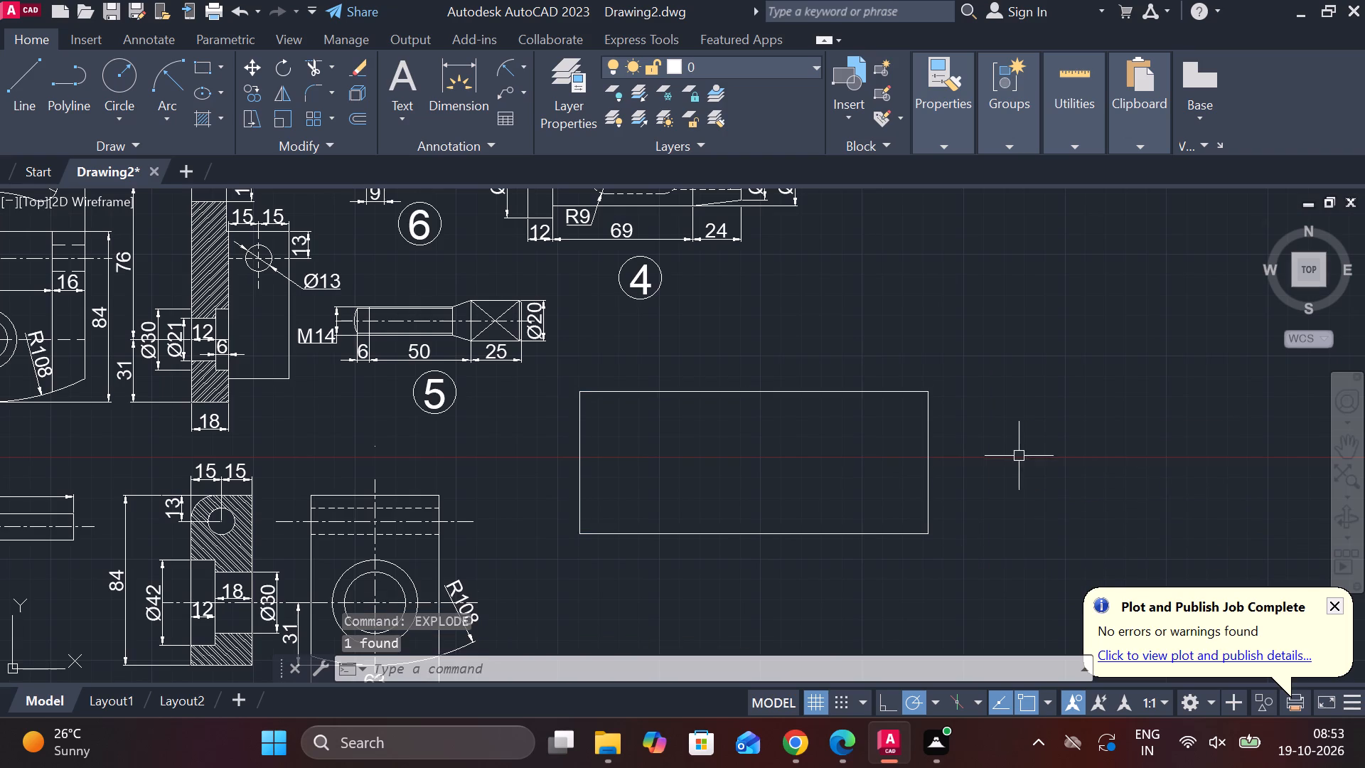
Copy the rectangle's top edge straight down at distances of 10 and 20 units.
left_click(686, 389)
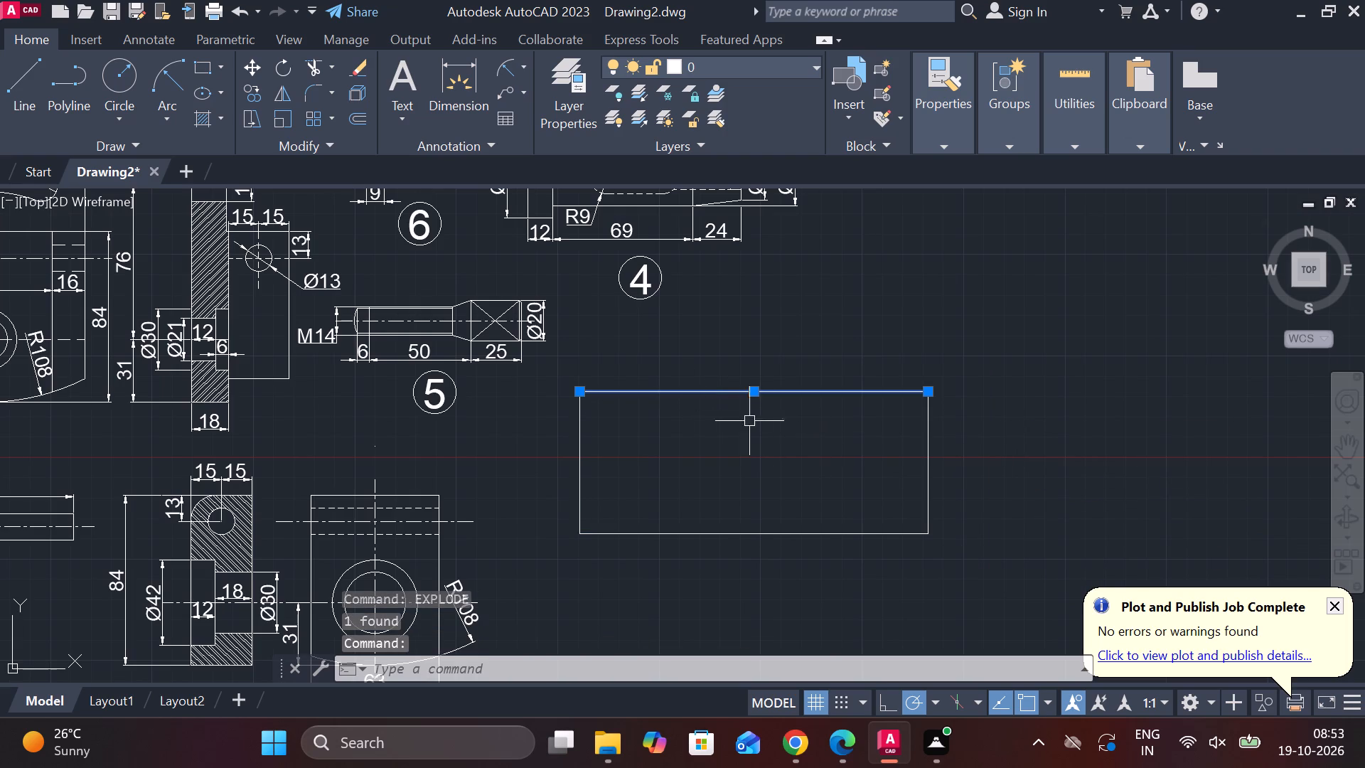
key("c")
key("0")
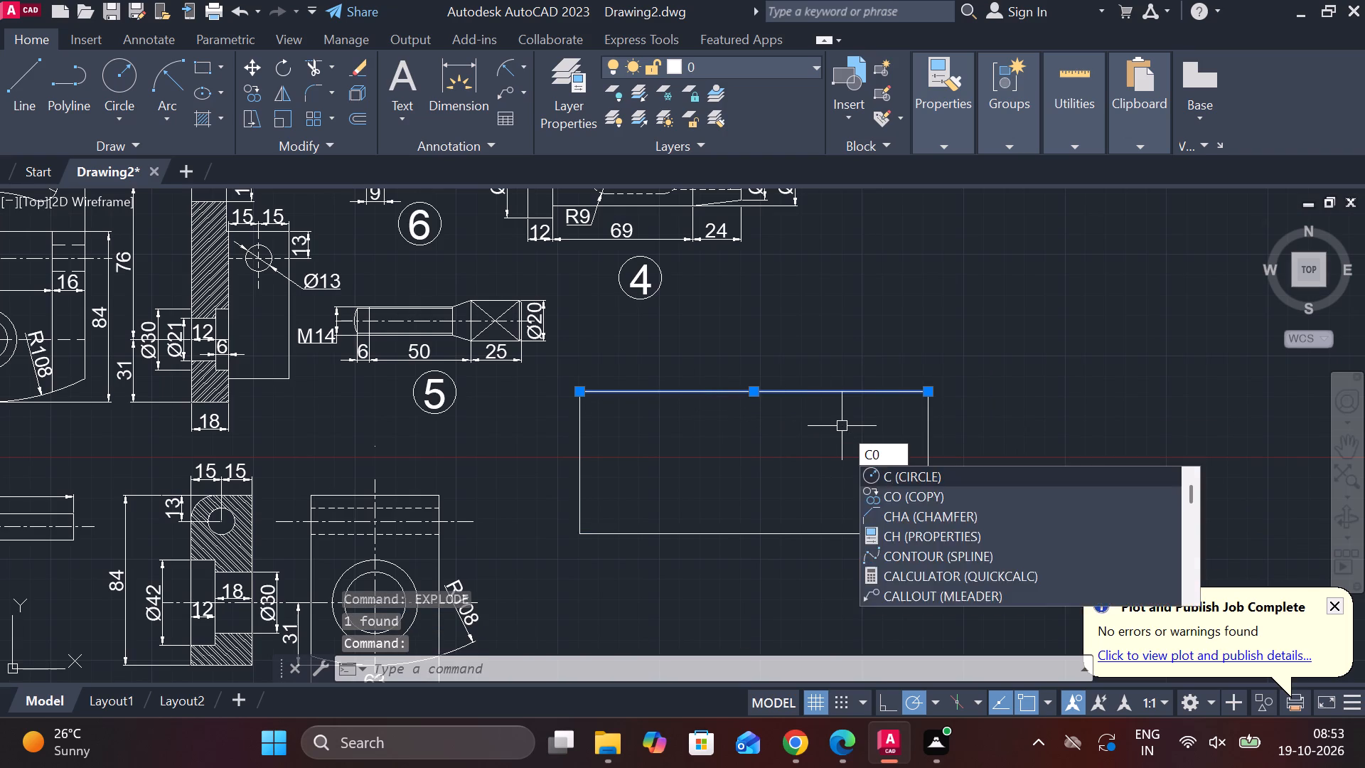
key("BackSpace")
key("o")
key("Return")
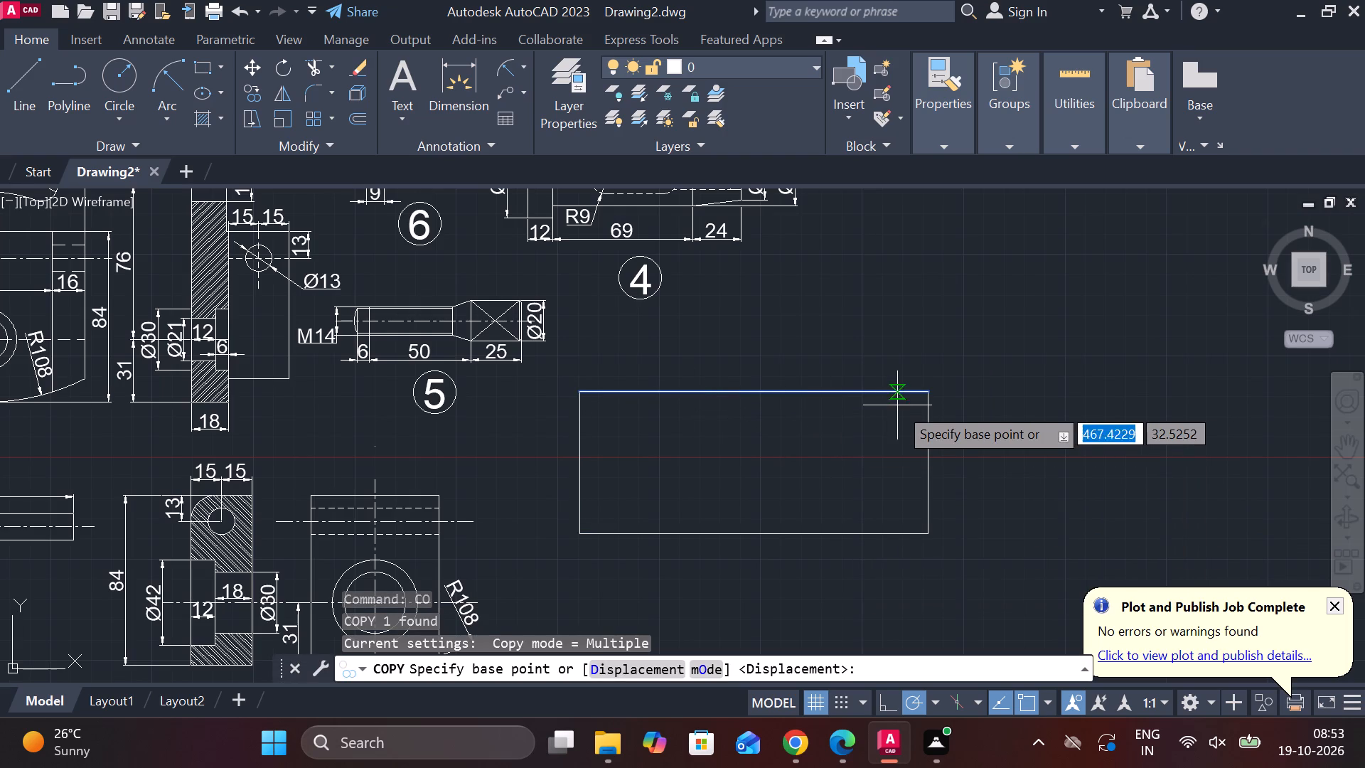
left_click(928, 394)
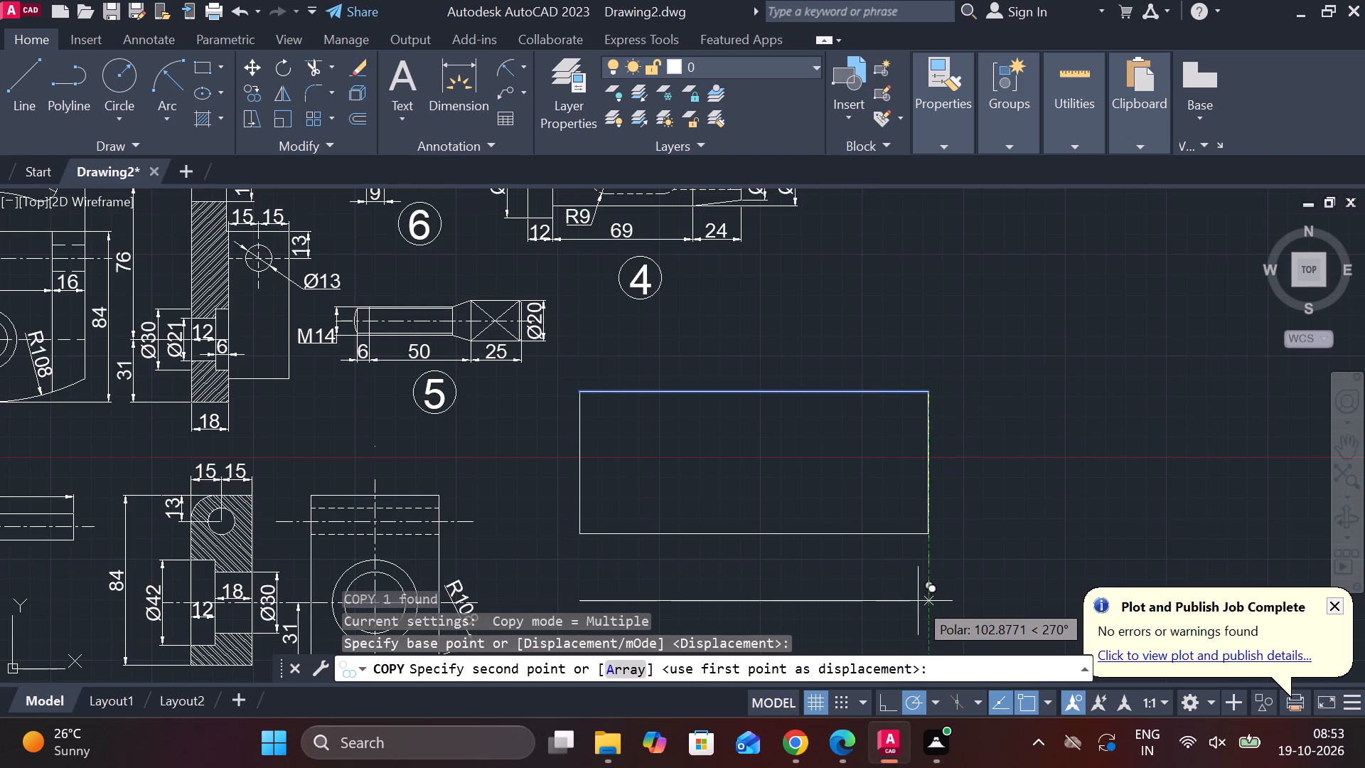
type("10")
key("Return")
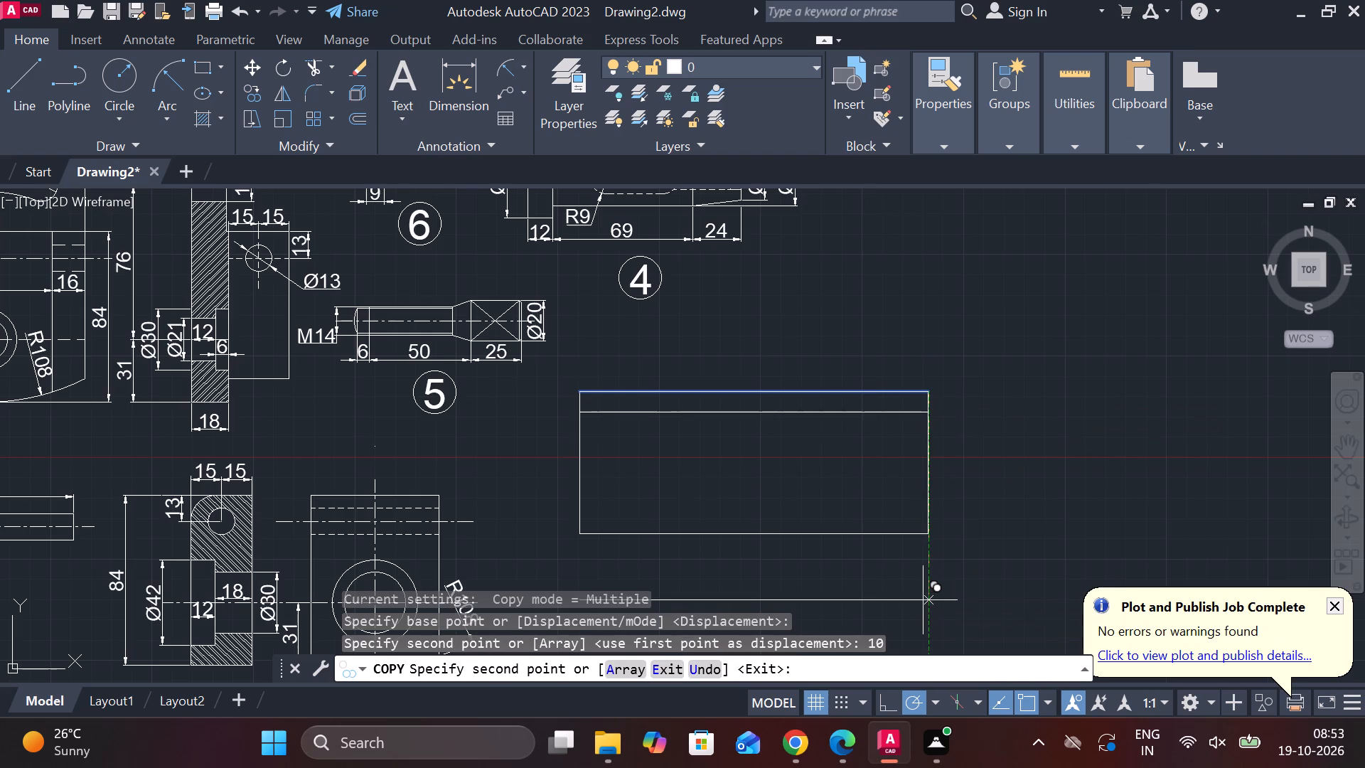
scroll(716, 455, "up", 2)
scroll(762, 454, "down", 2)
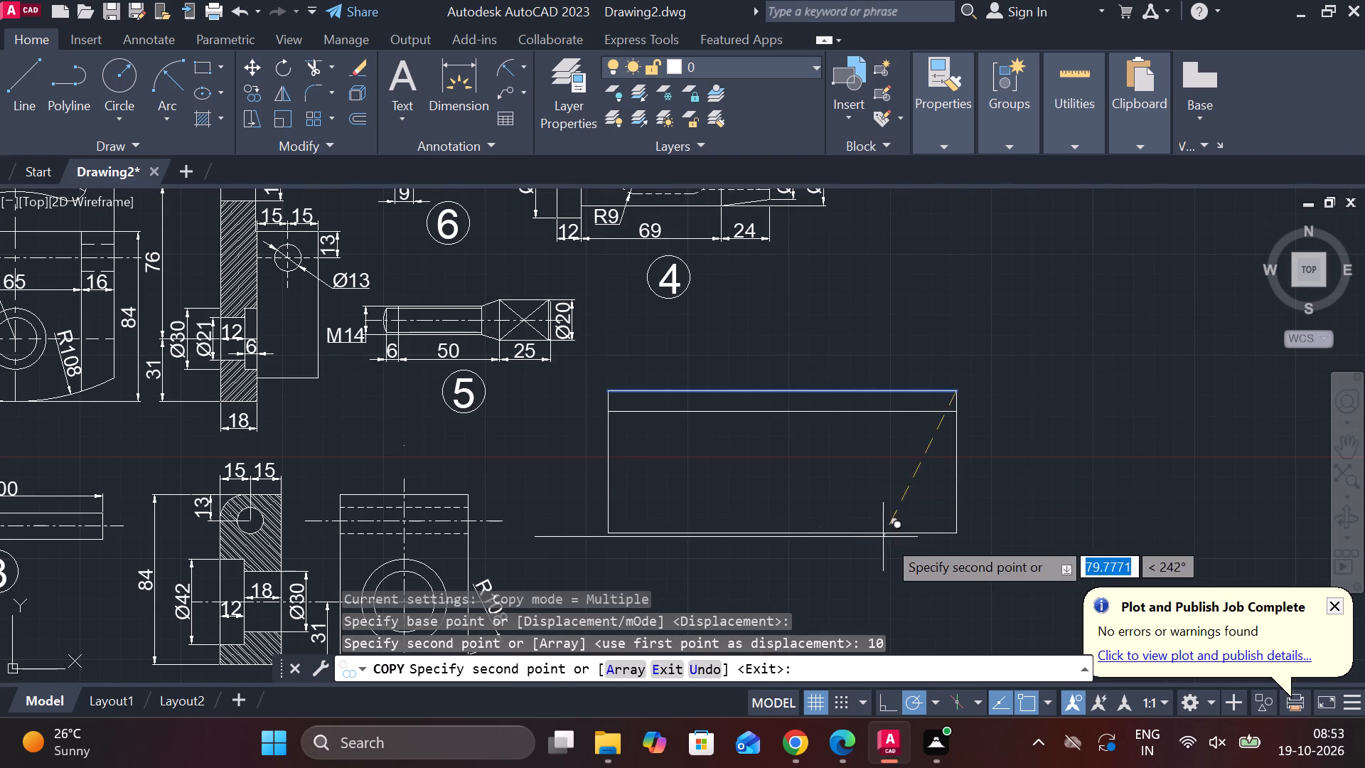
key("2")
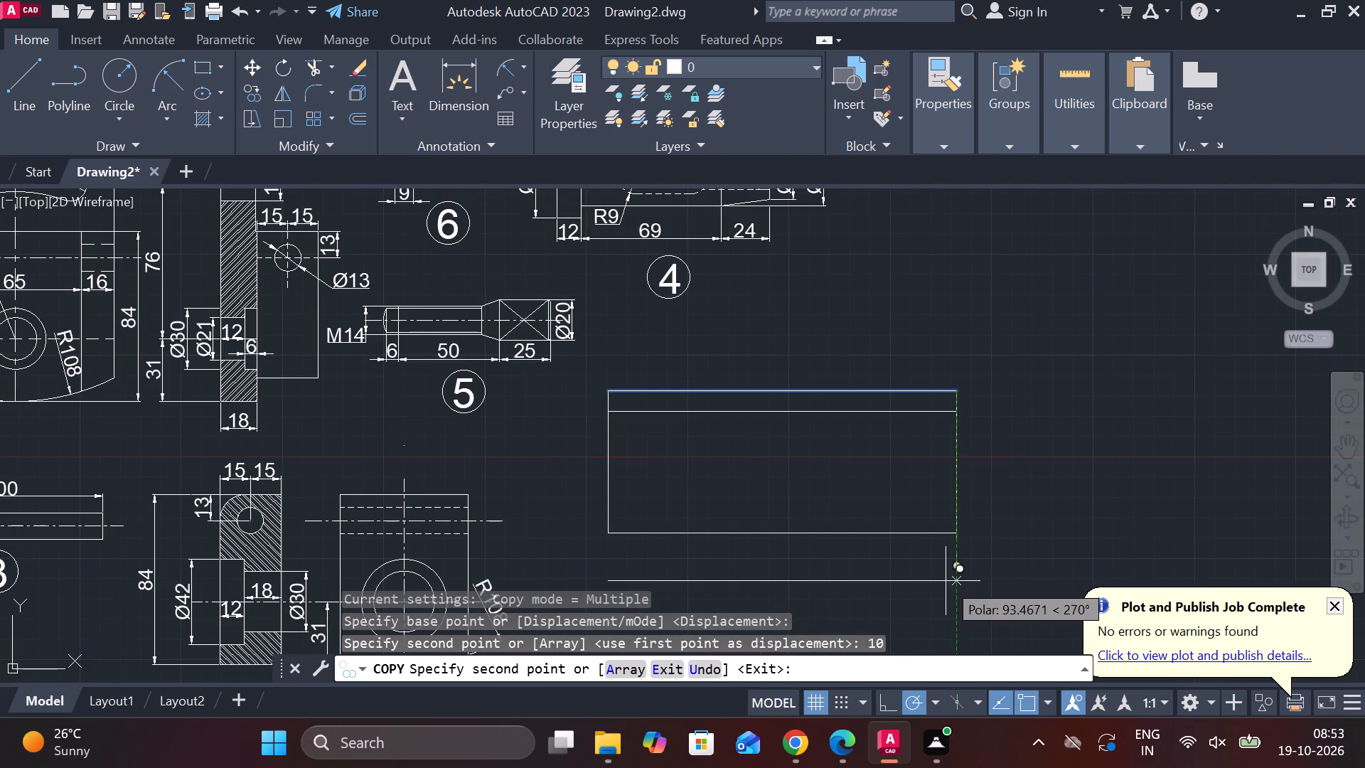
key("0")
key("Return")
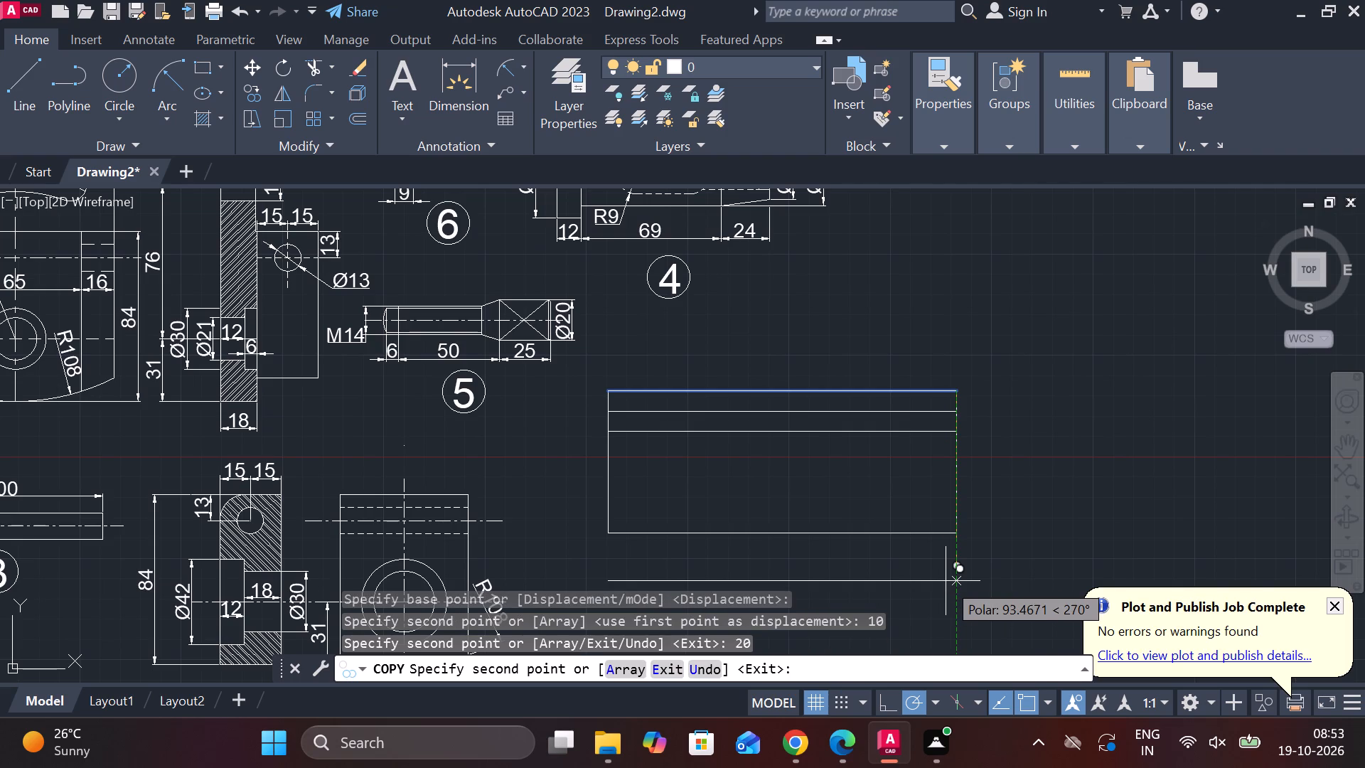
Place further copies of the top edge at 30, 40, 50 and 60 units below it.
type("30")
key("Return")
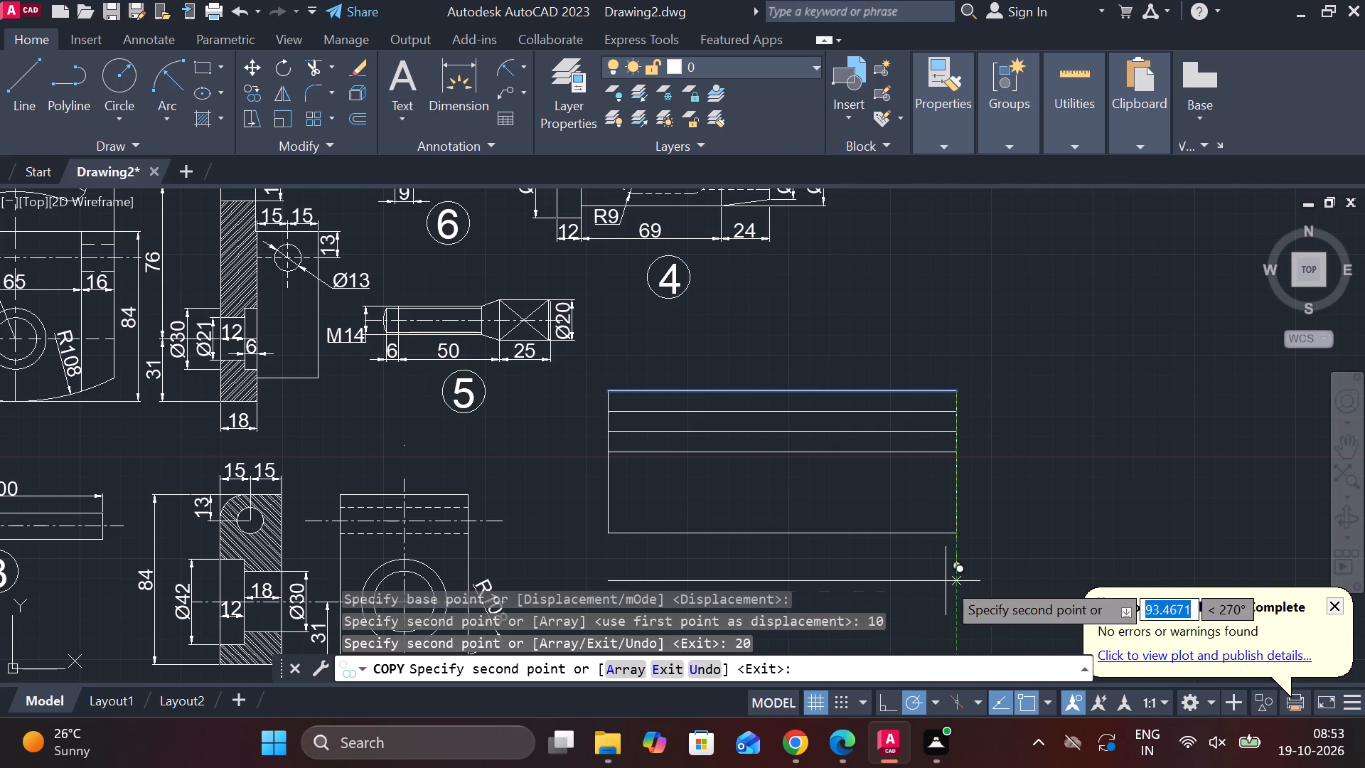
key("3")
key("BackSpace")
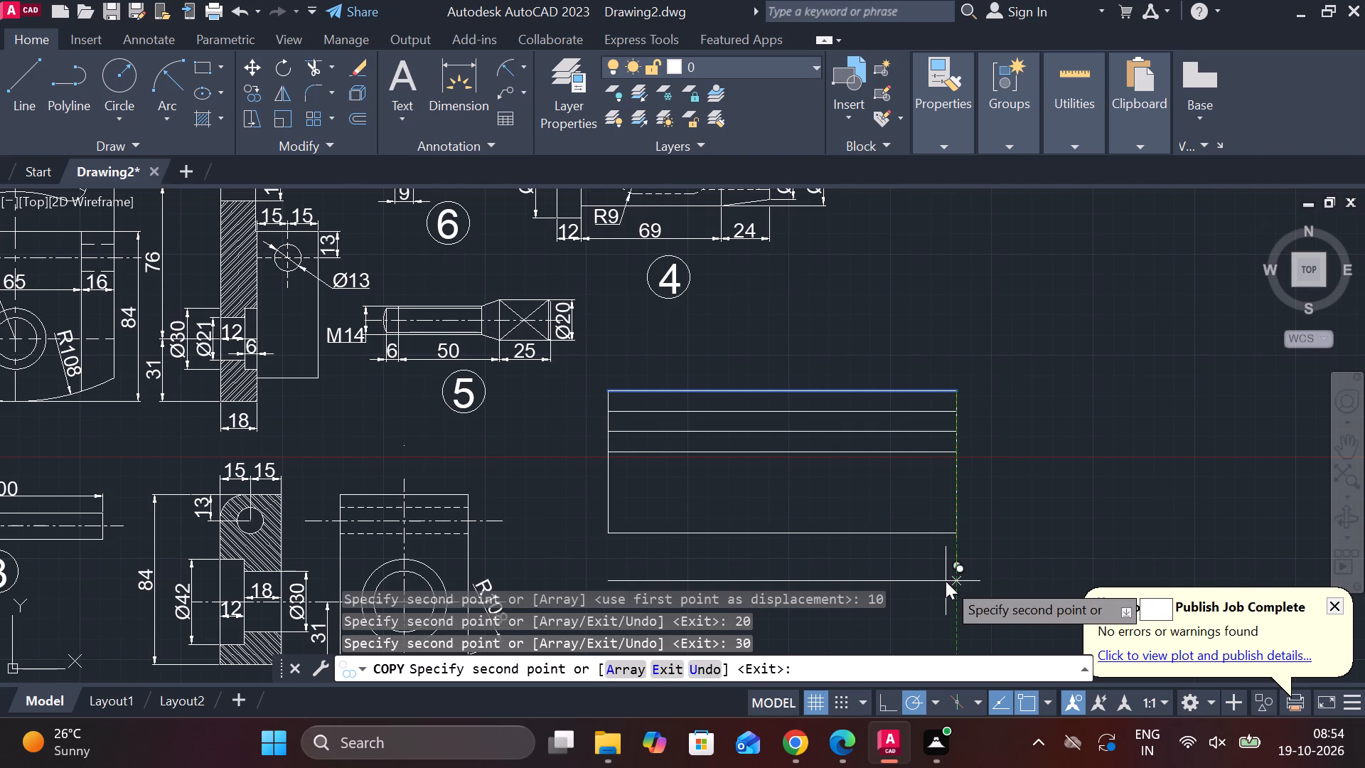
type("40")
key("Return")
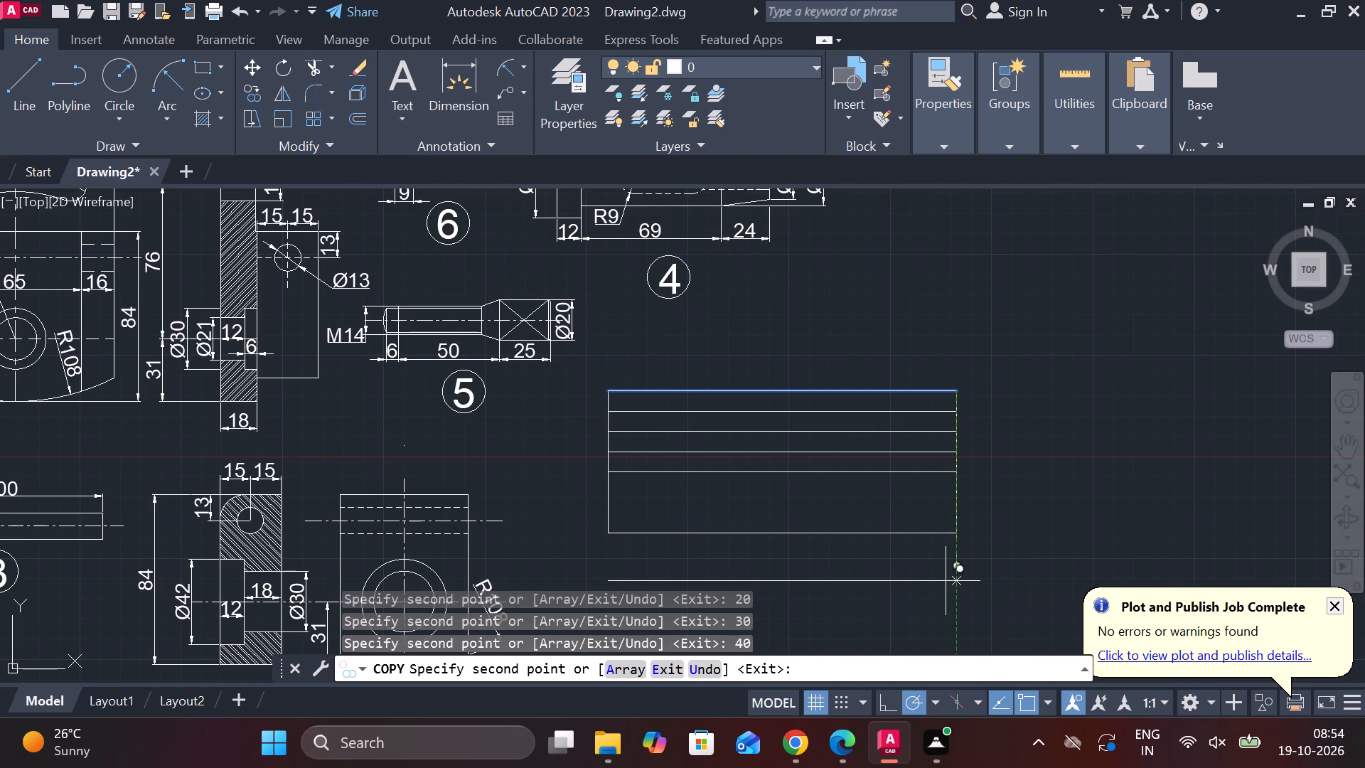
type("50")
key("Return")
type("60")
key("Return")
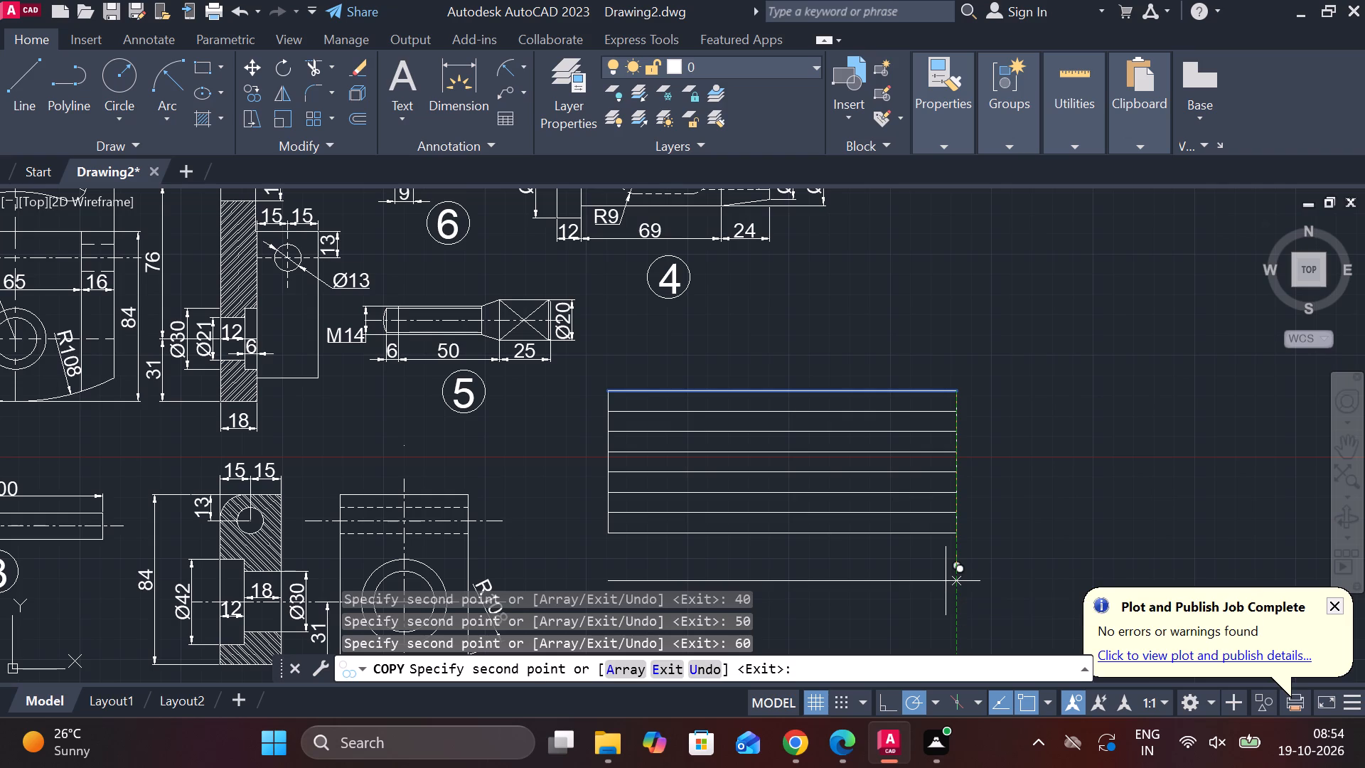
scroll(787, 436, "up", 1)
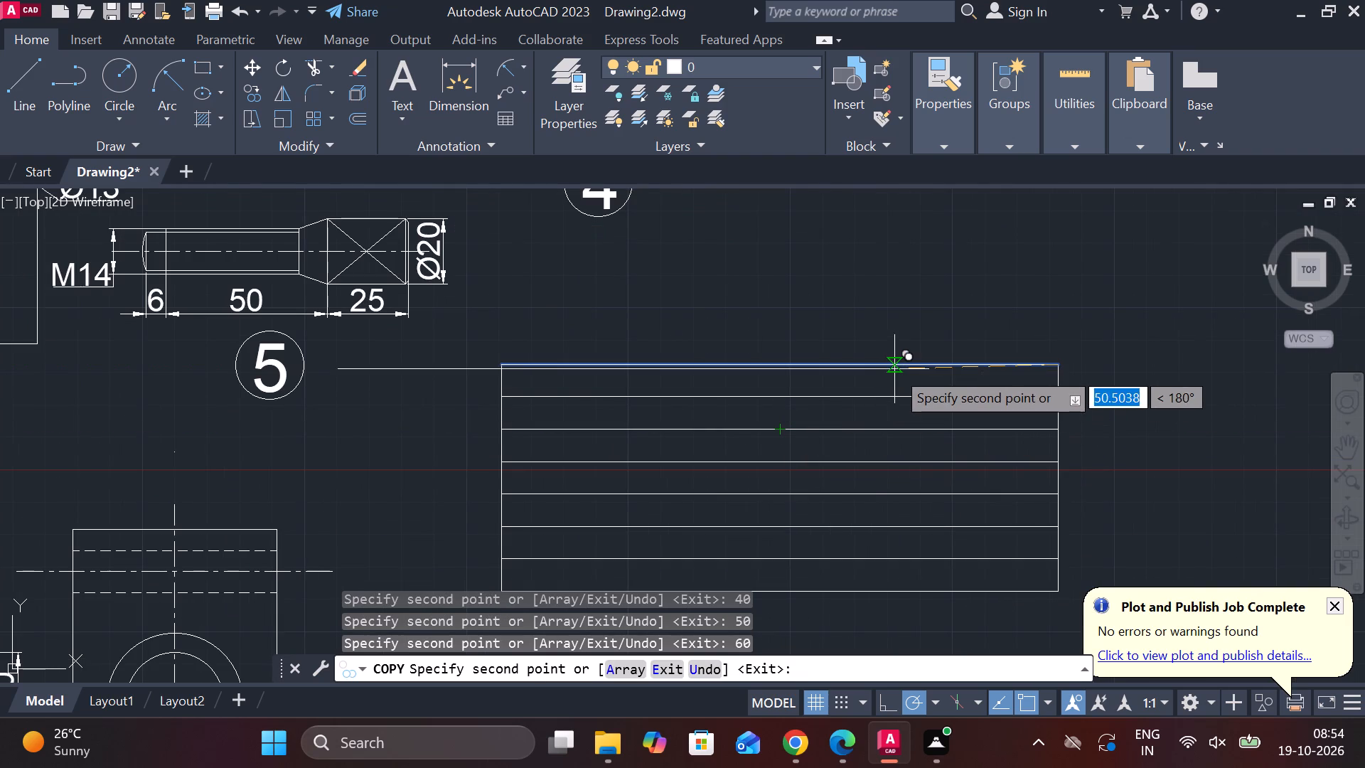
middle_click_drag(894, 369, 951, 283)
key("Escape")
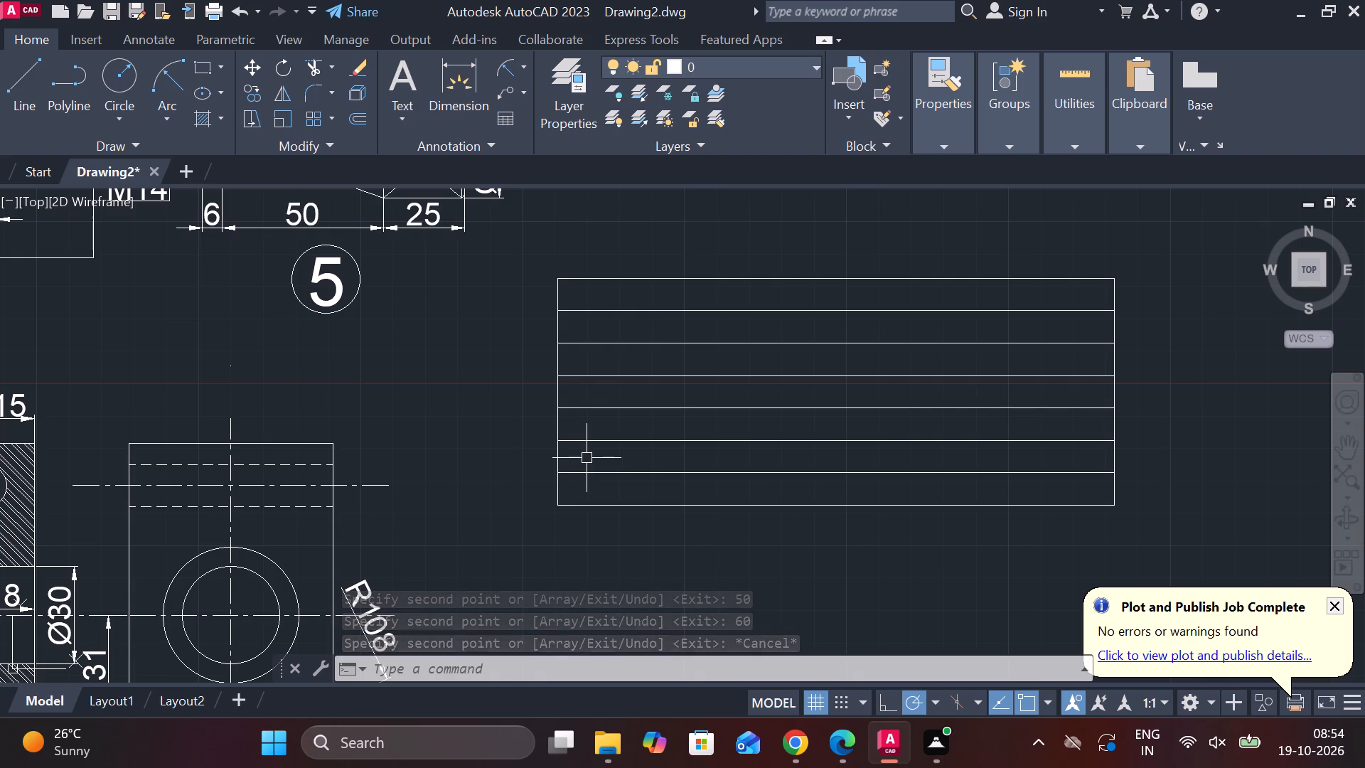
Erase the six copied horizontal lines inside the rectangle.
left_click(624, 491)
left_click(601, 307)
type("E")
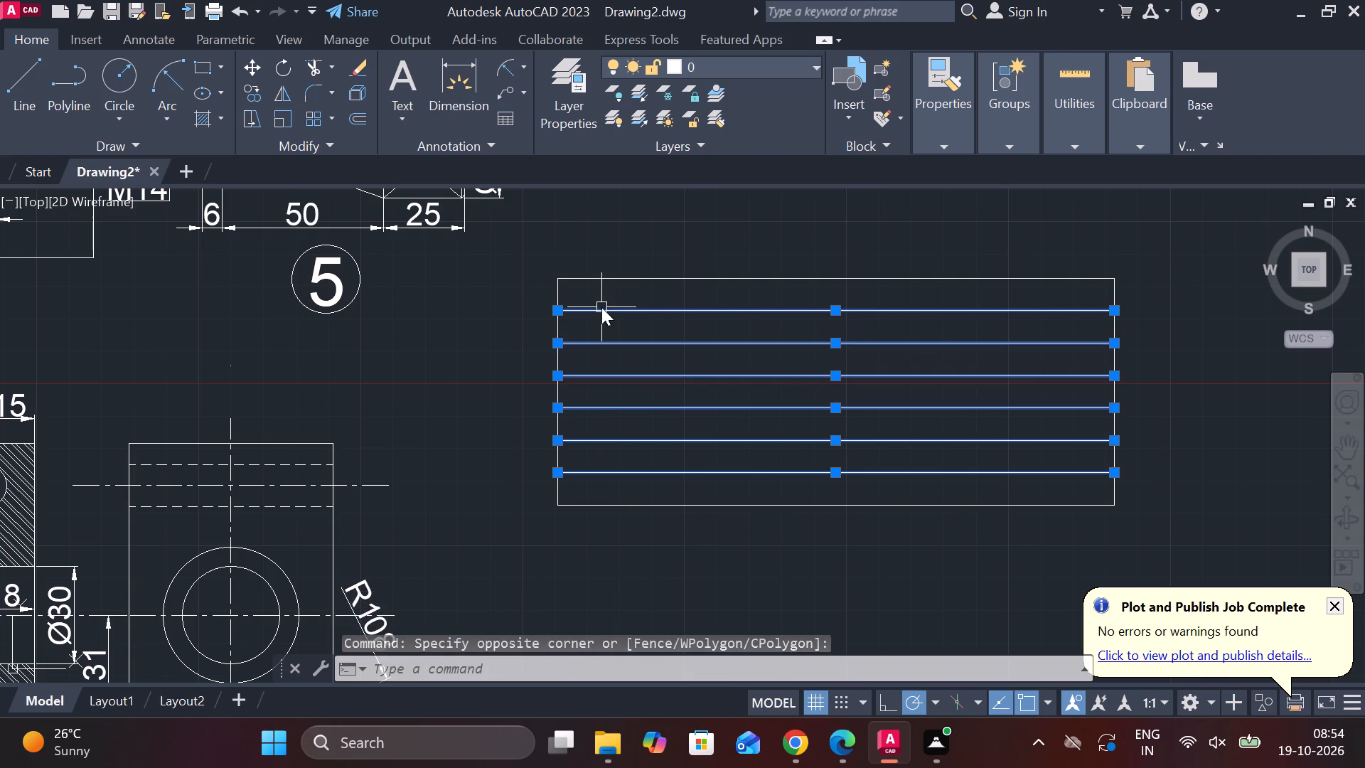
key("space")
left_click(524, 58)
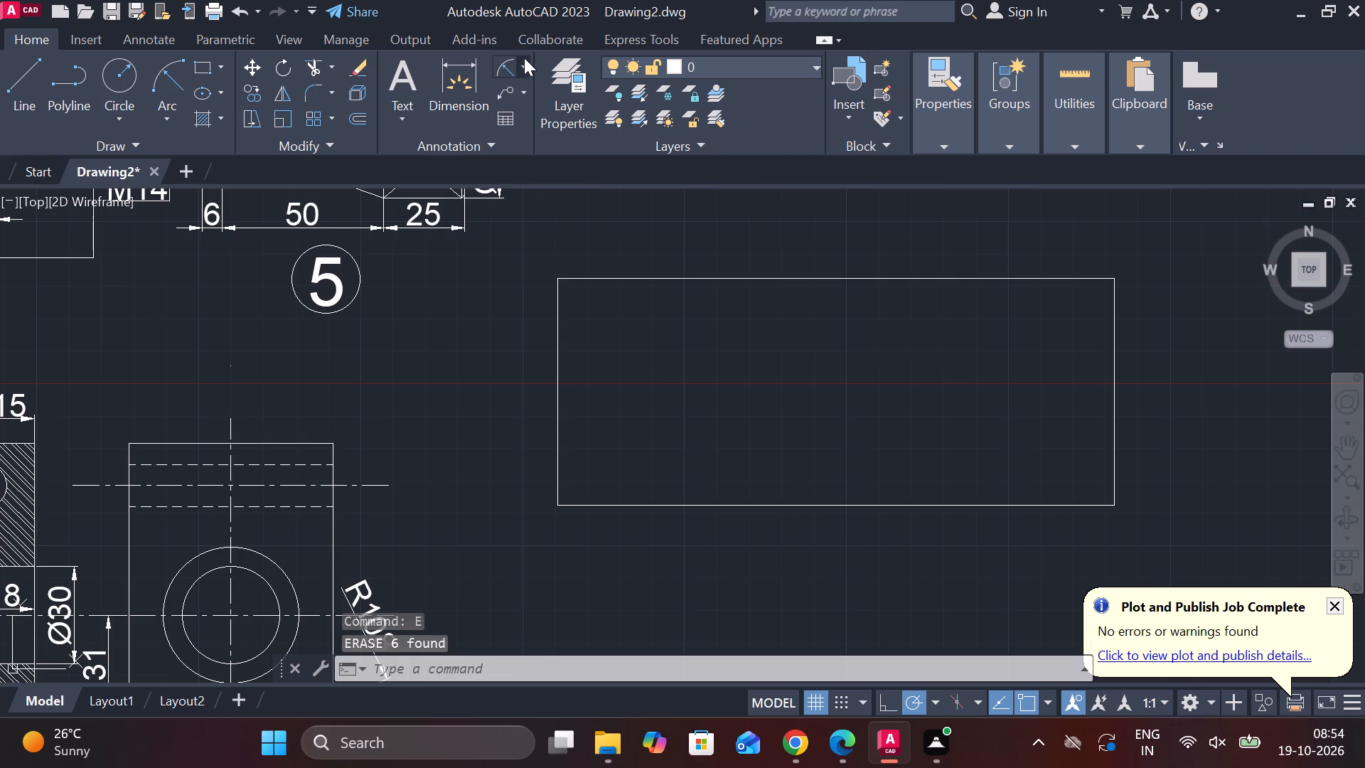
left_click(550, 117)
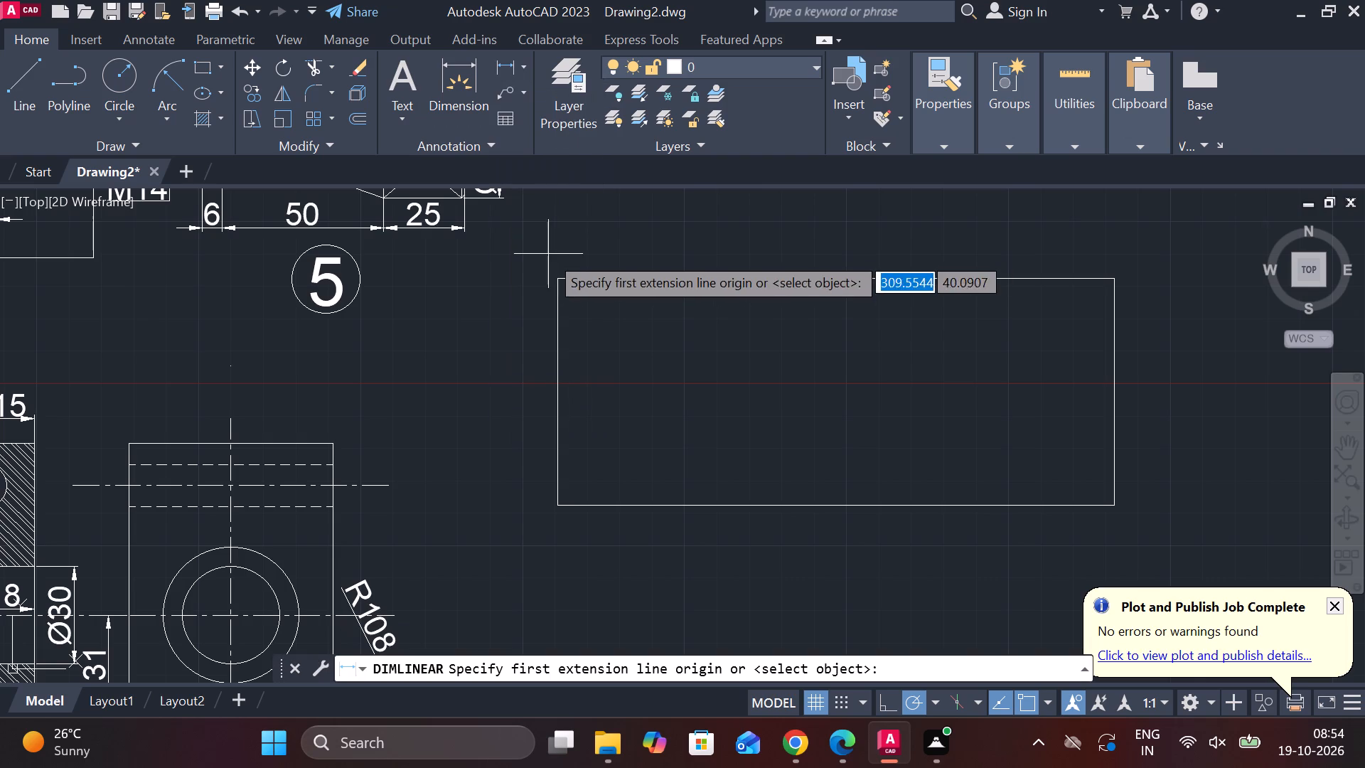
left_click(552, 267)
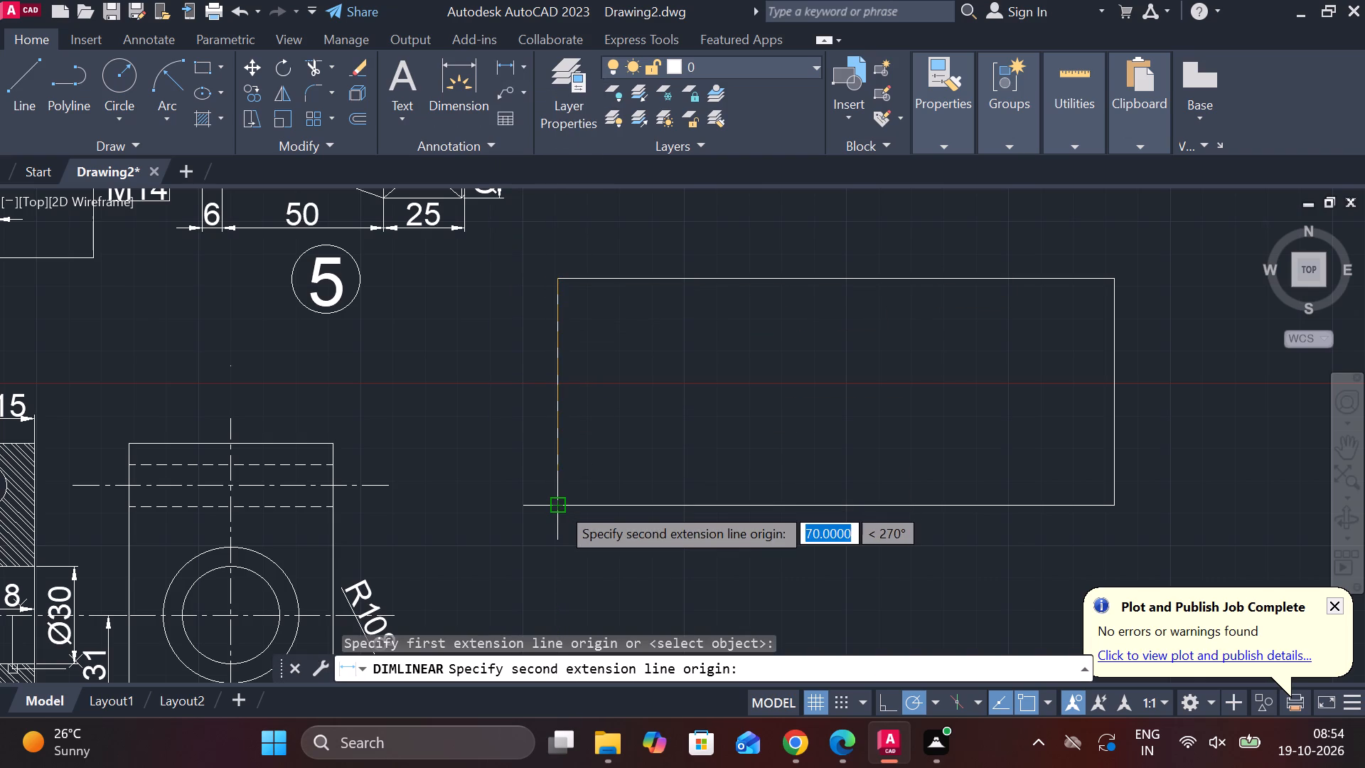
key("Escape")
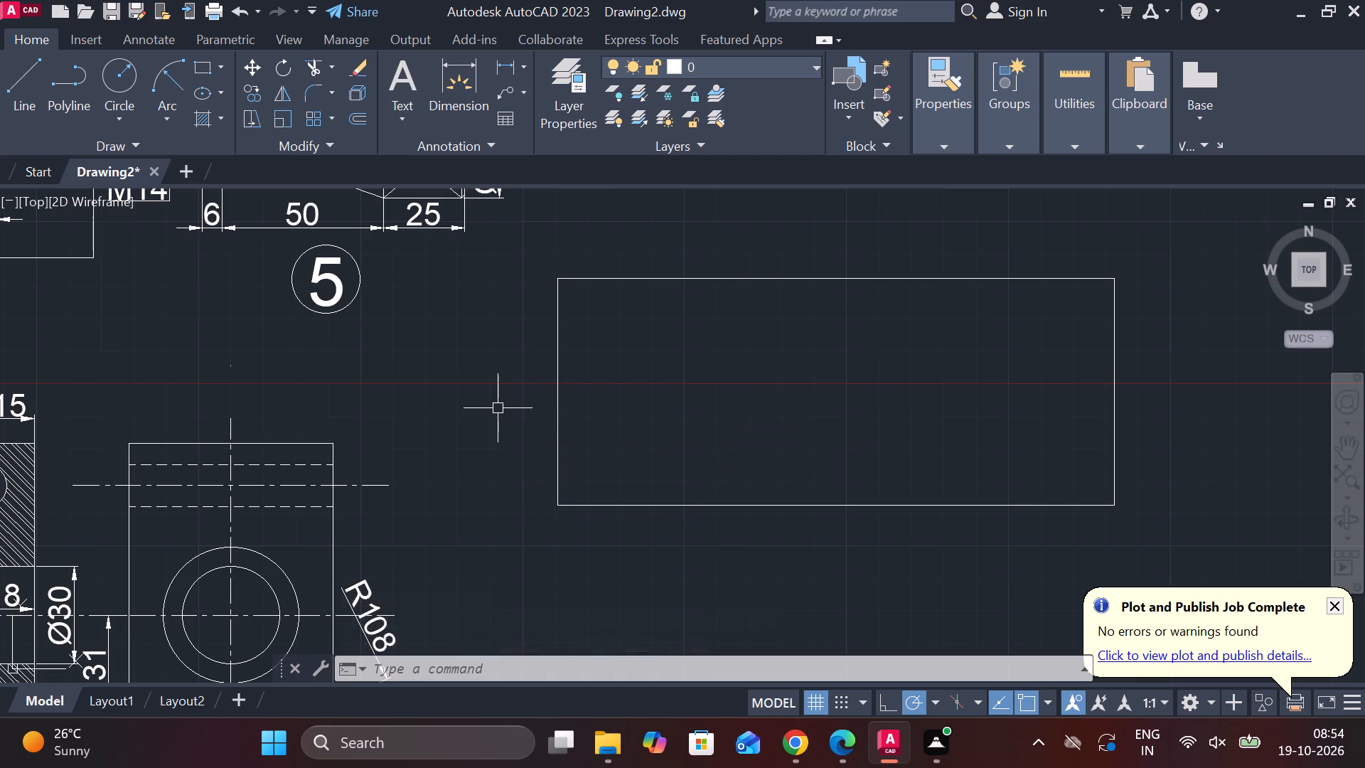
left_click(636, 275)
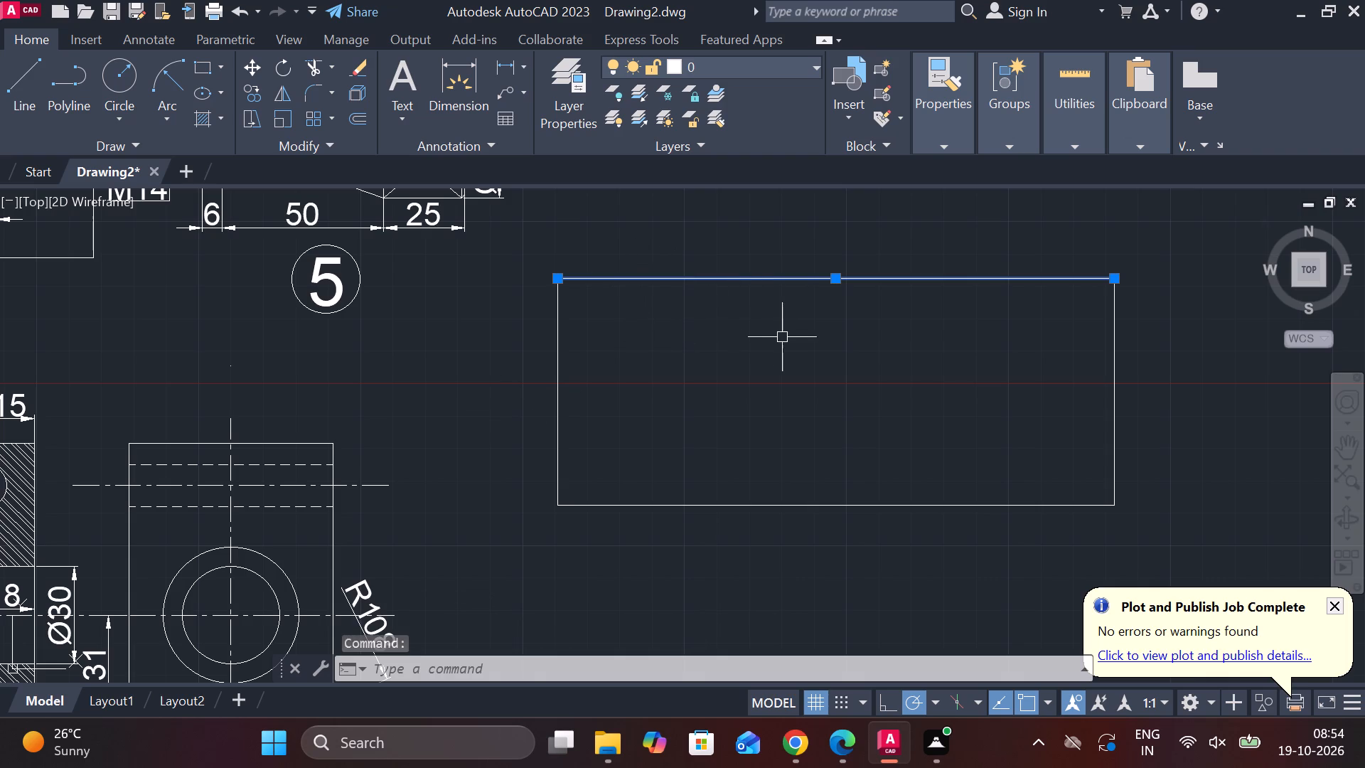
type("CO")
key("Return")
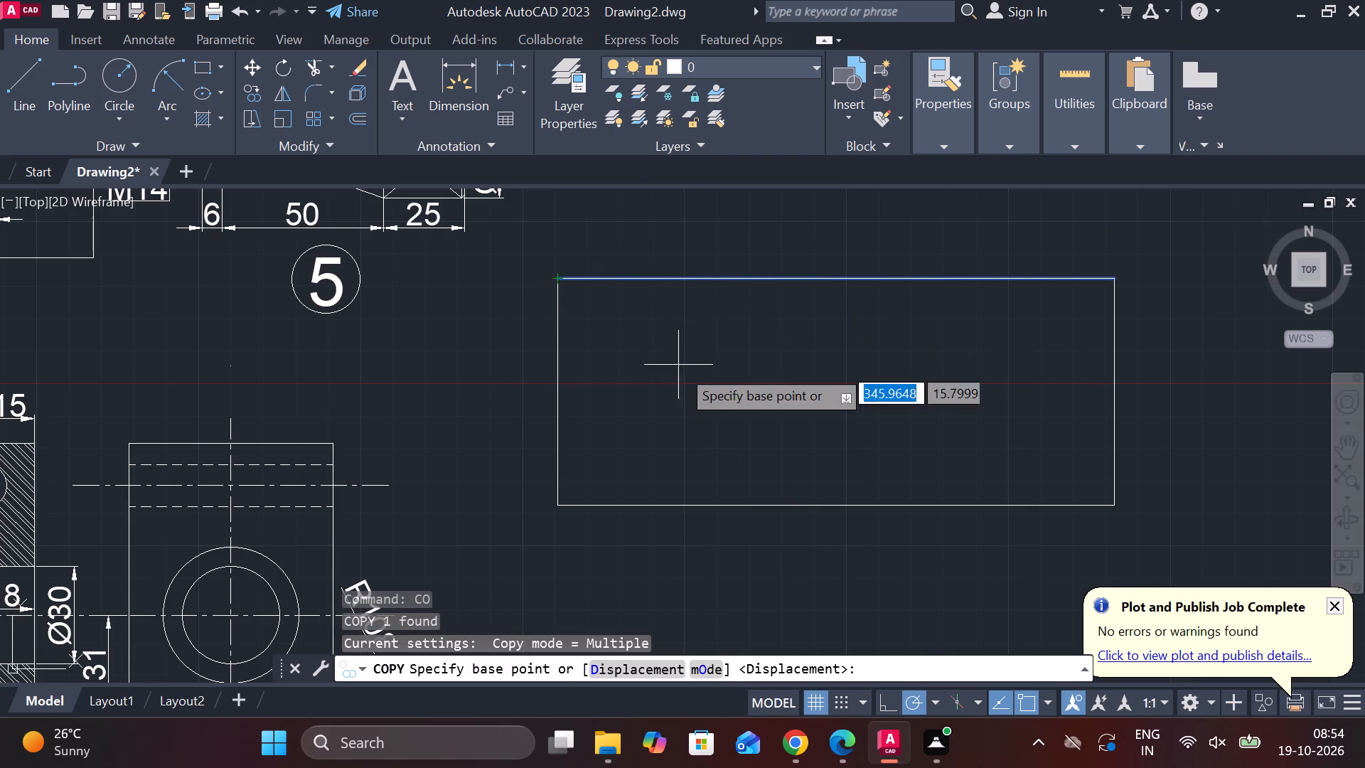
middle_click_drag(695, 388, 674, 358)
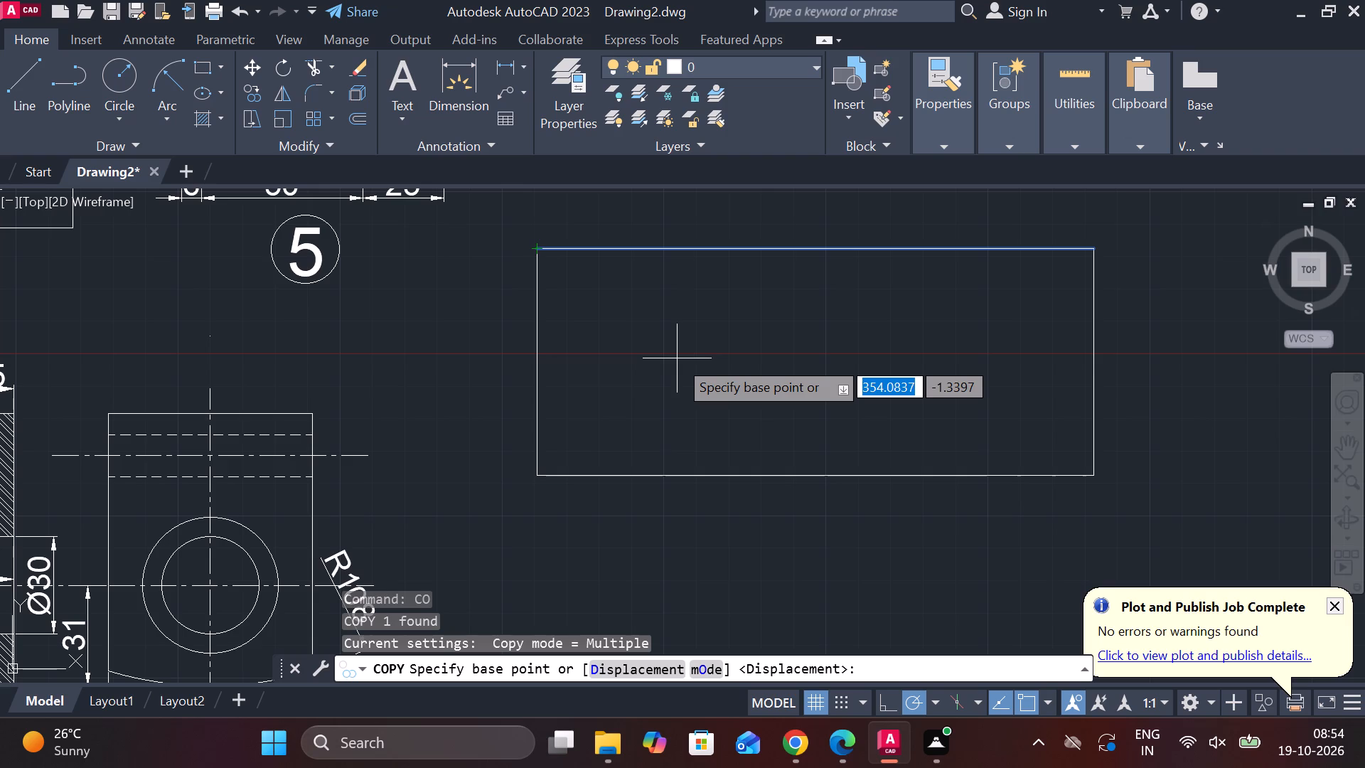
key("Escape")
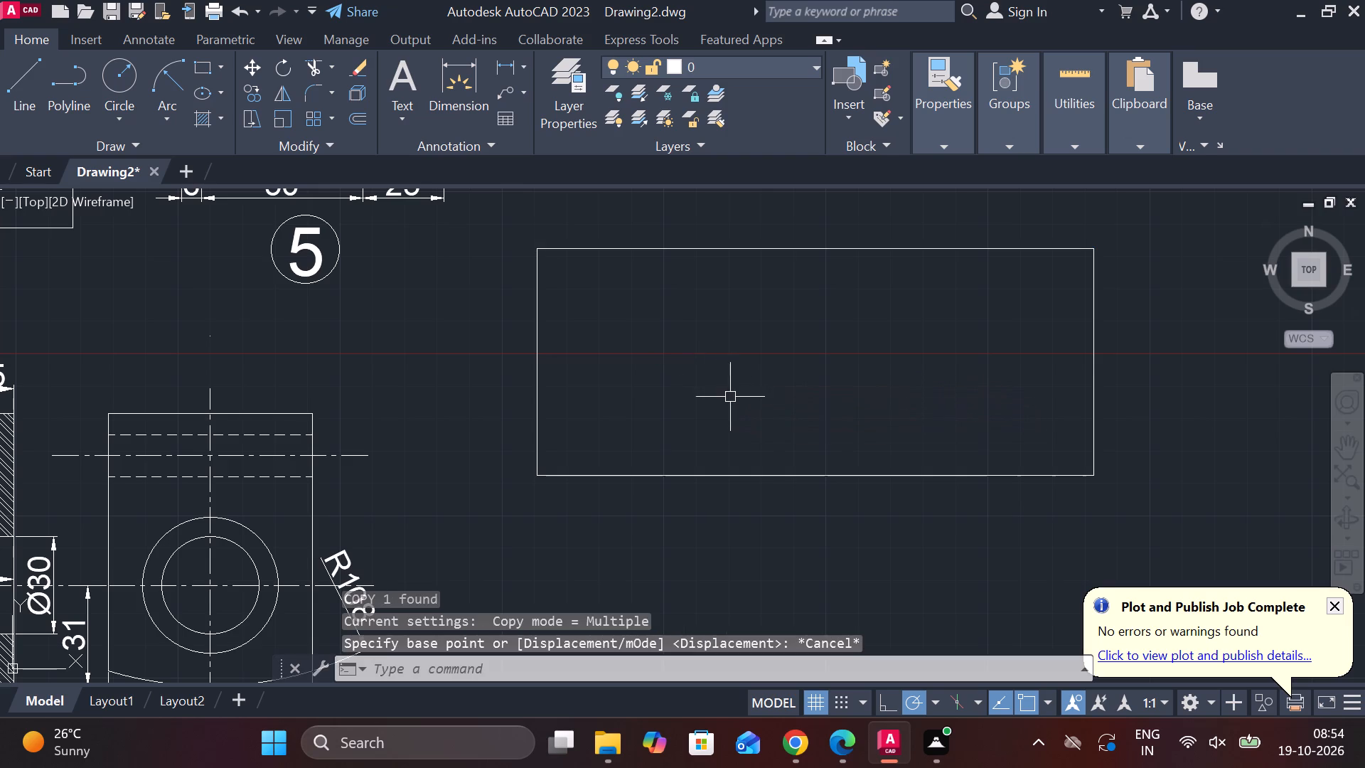
Move the rectangle's bottom edge straight down by 20 units.
middle_click_drag(728, 397, 700, 359)
left_click(729, 434)
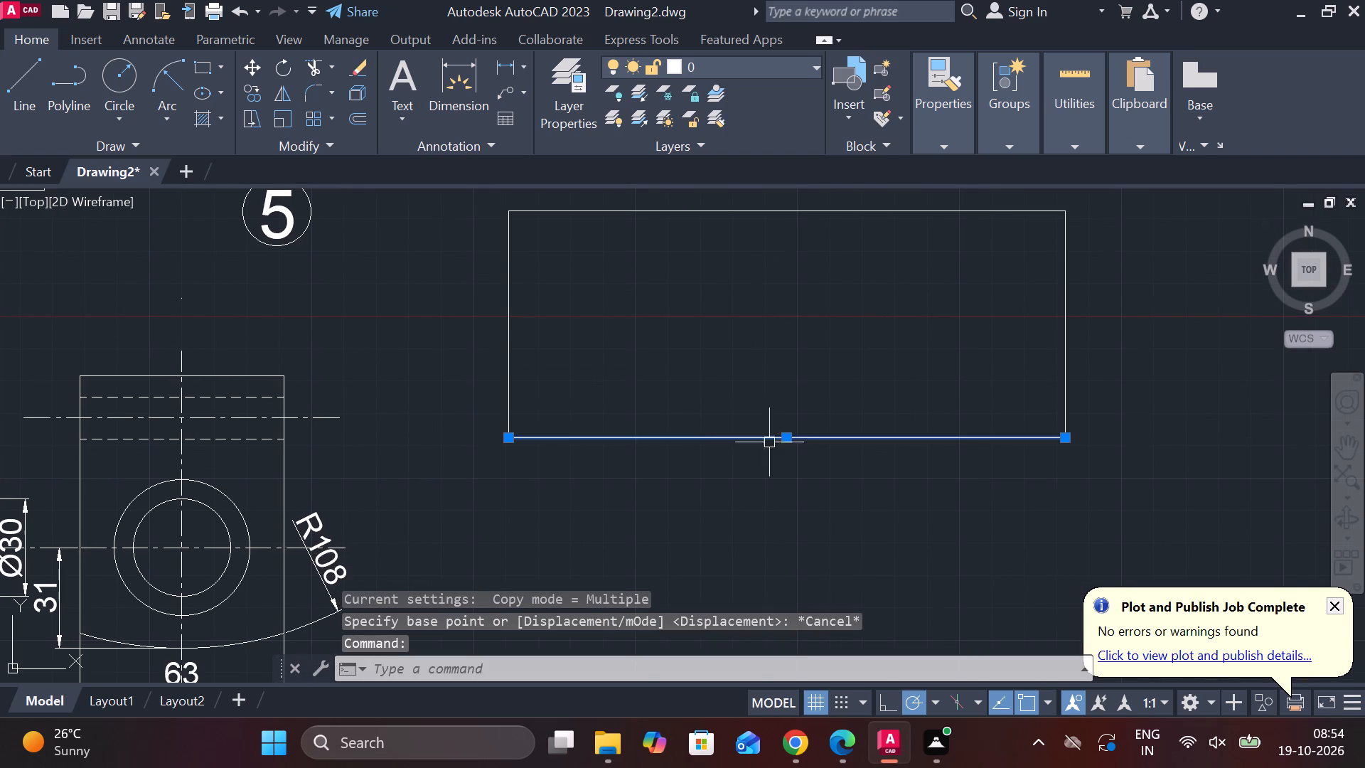
left_click(786, 442)
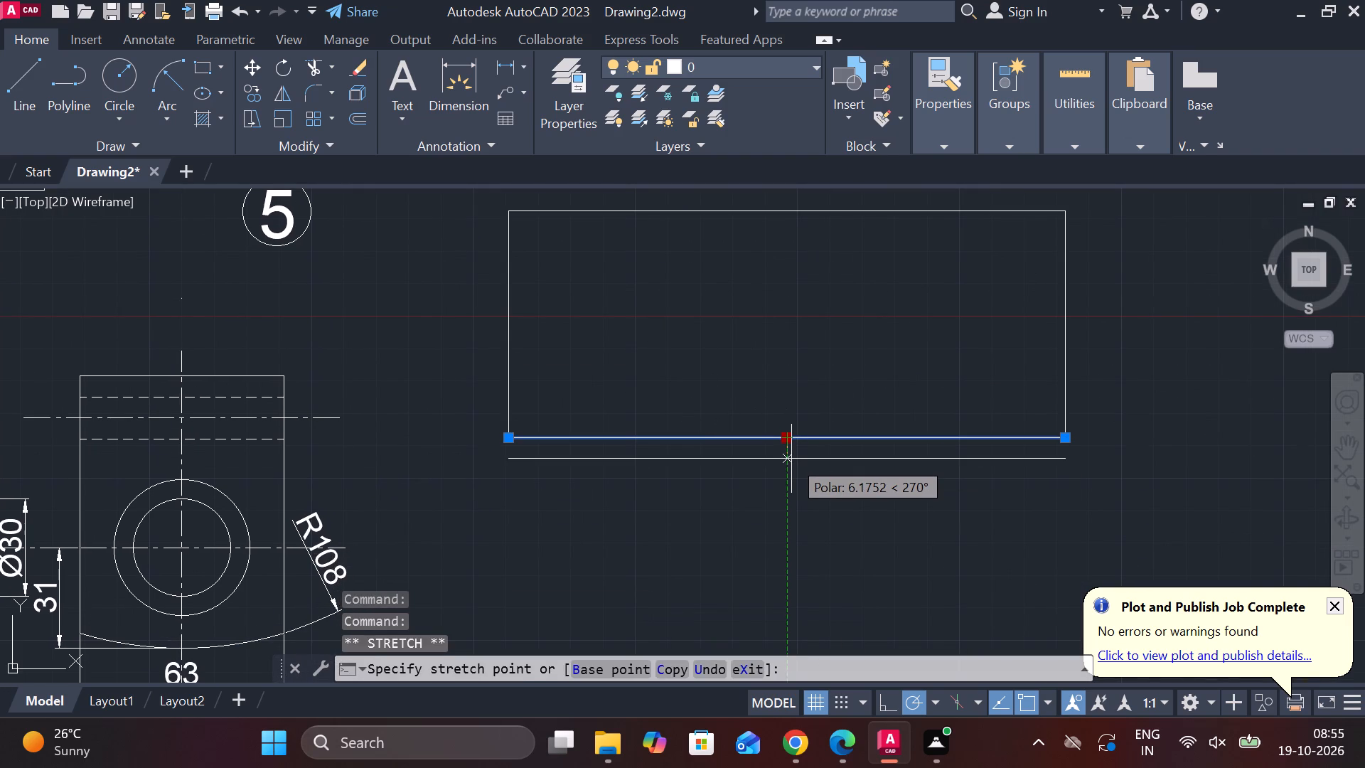
type("20")
key("Return")
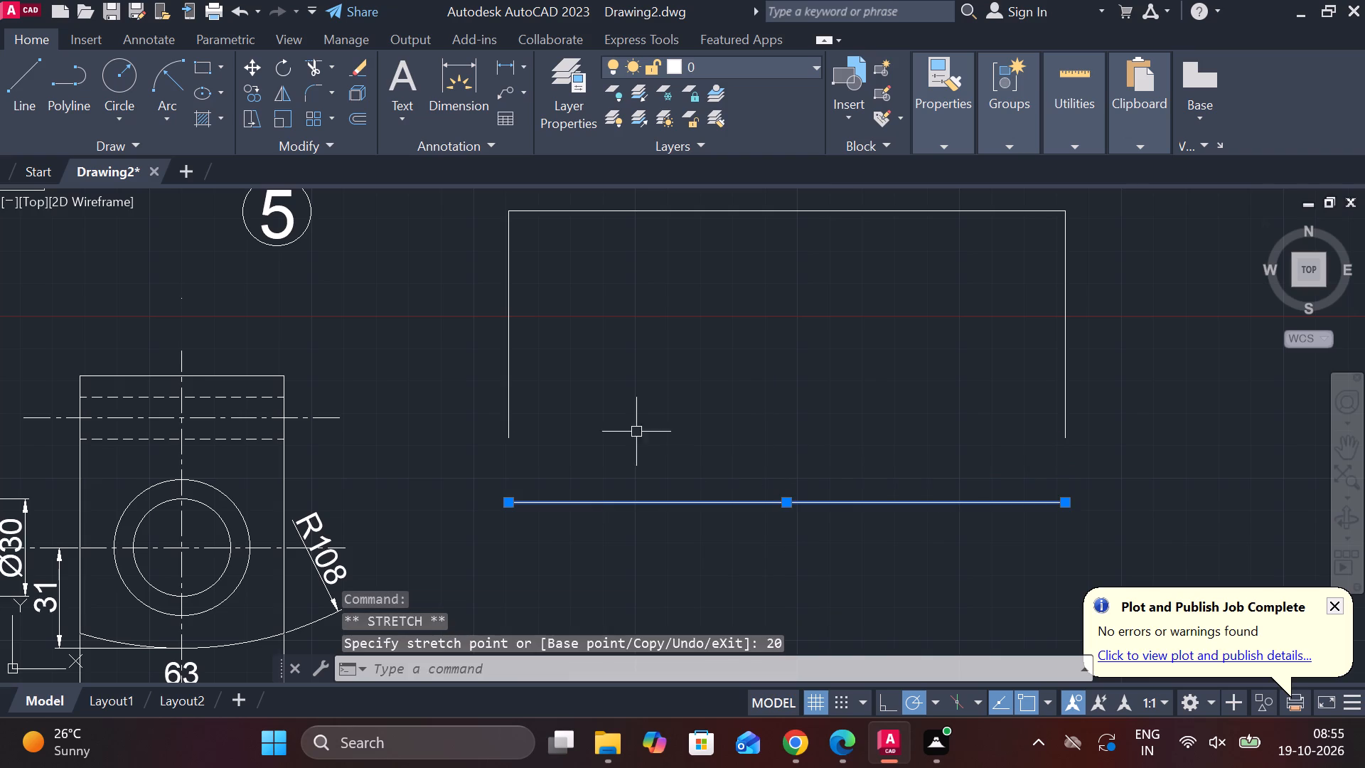
key("Escape")
Extend both vertical sides of the rectangle down to the lowered bottom edge.
type("EX")
key("space")
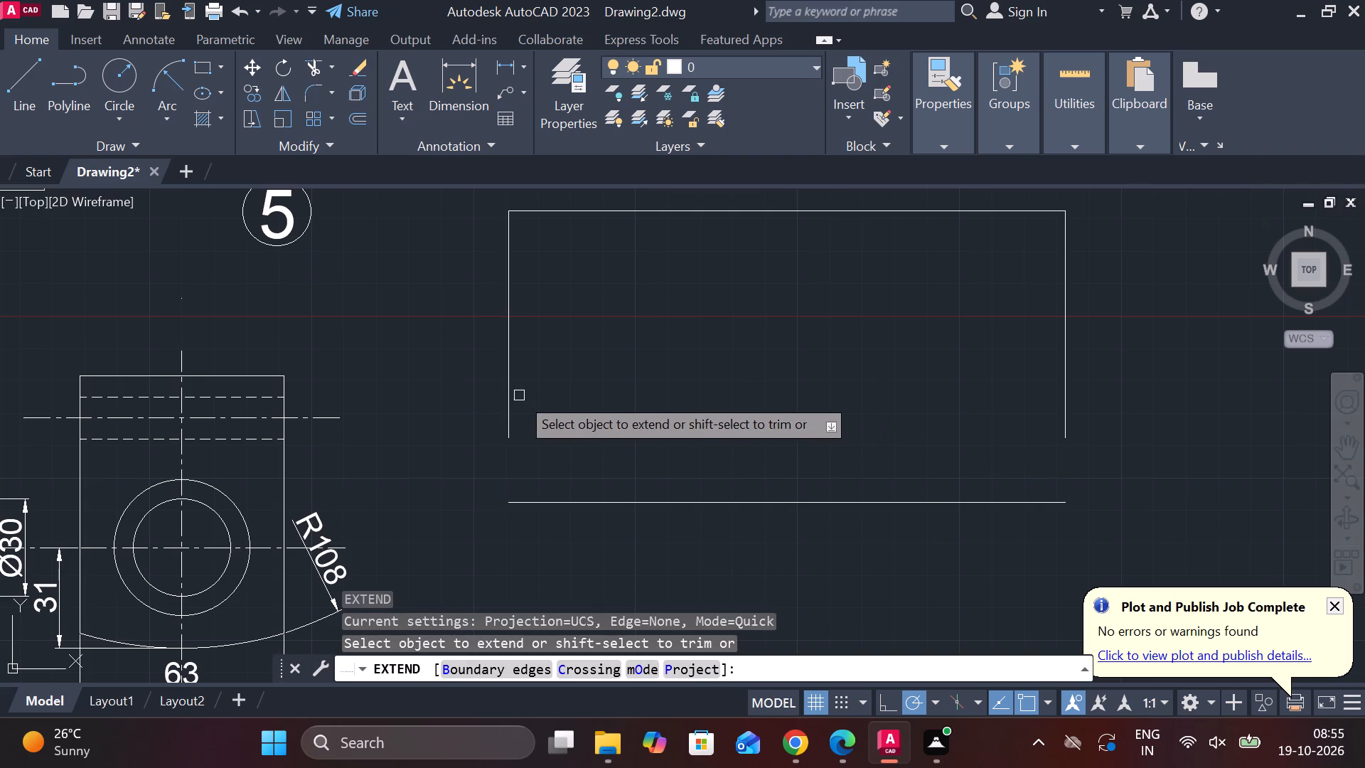
left_click(508, 400)
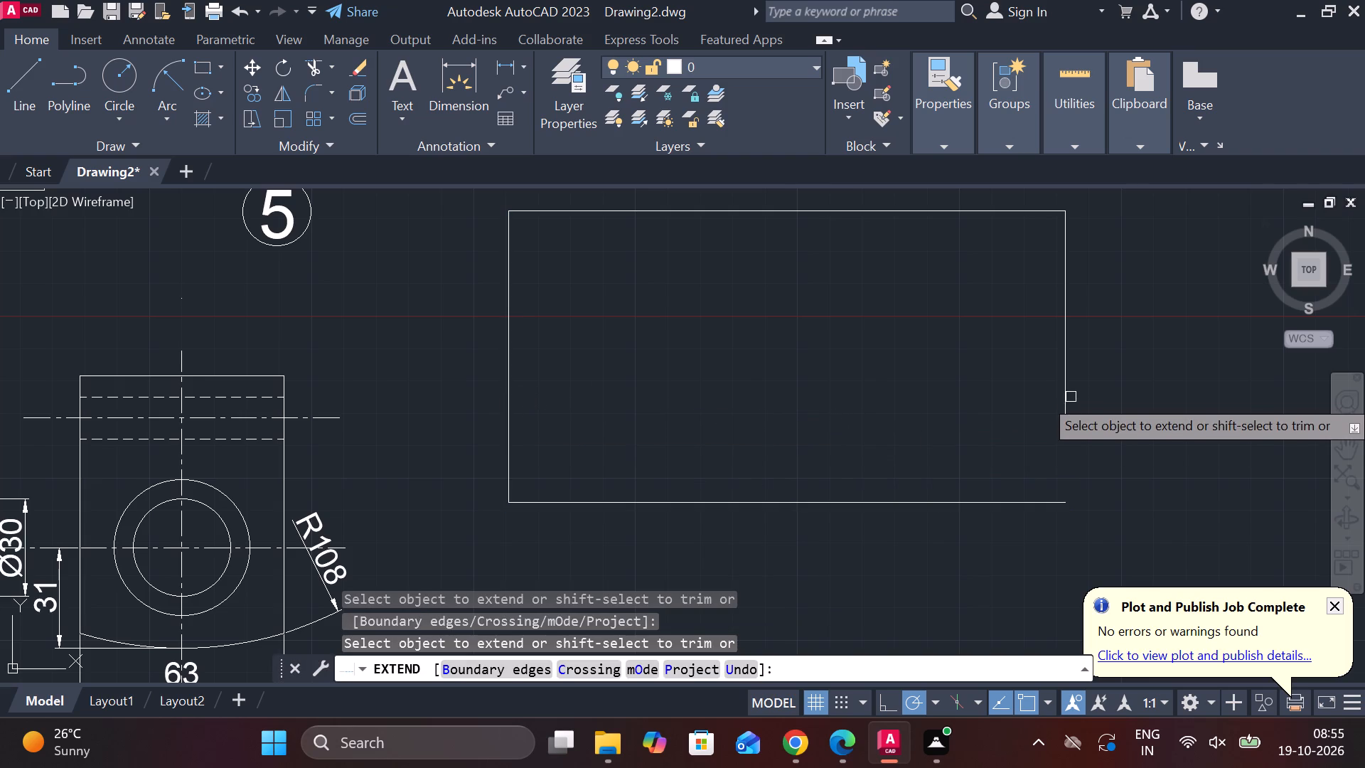
left_click(1066, 408)
scroll(1125, 400, "down", 2)
middle_click_drag(1016, 395, 845, 468)
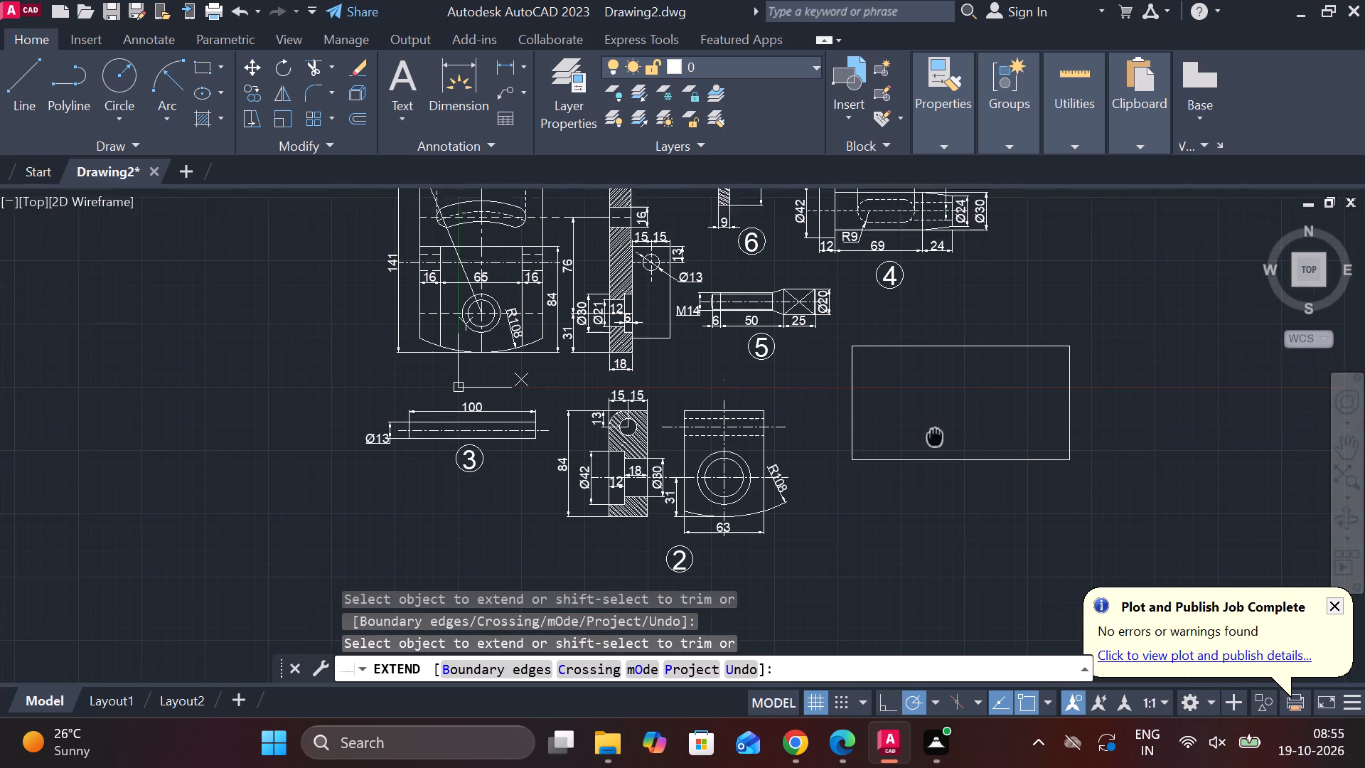
middle_click_drag(845, 468, 833, 472)
scroll(820, 434, "up", 2)
key("Escape")
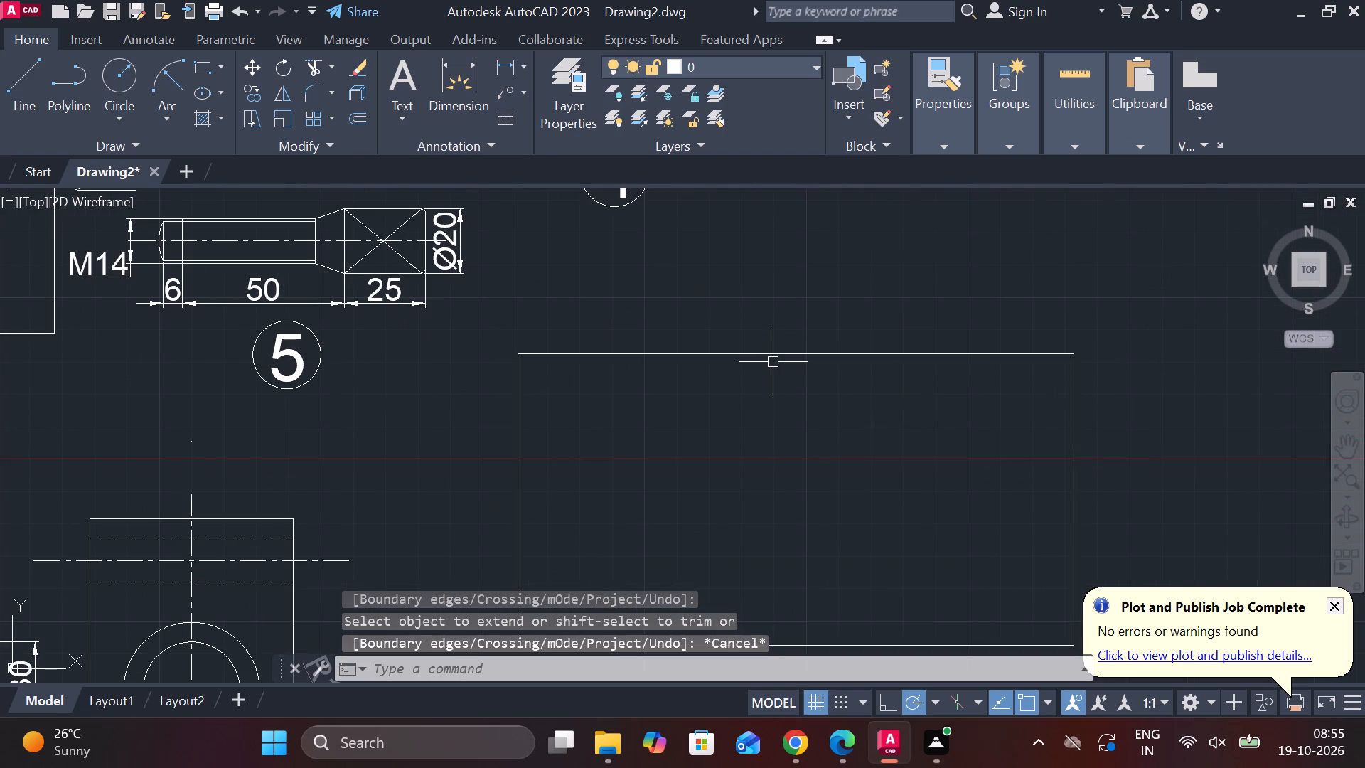
Offset the table's top edge downward twice at 15-unit spacing to rule the first two row lines.
left_click(761, 353)
key("o")
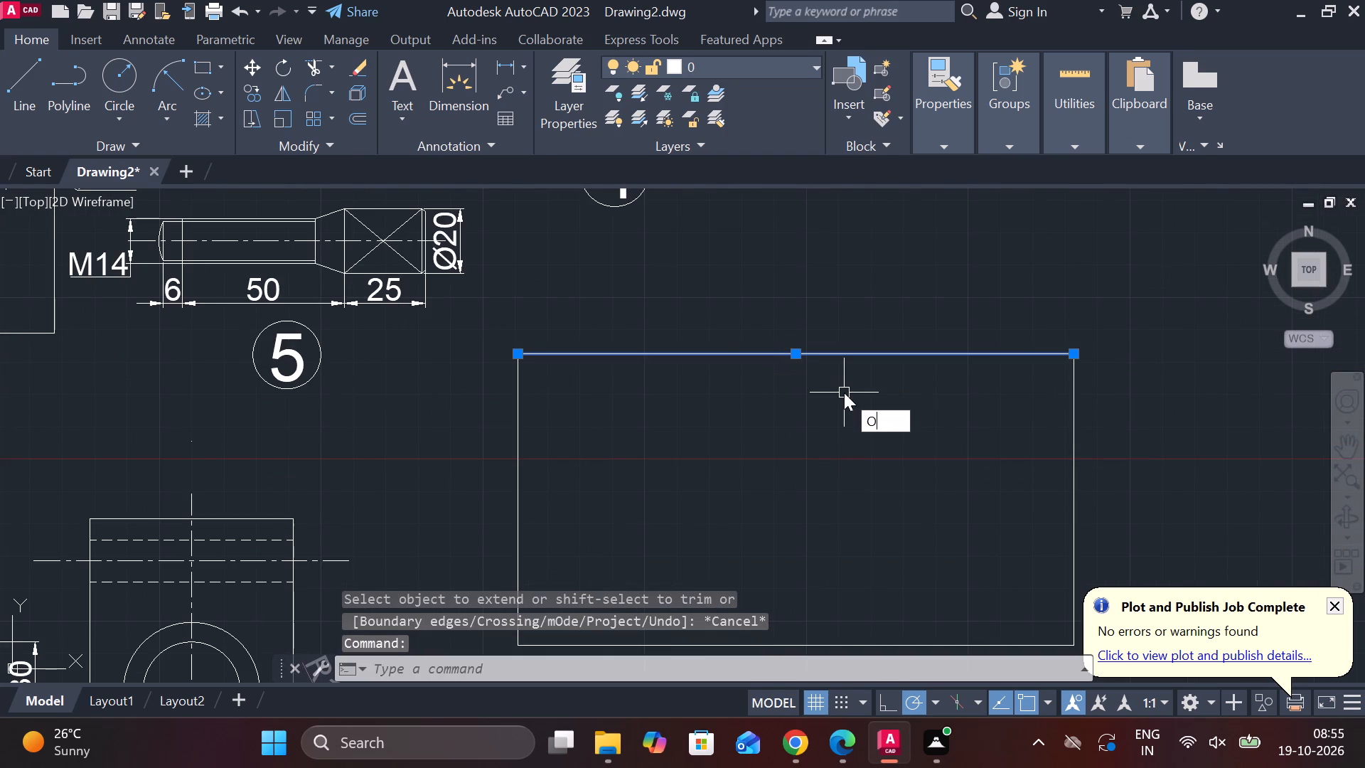
key("Return")
key("Return")
type("15")
key("space")
left_click(828, 401)
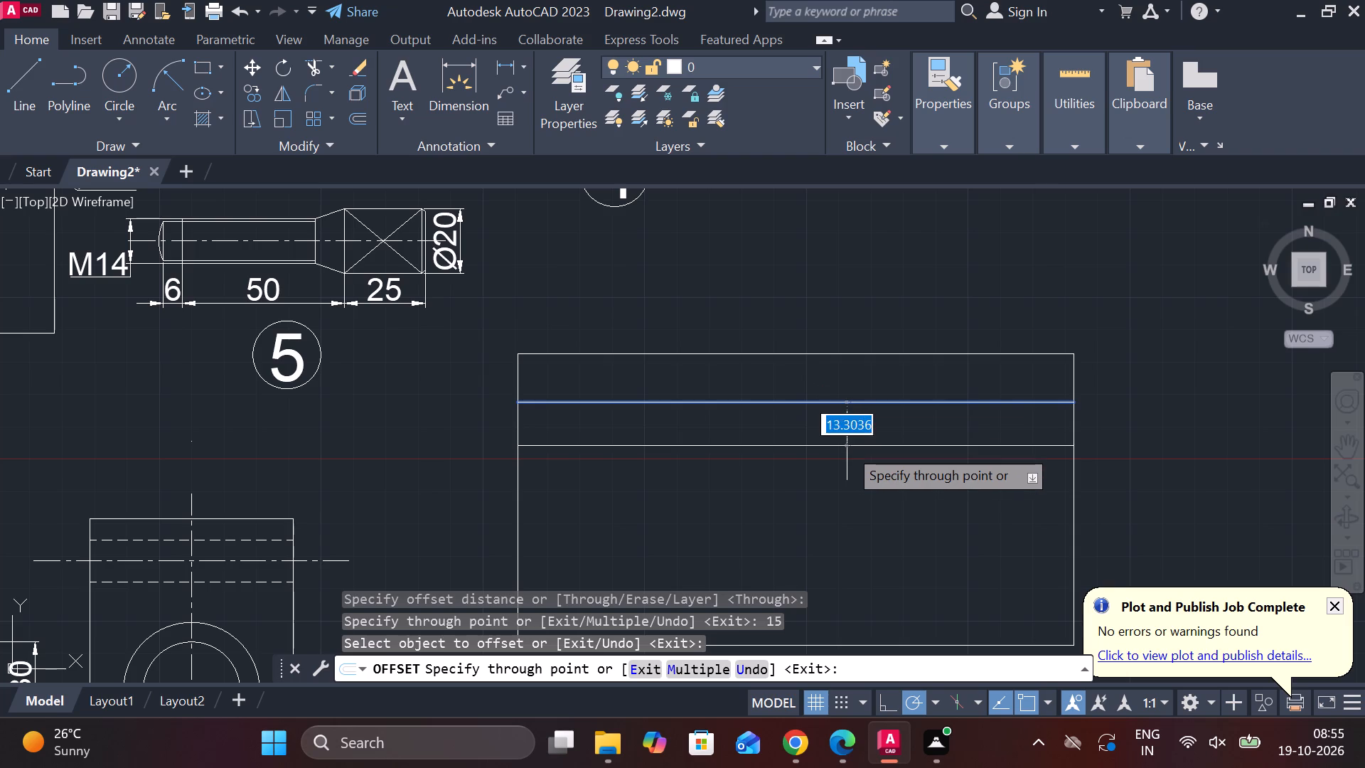
type("14")
key("BackSpace")
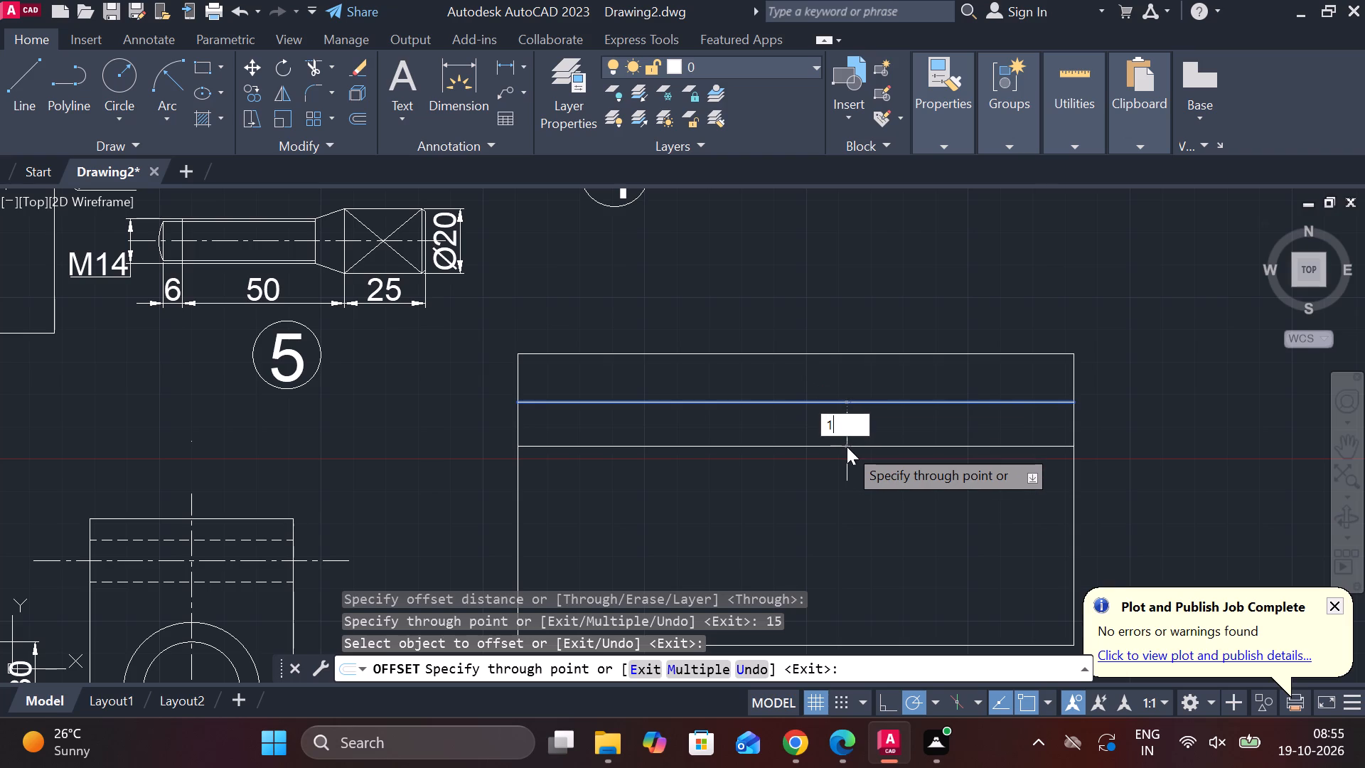
type("5")
key("space")
Offset three more row lines downward at 15-unit spacing, each from the line above, to complete the table rows.
left_click(847, 453)
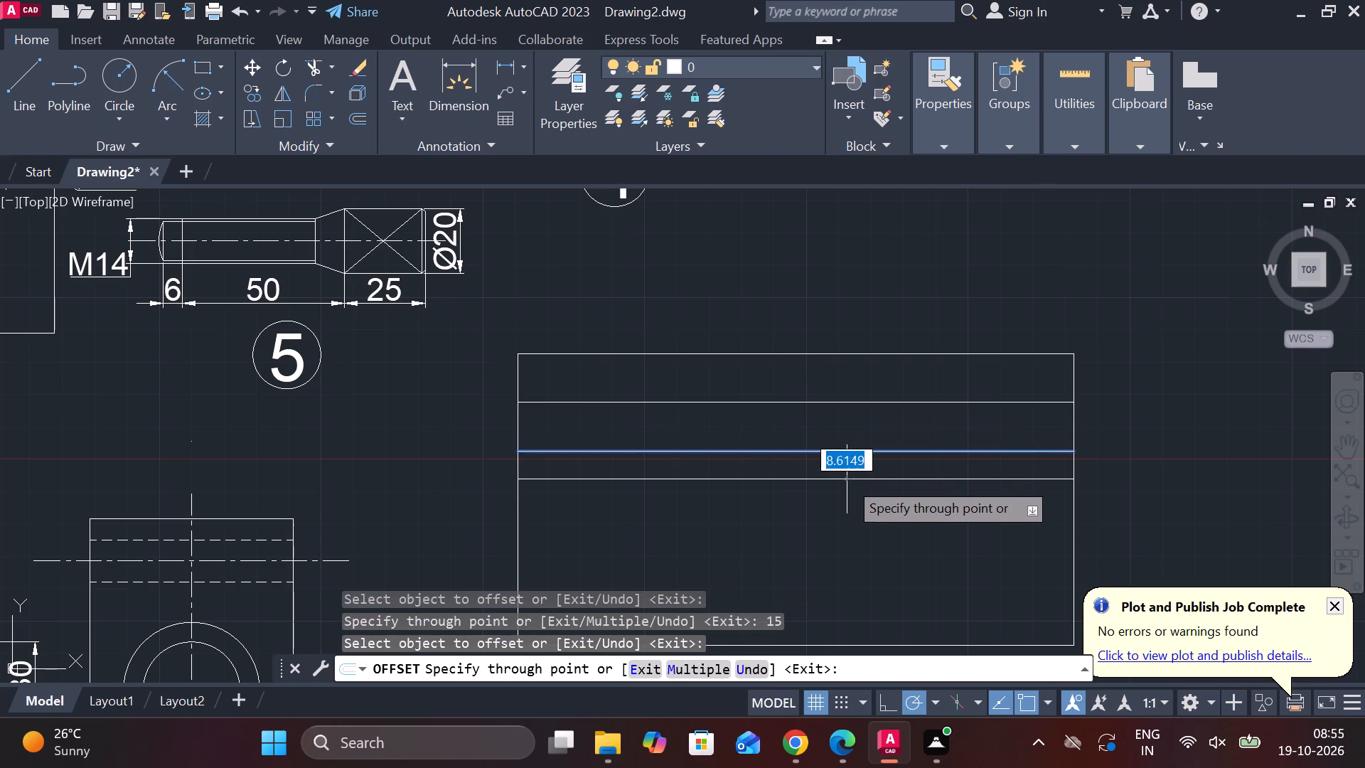
type("15")
key("space")
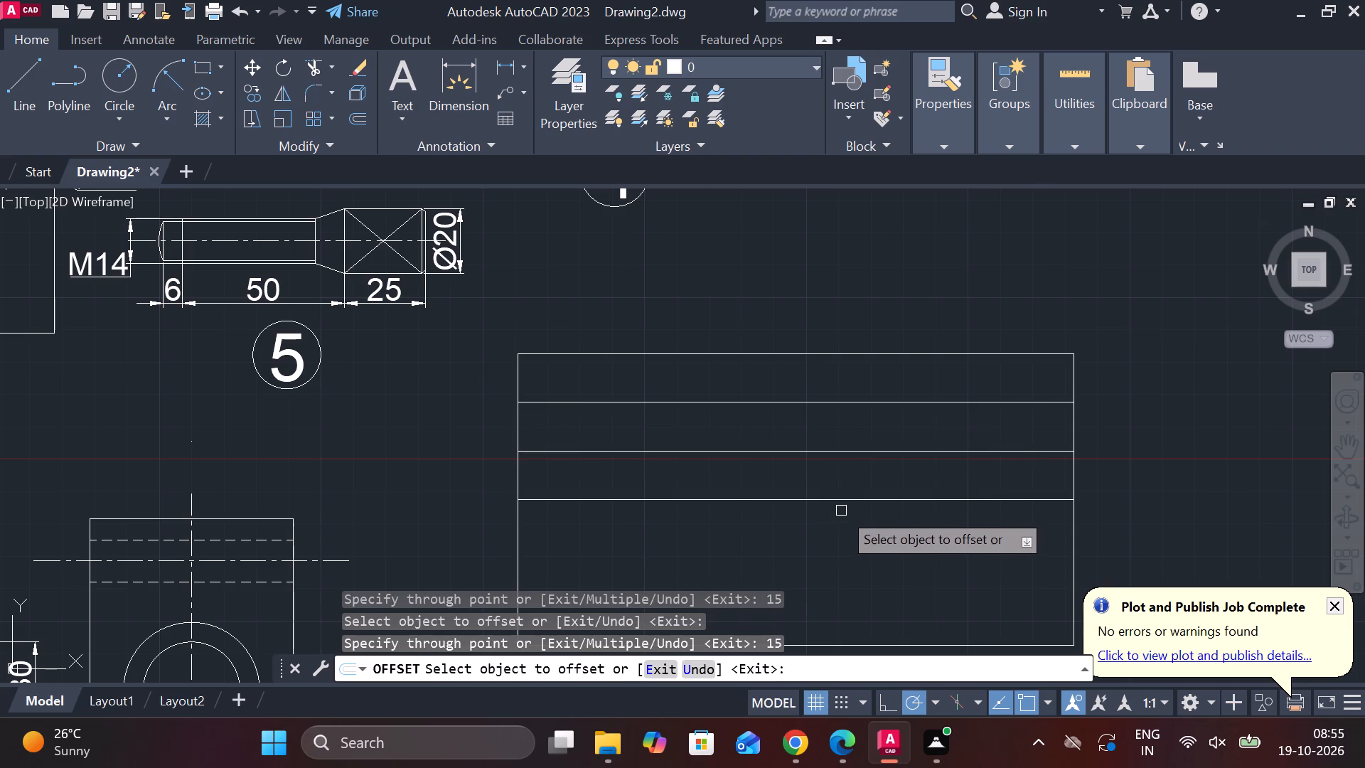
left_click(837, 505)
type("15")
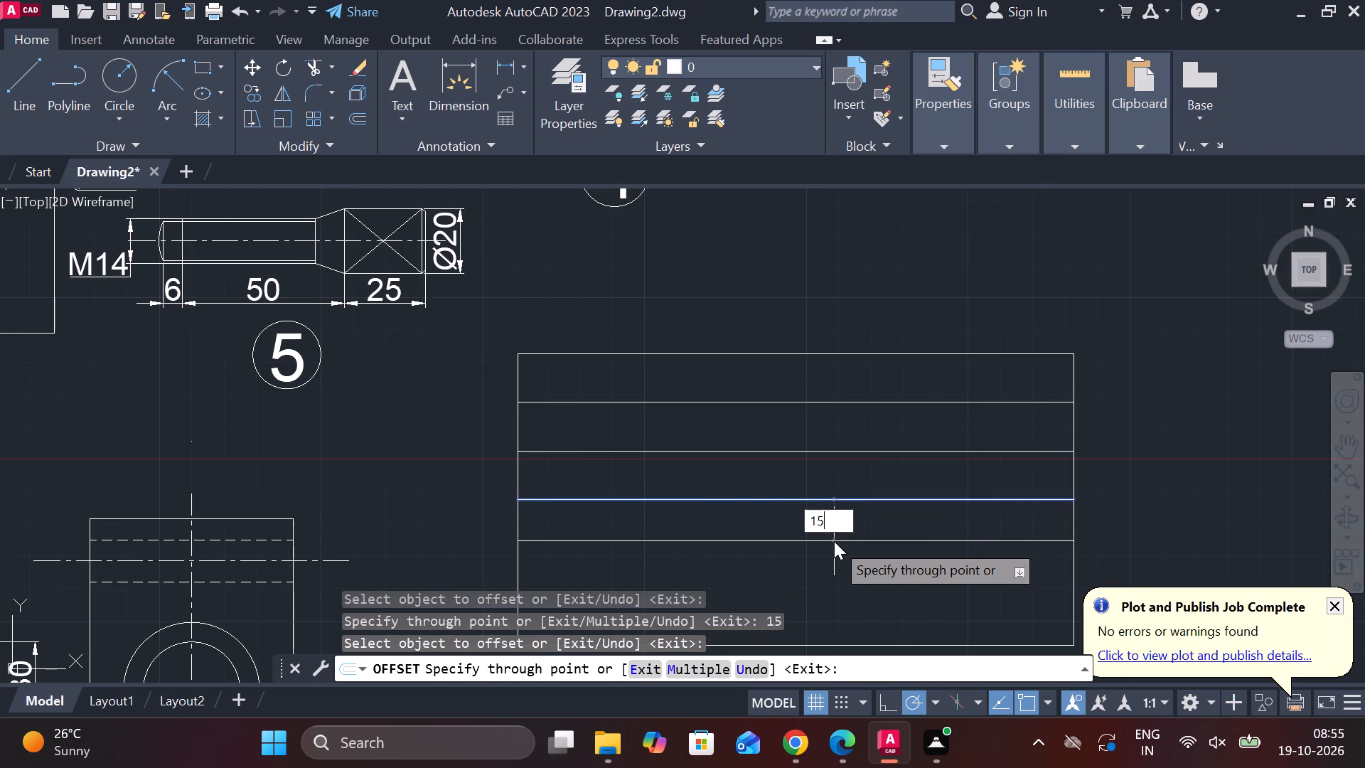
key("space")
left_click(834, 543)
type("15")
key("space")
middle_click_drag(836, 573, 846, 514)
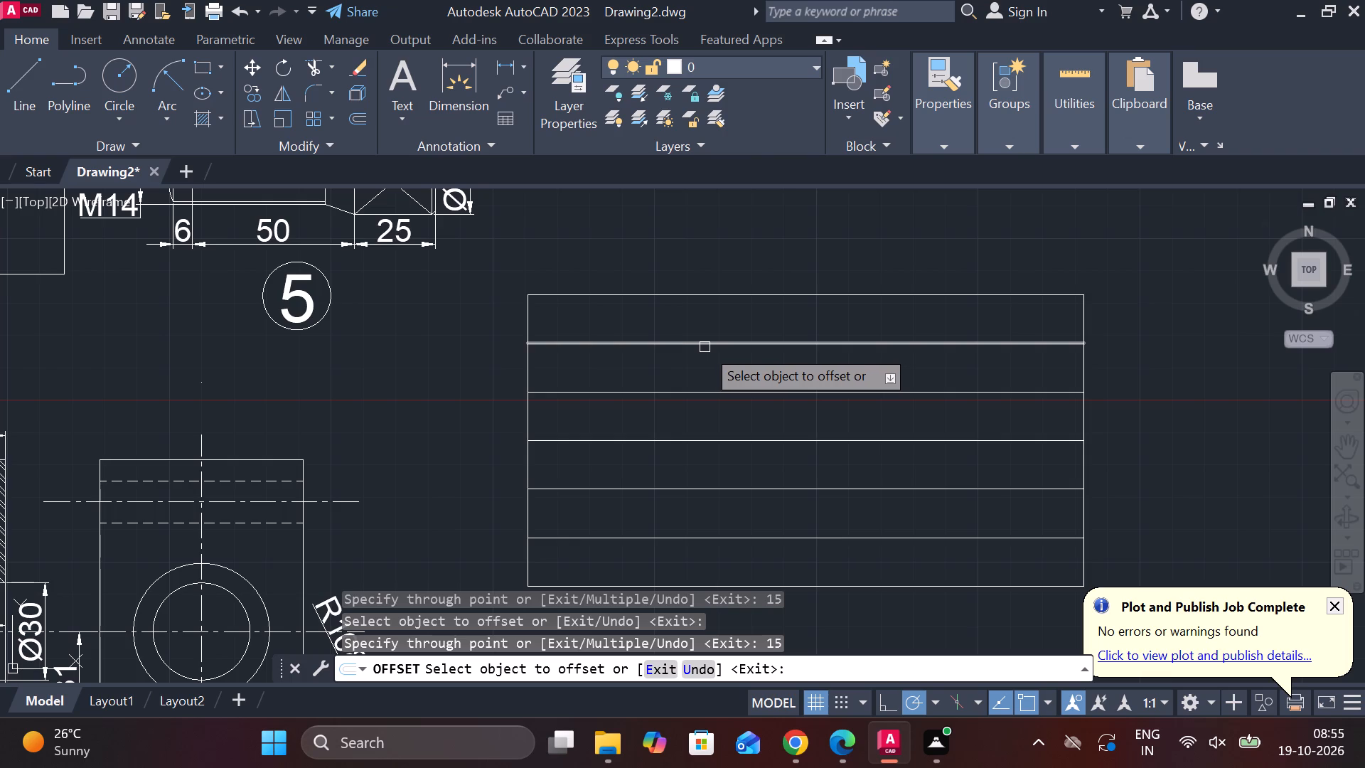
key("Escape")
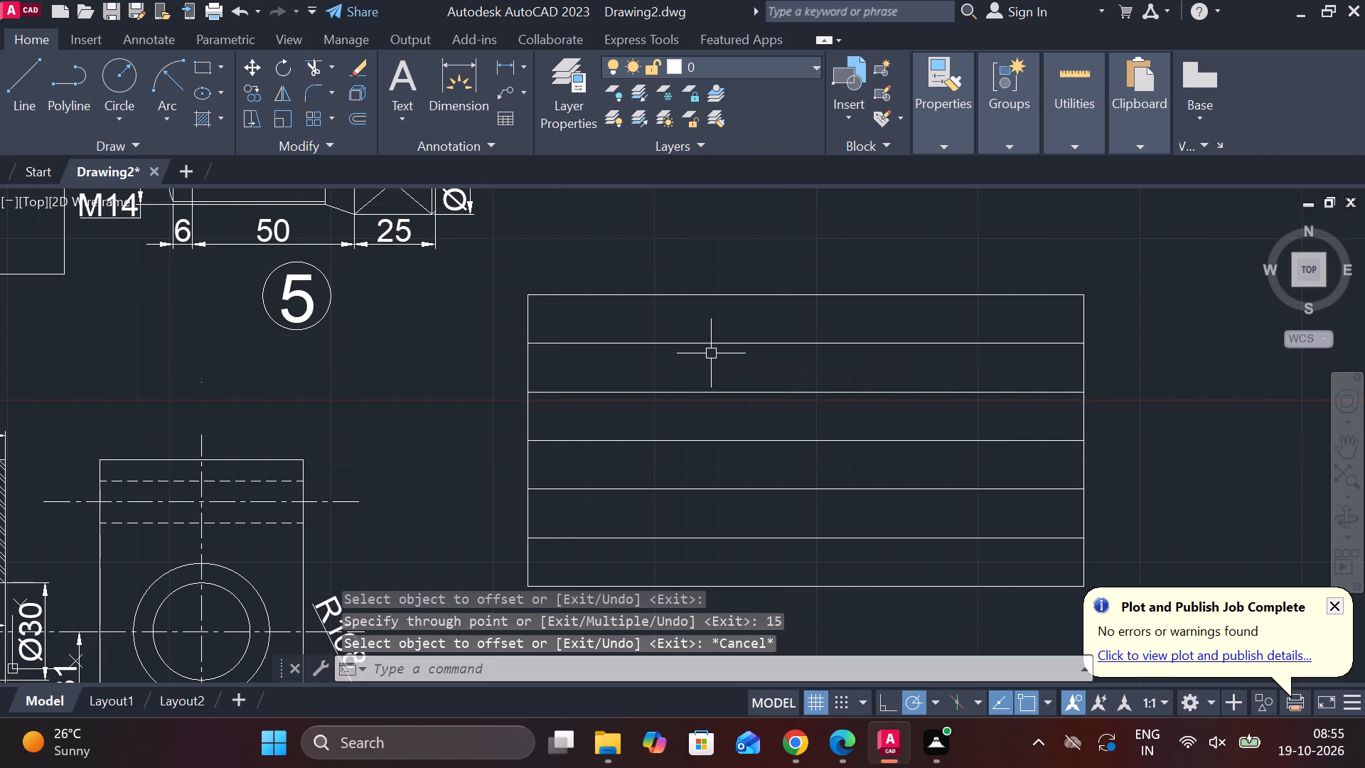
Add the multiline text "PARTS NO." in the table's first row with text height 10 and centred alignment.
middle_click_drag(721, 356, 967, 372)
middle_click_drag(901, 362, 877, 362)
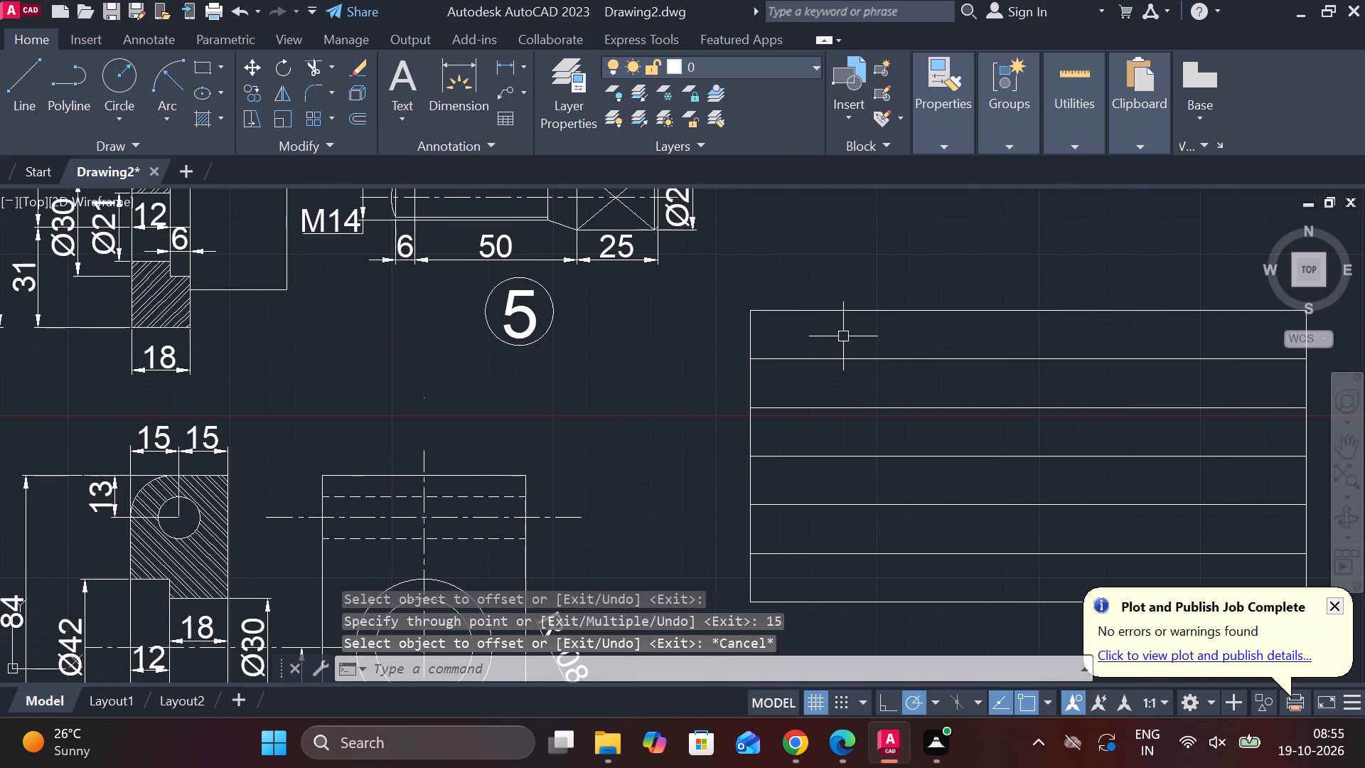
scroll(844, 336, "up", 1)
type("MT")
key("space")
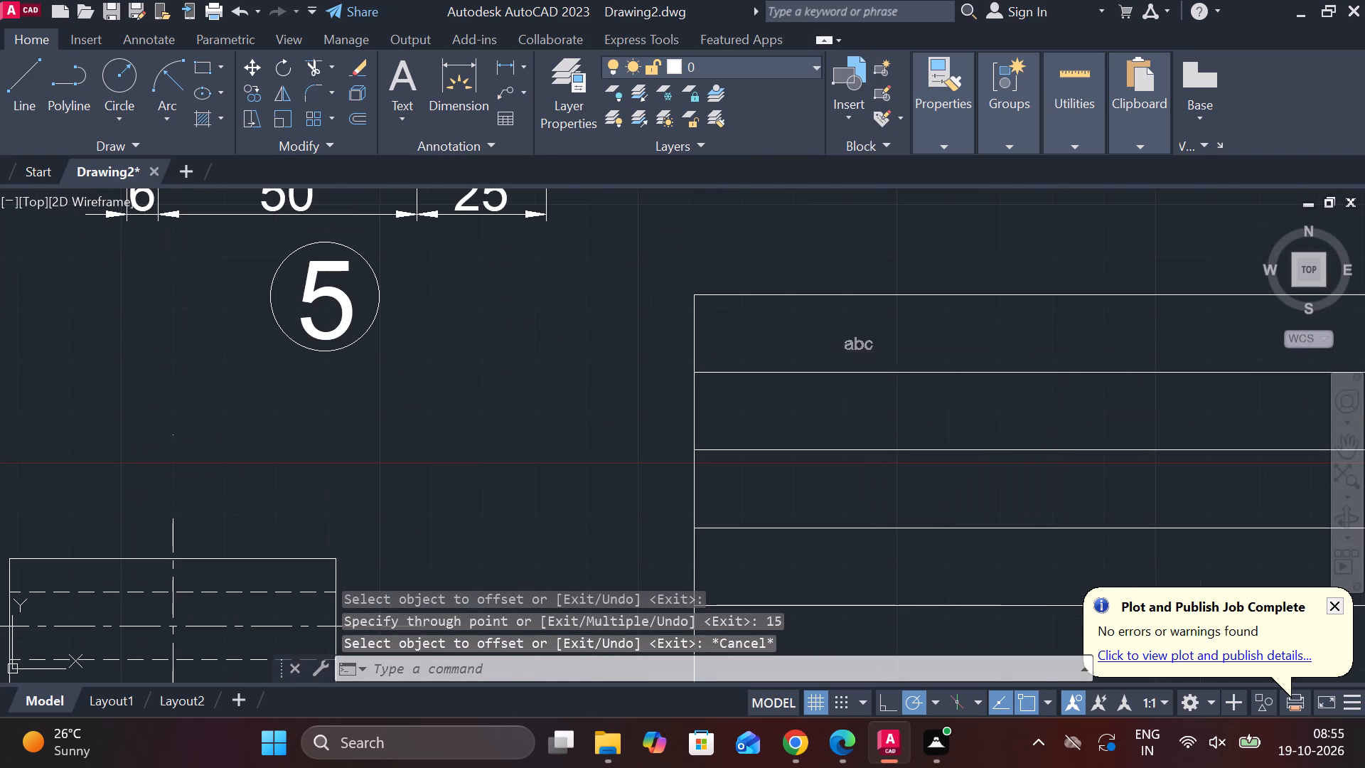
scroll(813, 326, "up", 2)
left_click(586, 300)
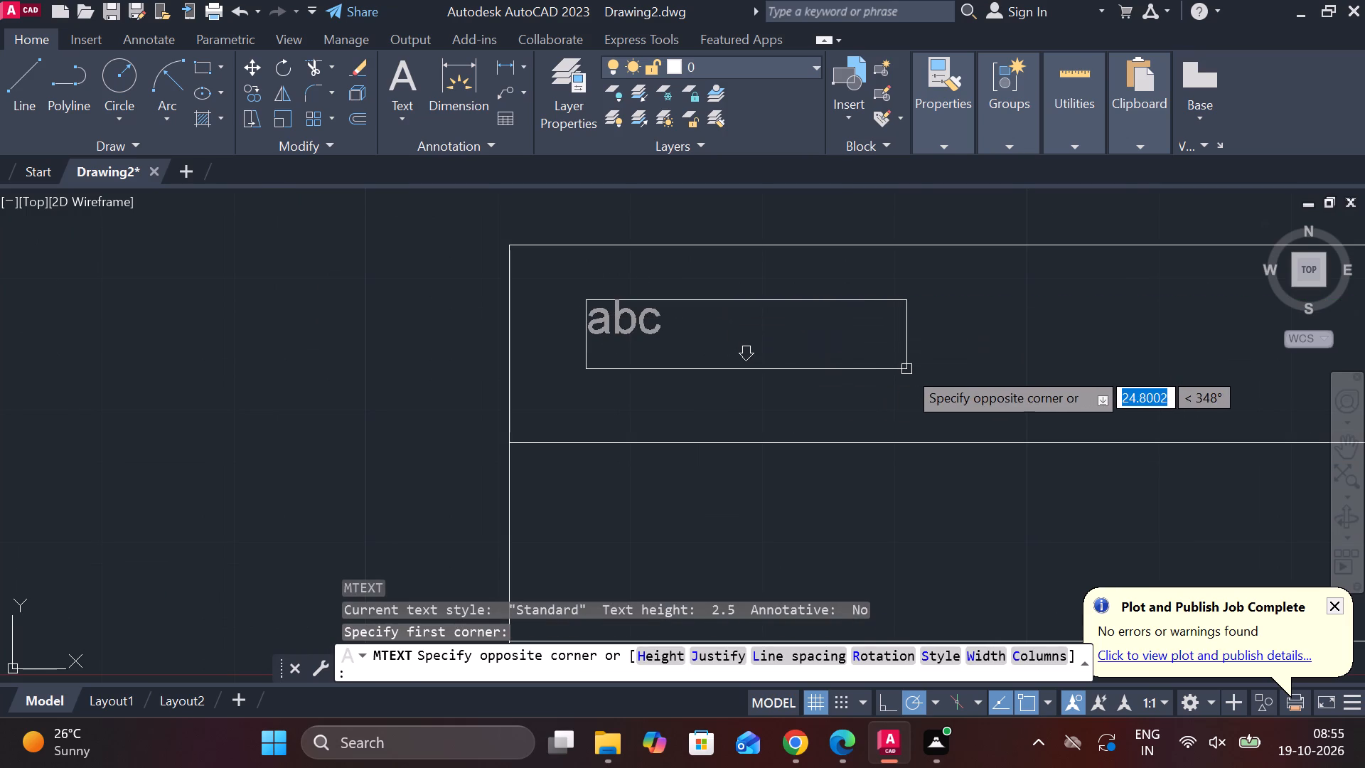
left_click(906, 369)
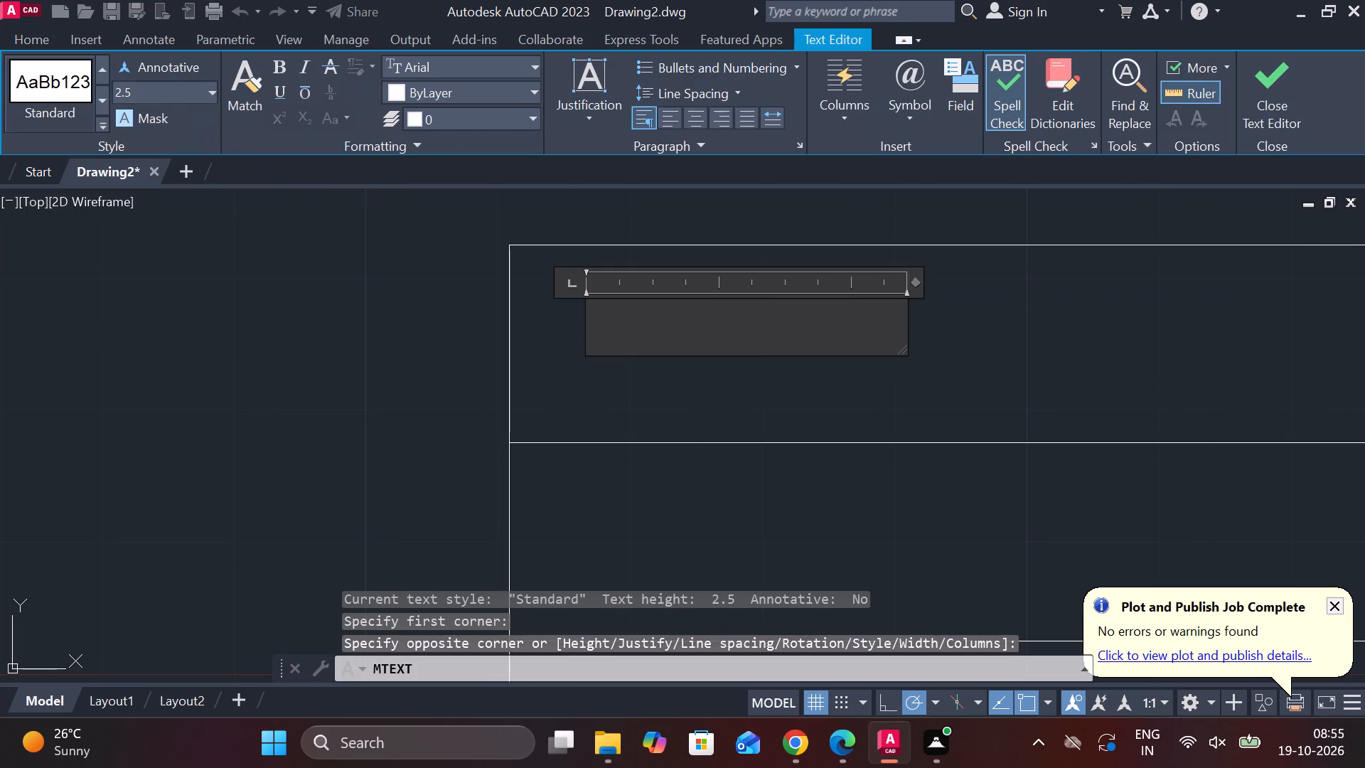
left_click(212, 85)
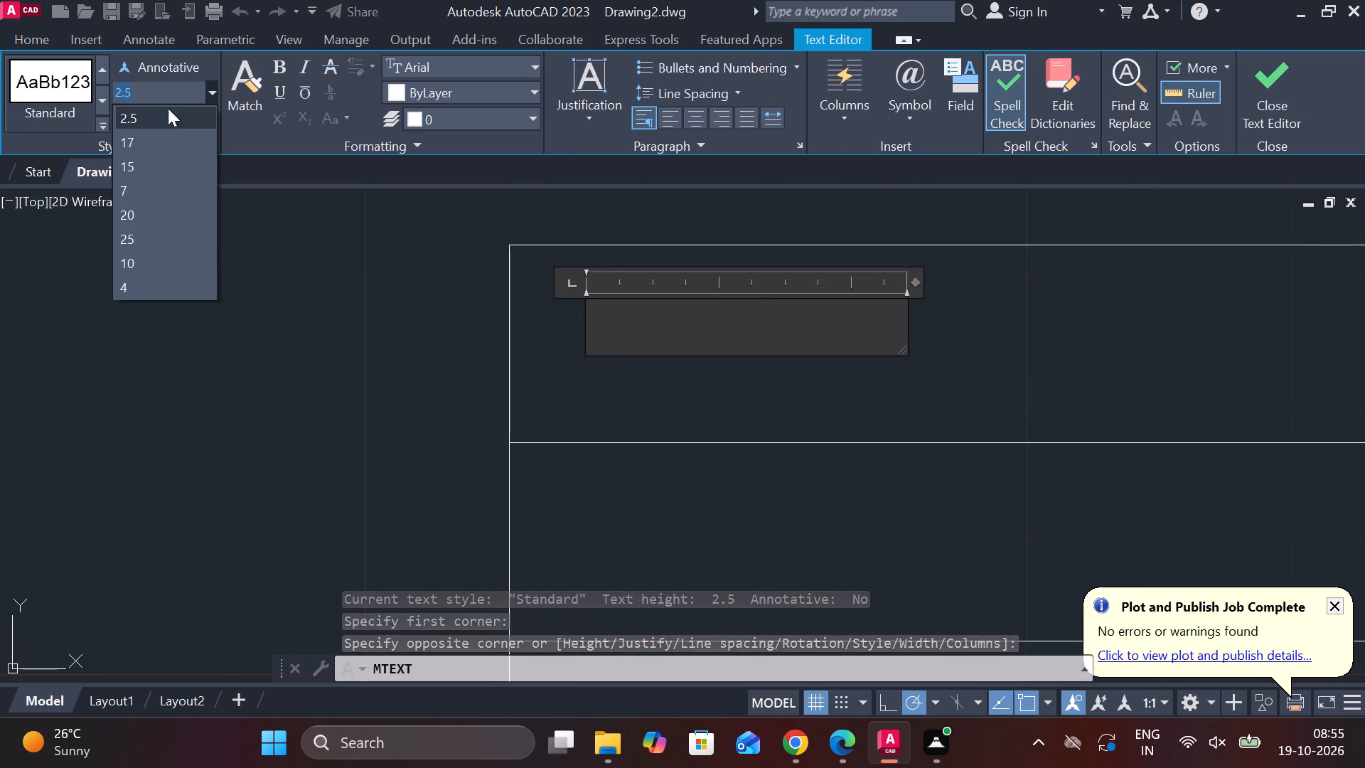
left_click(144, 254)
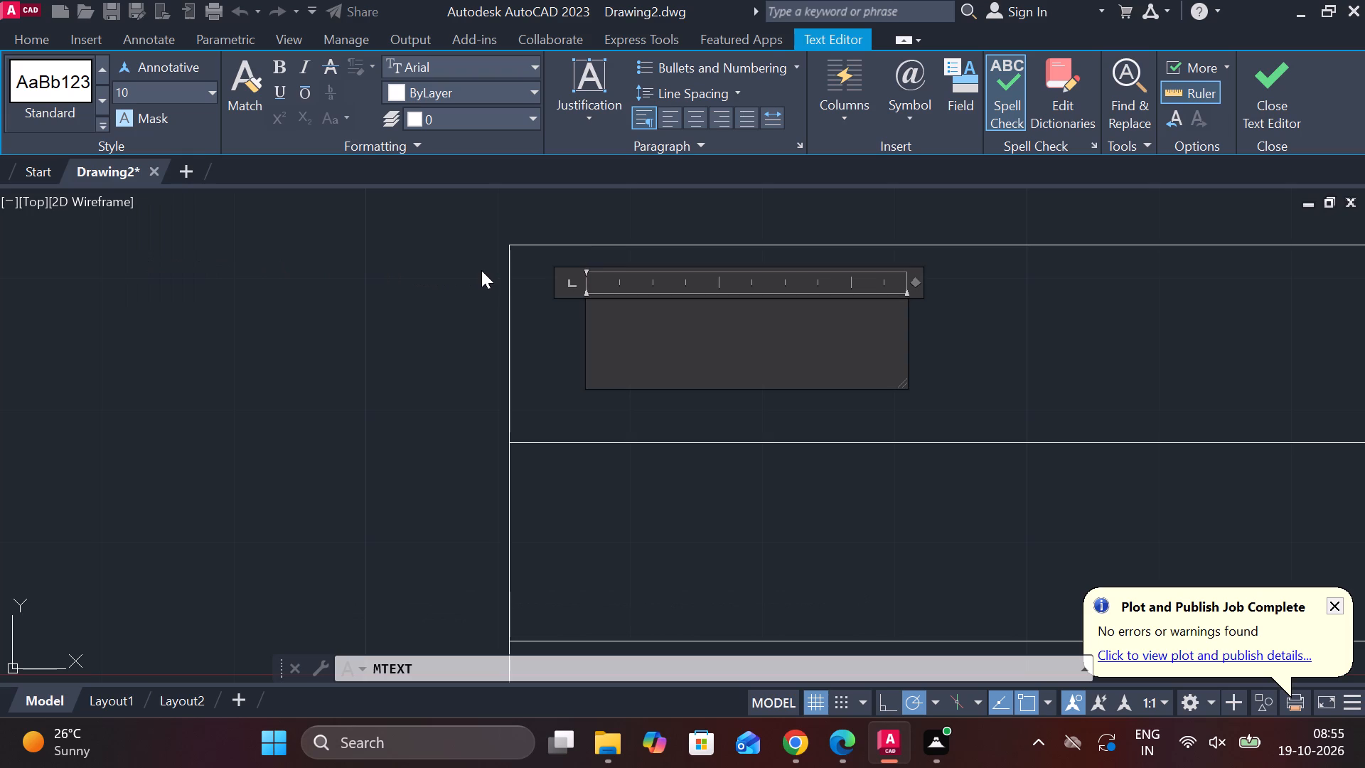
type("PA")
type("RTS")
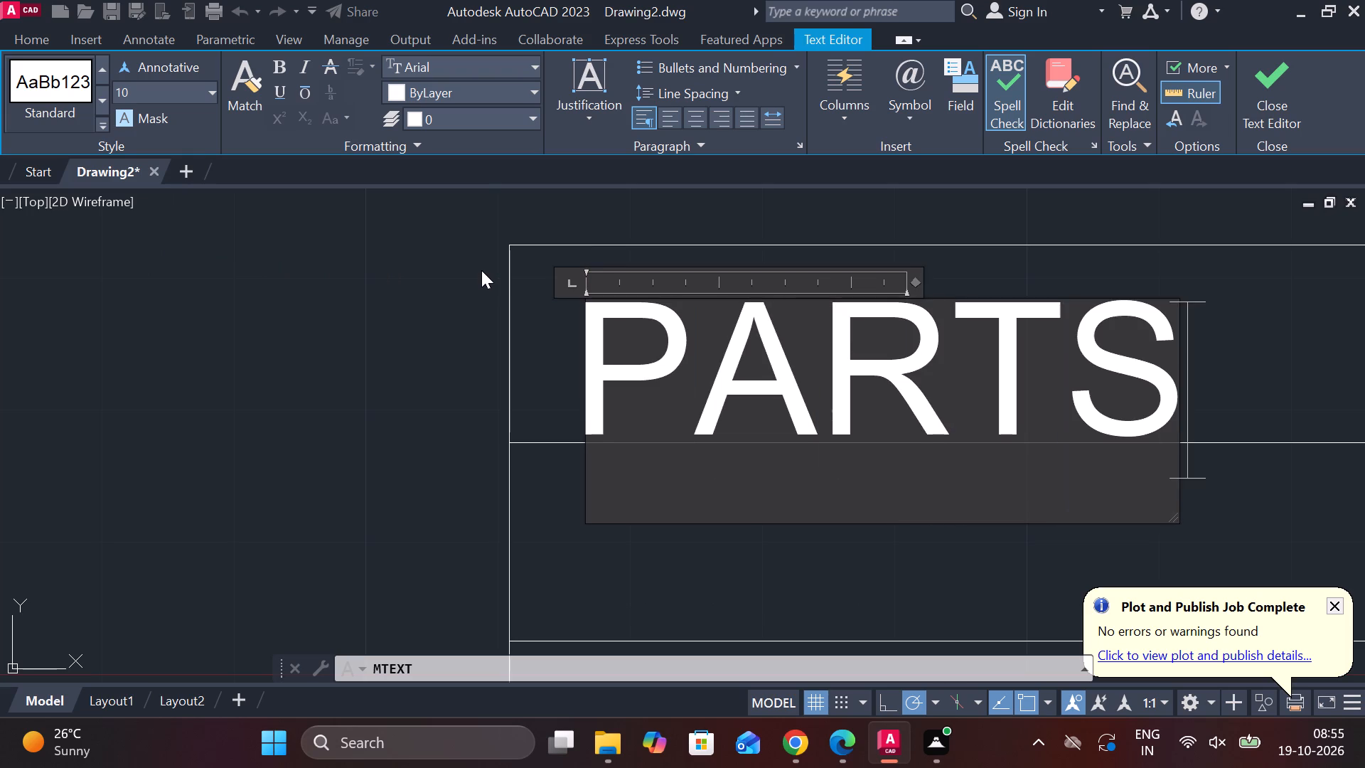
key("space")
type("NO")
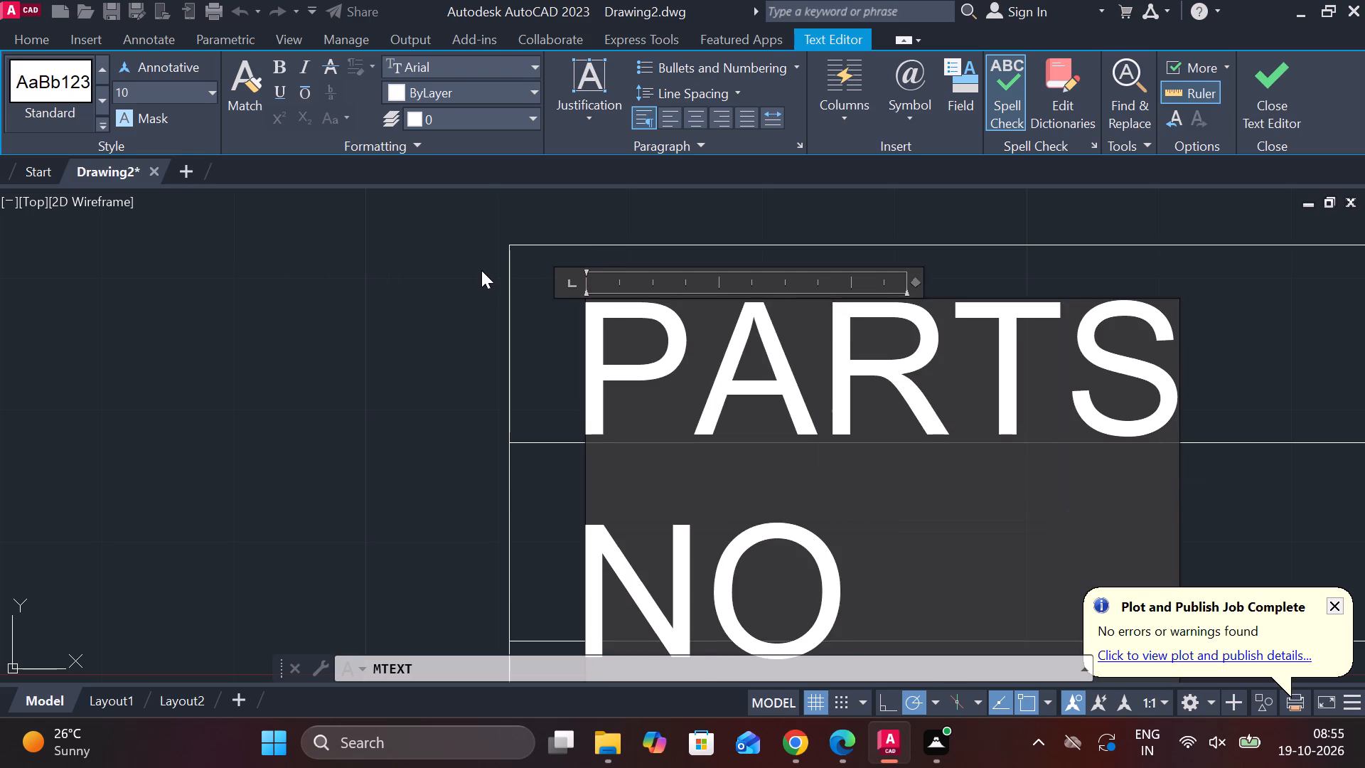
key("period")
left_click(684, 118)
Widen the PARTS NO. text frame so the whole label fits on one line.
scroll(1079, 377, "down", 2)
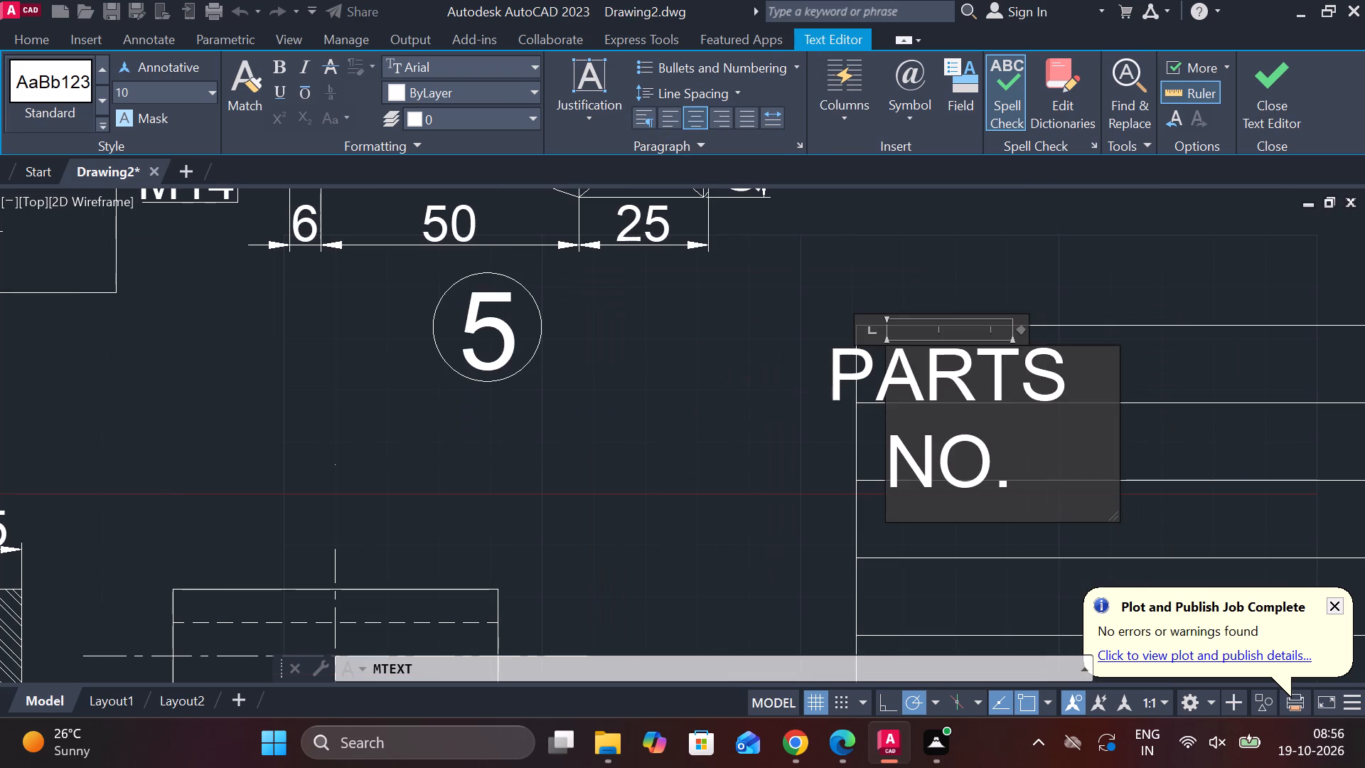
left_click_drag(1118, 379, 1189, 374)
left_click_drag(1189, 374, 1208, 374)
middle_click_drag(1141, 393, 941, 371)
double_click(894, 356)
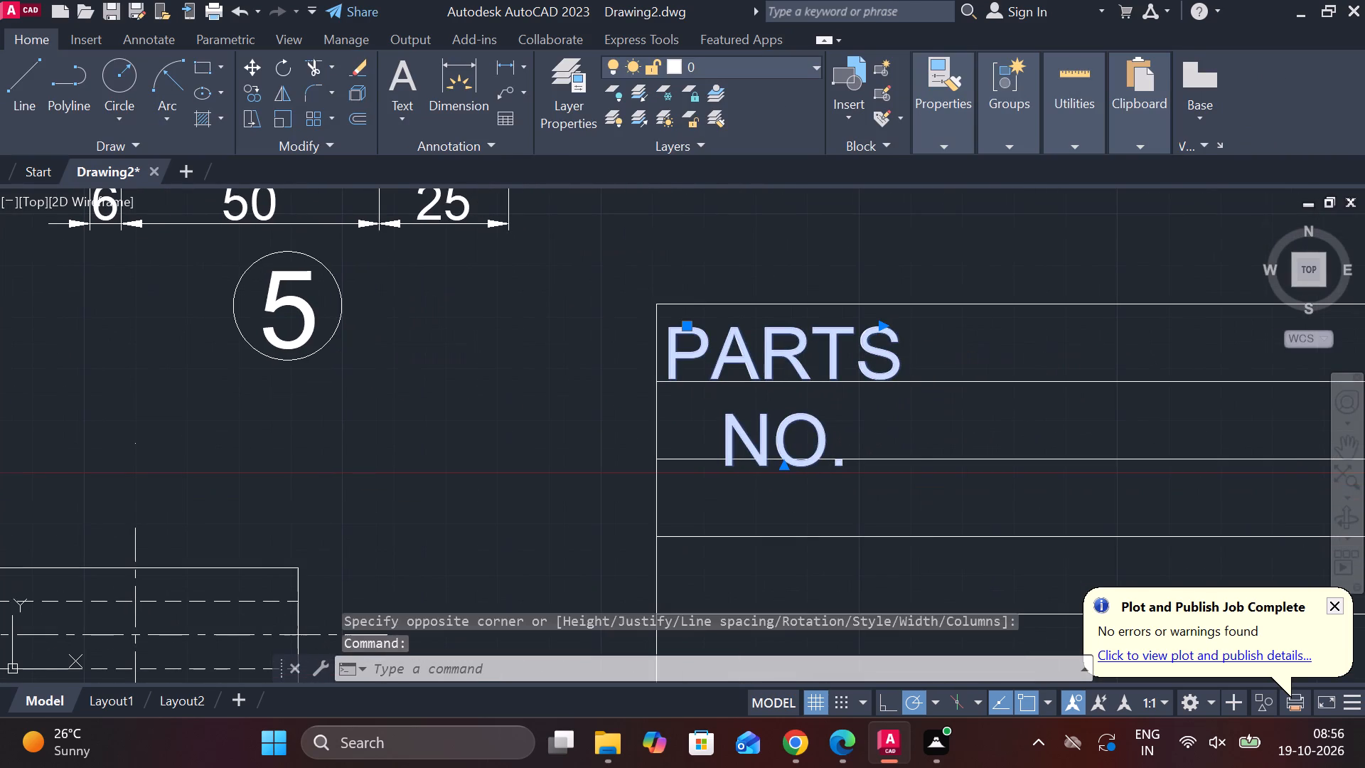
left_click_drag(916, 398, 1022, 395)
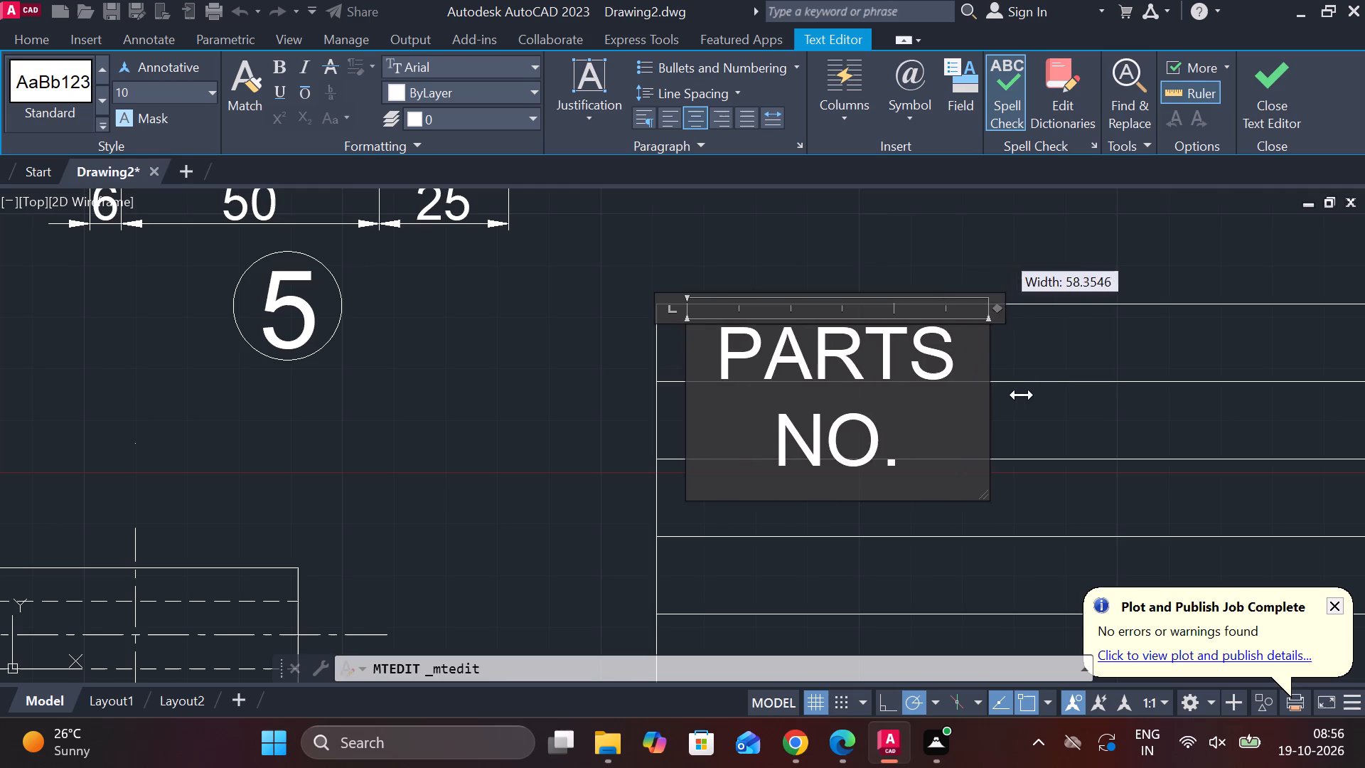
left_click_drag(1022, 395, 1125, 395)
left_click(1271, 105)
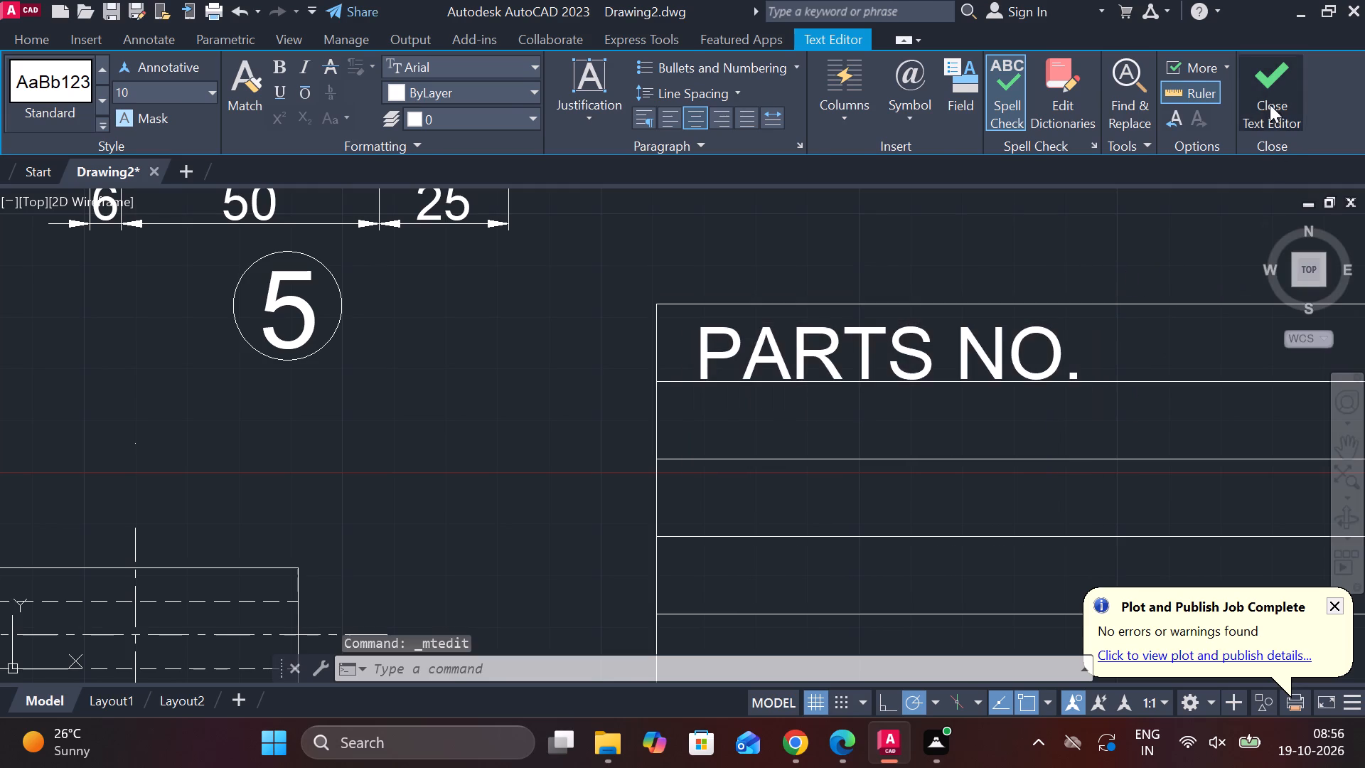
Move the PARTS NO. text slightly up and to the left within the table's first row.
scroll(895, 335, "up", 1)
left_click(842, 344)
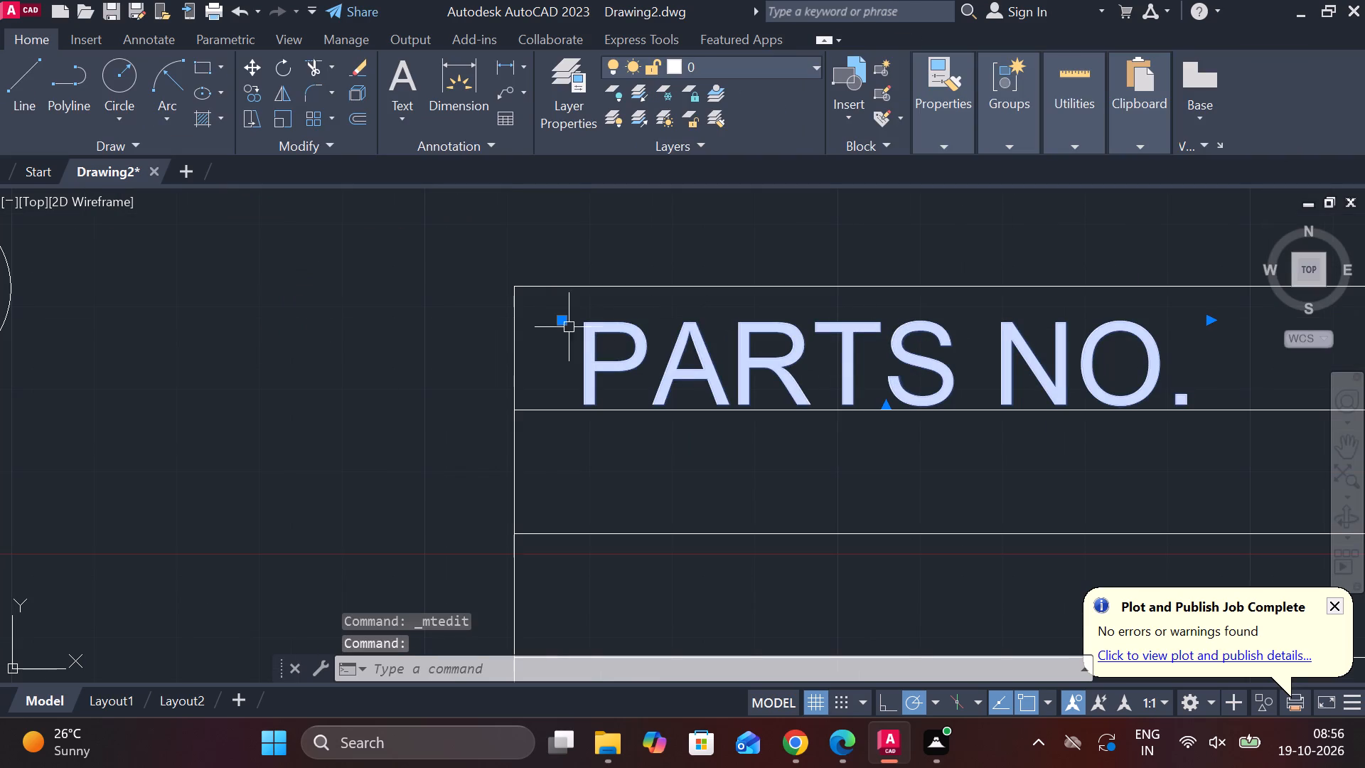
scroll(555, 319, "up", 2)
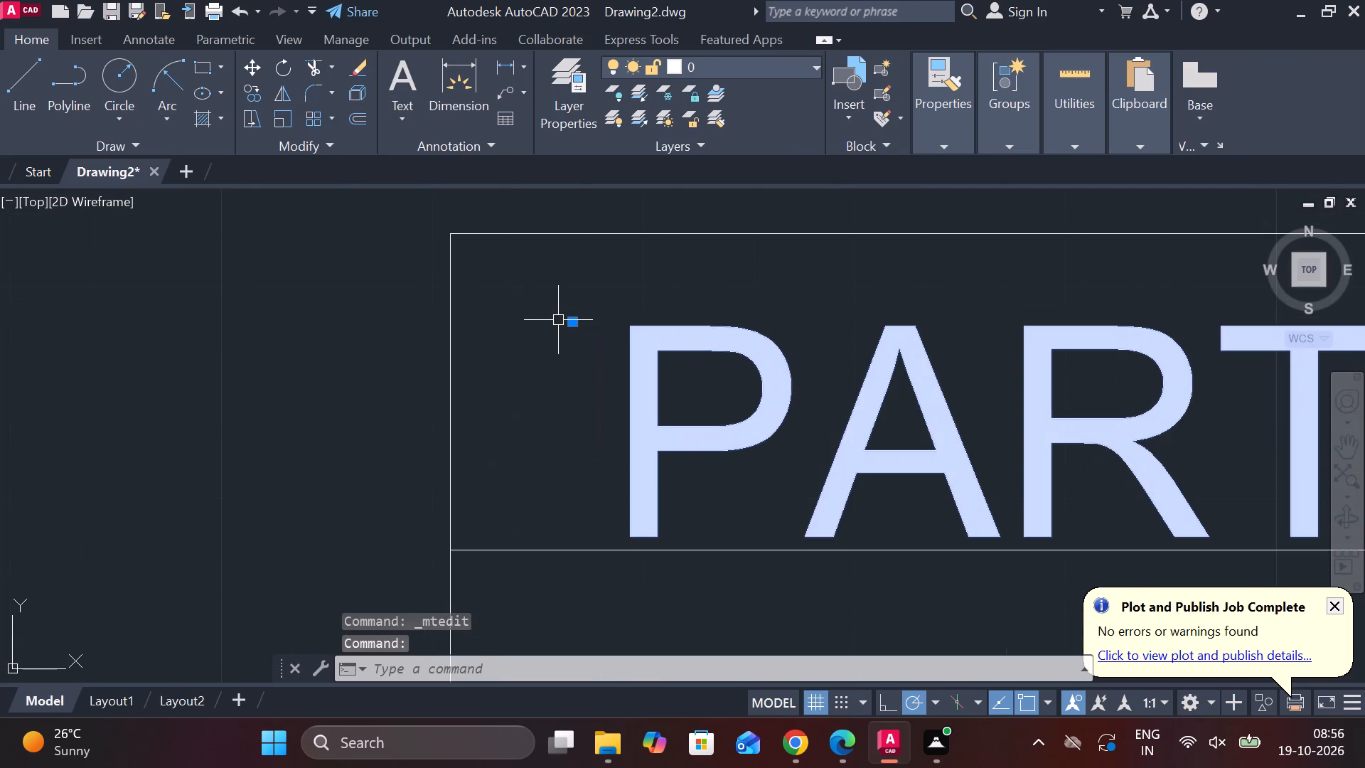
left_click(569, 320)
left_click(547, 285)
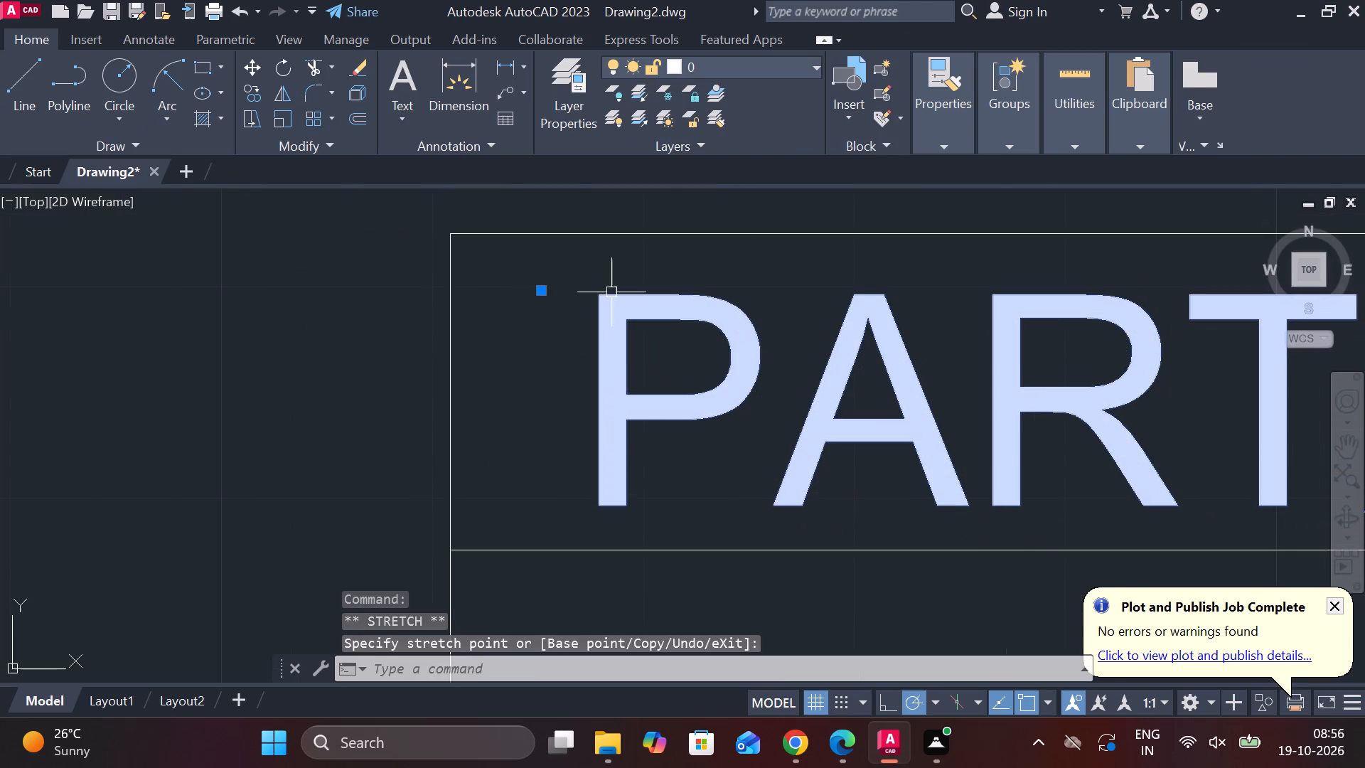
scroll(658, 301, "down", 2)
key("Escape")
Set the text height of the PARTS NO. label to 8.
scroll(952, 434, "down", 3)
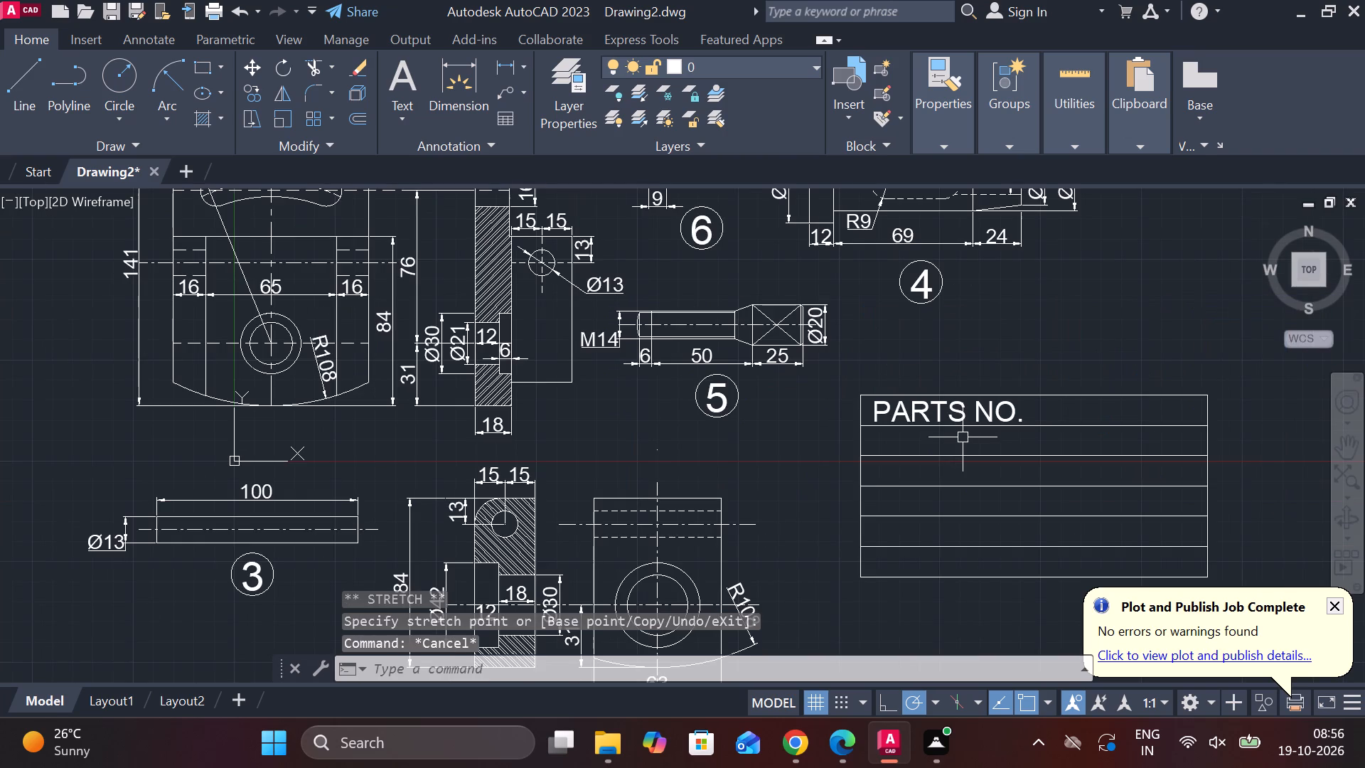
middle_click_drag(968, 442, 707, 357)
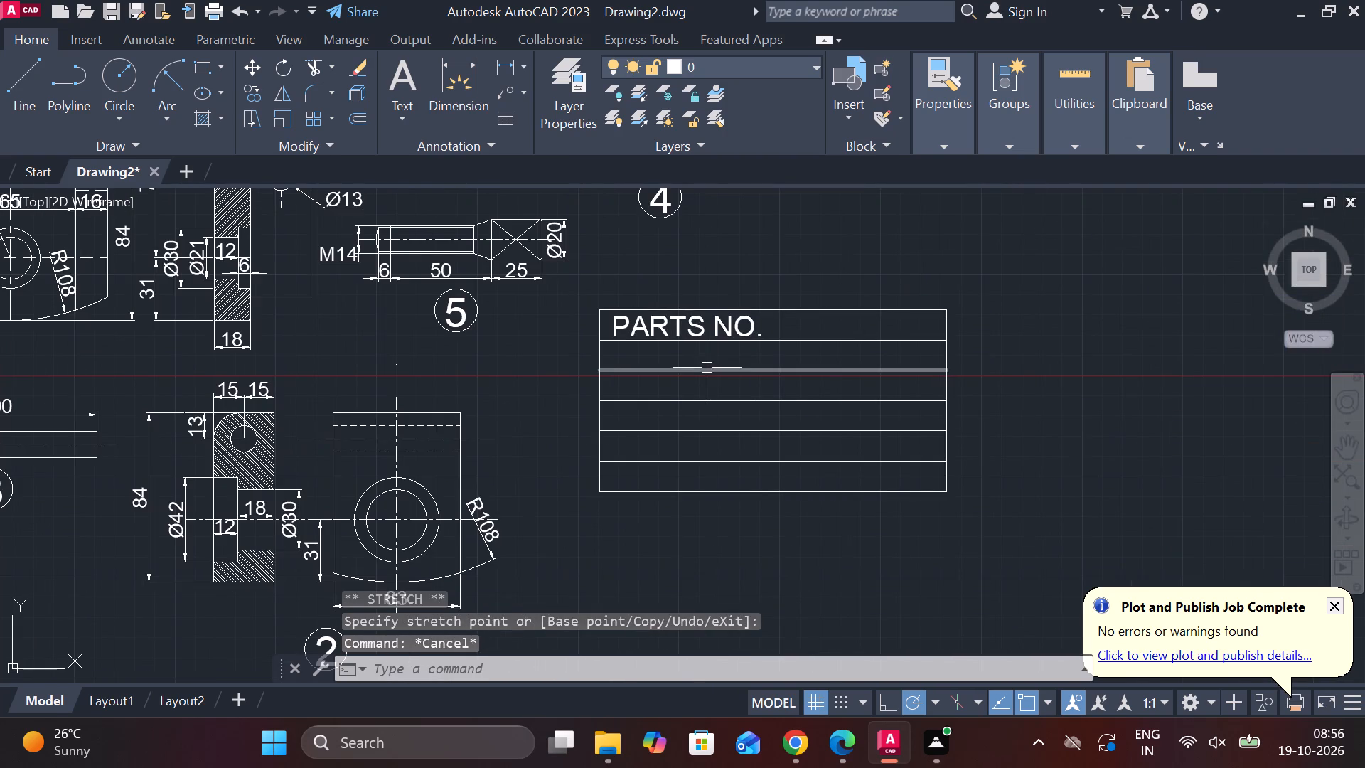
middle_click_drag(707, 361, 780, 413)
scroll(773, 400, "down", 1)
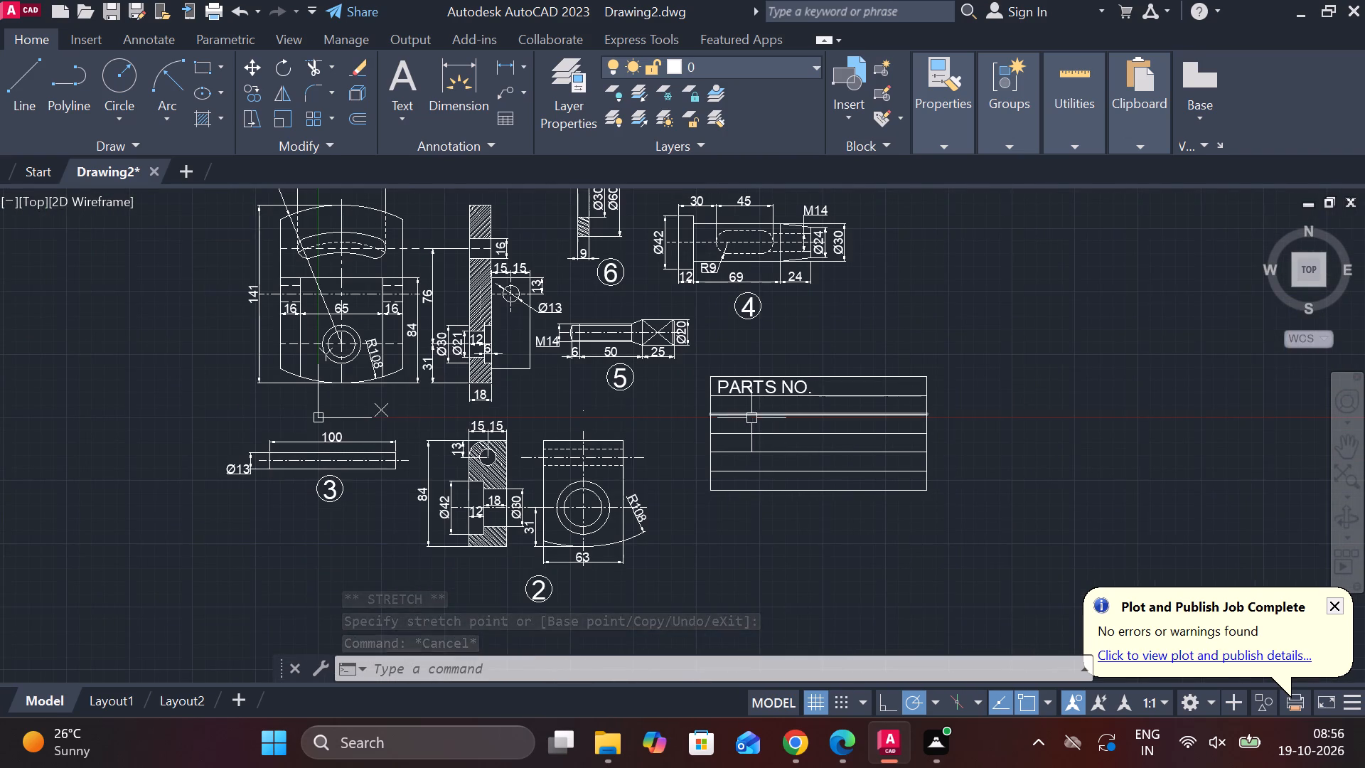
middle_click_drag(753, 419, 805, 460)
middle_click_drag(808, 454, 842, 457)
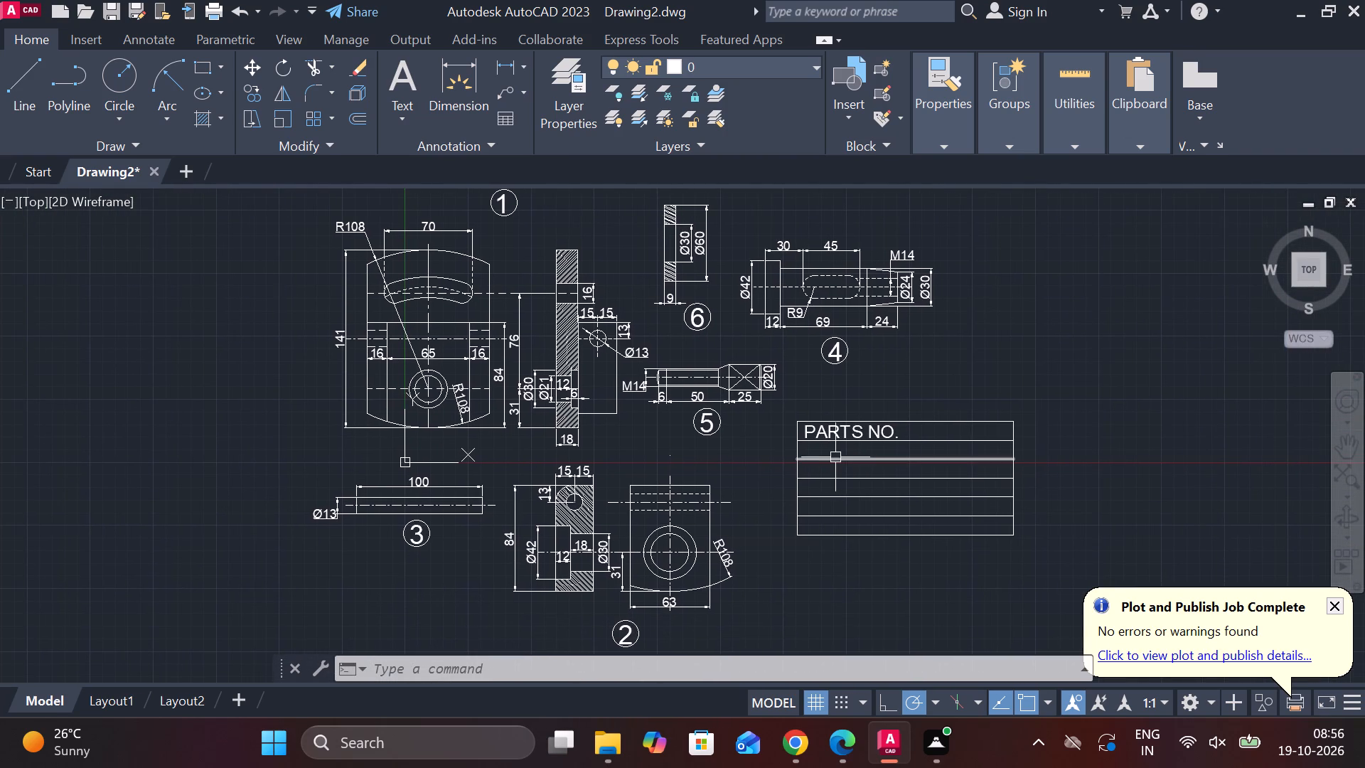
scroll(855, 449, "up", 2)
double_click(835, 397)
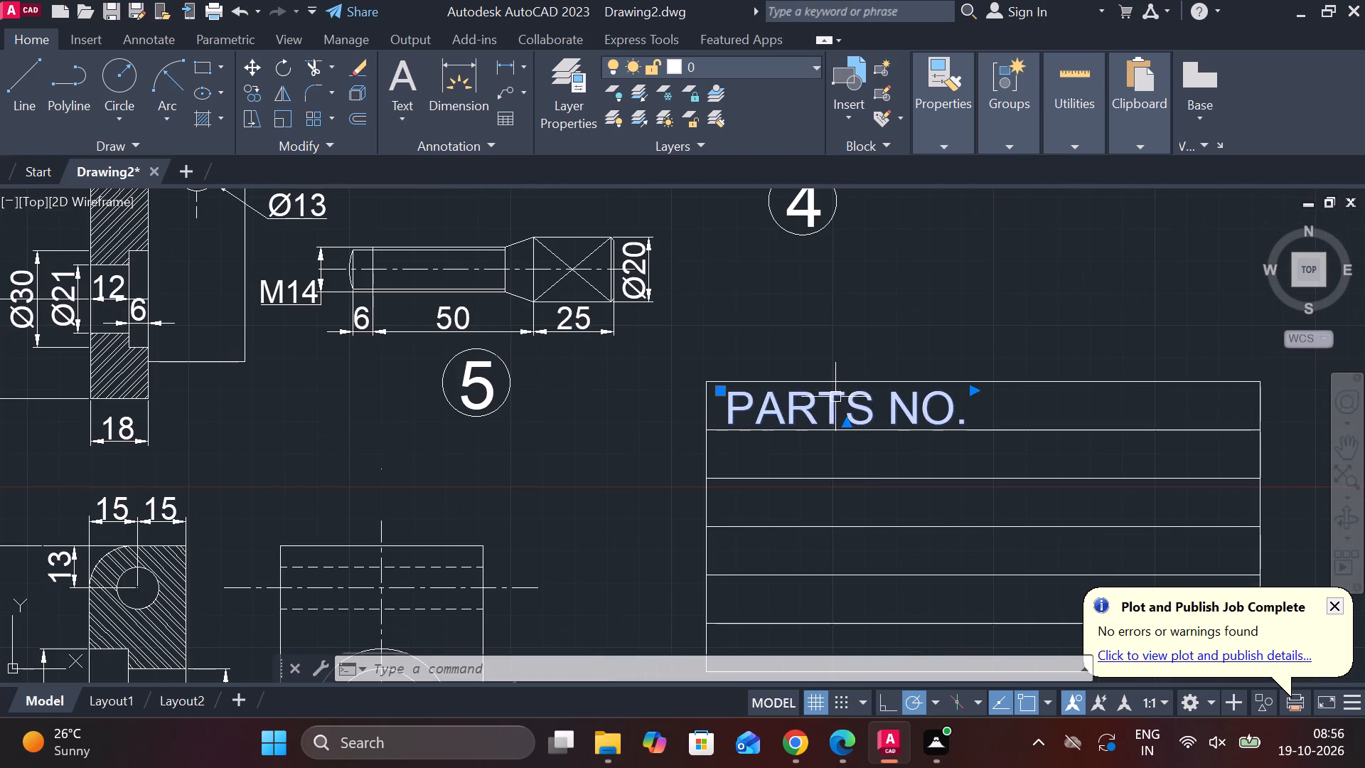
left_click_drag(963, 415, 678, 402)
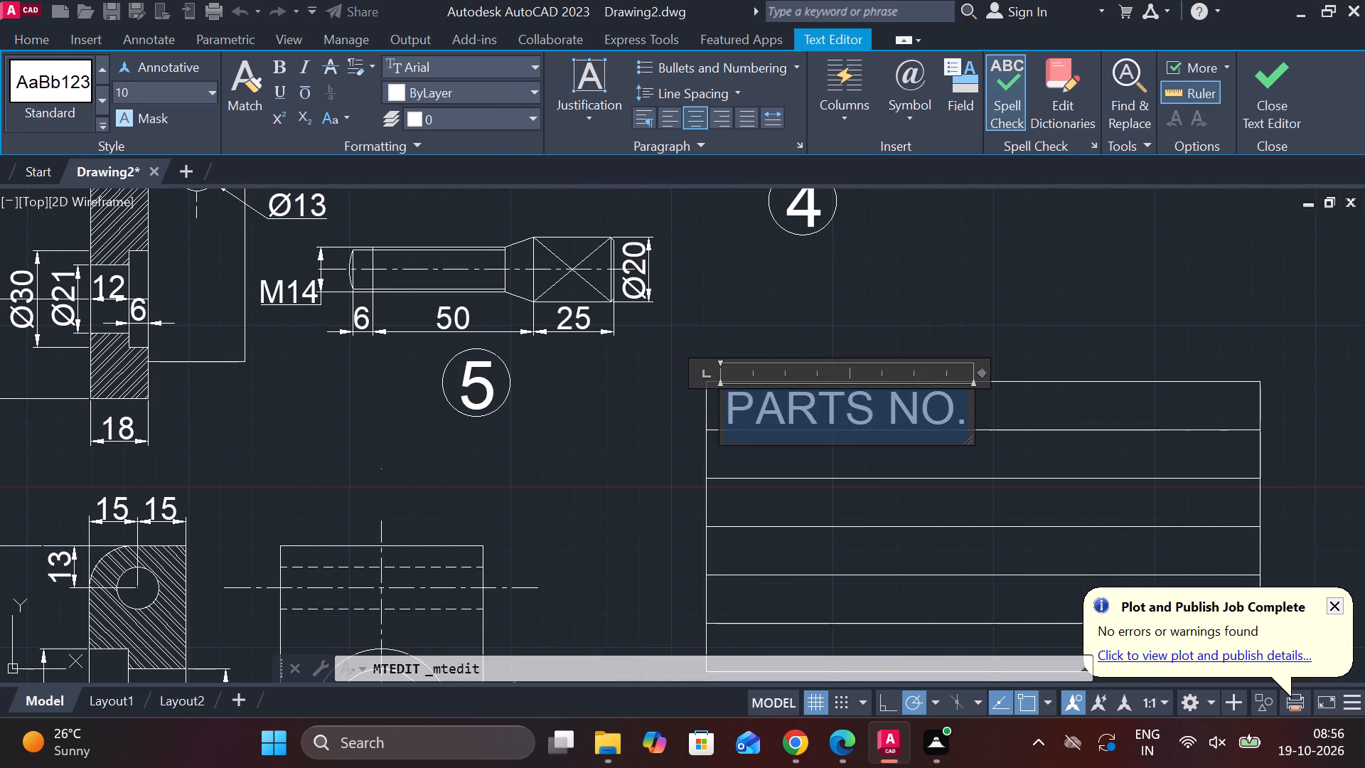
left_click_drag(678, 402, 673, 402)
left_click(171, 92)
key("8")
key("Return")
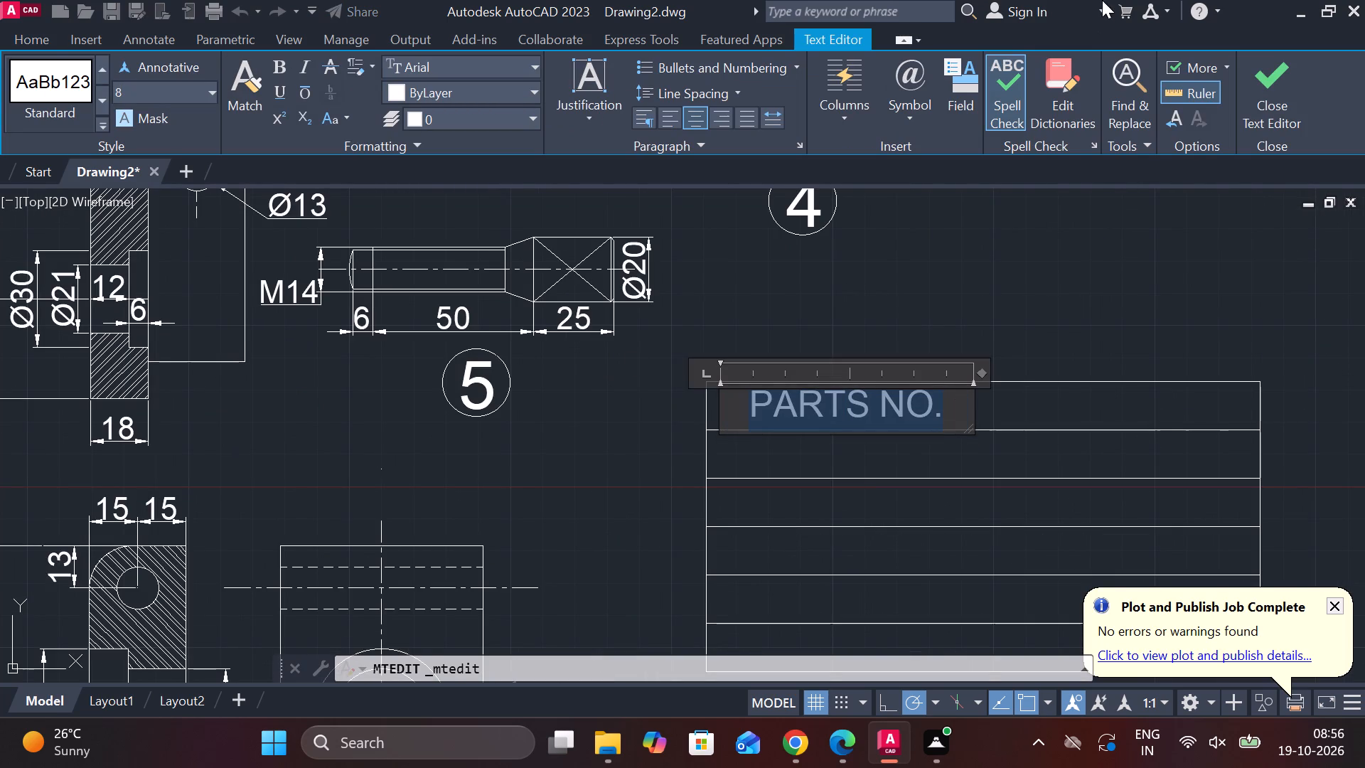
left_click(1249, 84)
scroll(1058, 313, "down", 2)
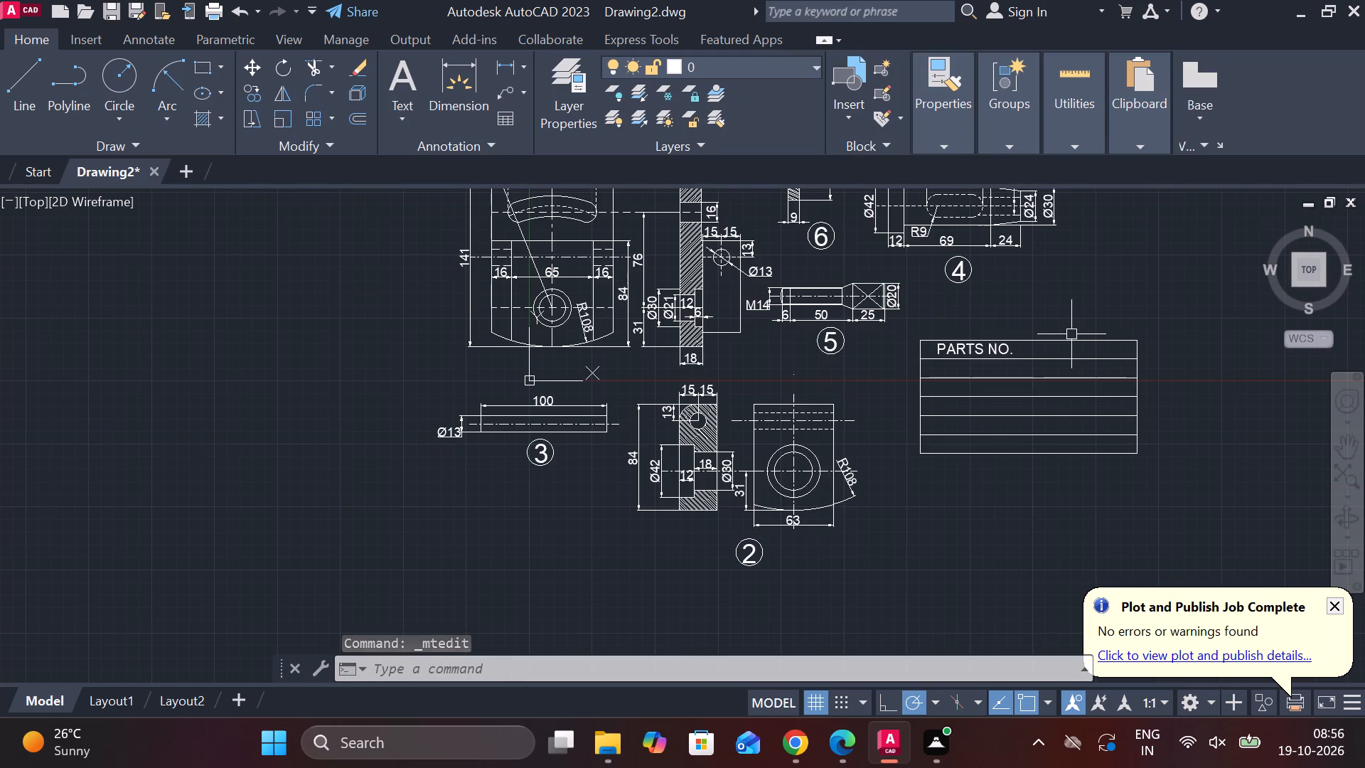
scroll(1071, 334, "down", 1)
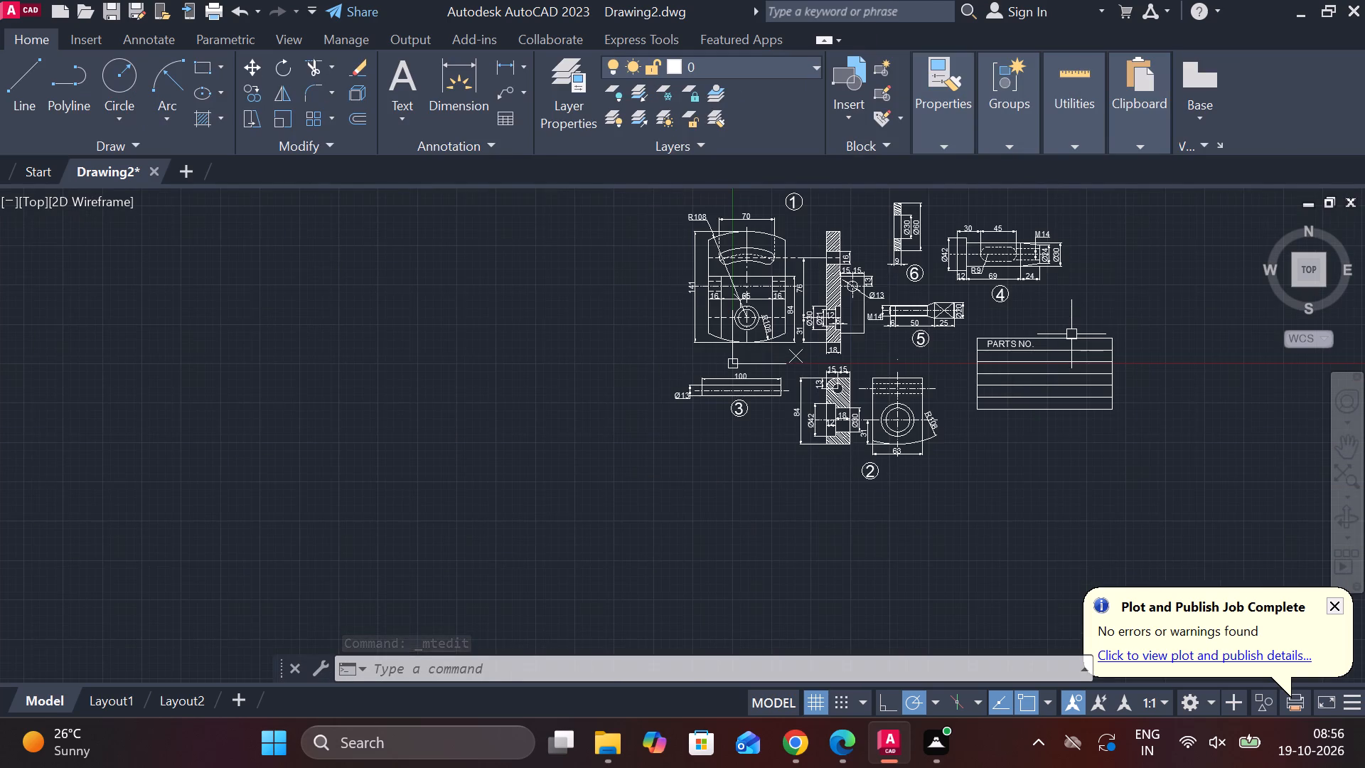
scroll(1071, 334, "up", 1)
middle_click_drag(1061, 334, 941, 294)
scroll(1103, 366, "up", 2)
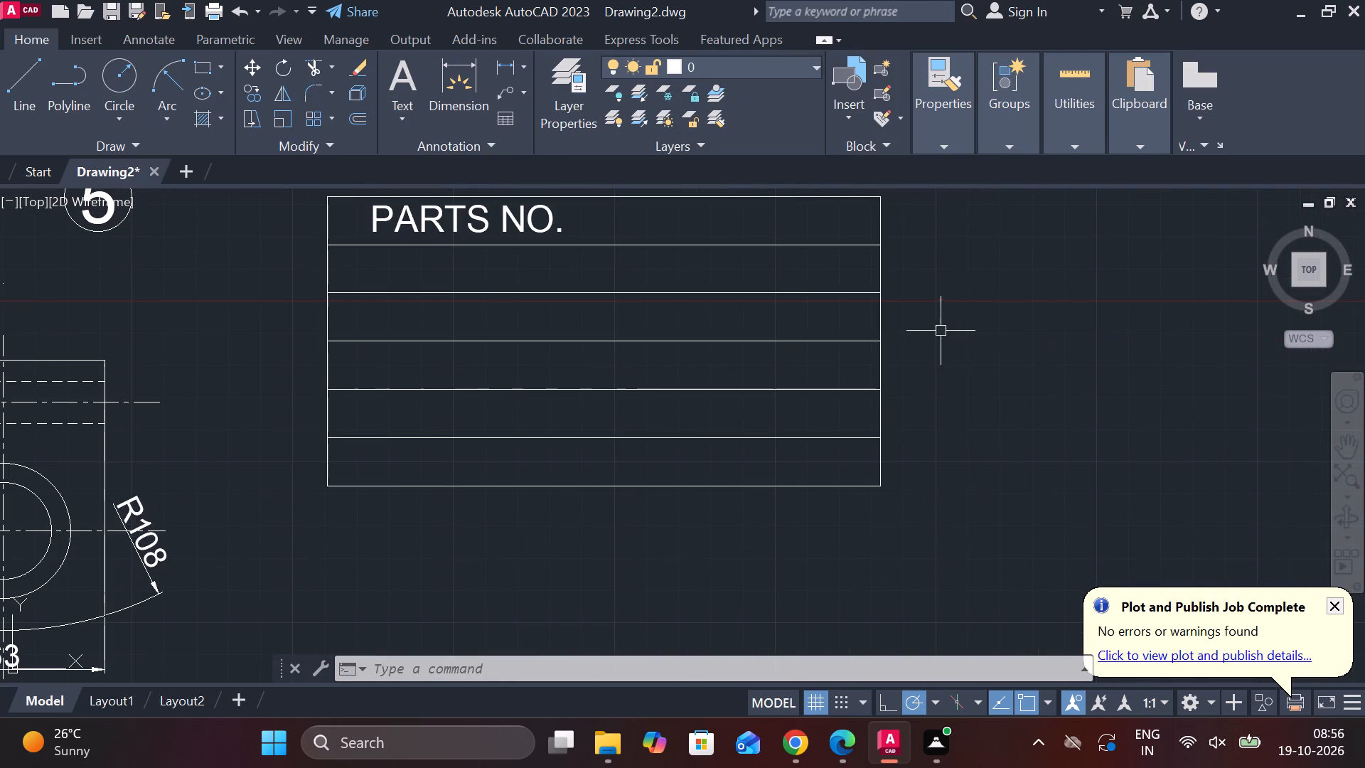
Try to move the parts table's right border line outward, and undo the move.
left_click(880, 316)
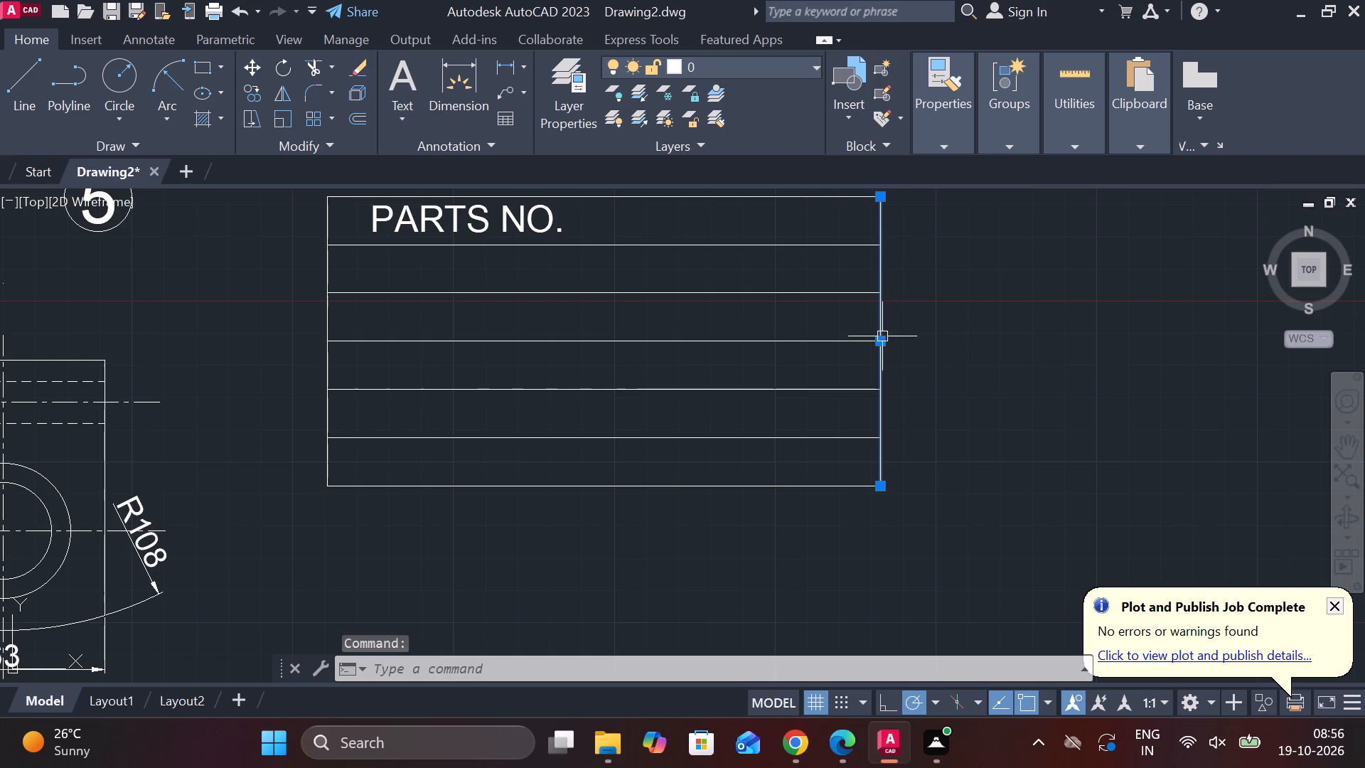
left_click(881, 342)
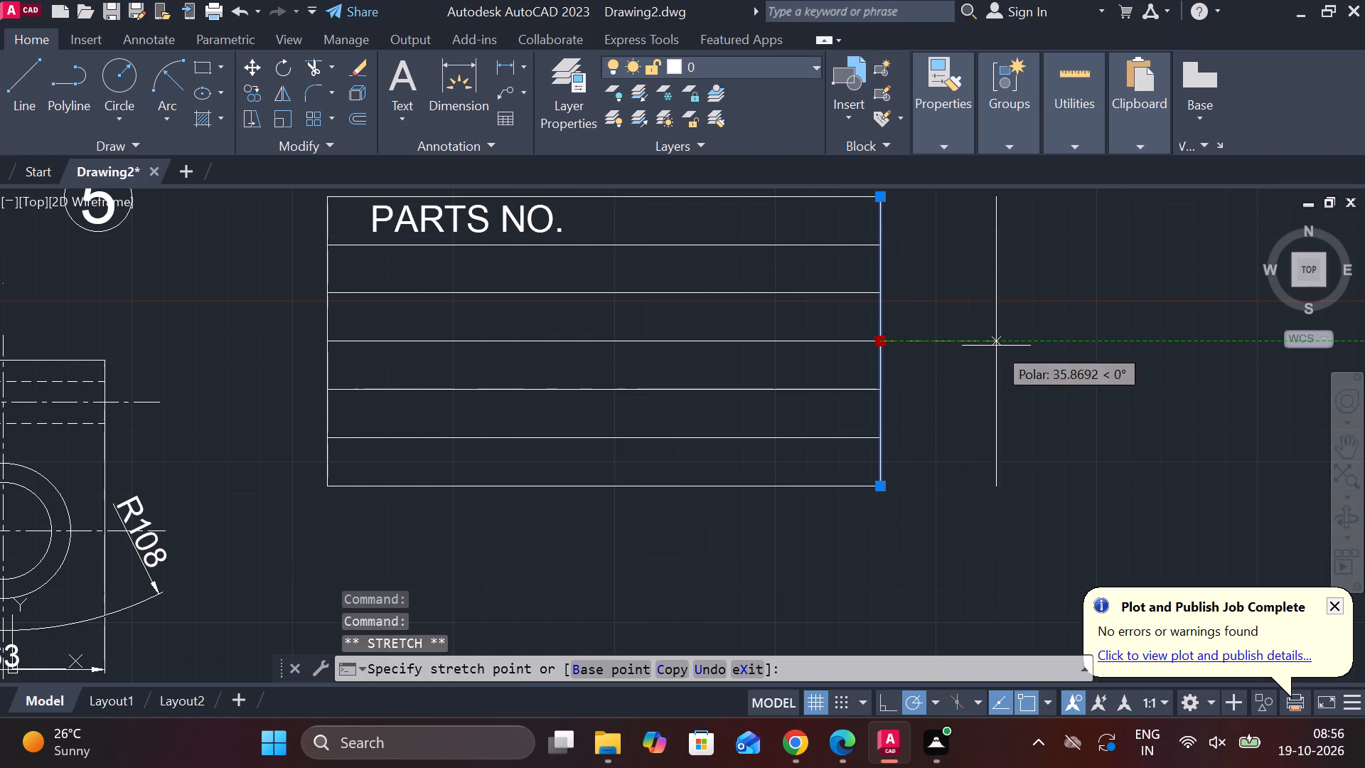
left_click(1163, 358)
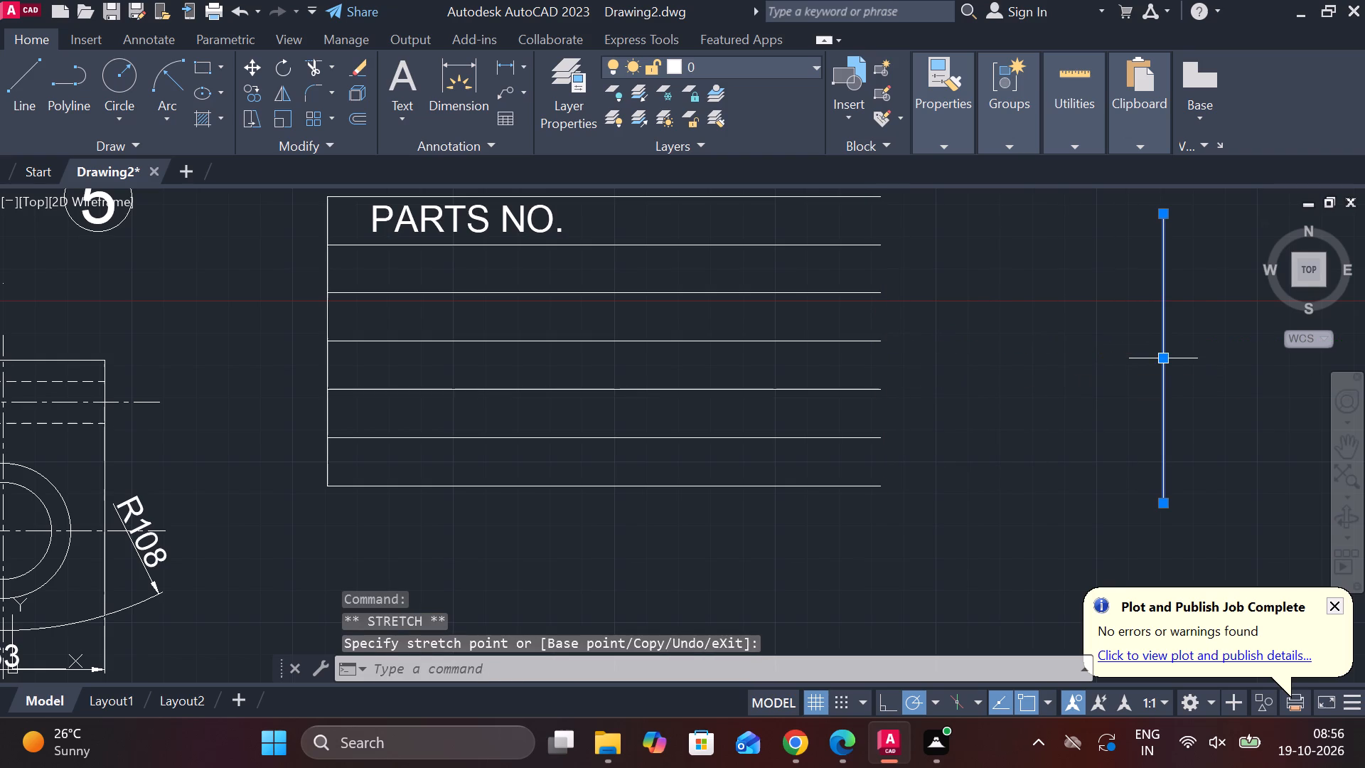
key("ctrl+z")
Move the parts table's right border line horizontally outward, well clear of the row lines' ends.
left_click(881, 309)
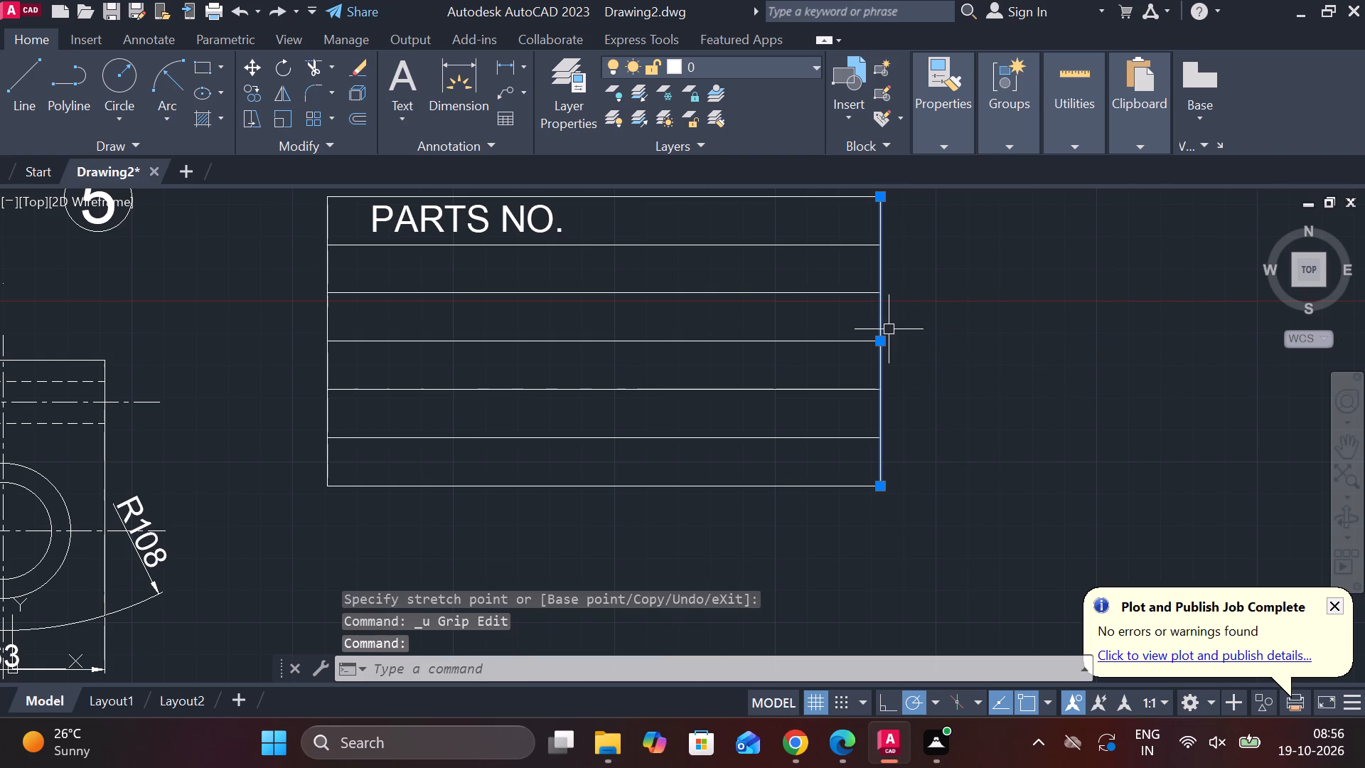
left_click(884, 338)
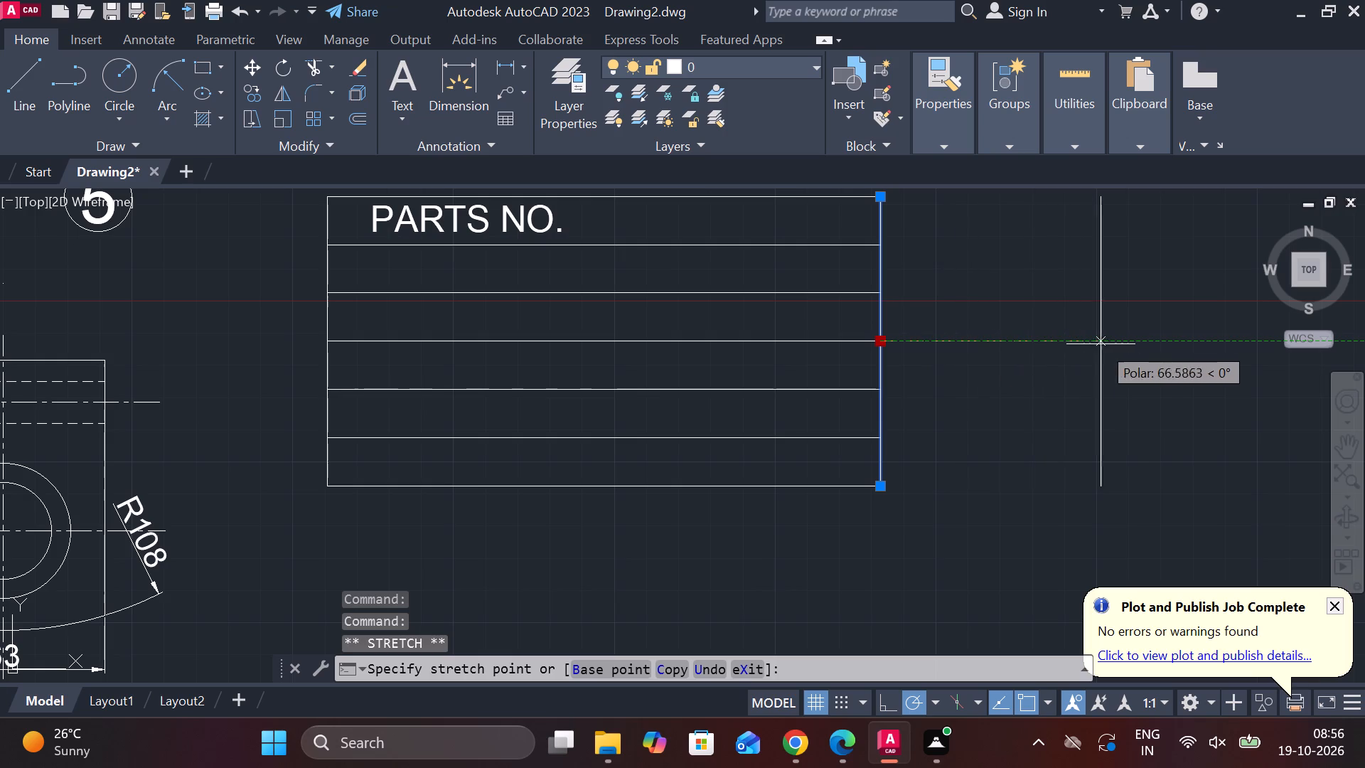
left_click(1148, 344)
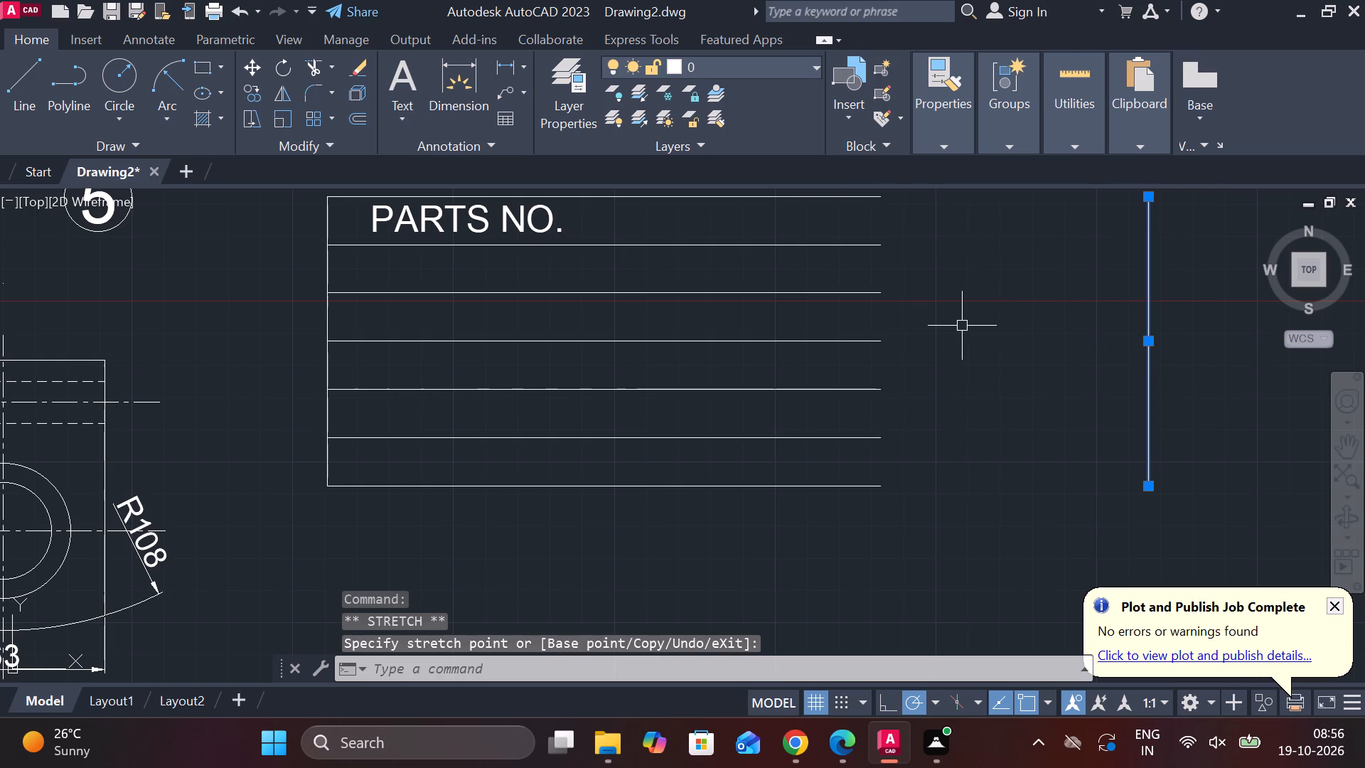
key("Escape")
middle_click_drag(906, 326, 1015, 463)
middle_click_drag(723, 334, 762, 272)
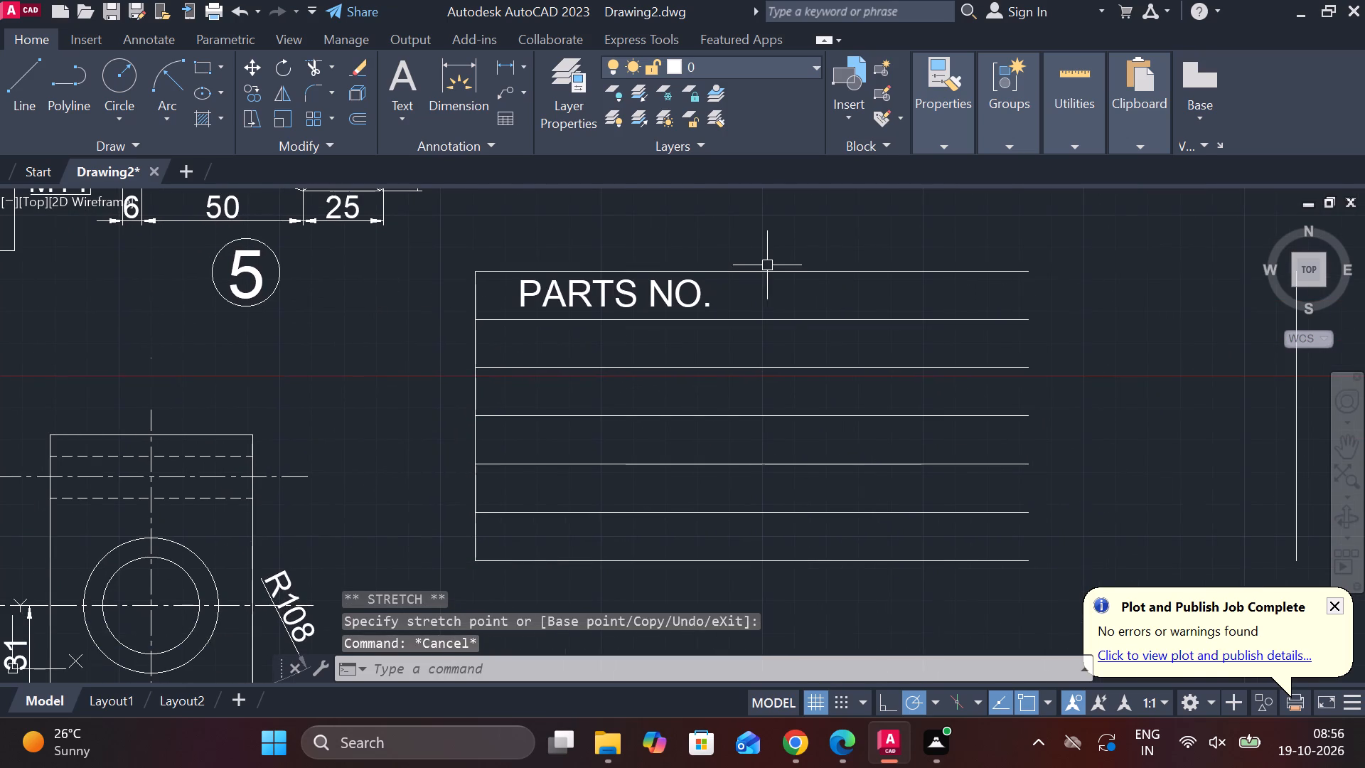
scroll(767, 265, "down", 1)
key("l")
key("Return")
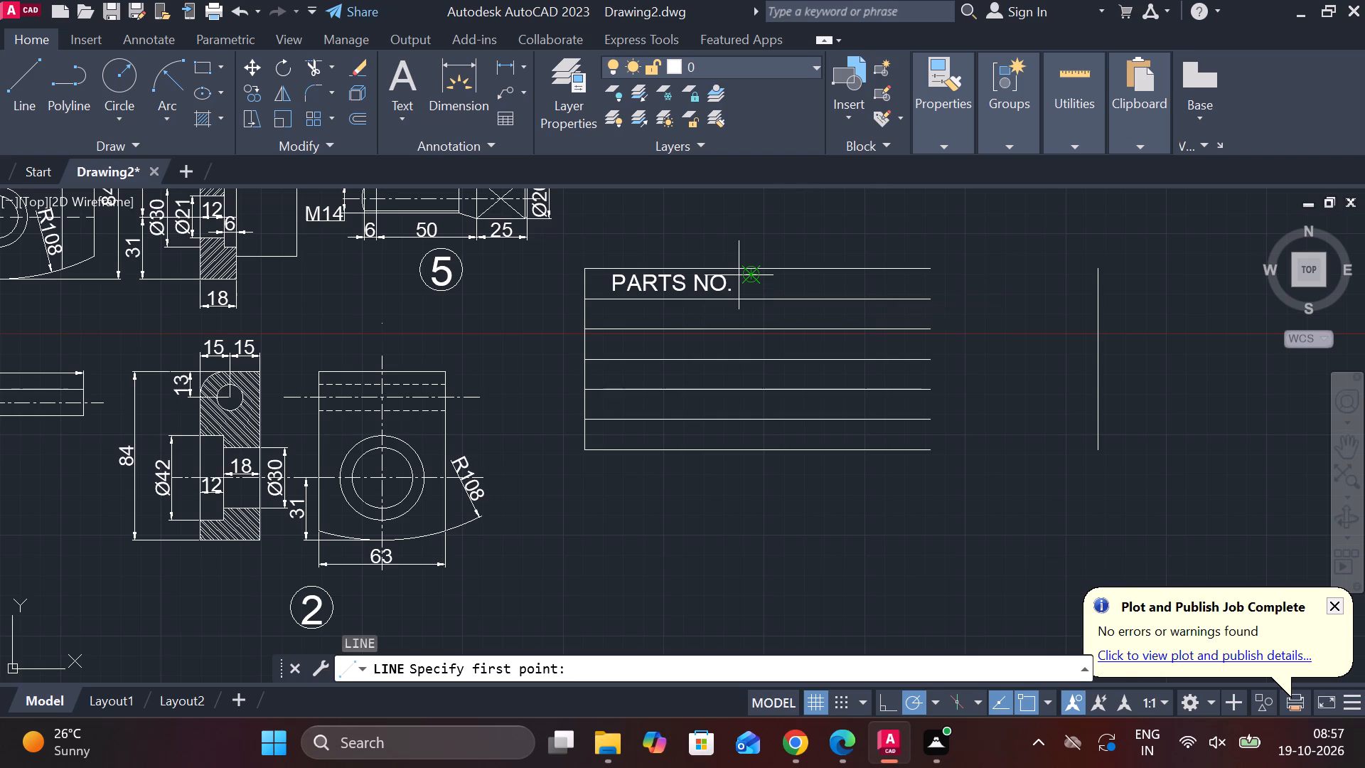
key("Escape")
Edit the header text in the table's first row to read "PART NO.".
double_click(697, 282)
scroll(697, 282, "up", 1)
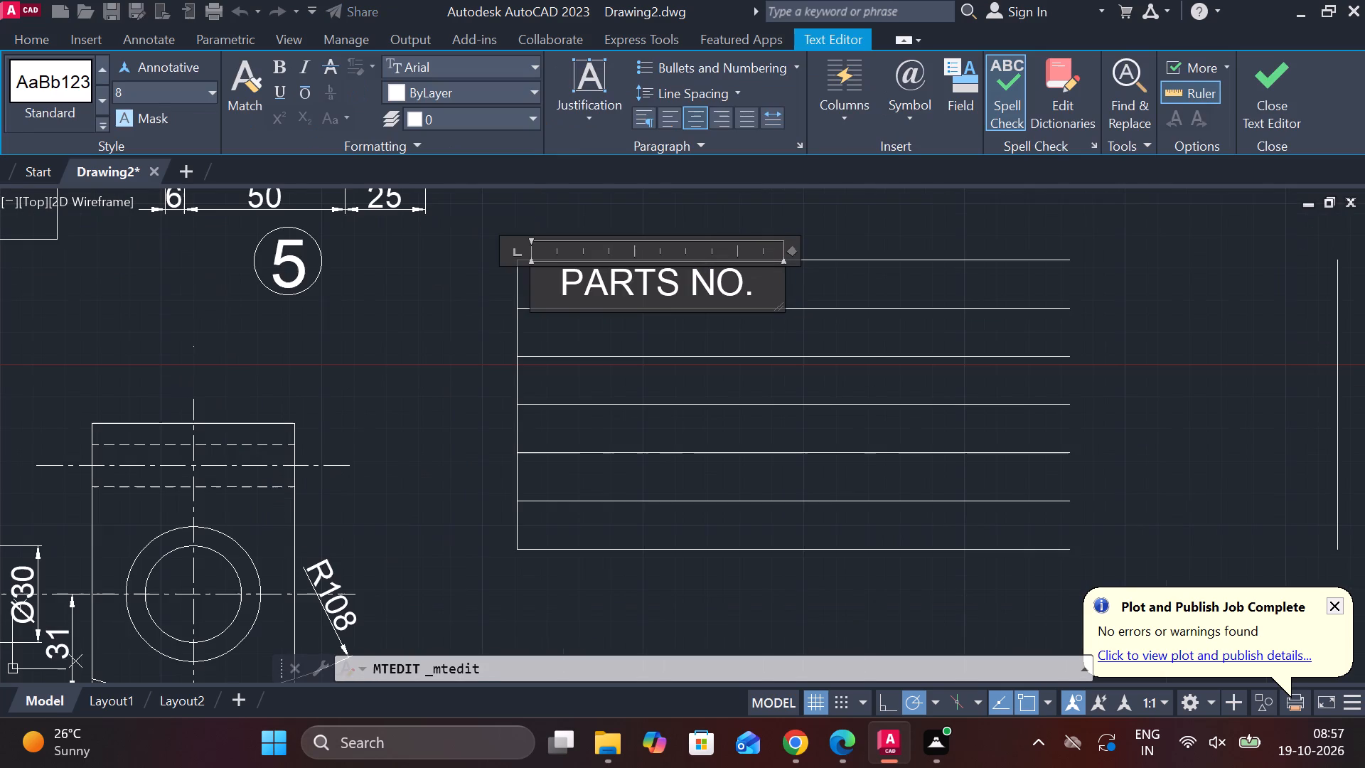
left_click(697, 282)
left_click(676, 273)
key("BackSpace")
left_click(1251, 85)
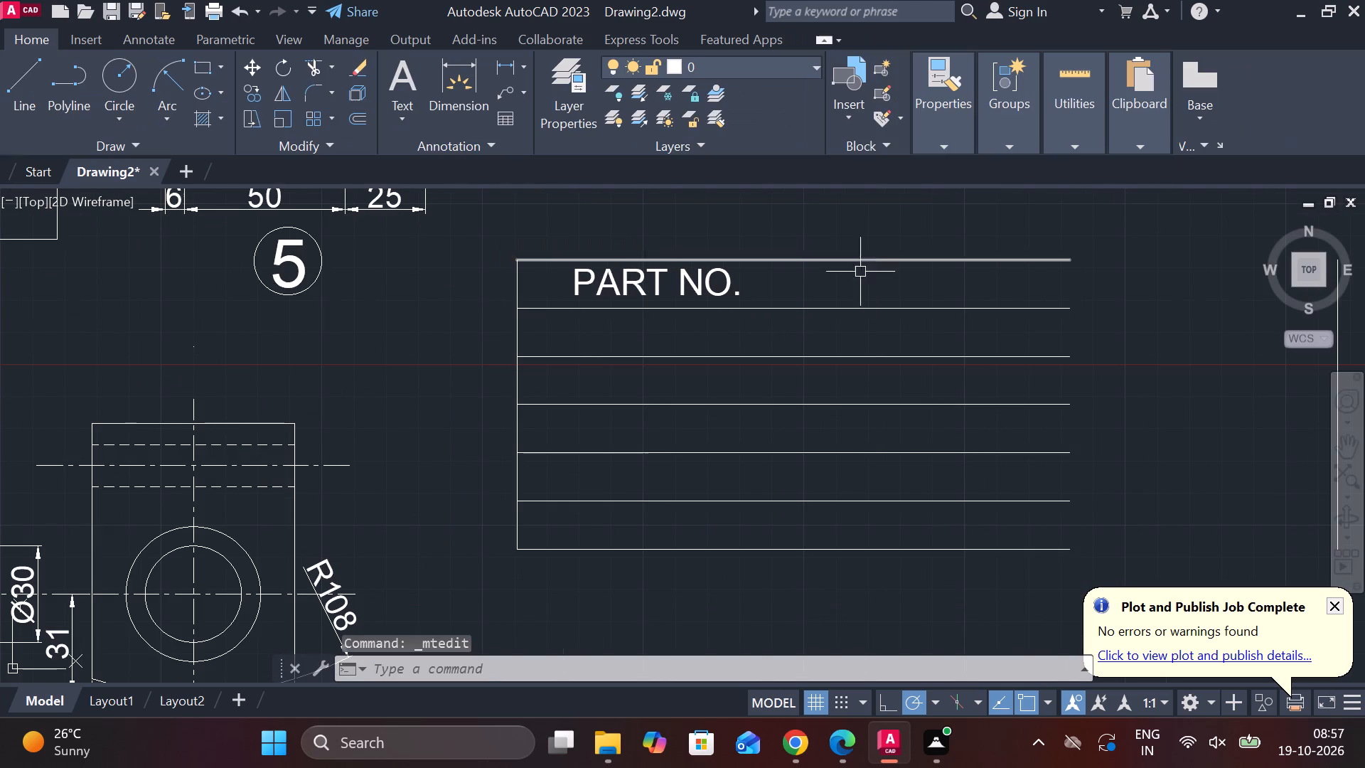
Draw a vertical column line just right of the PART NO. text, from the table's top line to its bottom line.
key("l")
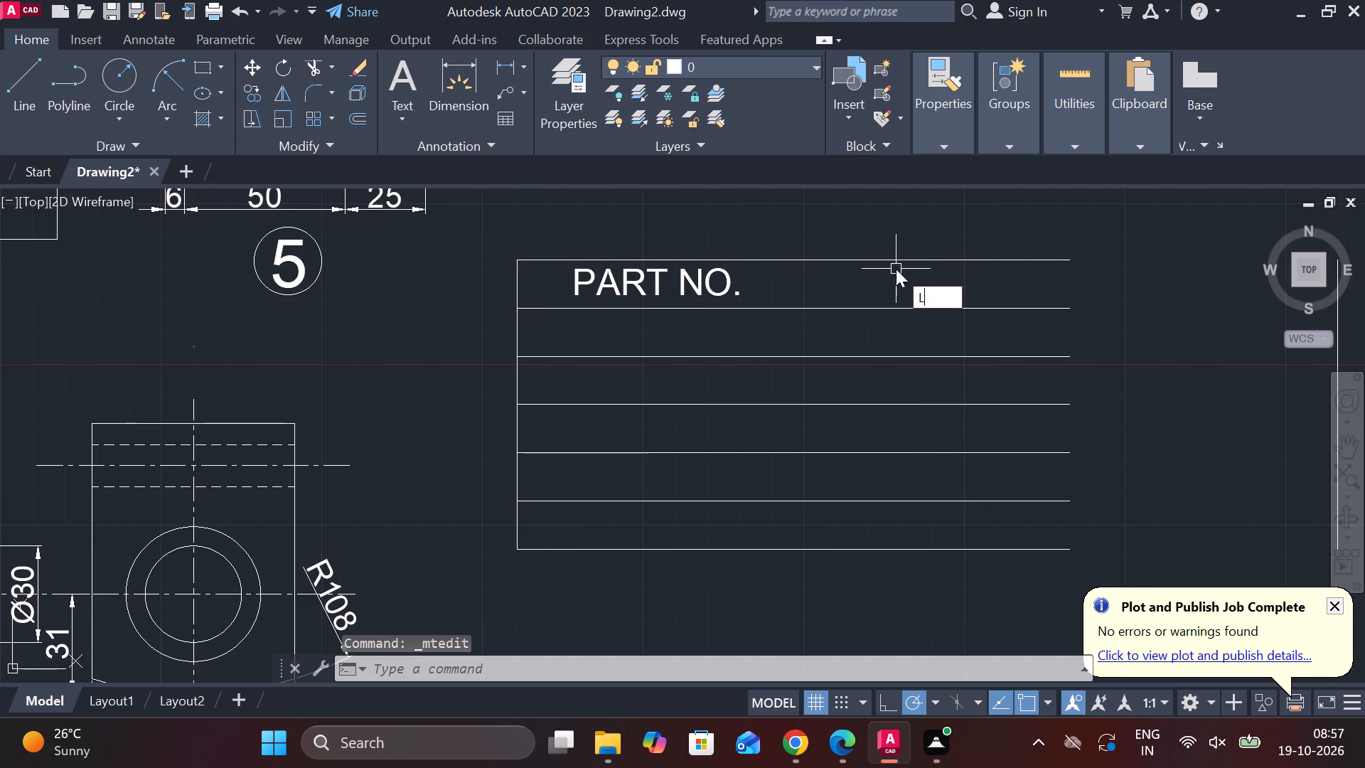
key("Return")
left_click(747, 256)
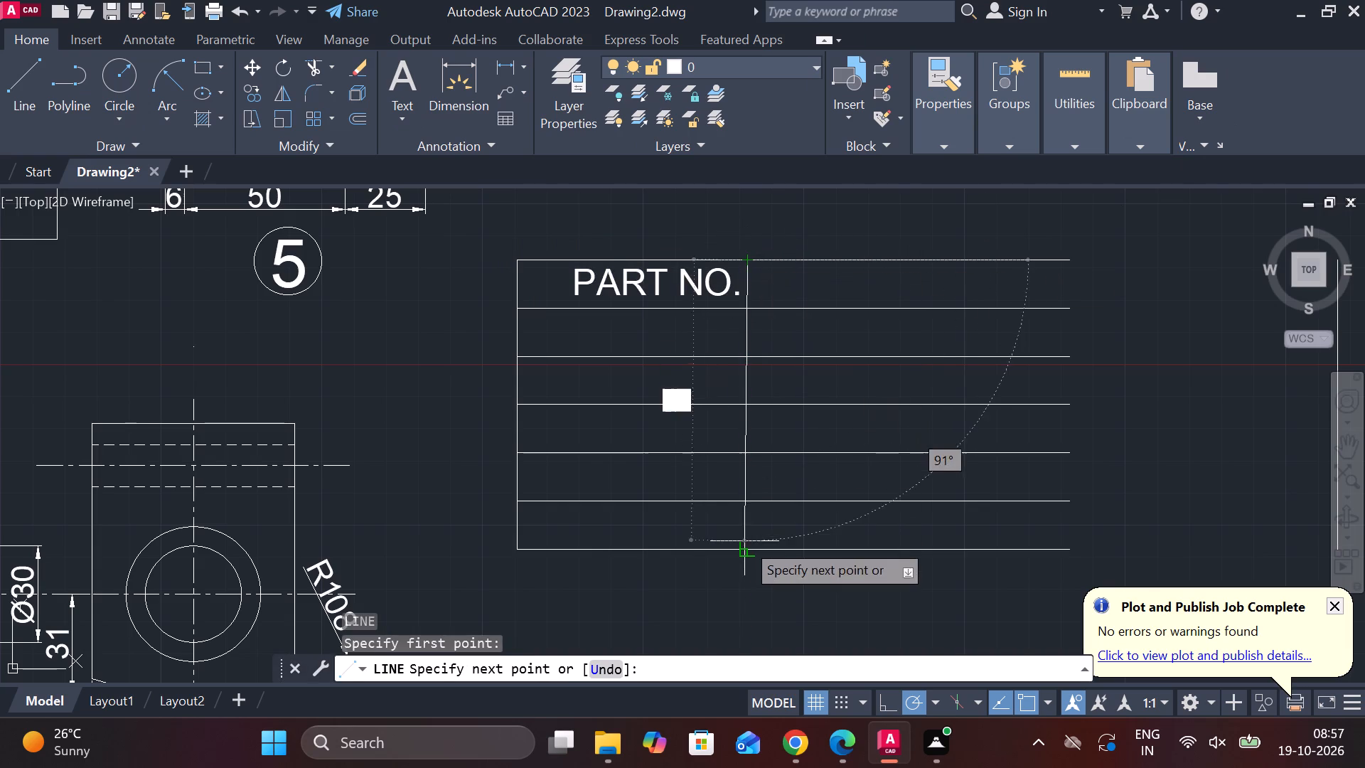
left_click(749, 549)
scroll(815, 464, "down", 1)
key("Escape")
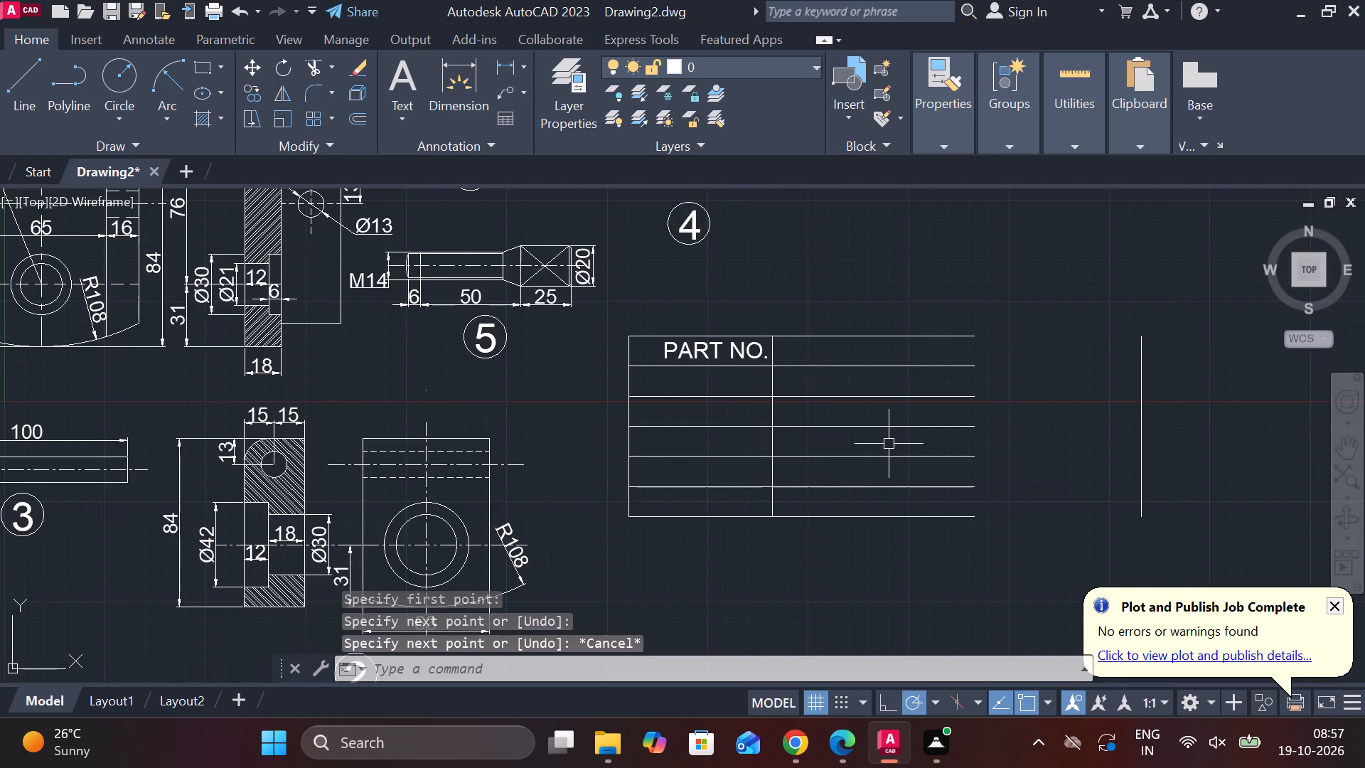
Move the table's top border line straight up a little to make the header row taller.
scroll(869, 442, "down", 2)
scroll(796, 432, "up", 3)
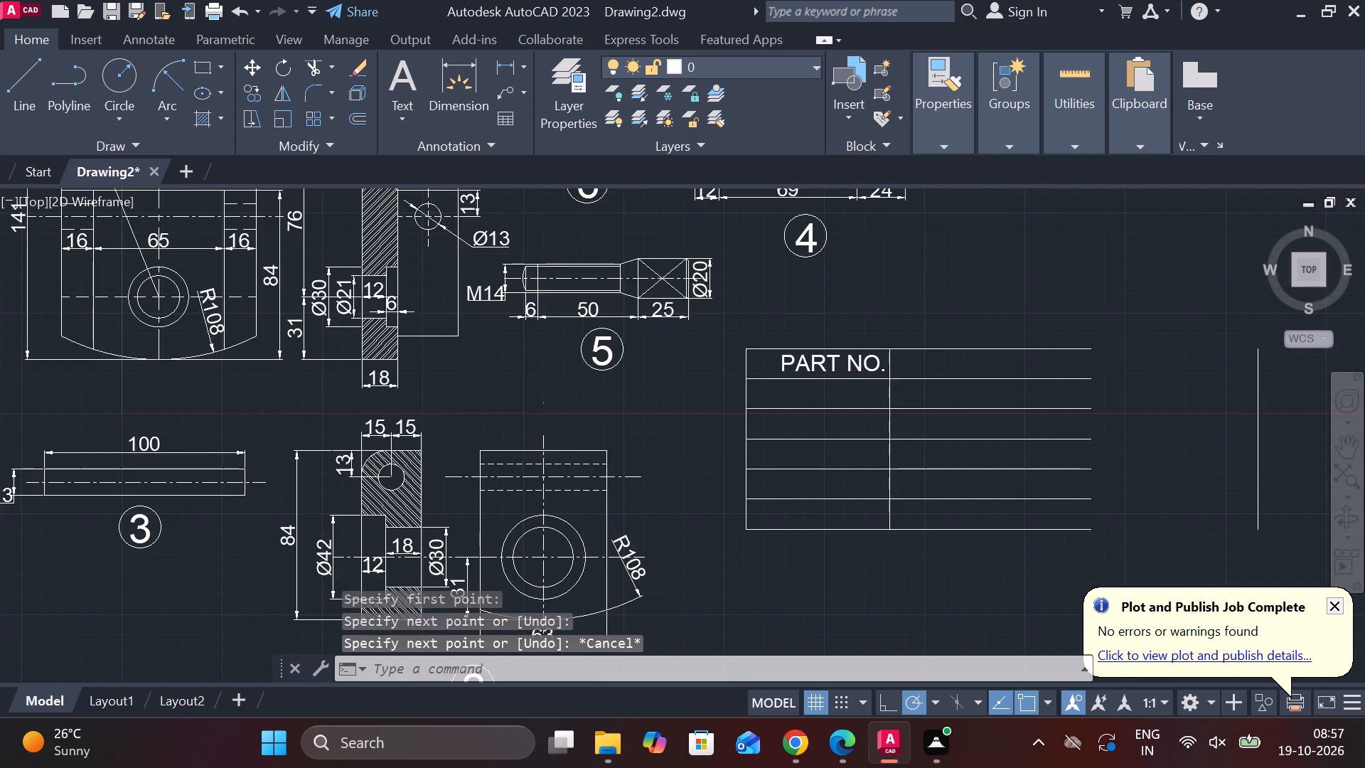
middle_click_drag(848, 383, 817, 462)
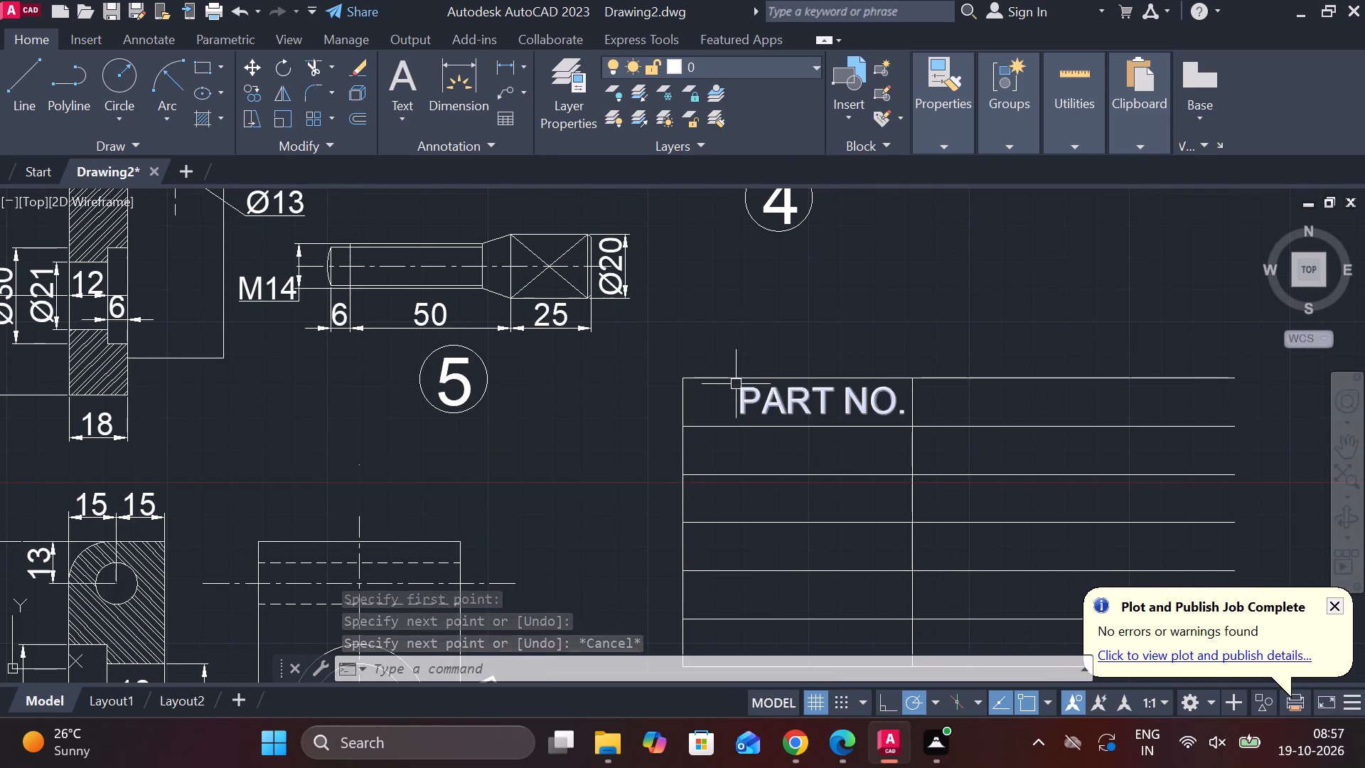
left_click(715, 378)
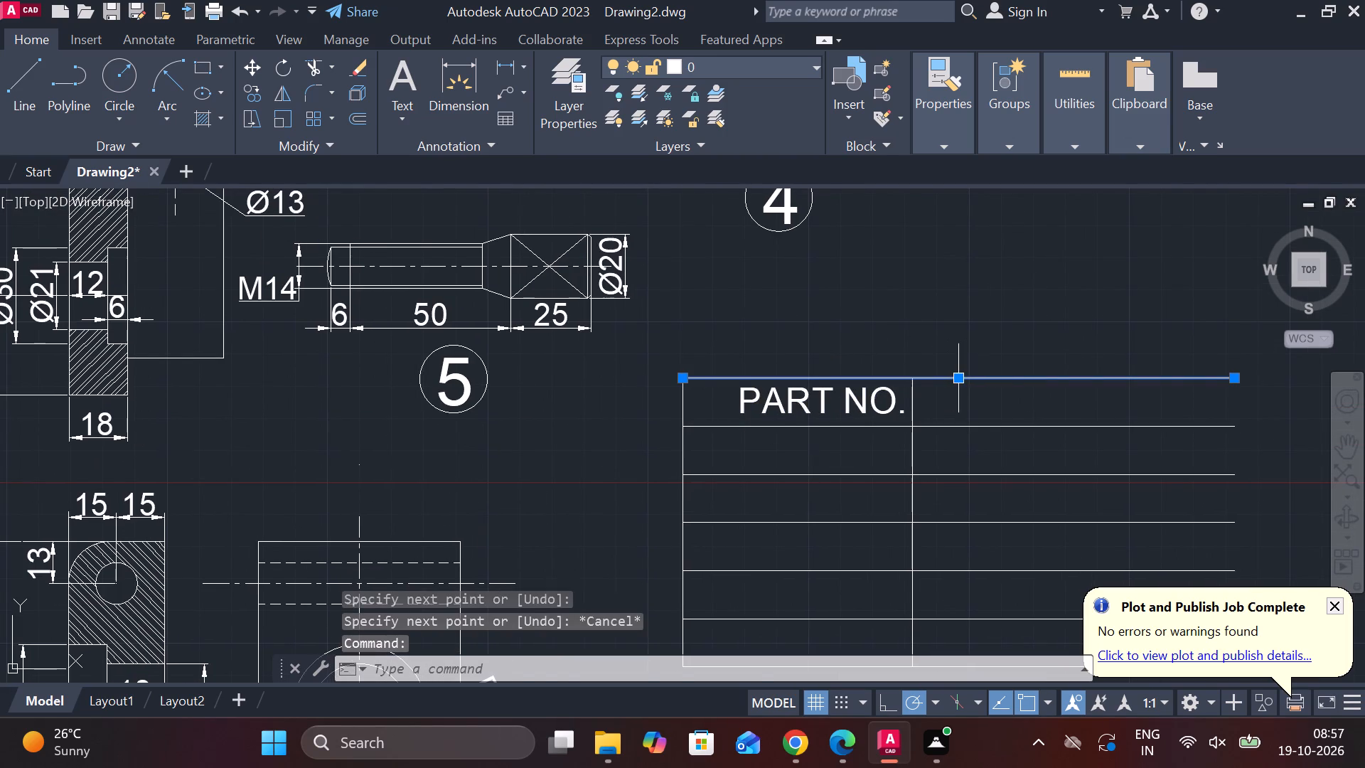
left_click(962, 377)
left_click(960, 350)
key("Escape")
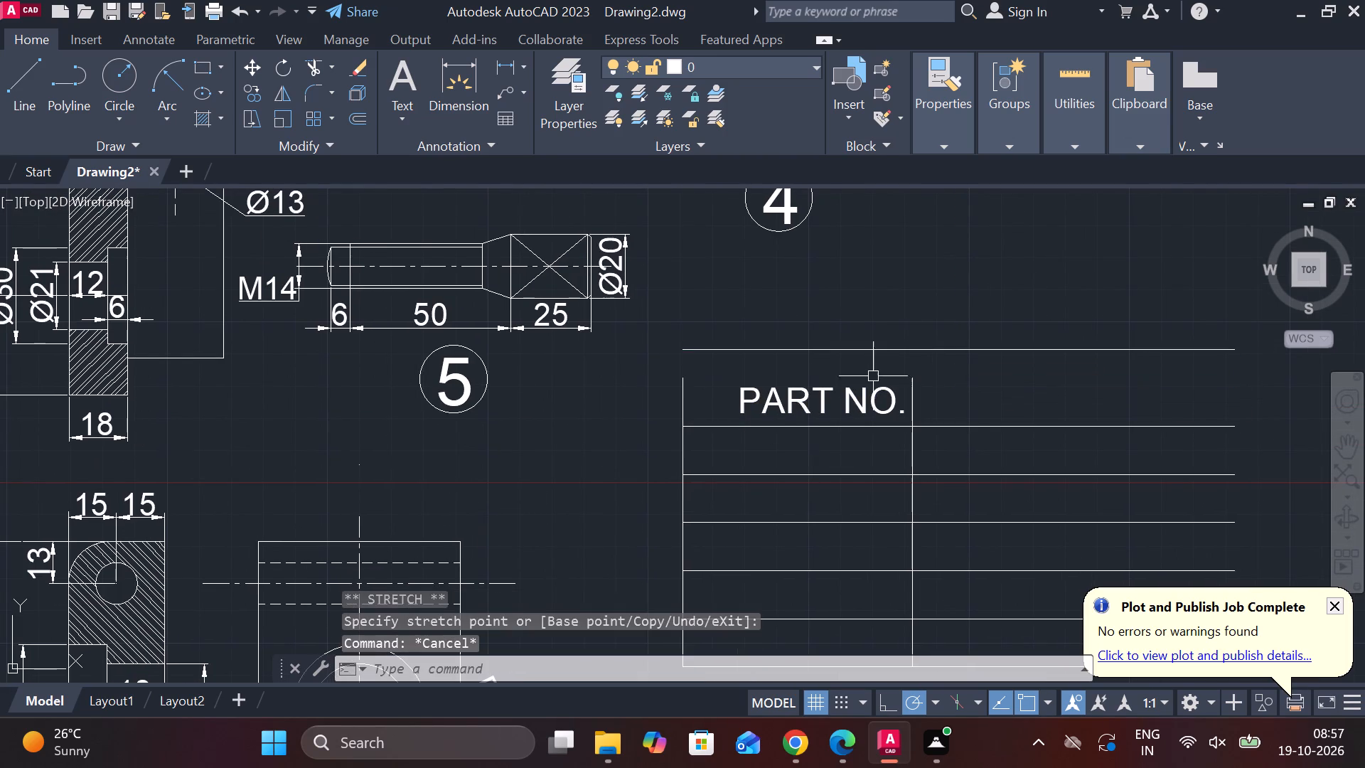
Move the PART NO. text up and to the left by about 14.25 units at 153°.
left_click(841, 393)
left_click(695, 383)
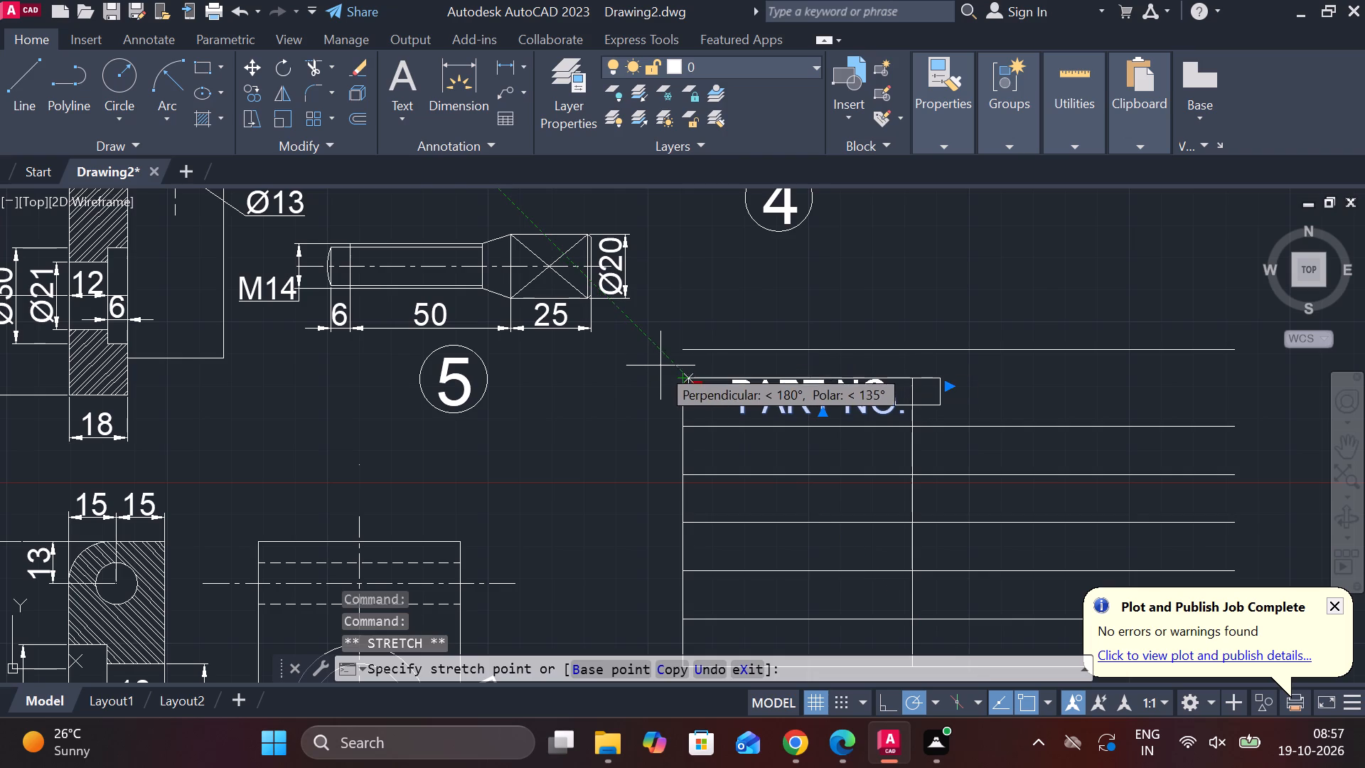
scroll(659, 367, "up", 2)
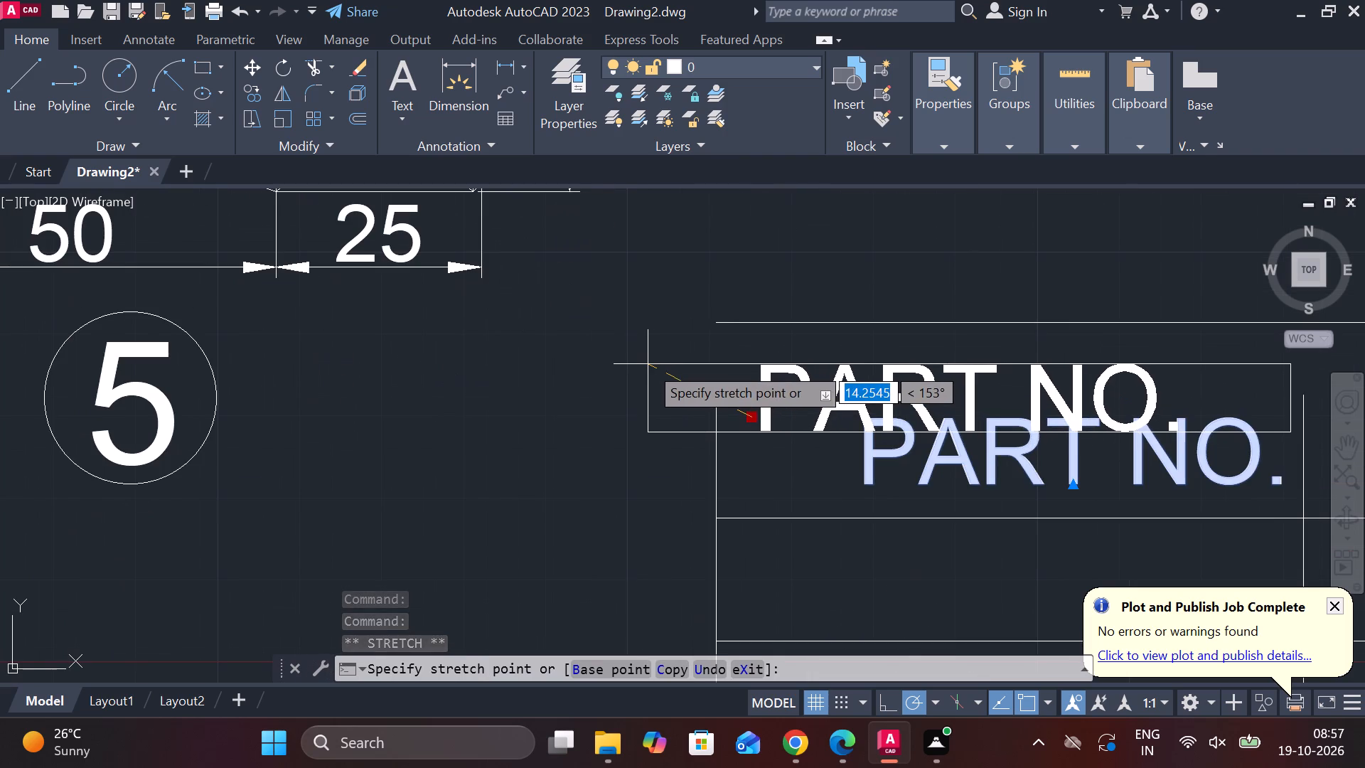
left_click(648, 364)
key("Escape")
Break the PART NO. header text onto two lines, with "PART" above "NO.".
double_click(954, 385)
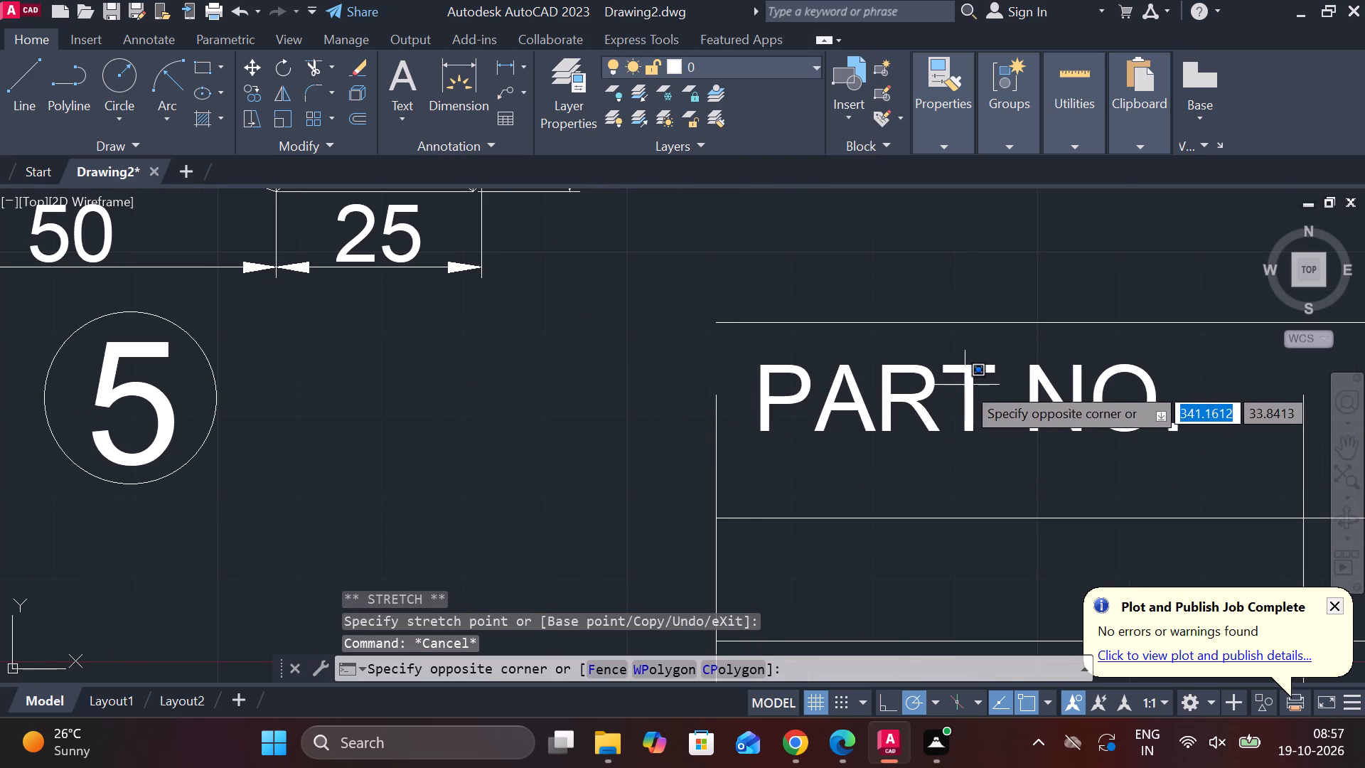
key("Escape")
double_click(963, 384)
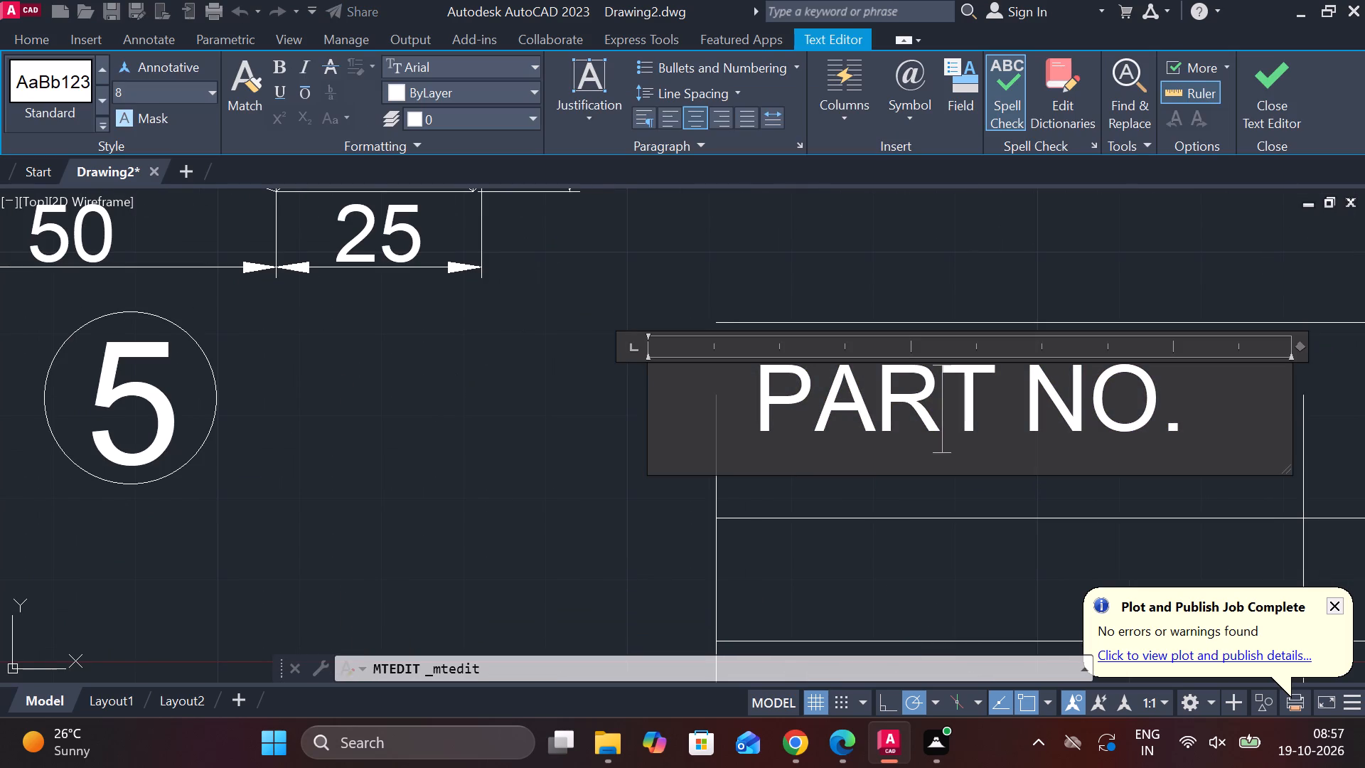
left_click(1023, 379)
key("Return")
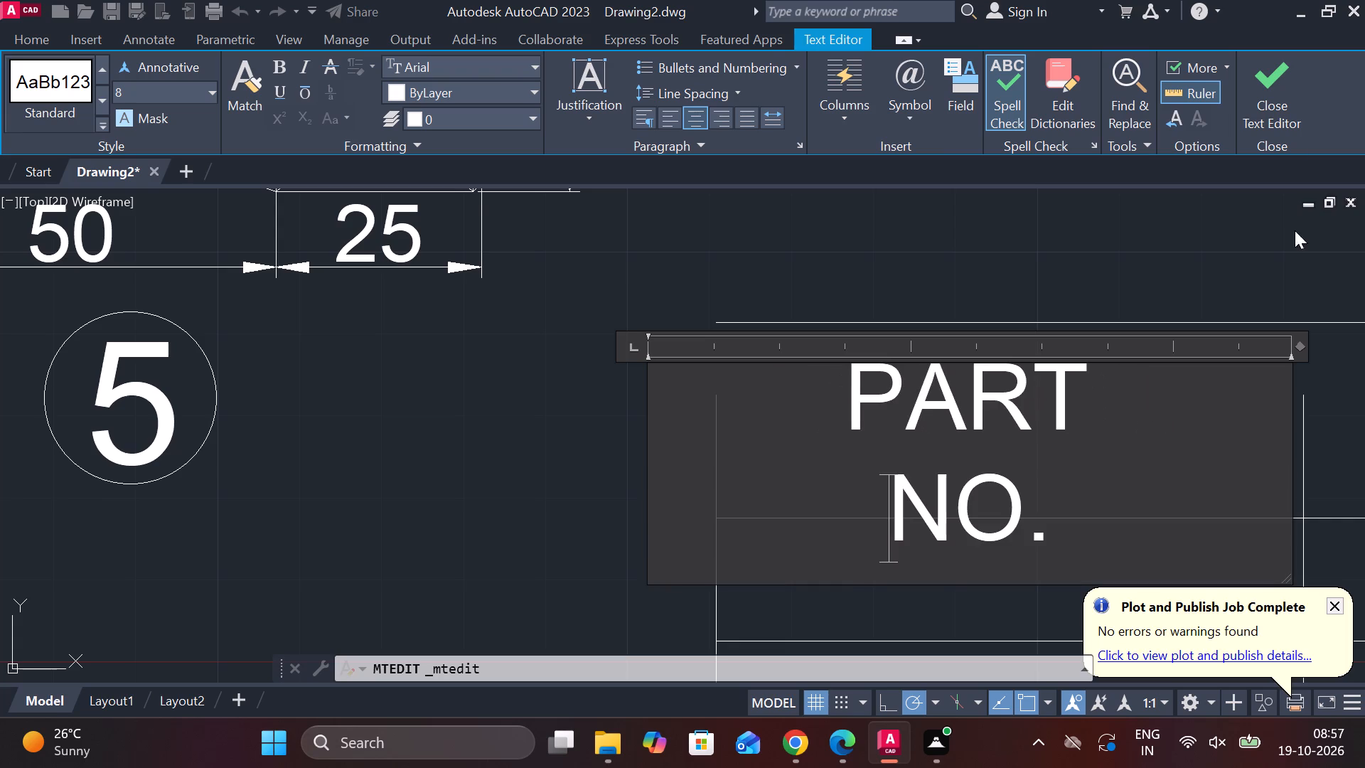
left_click(1258, 106)
Move the two-line PART NO. text slightly straight up within the header row.
scroll(926, 414, "down", 1)
scroll(930, 427, "up", 1)
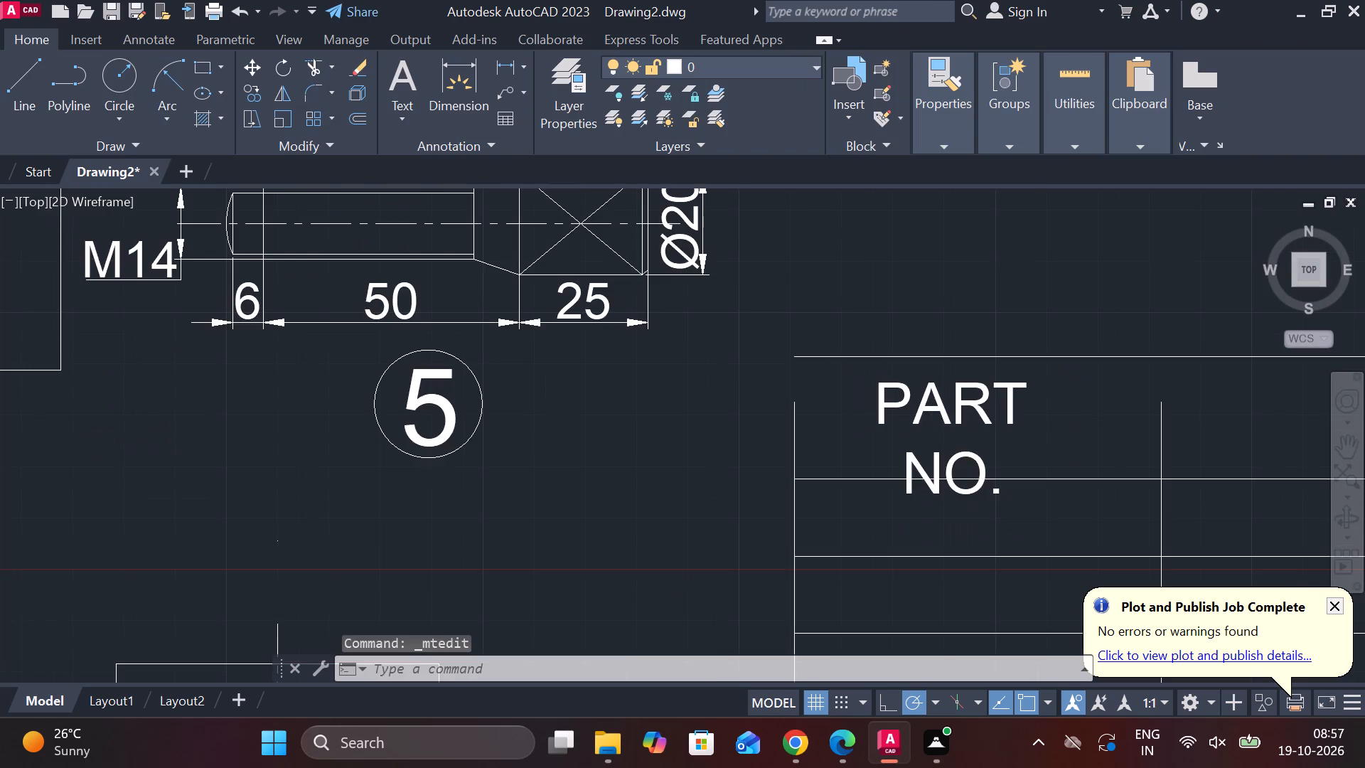
left_click(937, 388)
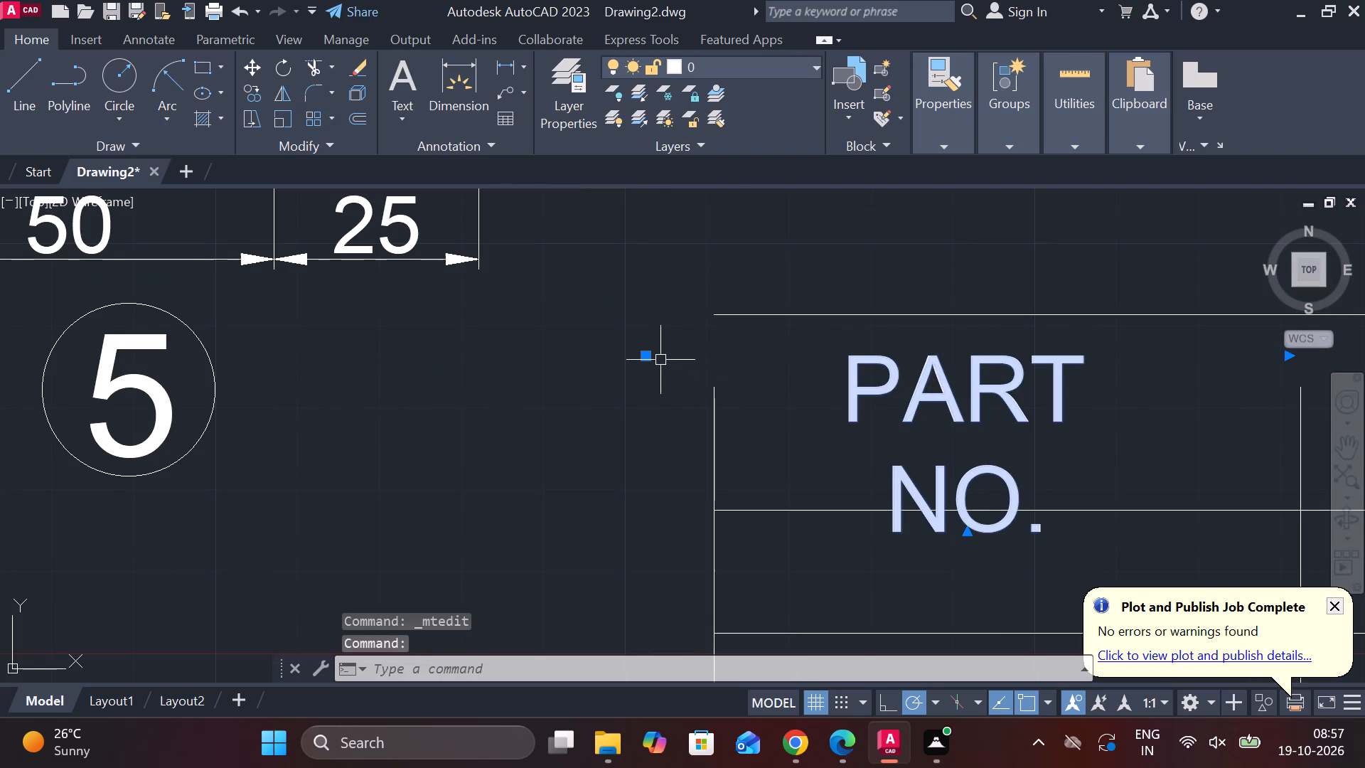
left_click(643, 357)
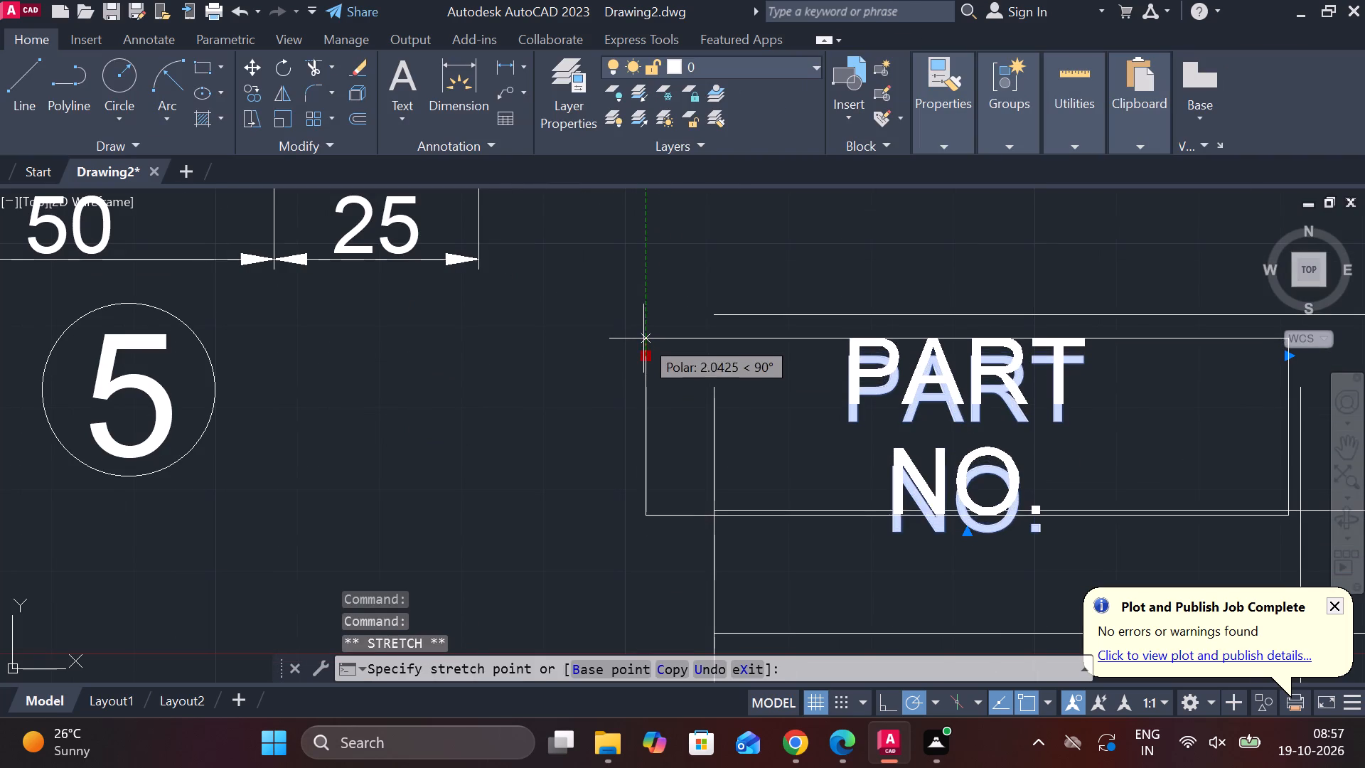
left_click(643, 330)
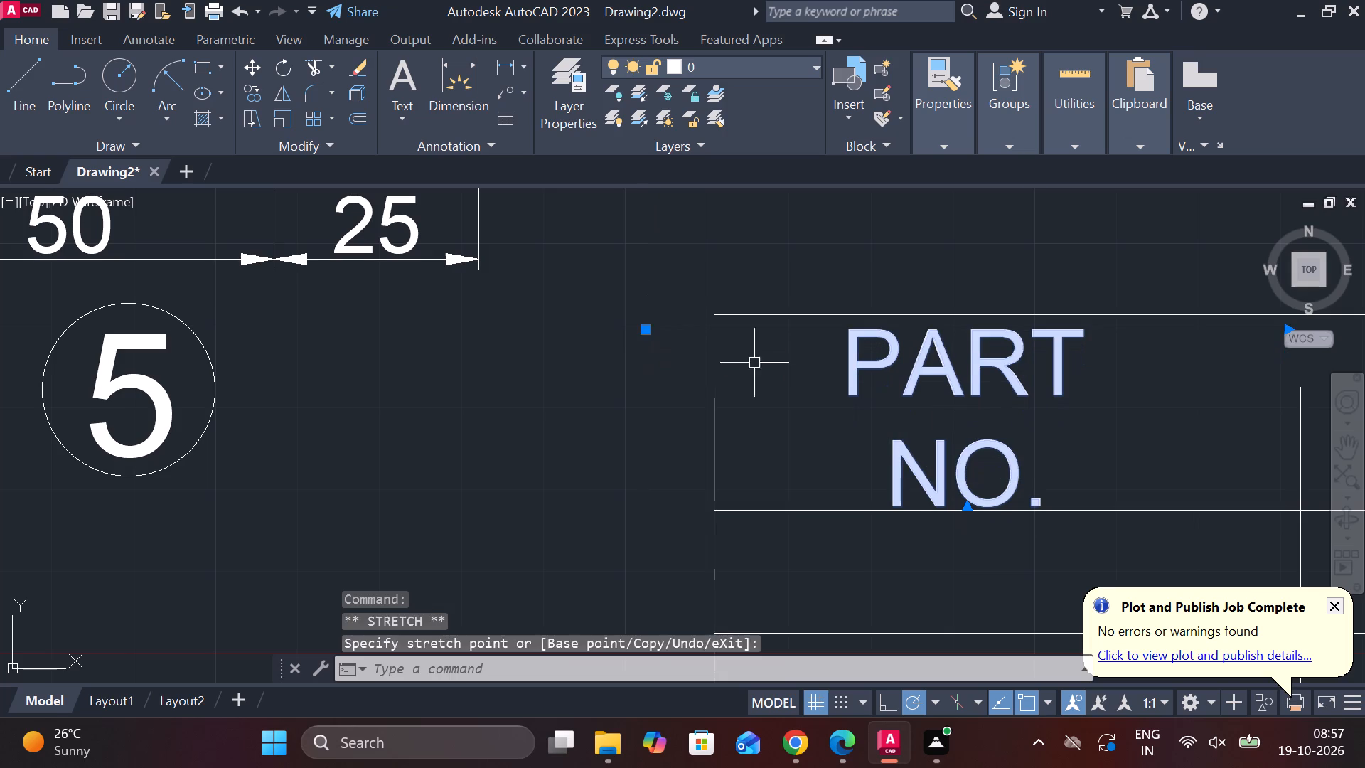
key("Escape")
Extend the table's left border and the column line beside PART NO. up to the raised top border.
scroll(926, 463, "down", 2)
middle_click_drag(906, 449, 786, 442)
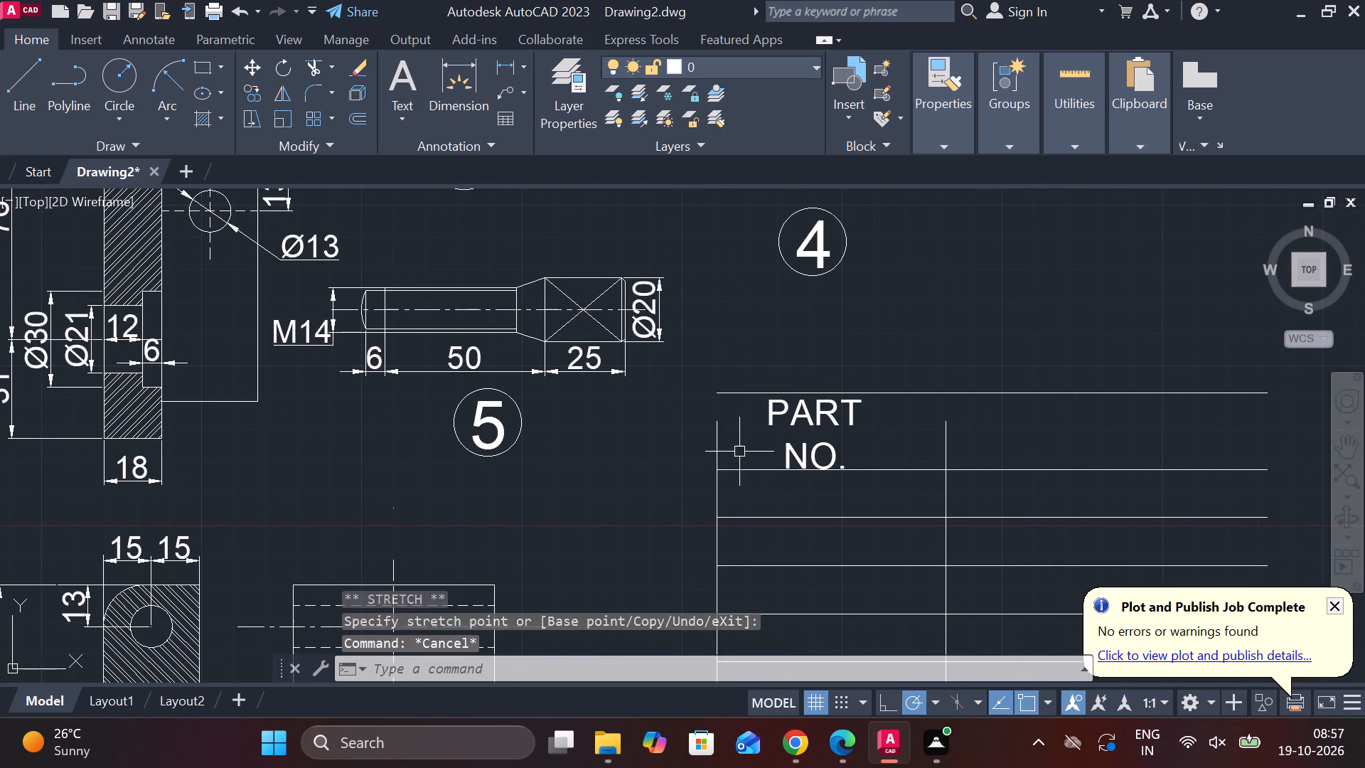
type("EX")
key("space")
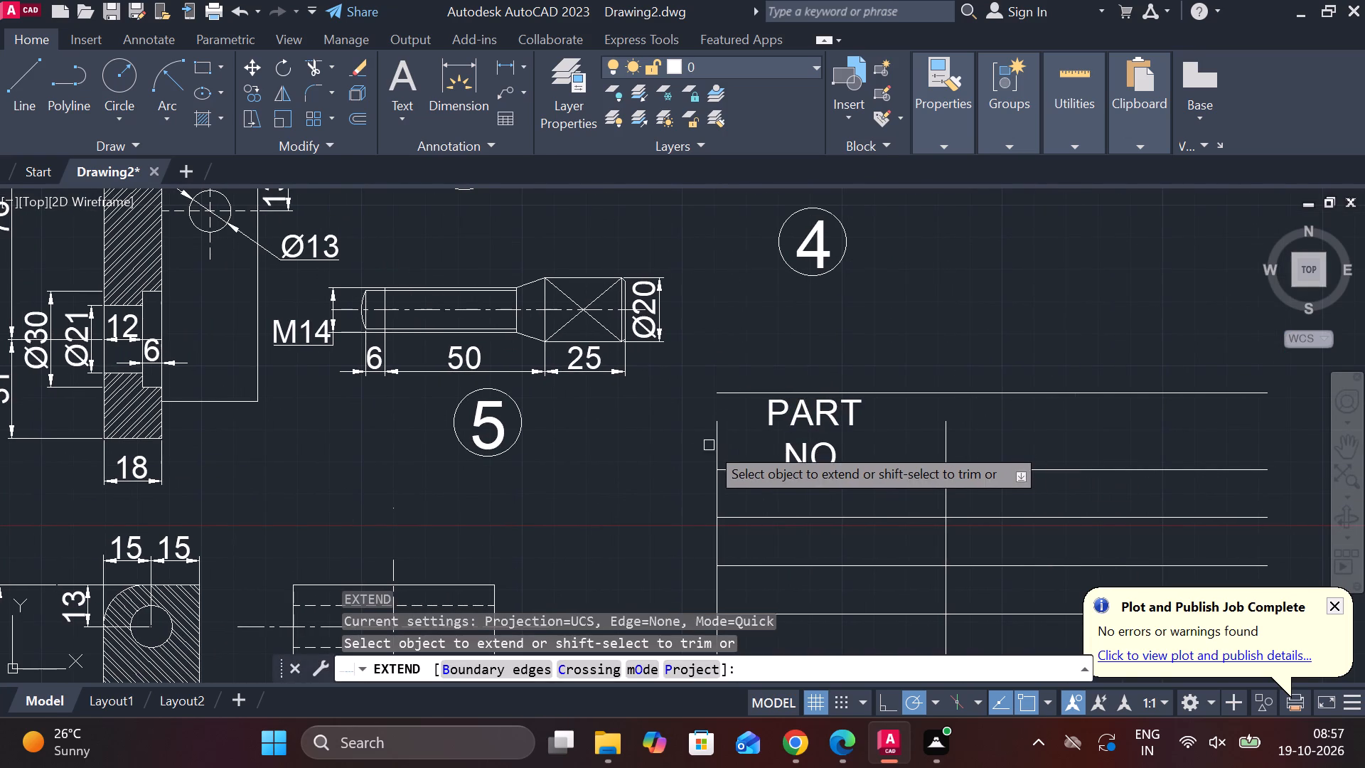
left_click(717, 443)
left_click(942, 443)
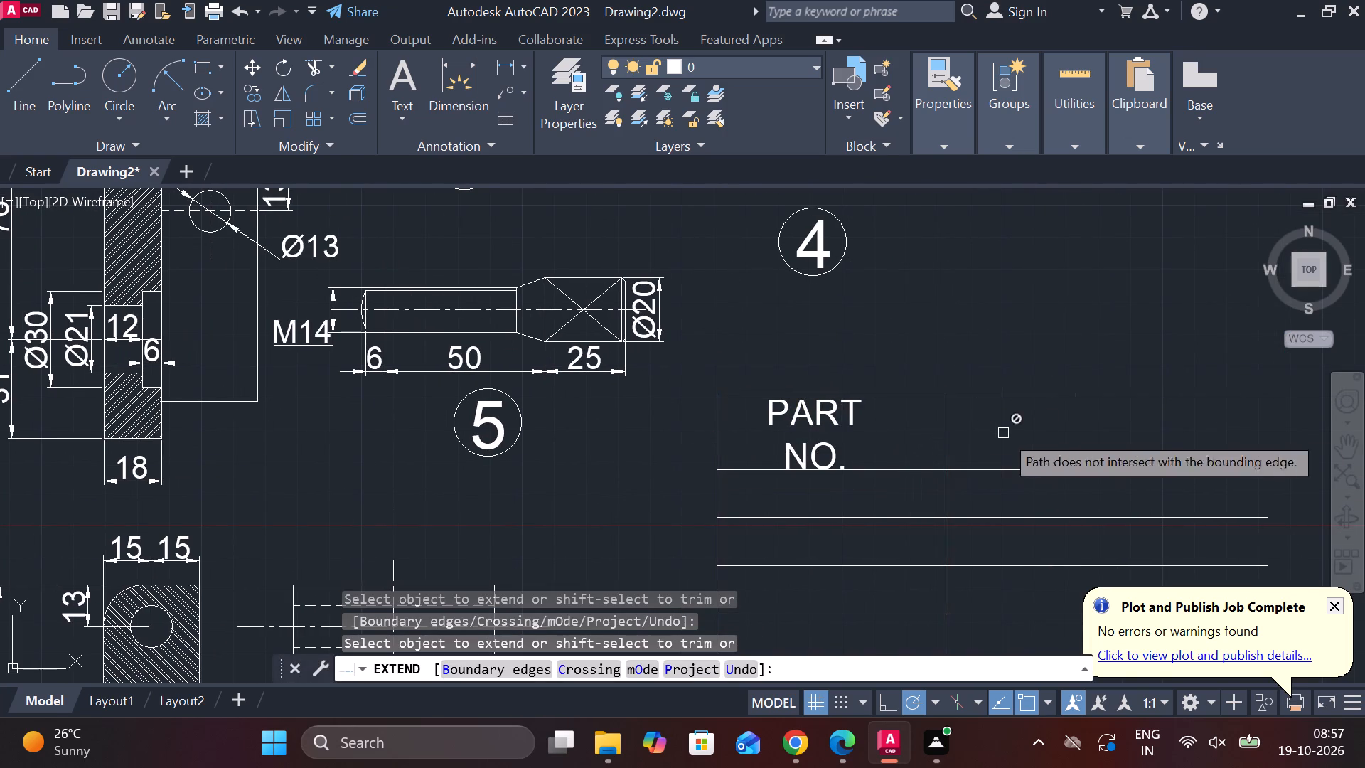
scroll(871, 459, "up", 1)
scroll(871, 459, "down", 2)
scroll(871, 459, "up", 2)
key("Escape")
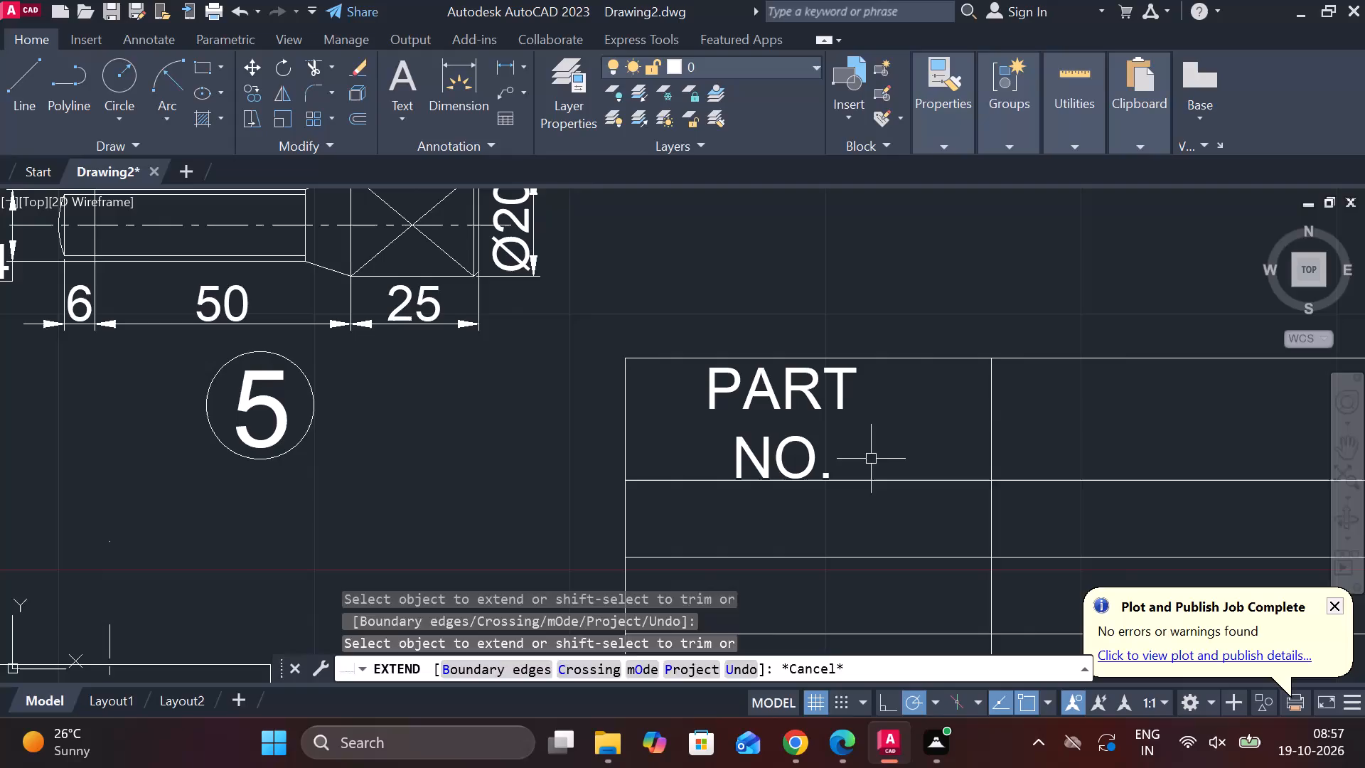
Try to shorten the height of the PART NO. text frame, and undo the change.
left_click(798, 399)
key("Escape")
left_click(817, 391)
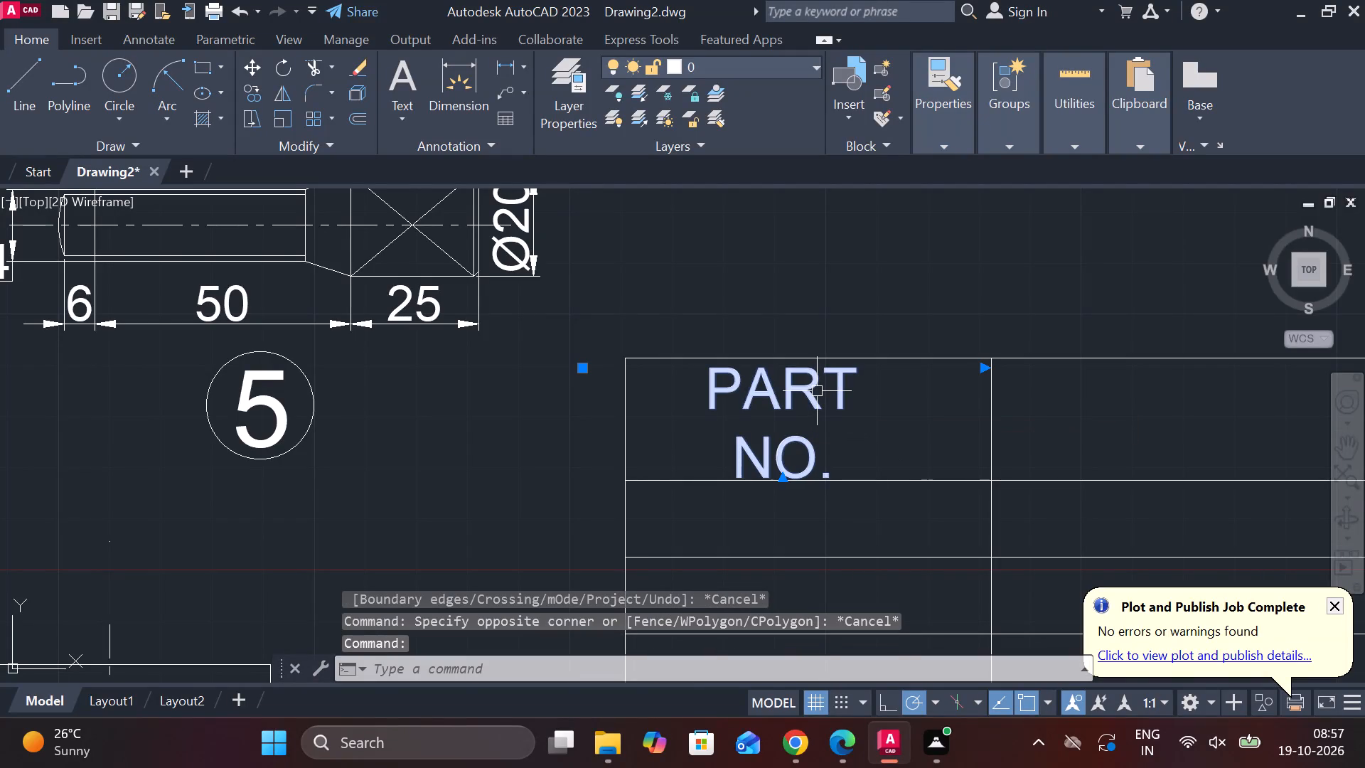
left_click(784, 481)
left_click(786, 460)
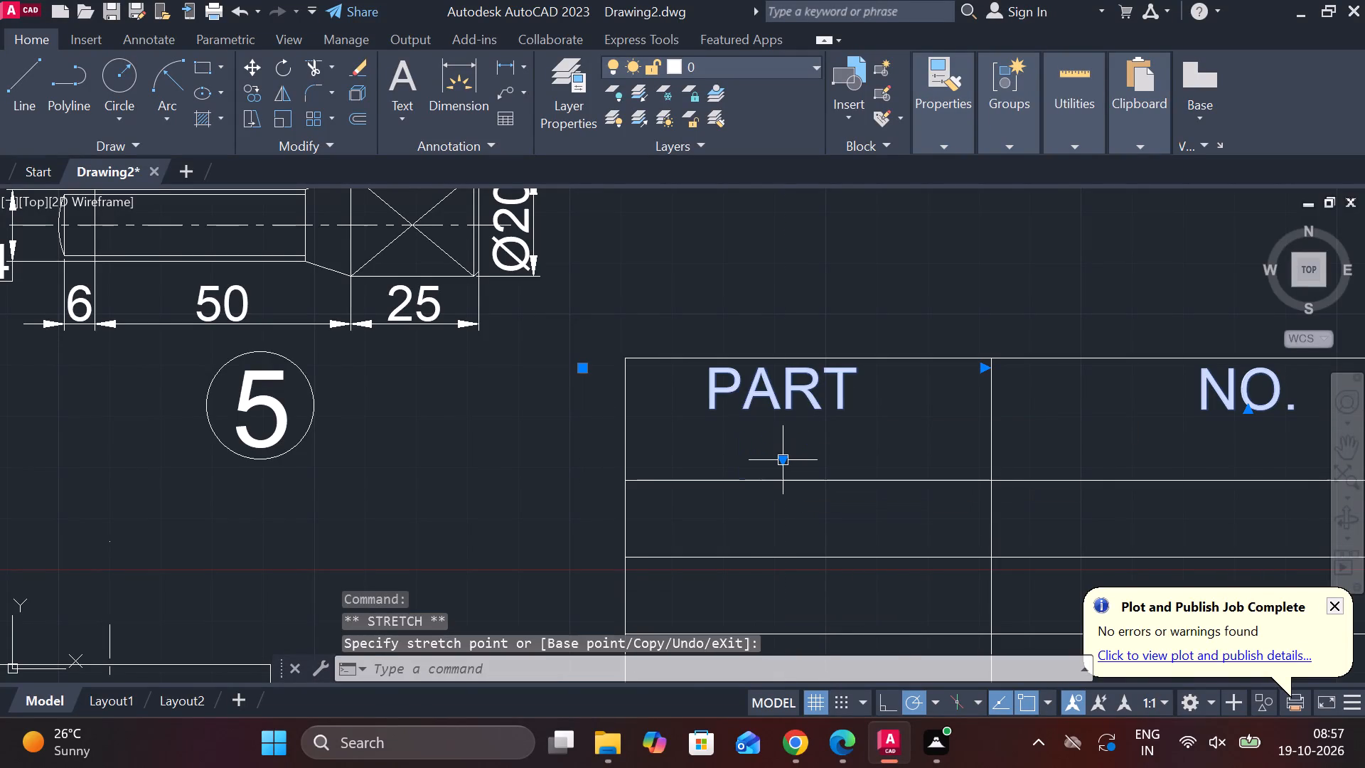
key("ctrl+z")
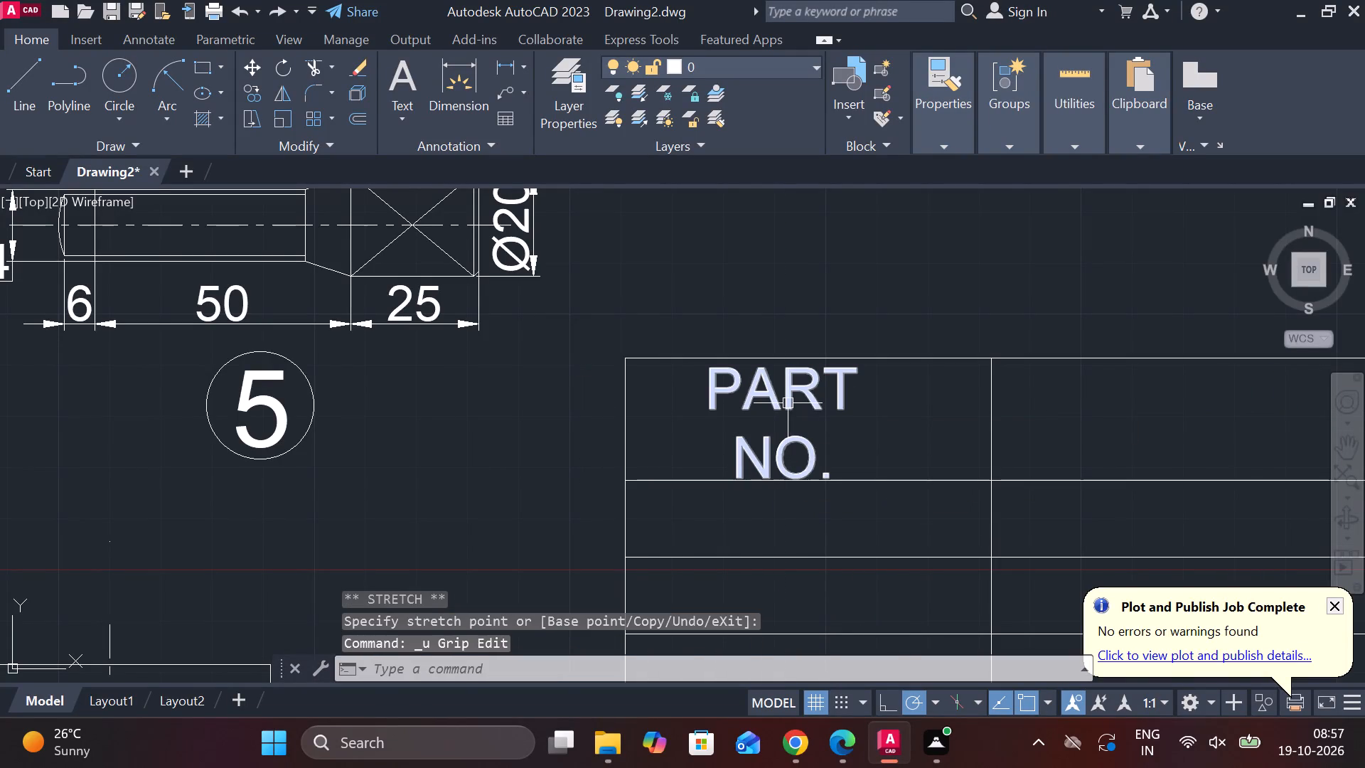
Narrow the two-line PART NO. text frame so that it fits closely around the text.
double_click(788, 403)
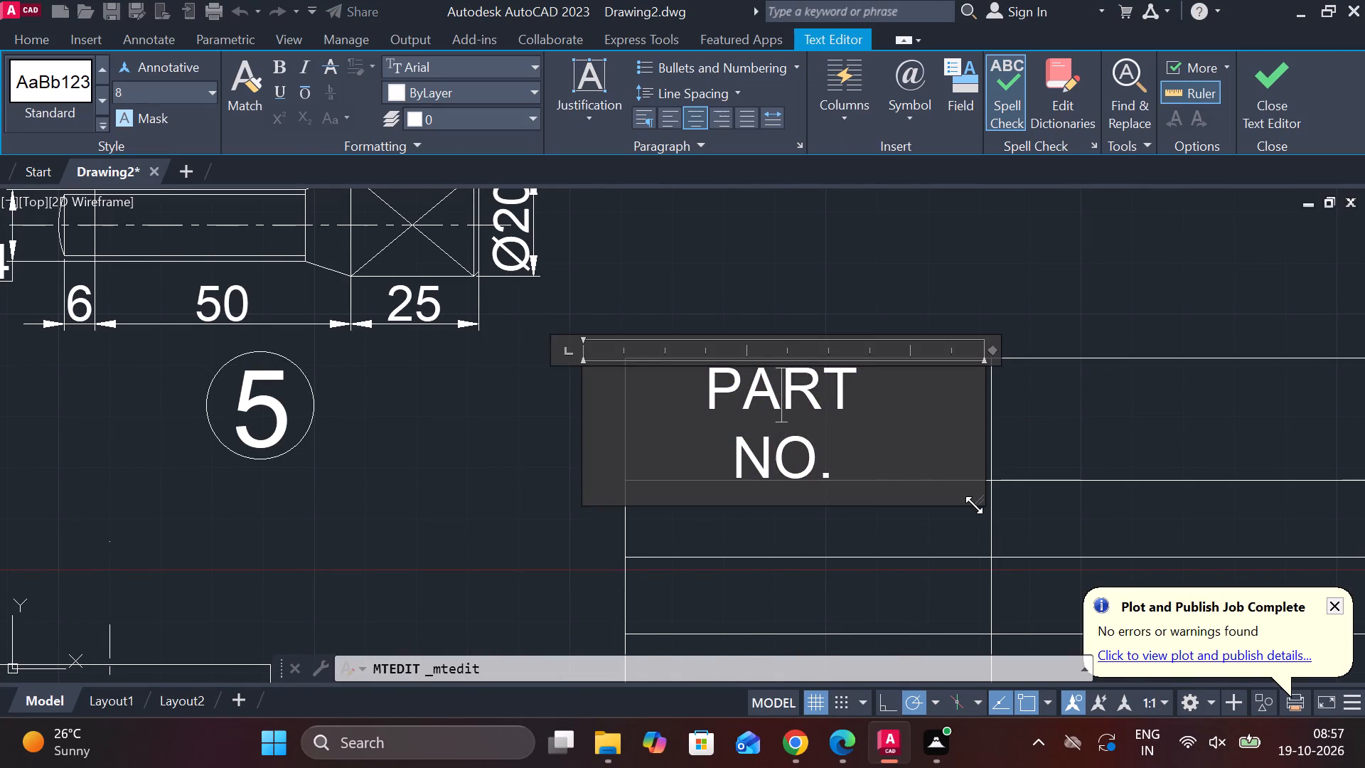
left_click_drag(979, 505, 954, 523)
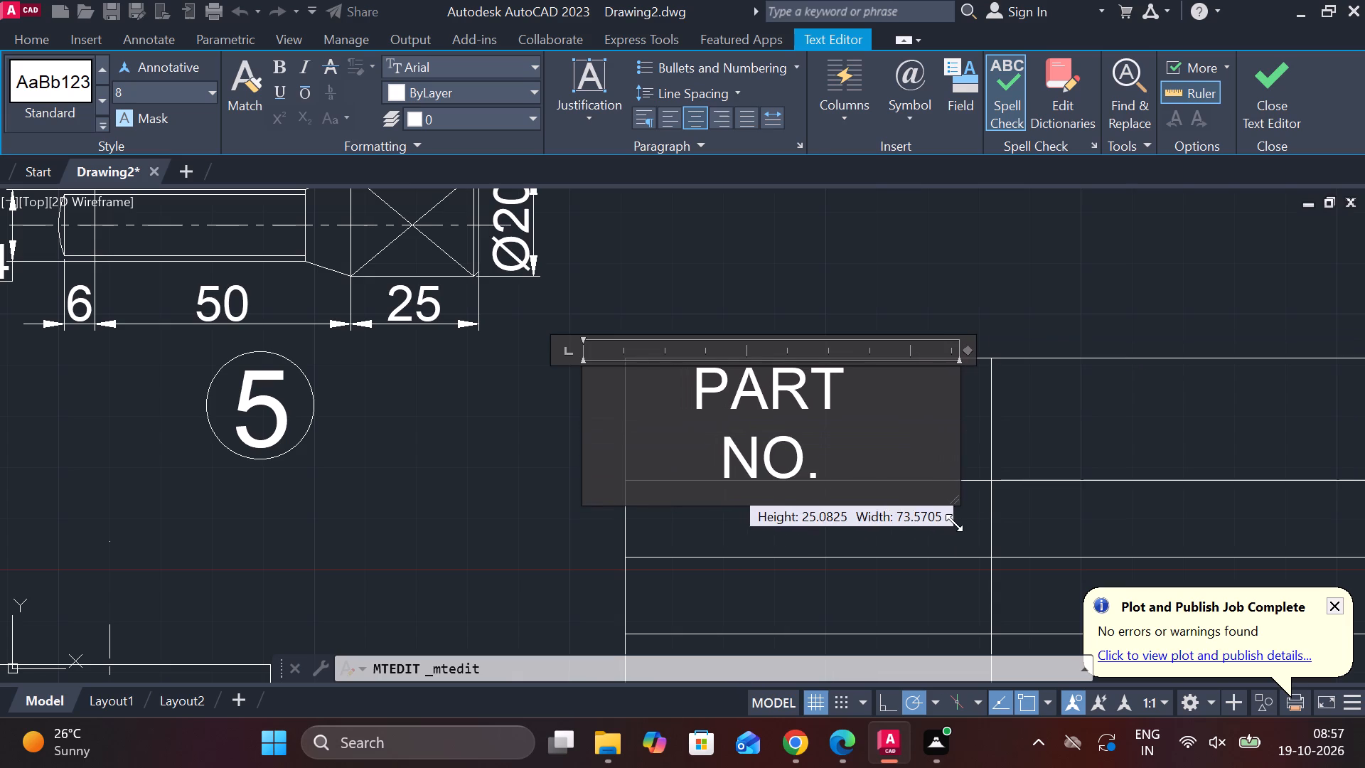
left_click_drag(954, 523, 954, 521)
left_click_drag(957, 432, 832, 431)
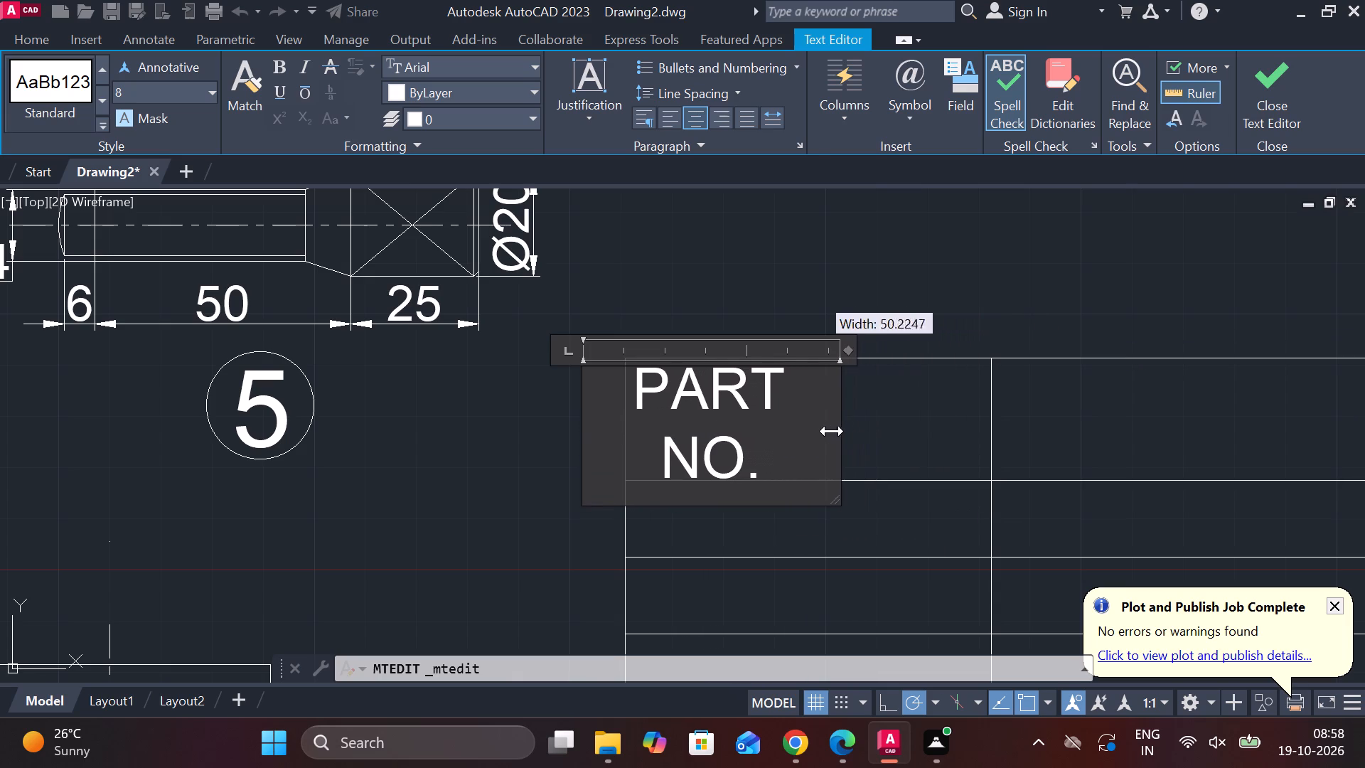
left_click_drag(832, 431, 829, 431)
left_click_drag(829, 431, 798, 430)
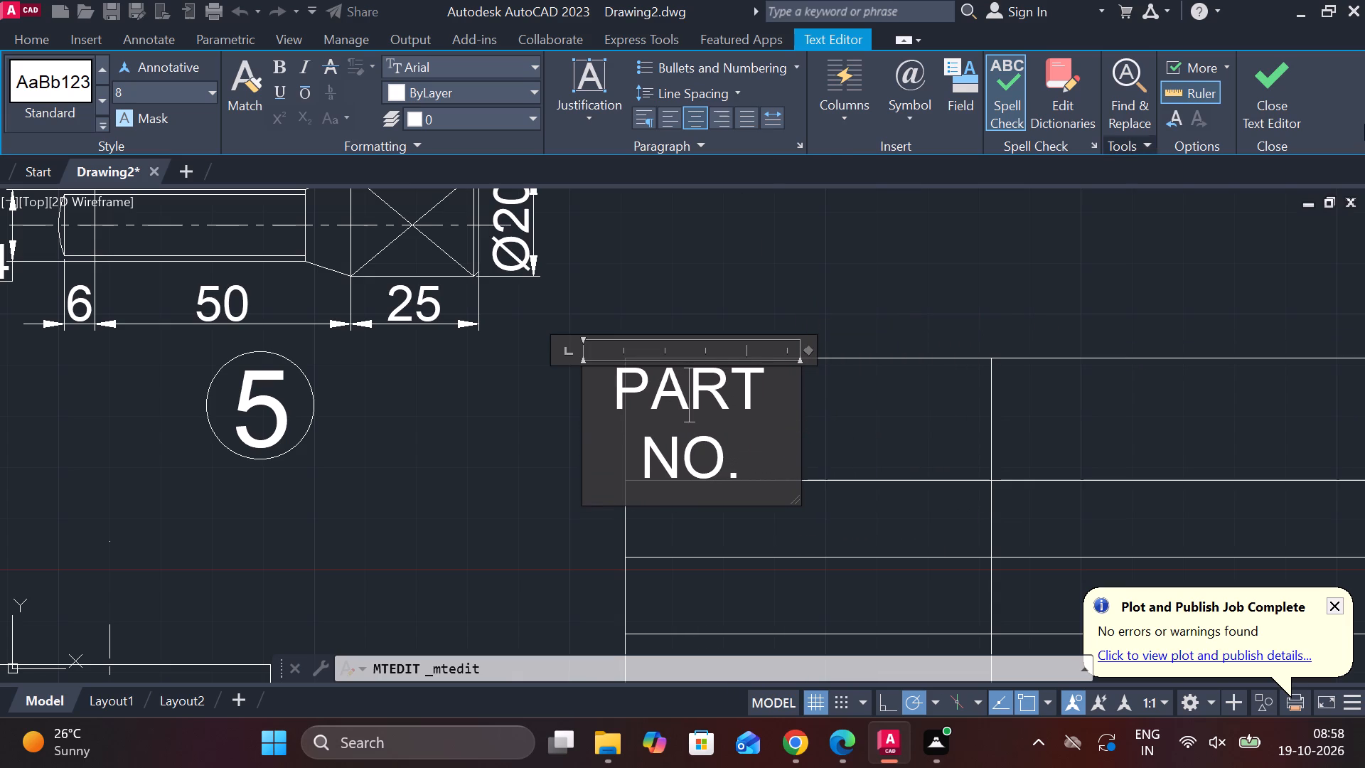
left_click(1271, 107)
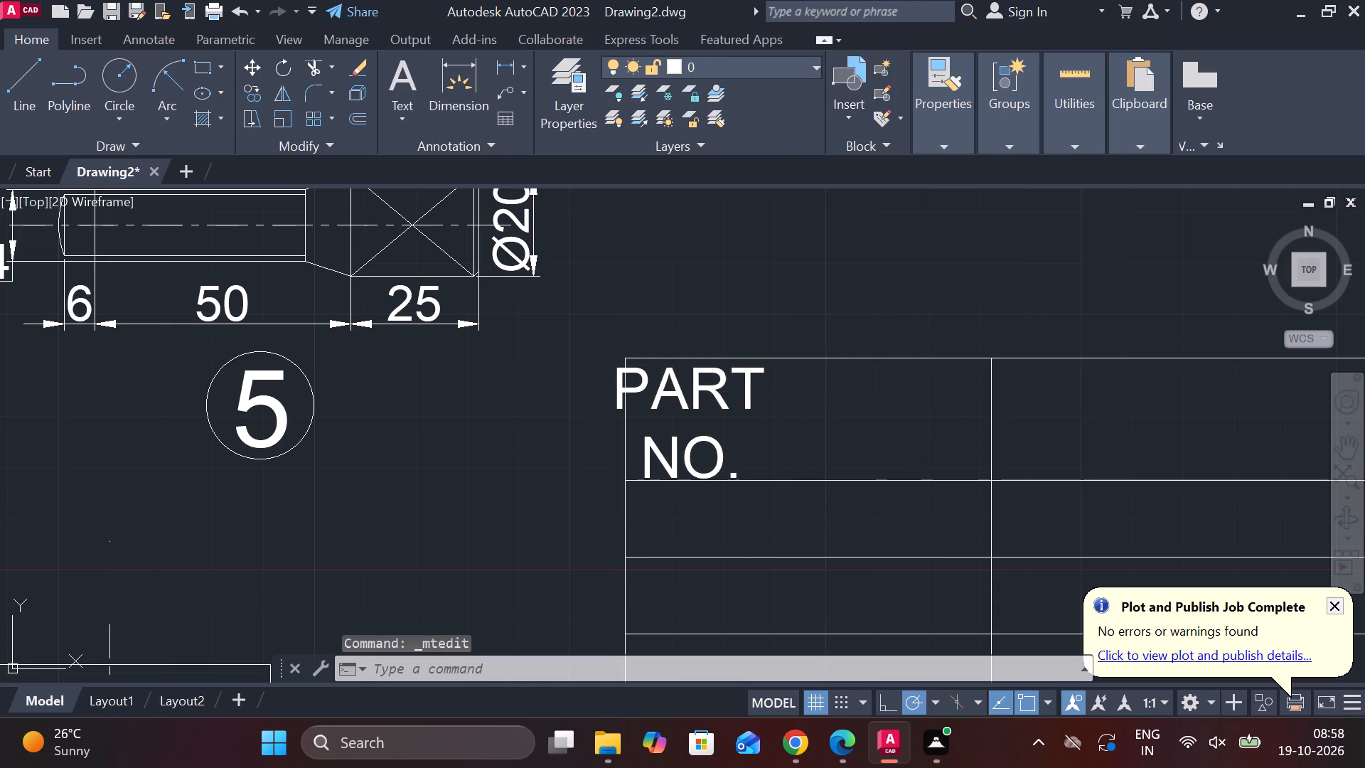
Move the two-line PART NO. text to the middle of the first header cell, with its frame against the top border.
left_click(737, 394)
left_click(696, 373)
left_click(582, 364)
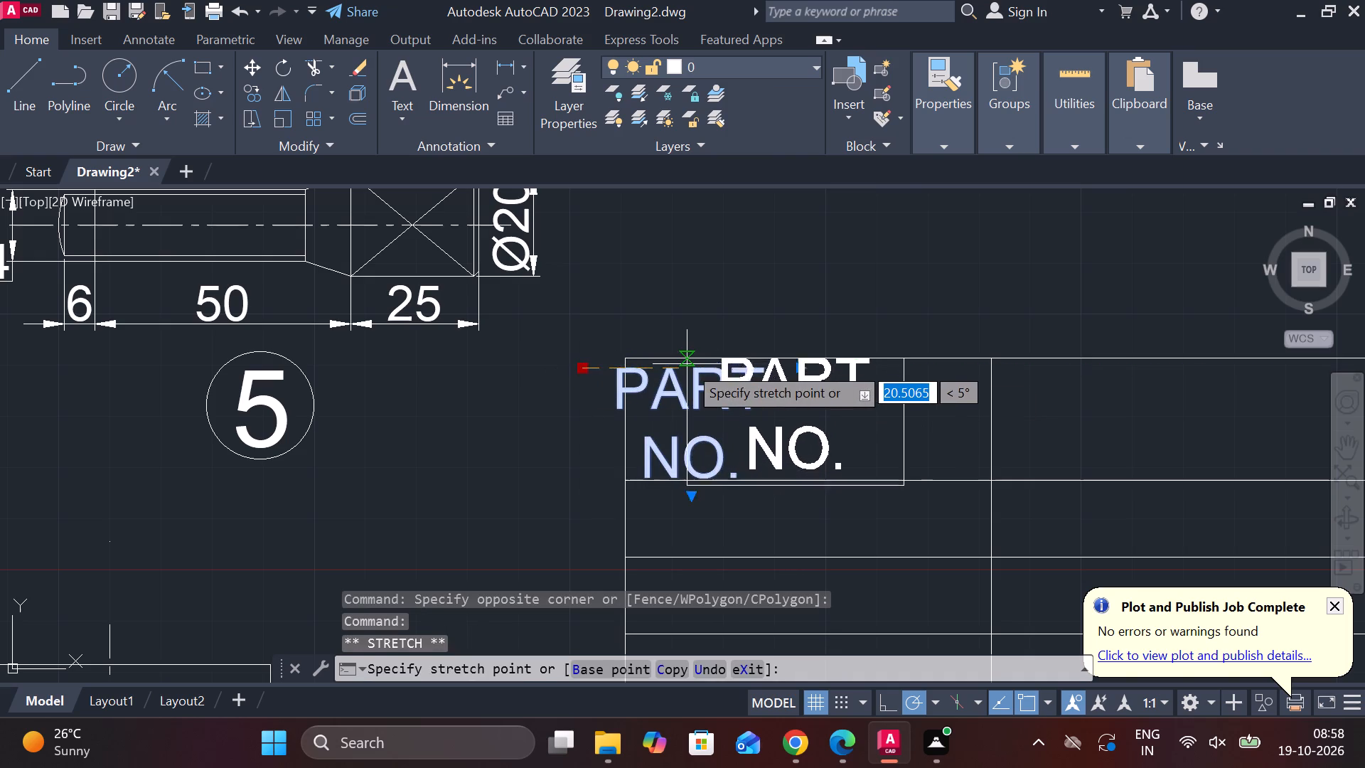
scroll(687, 364, "up", 2)
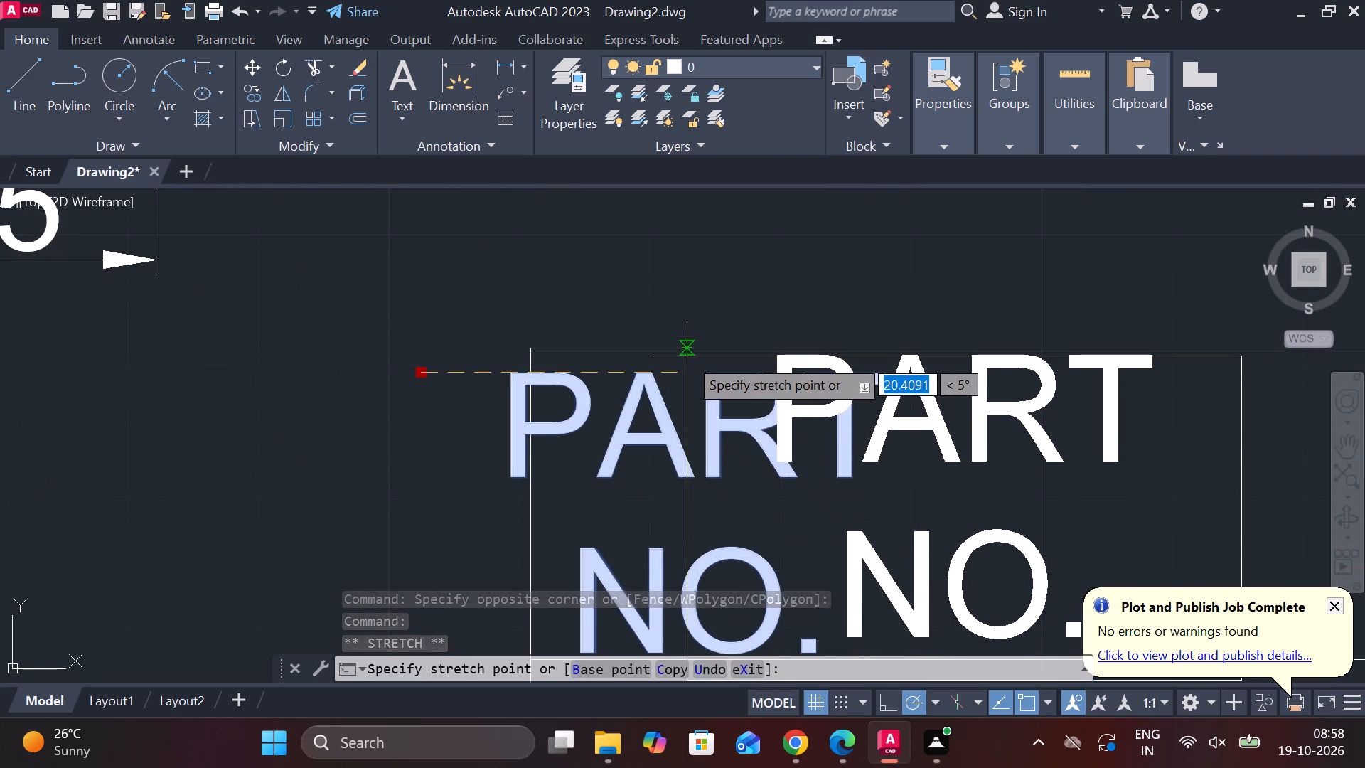
left_click(687, 356)
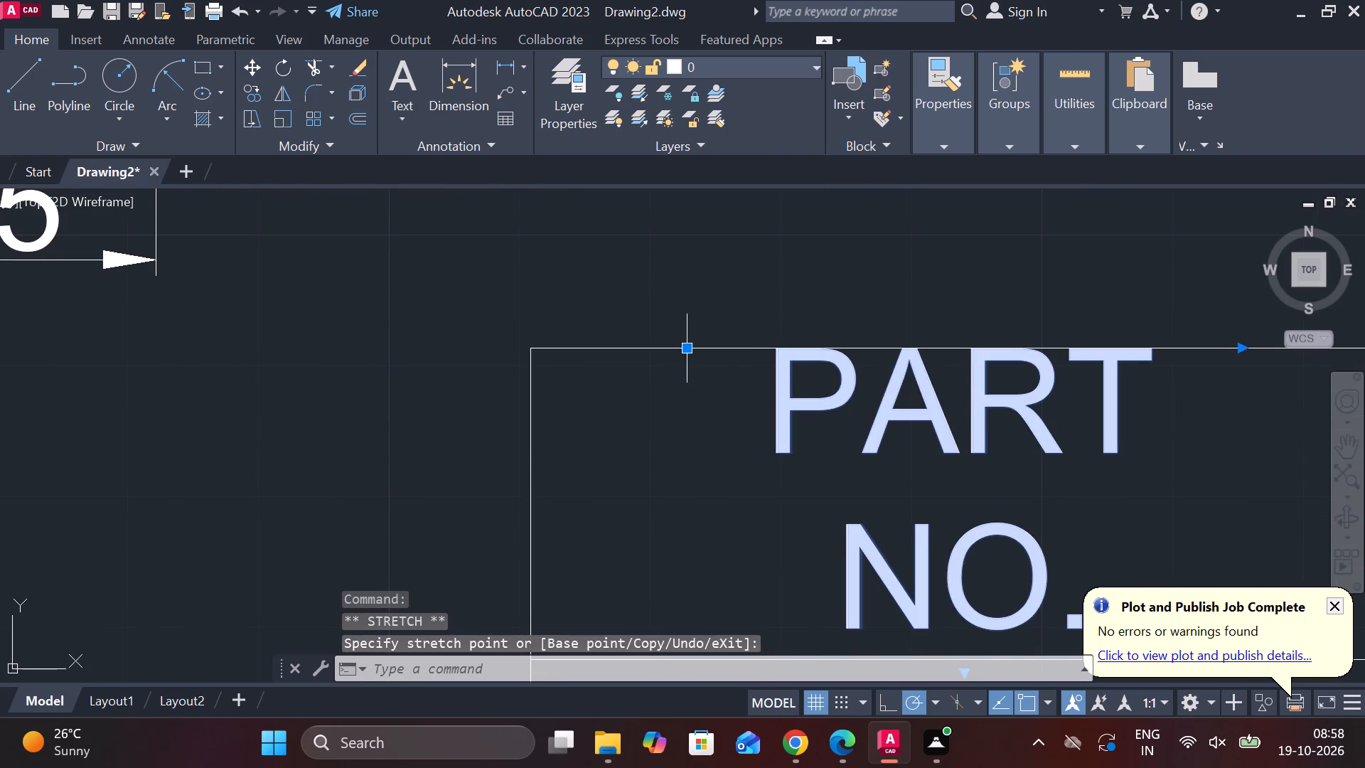
left_click(684, 352)
left_click(680, 375)
scroll(850, 404, "down", 3)
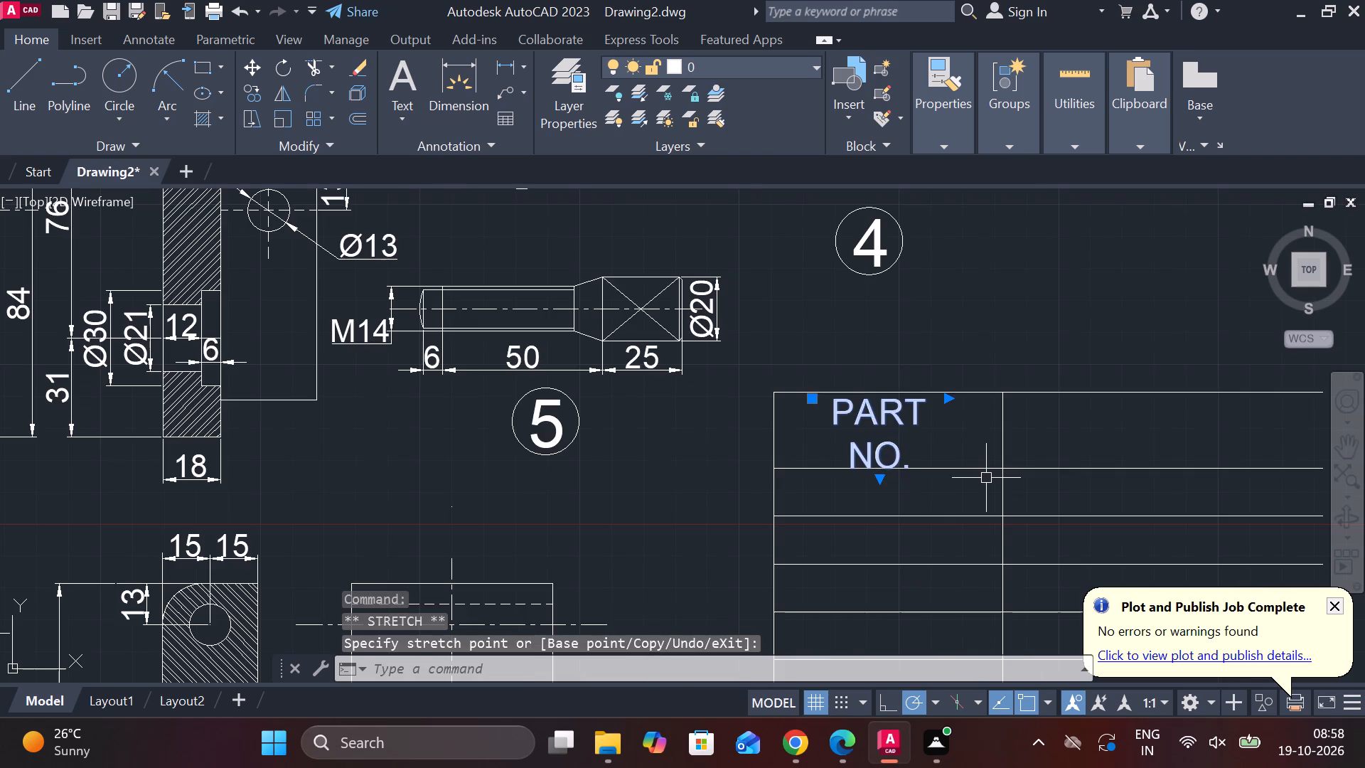
key("Escape")
Rejoin the header text as "PART NO." on one line, and widen its frame to fit.
middle_click_drag(986, 479, 874, 422)
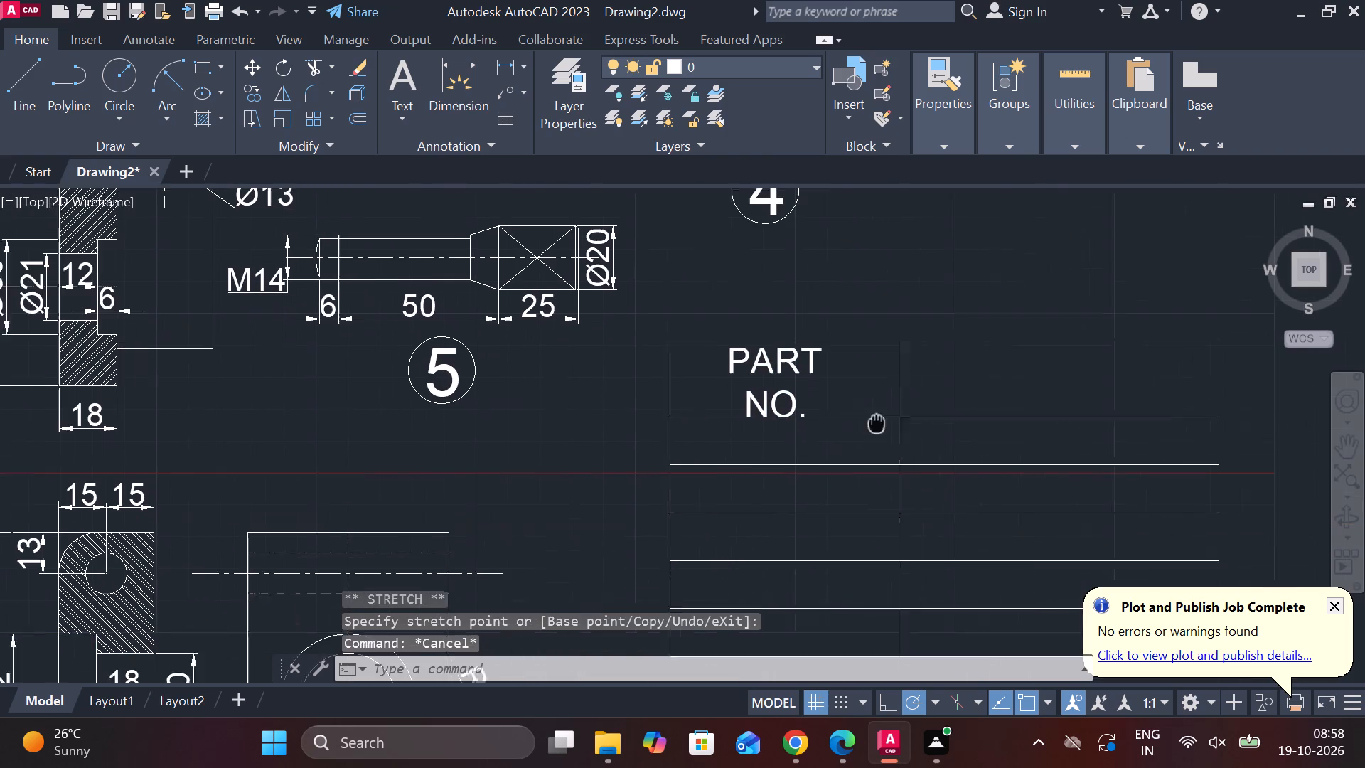
middle_click_drag(874, 422, 872, 421)
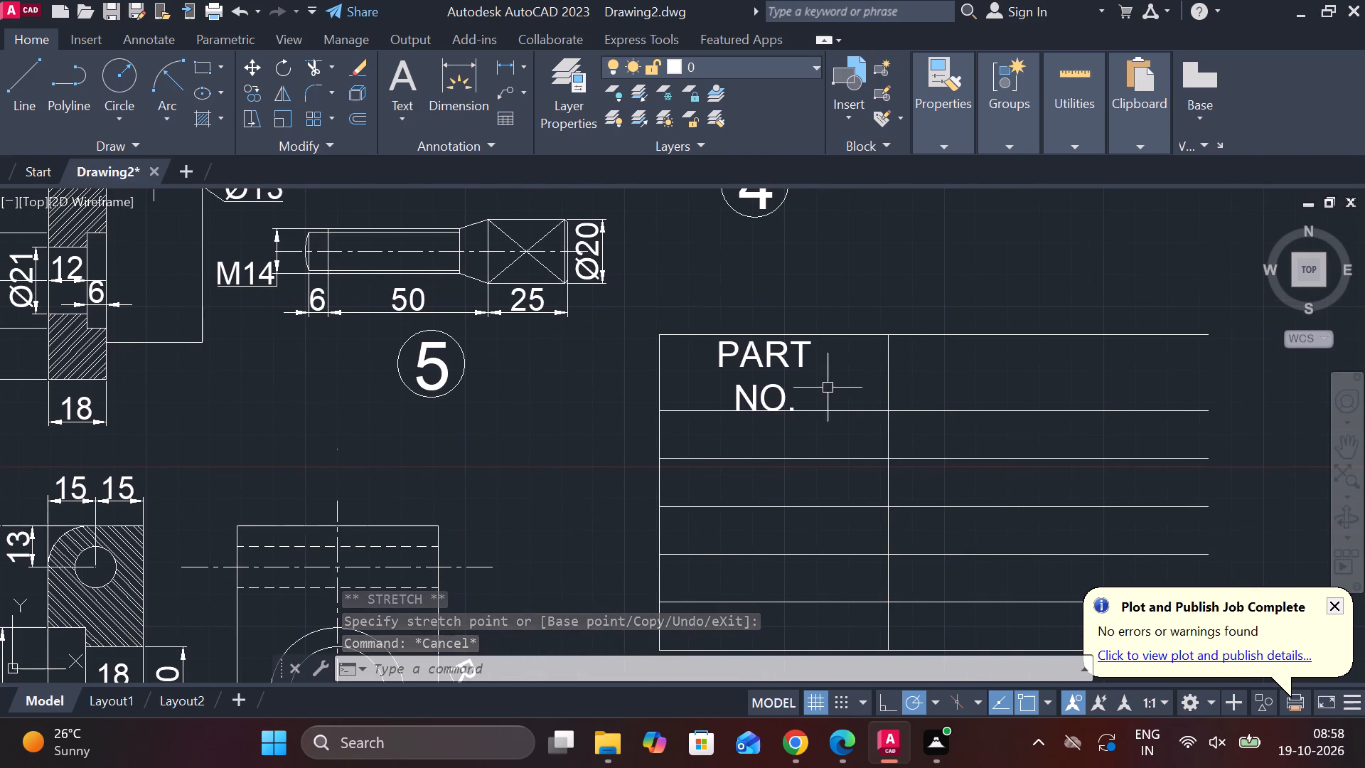
double_click(731, 364)
left_click(762, 354)
double_click(751, 354)
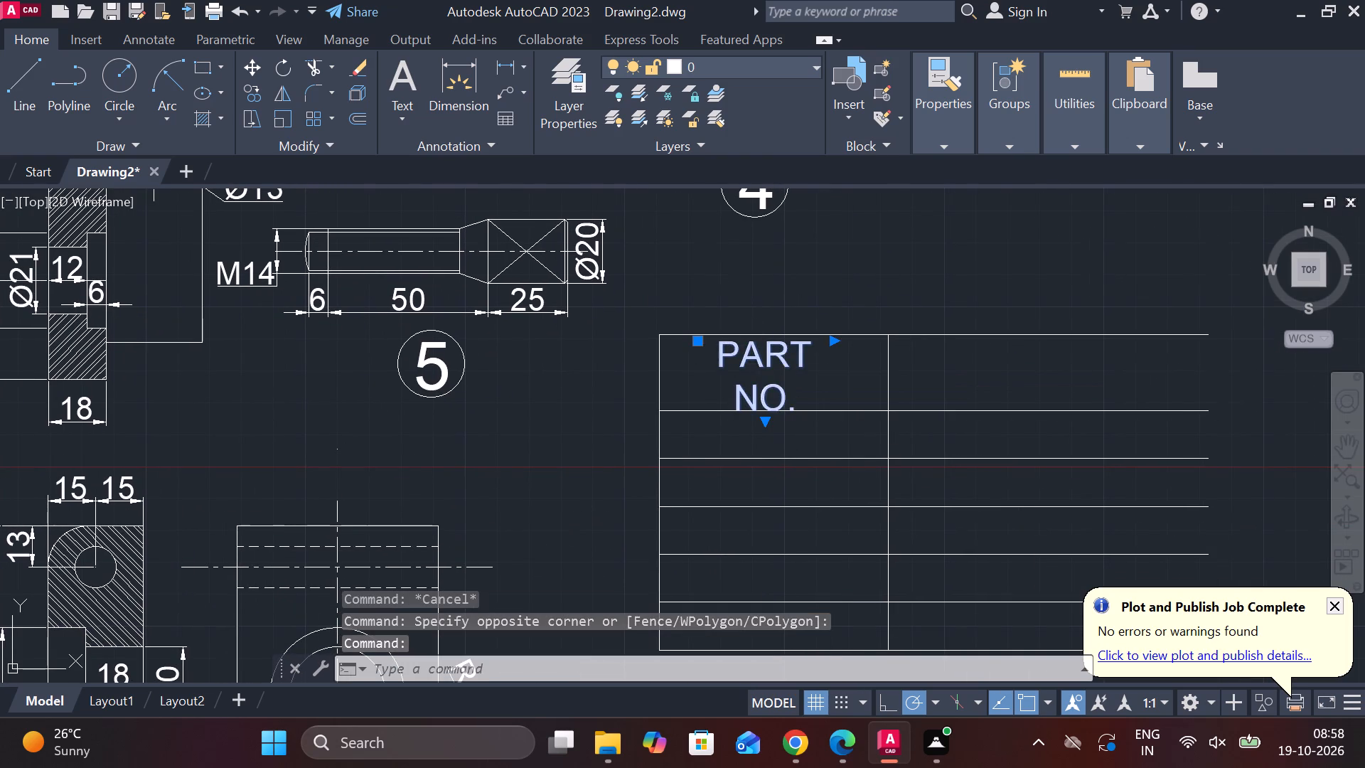
left_click(718, 400)
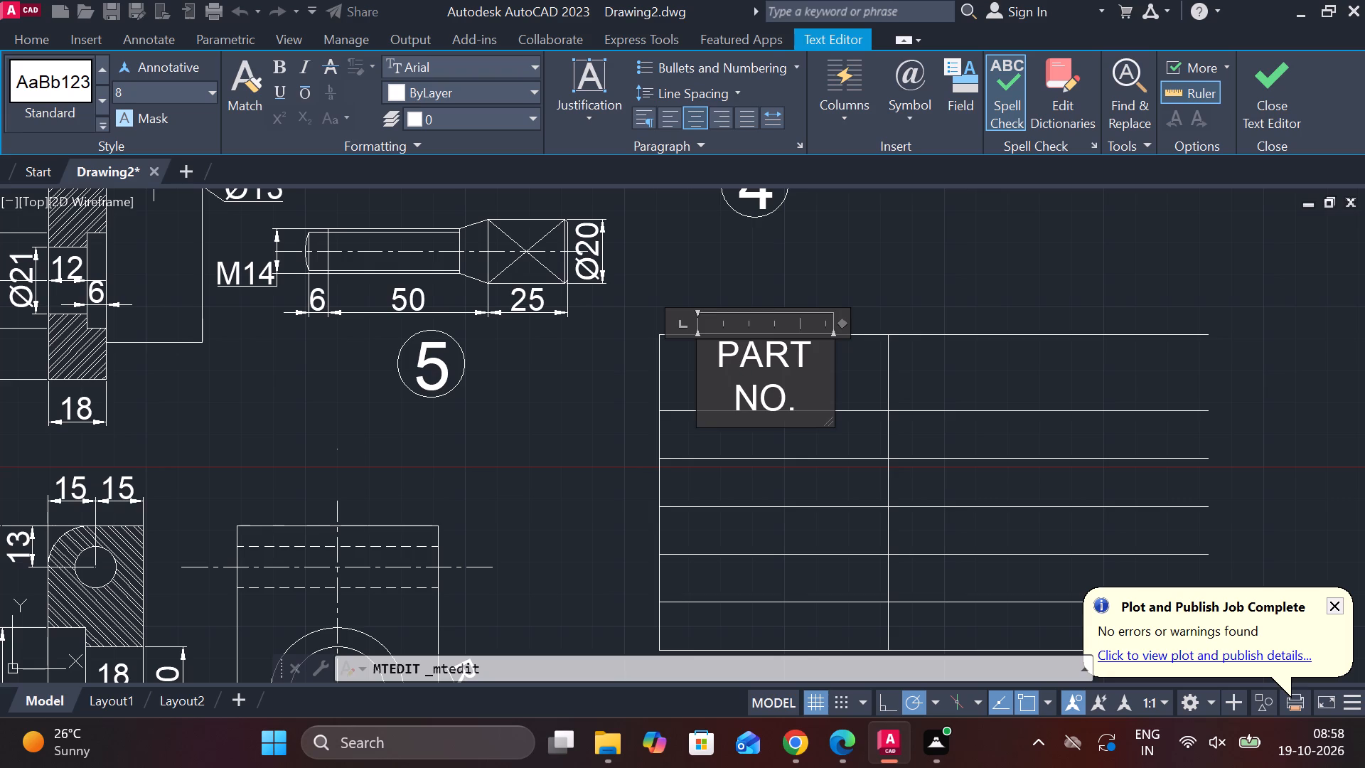
key("BackSpace")
key("BackSpace")
key("BackSpace")
key("BackSpace")
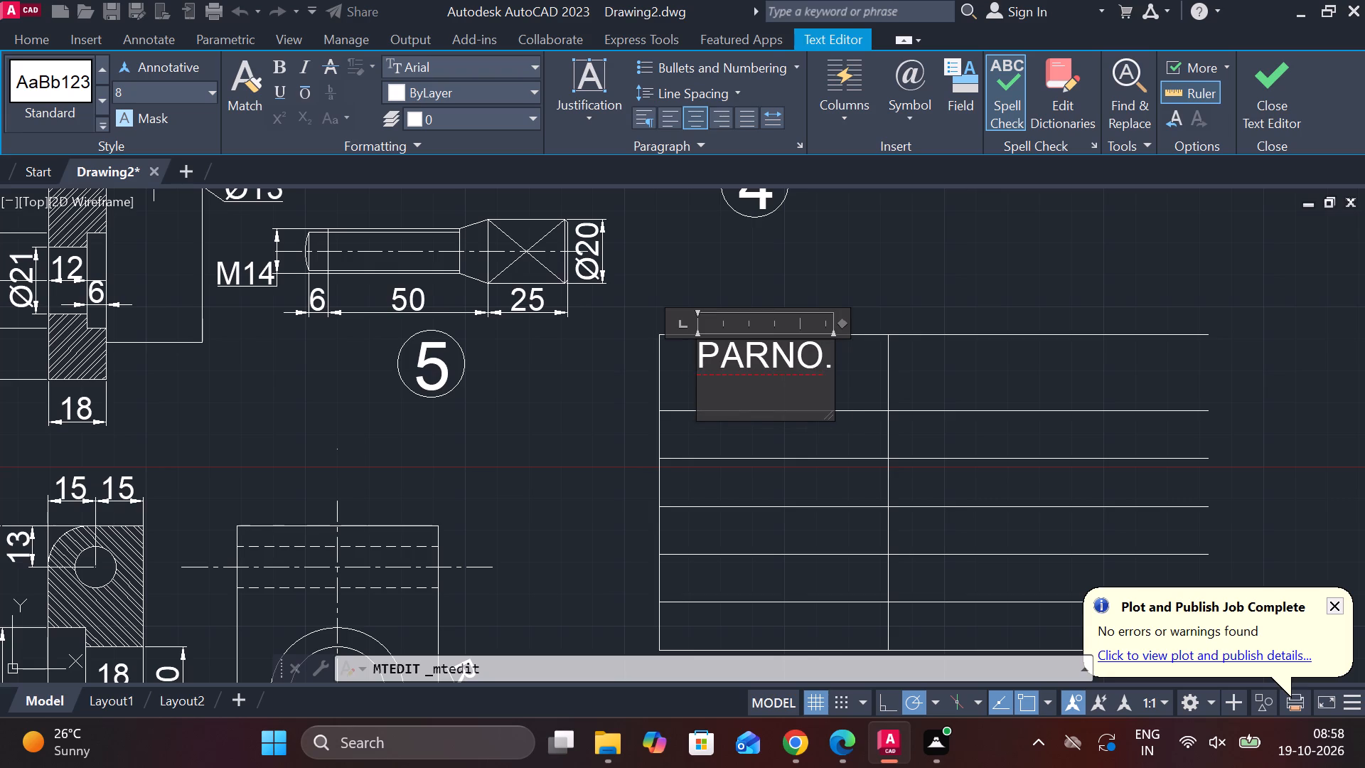
key("t")
key("space")
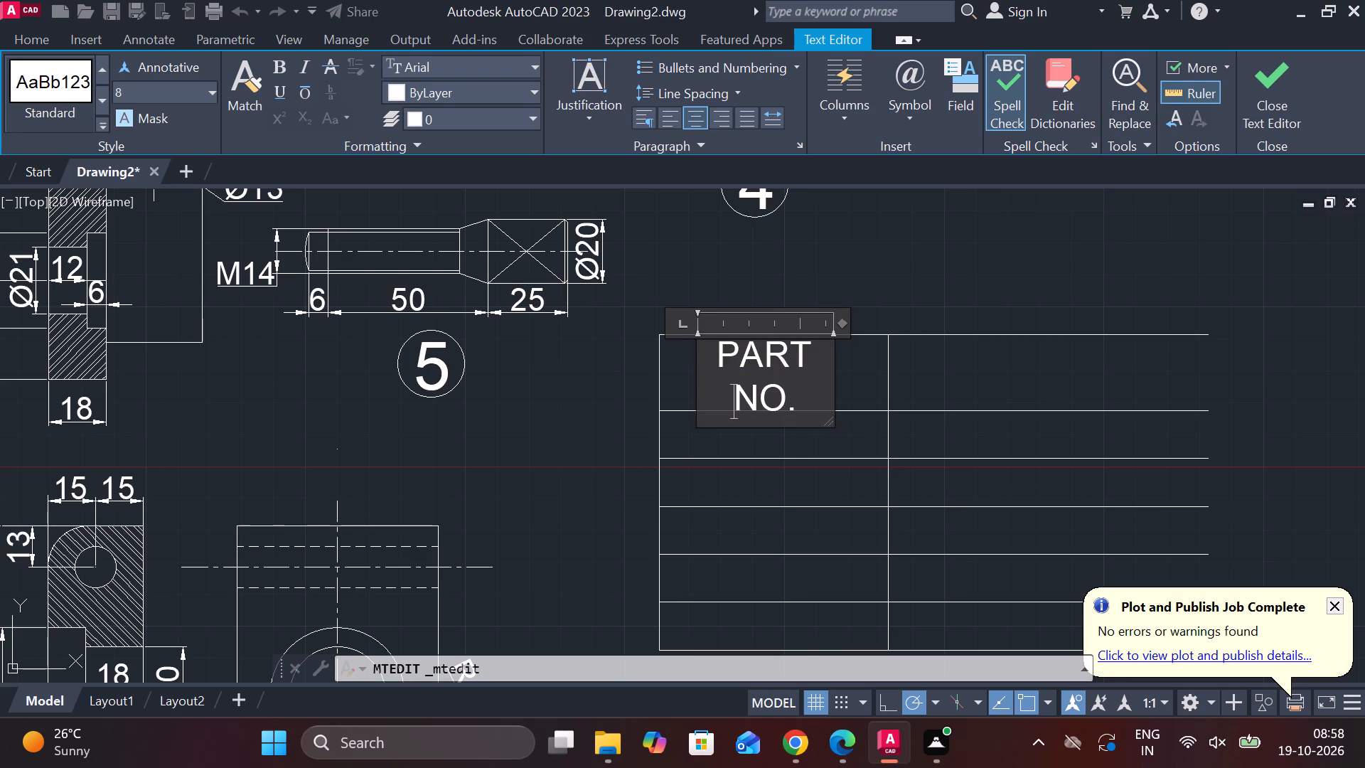
key("BackSpace")
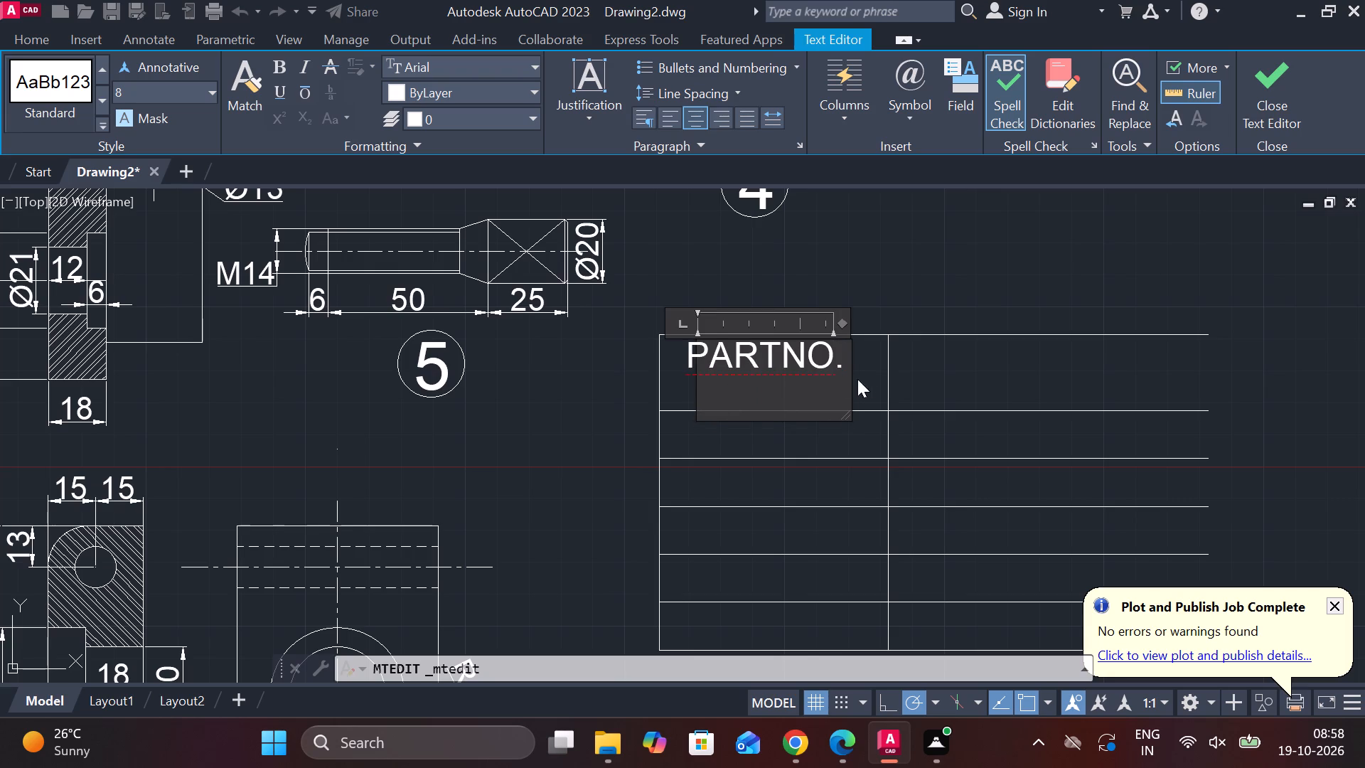
key("space")
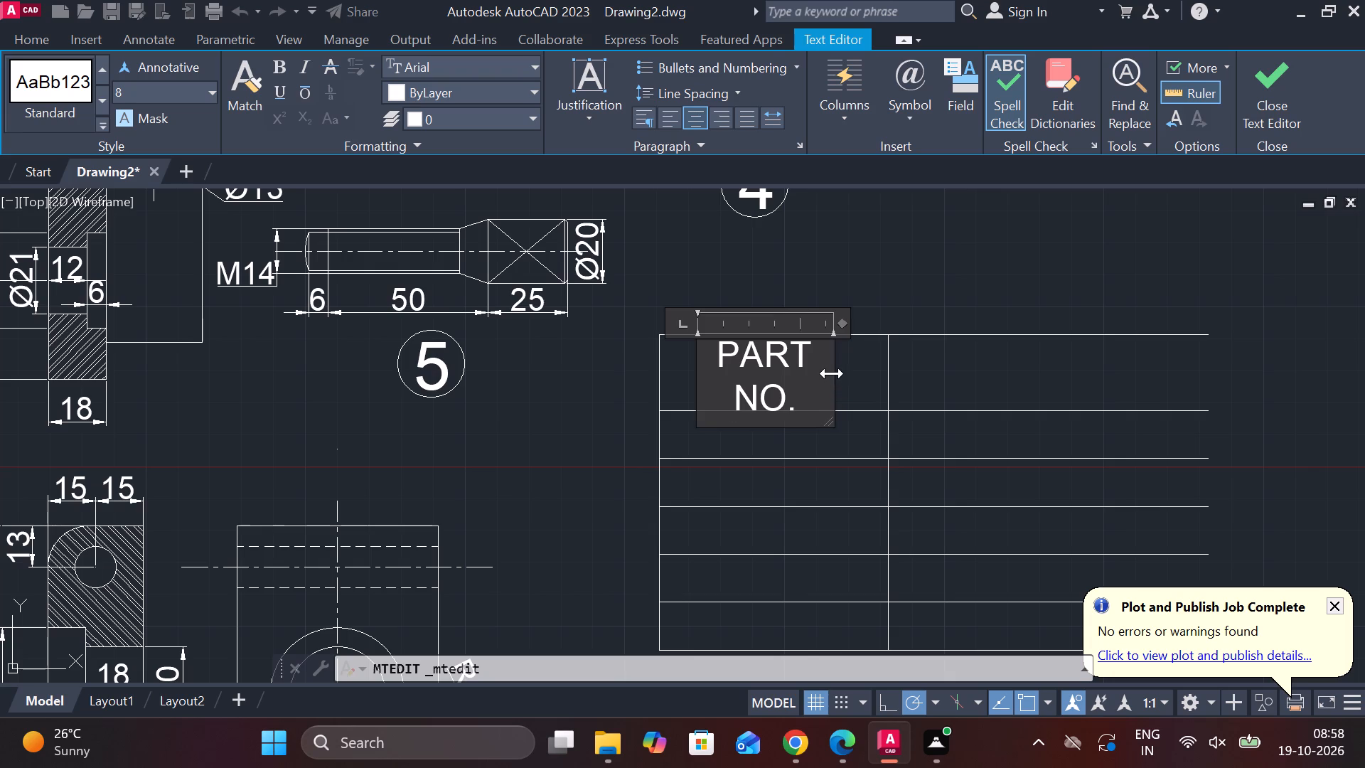
left_click_drag(832, 373, 861, 373)
left_click(1258, 119)
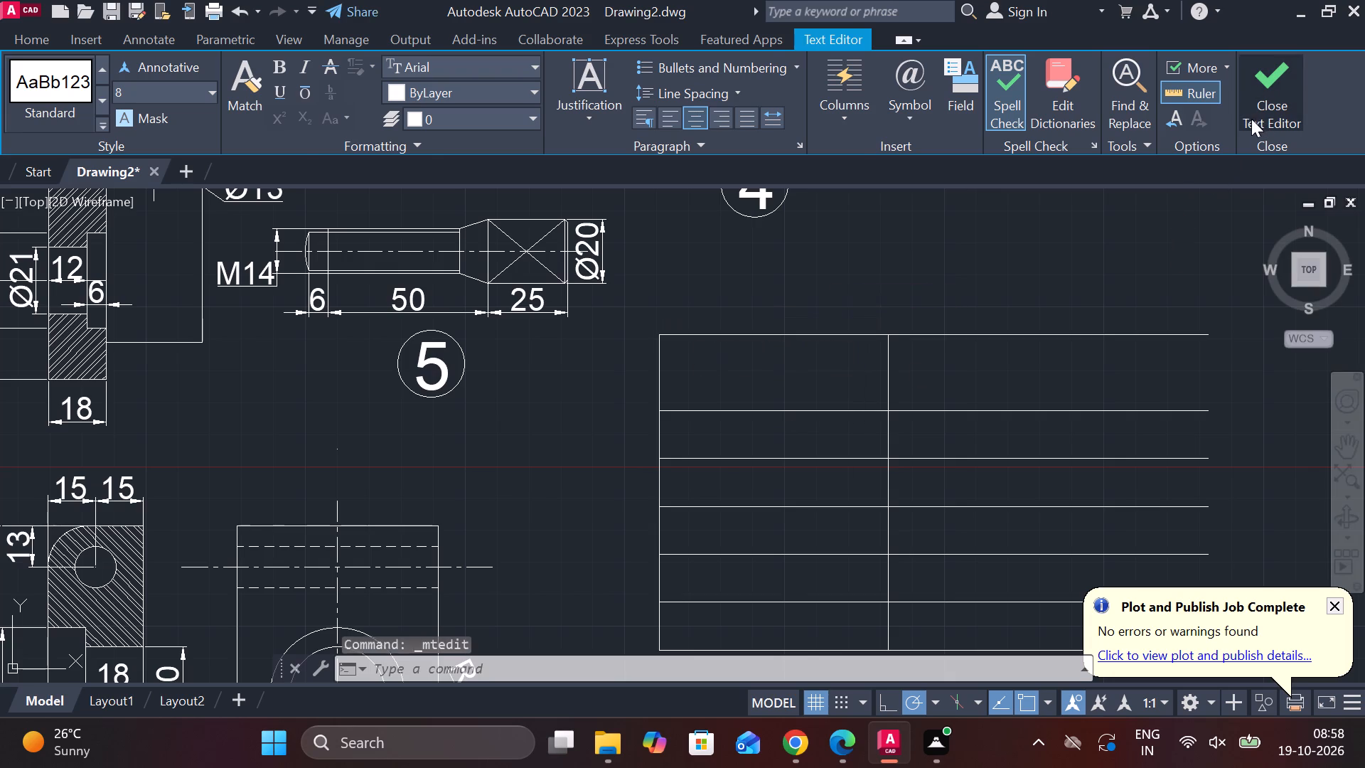
Move the one-line PART NO. text slightly down and left to centre it in the first header cell.
left_click(801, 361)
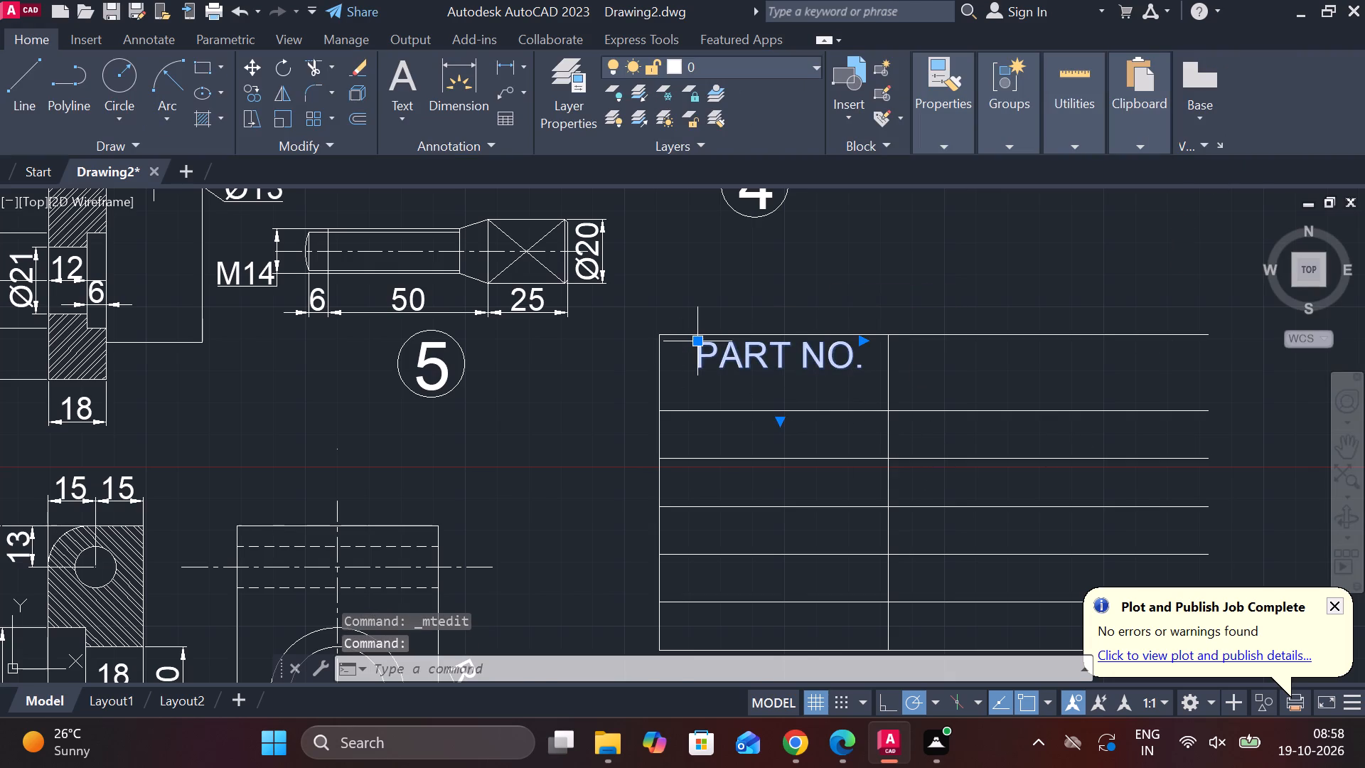
left_click(700, 336)
left_click(679, 355)
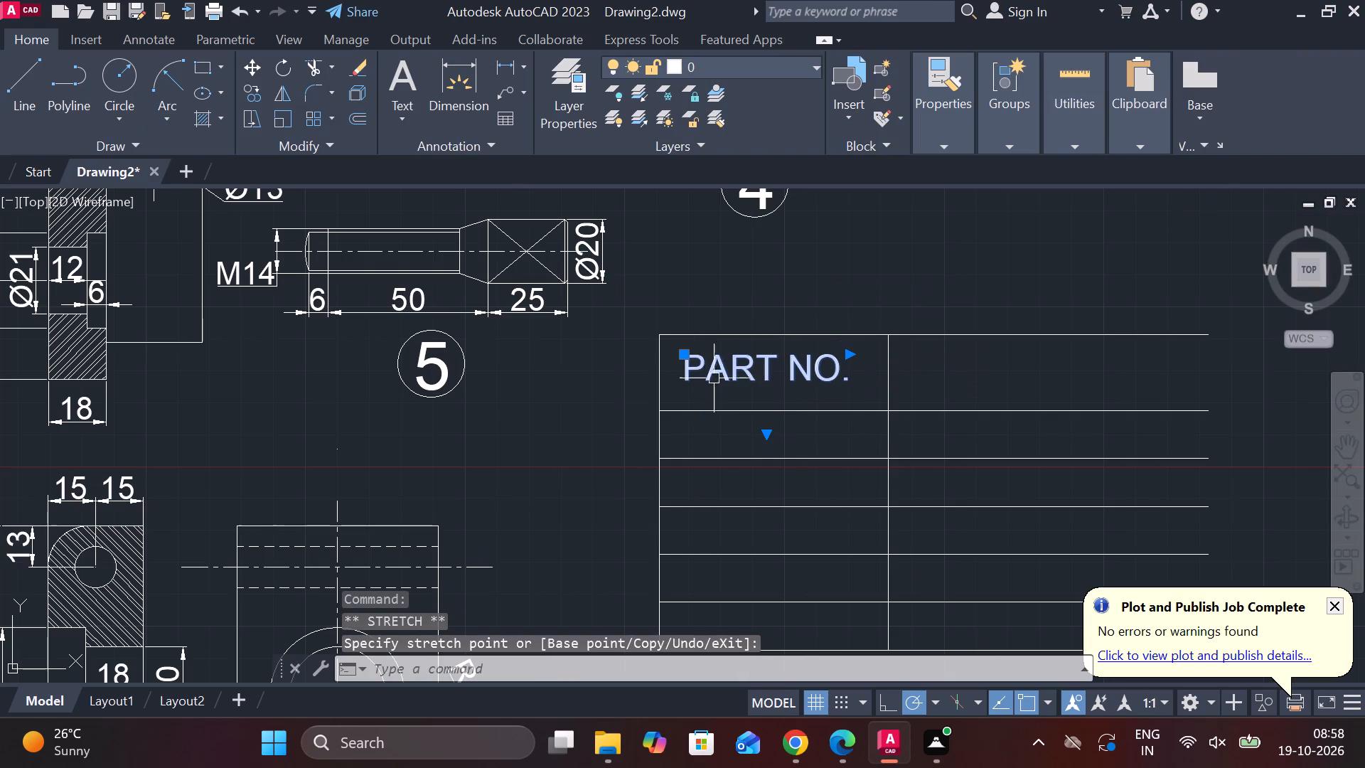
Shorten the height of the PART NO. text frame to fit its single line.
left_click_drag(764, 431, 764, 384)
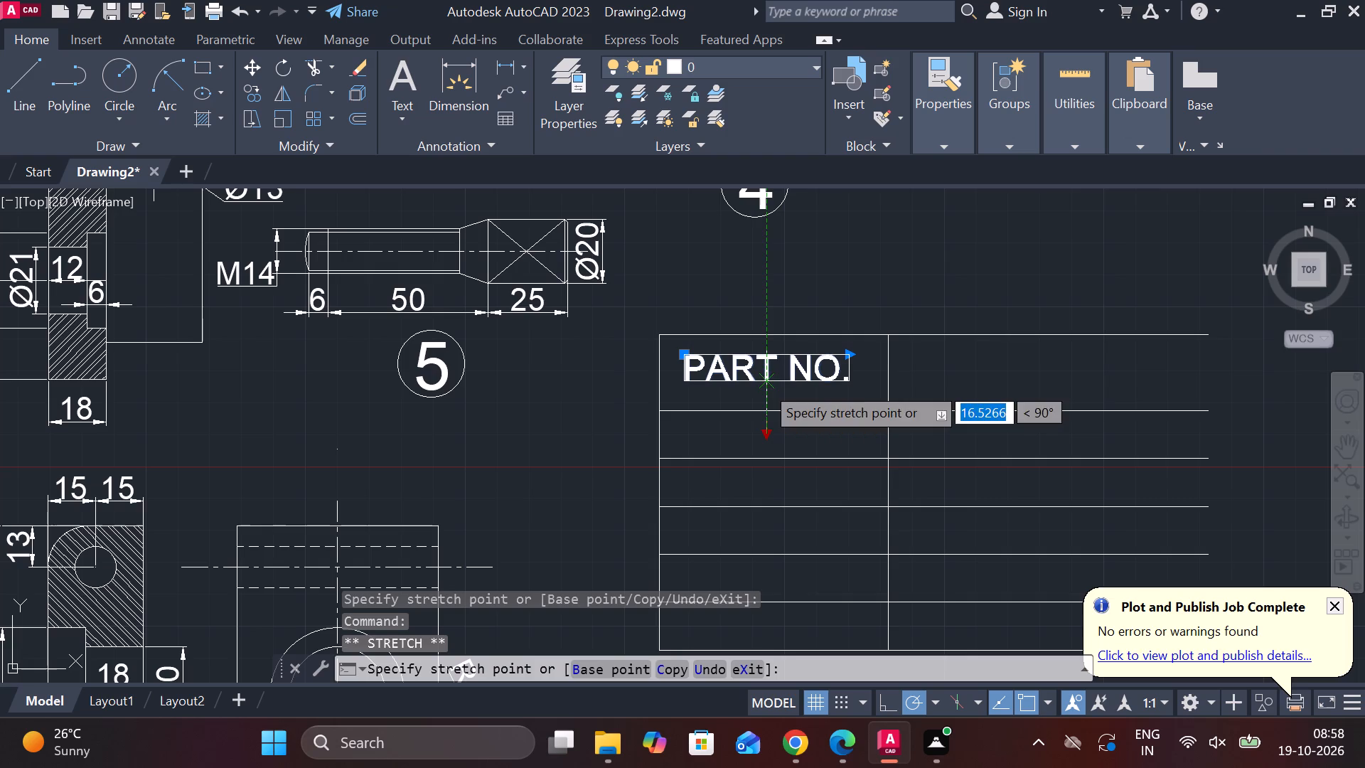
key("Return")
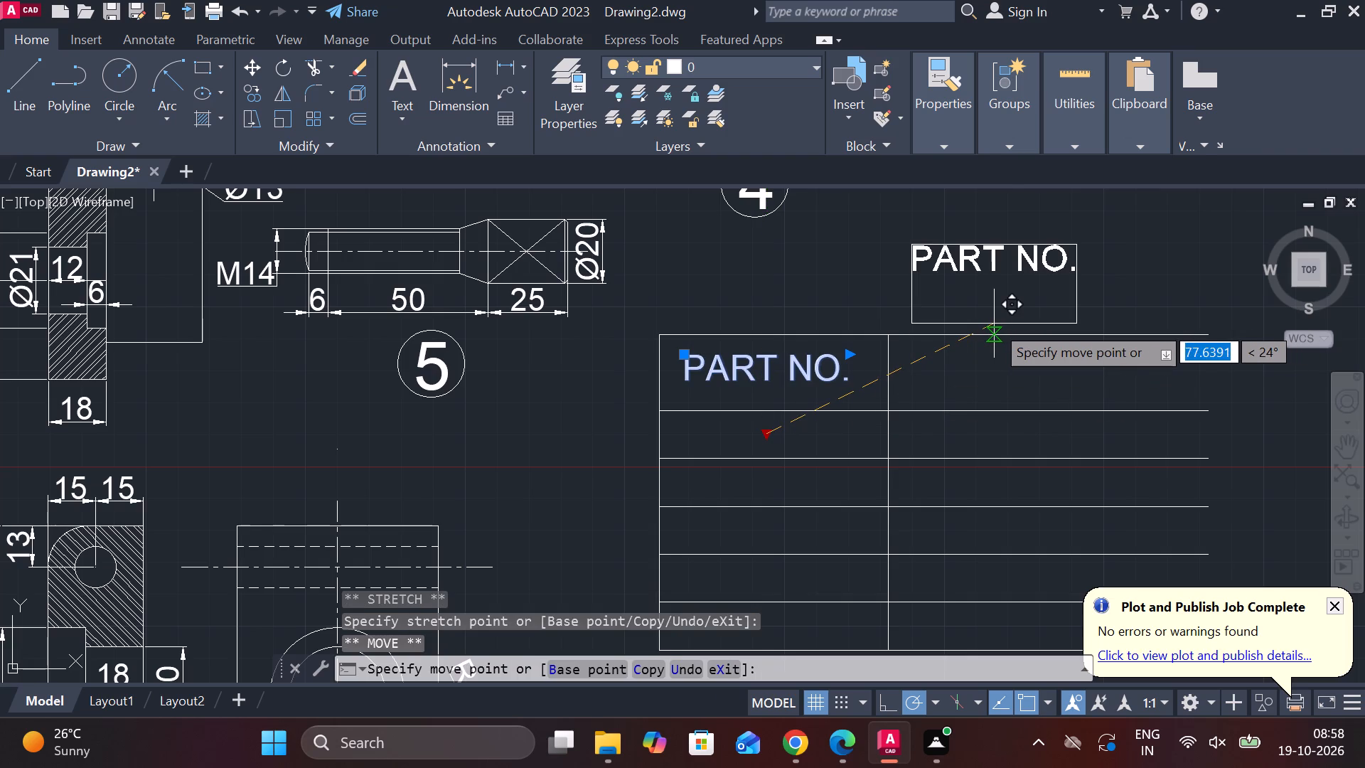
key("Escape")
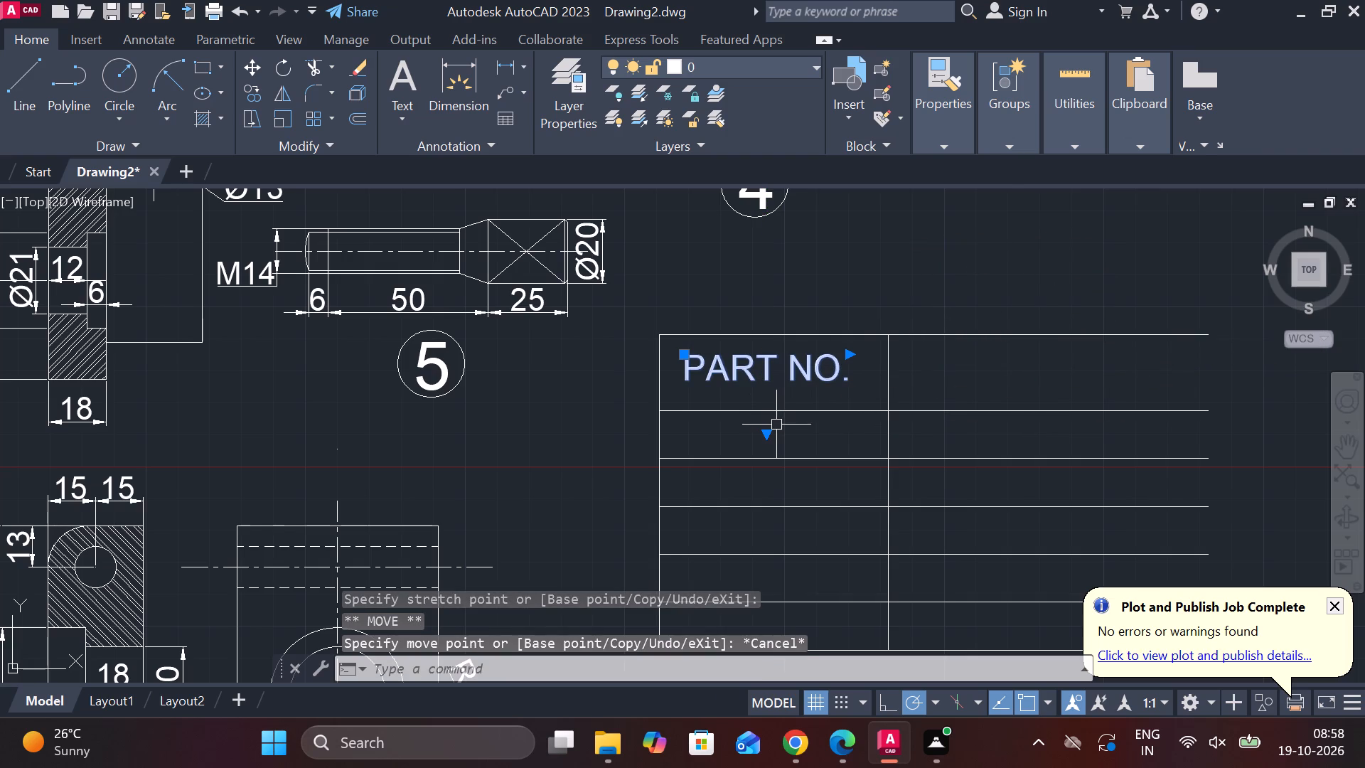
left_click(769, 432)
left_click(765, 391)
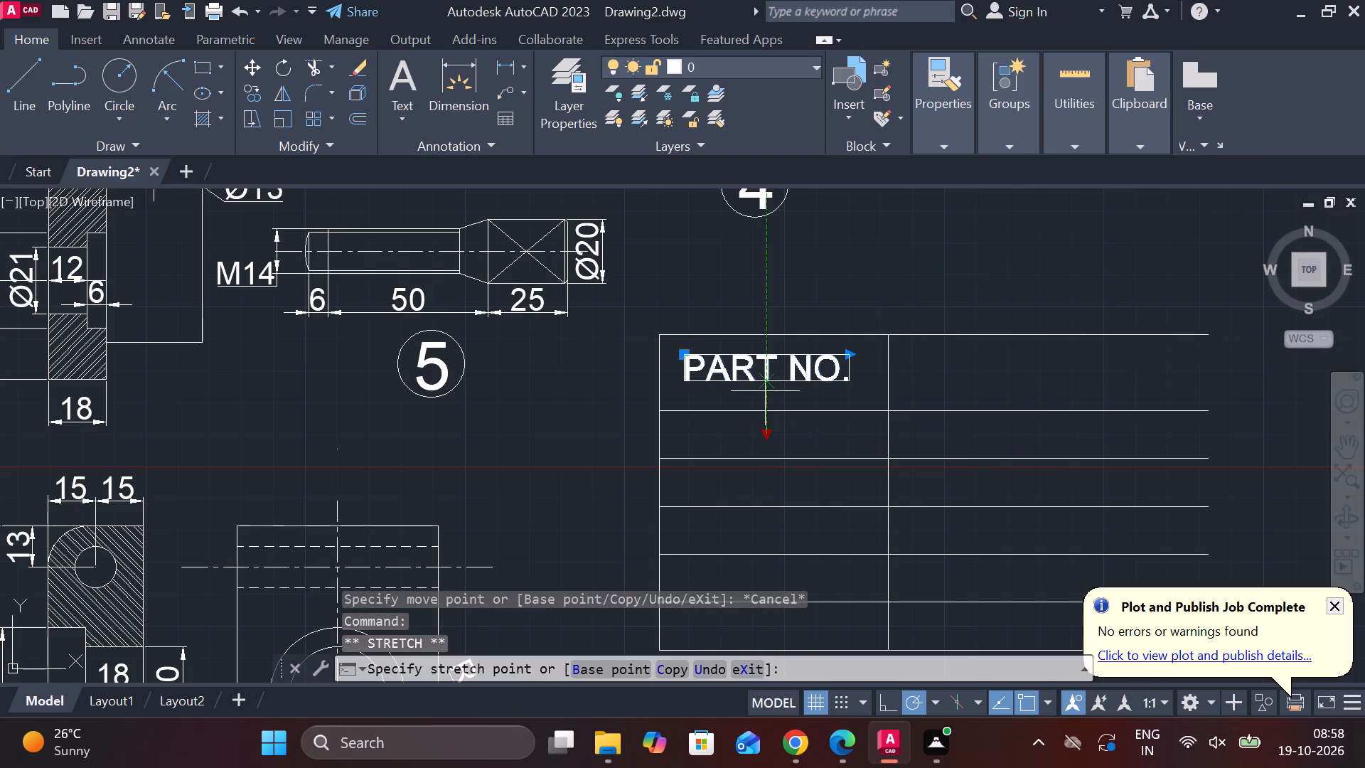
key("Escape")
Add centred multiline text reading "NAME" in the header cell to the right of PART NO.
scroll(906, 408, "down", 1)
middle_click_drag(927, 420, 926, 400)
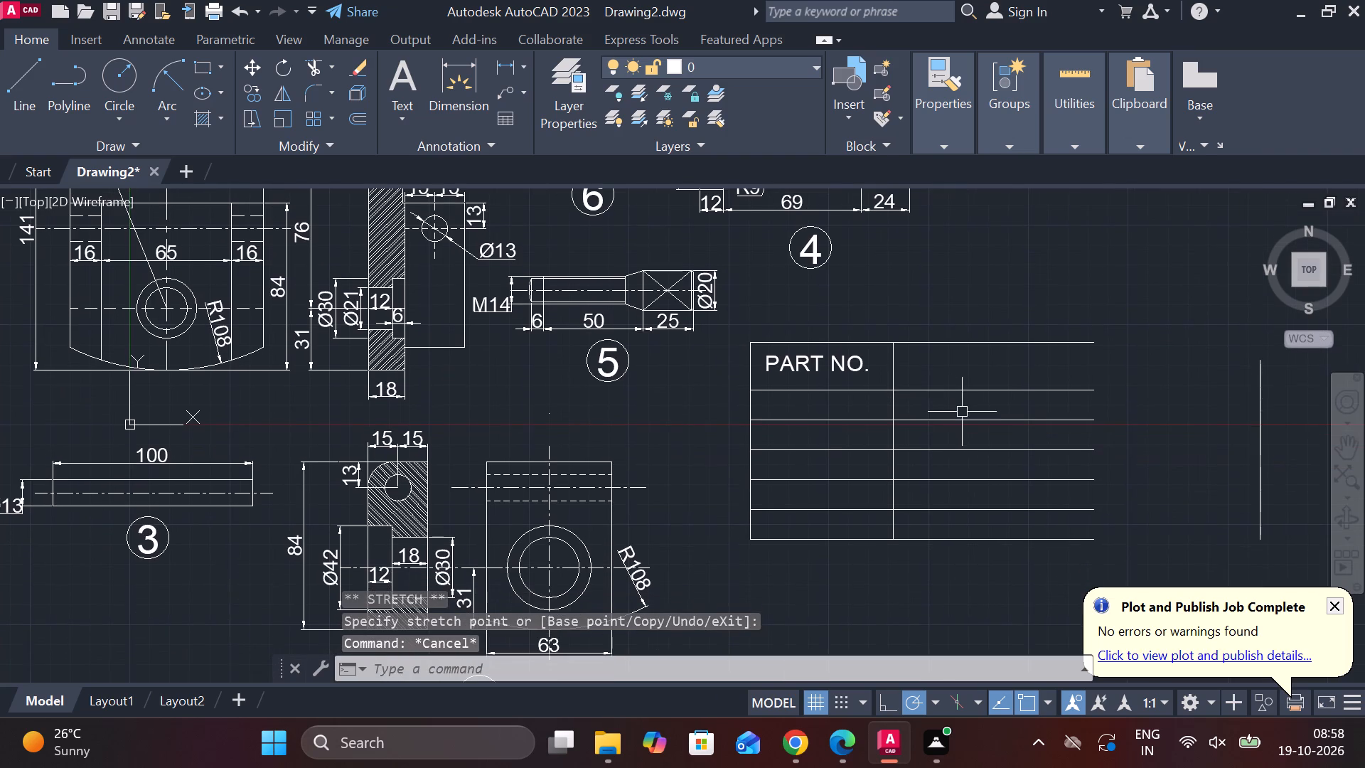
middle_click_drag(1032, 415, 855, 426)
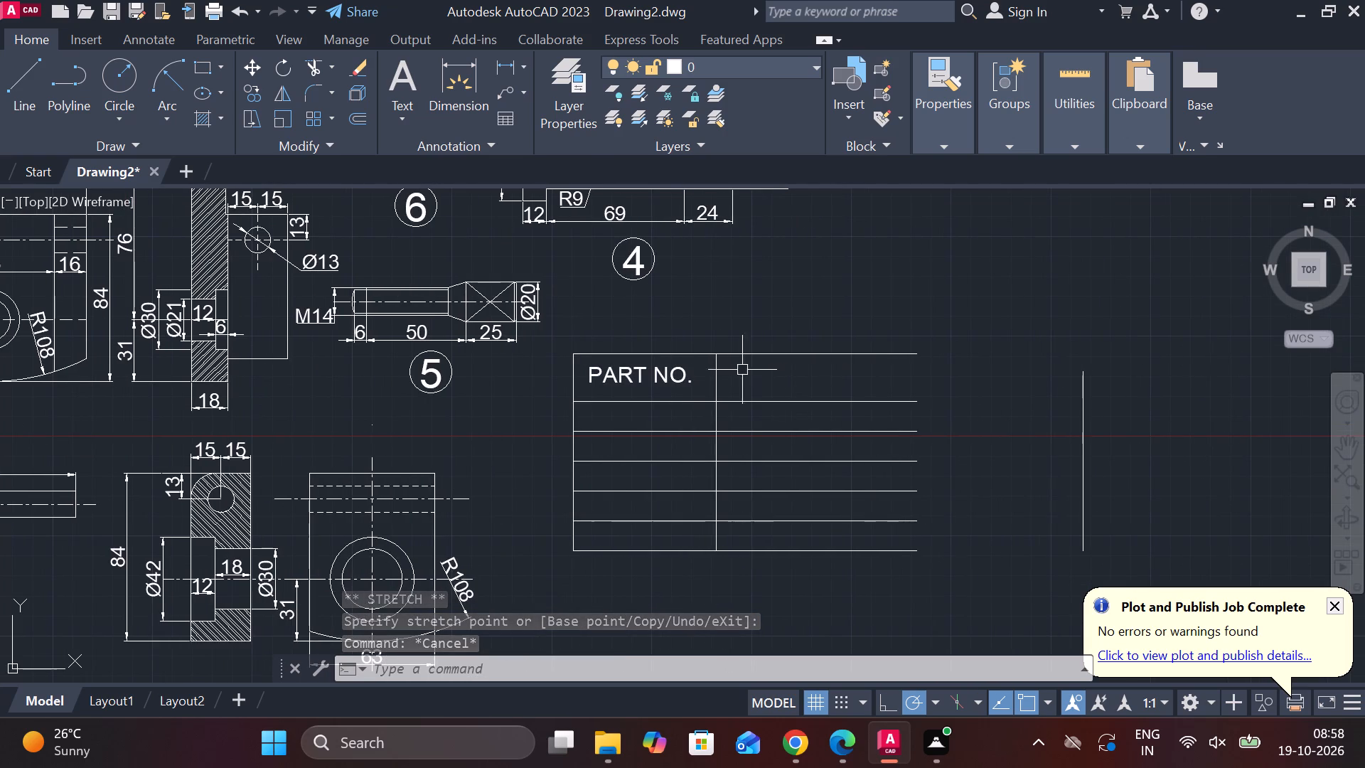
type("MT")
key("space")
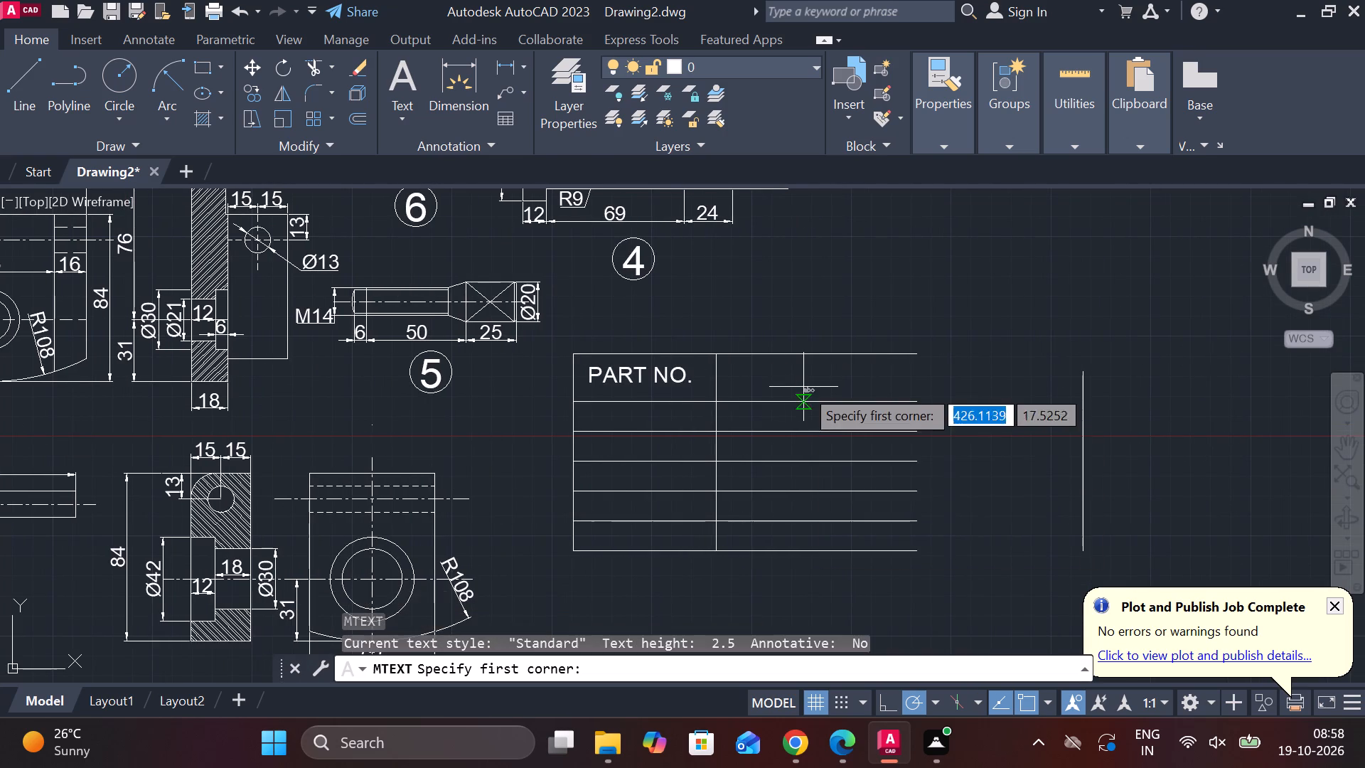
scroll(791, 385, "up", 2)
left_click(690, 339)
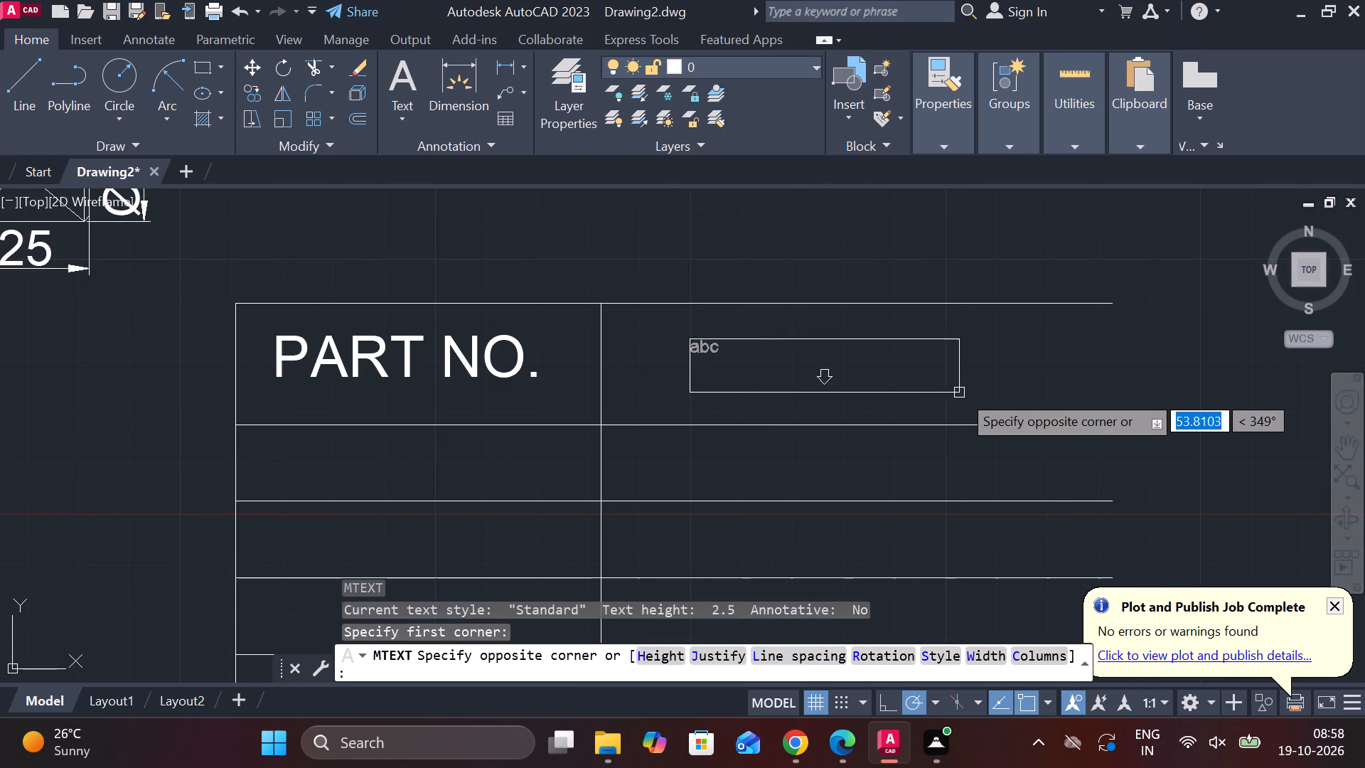
left_click(981, 390)
left_click(690, 127)
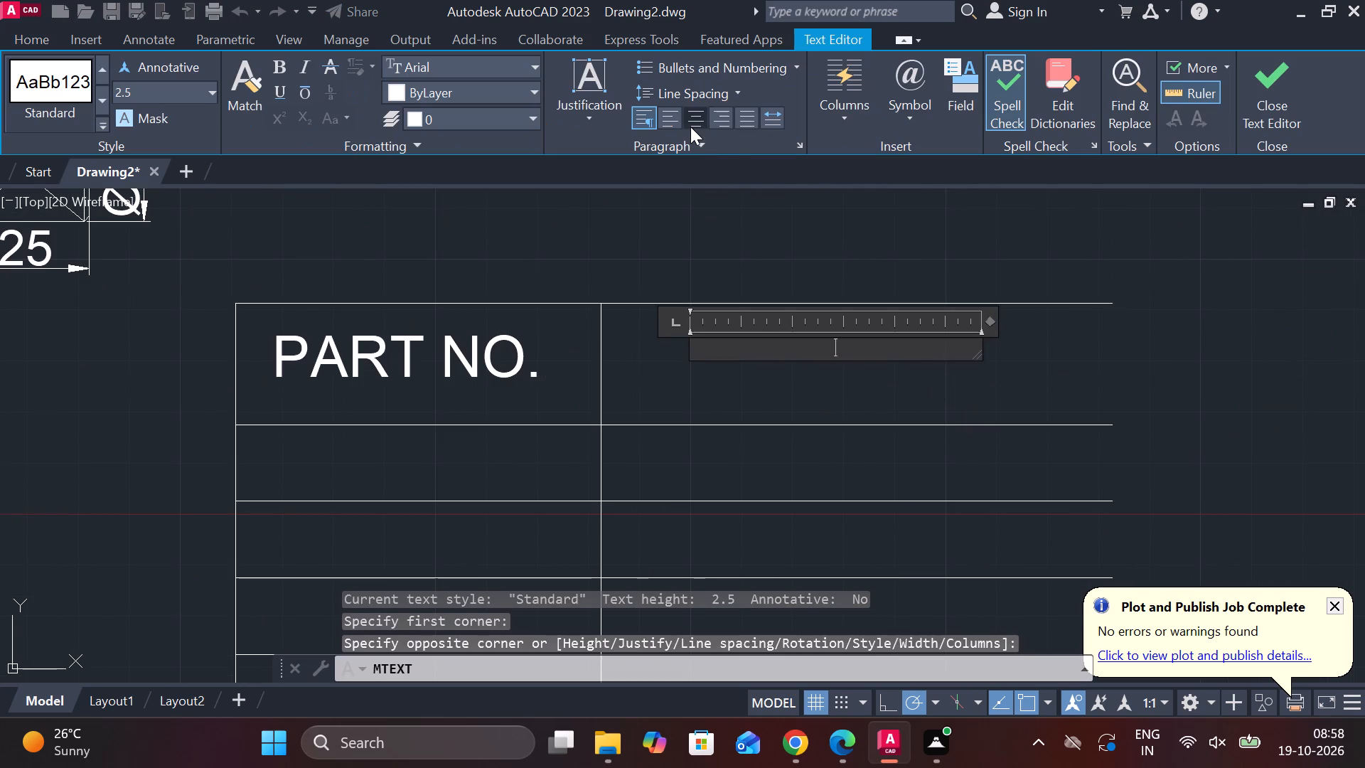
type("NA")
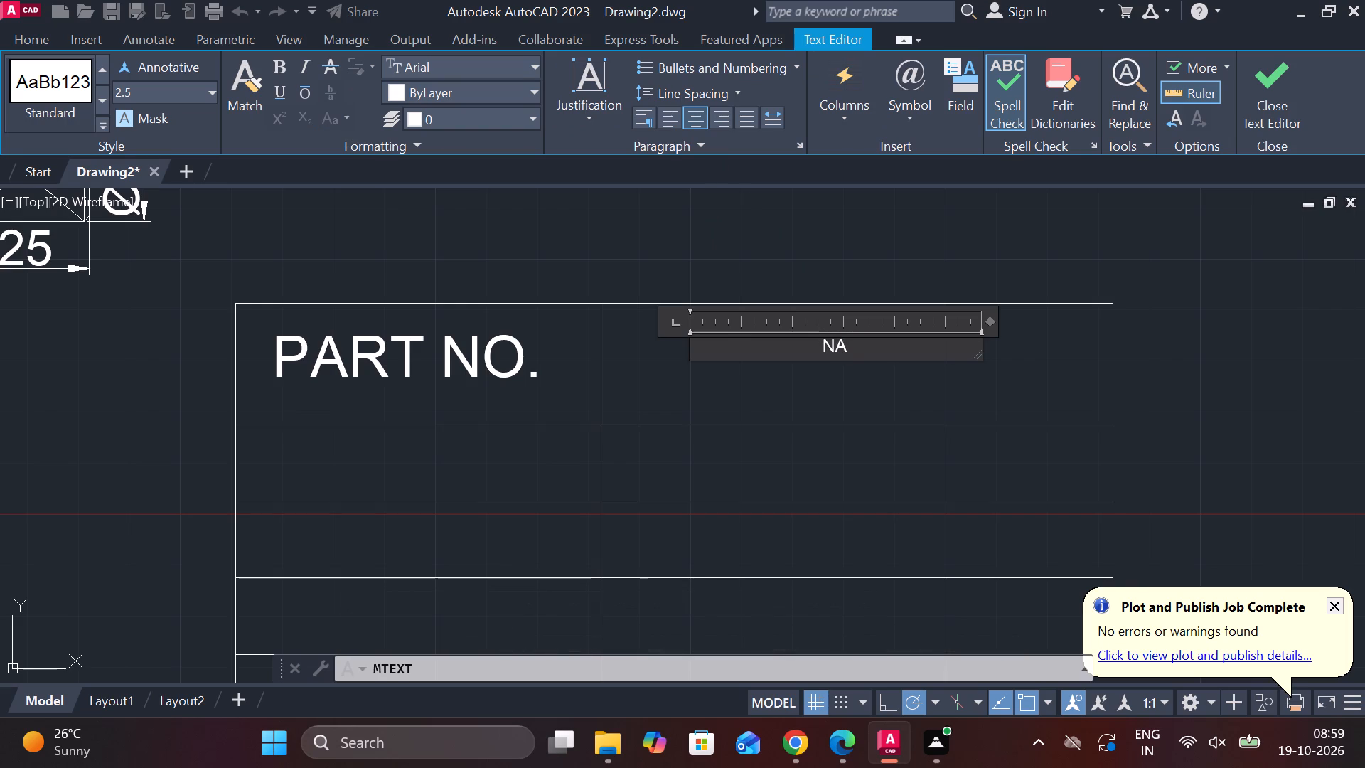
type("ME")
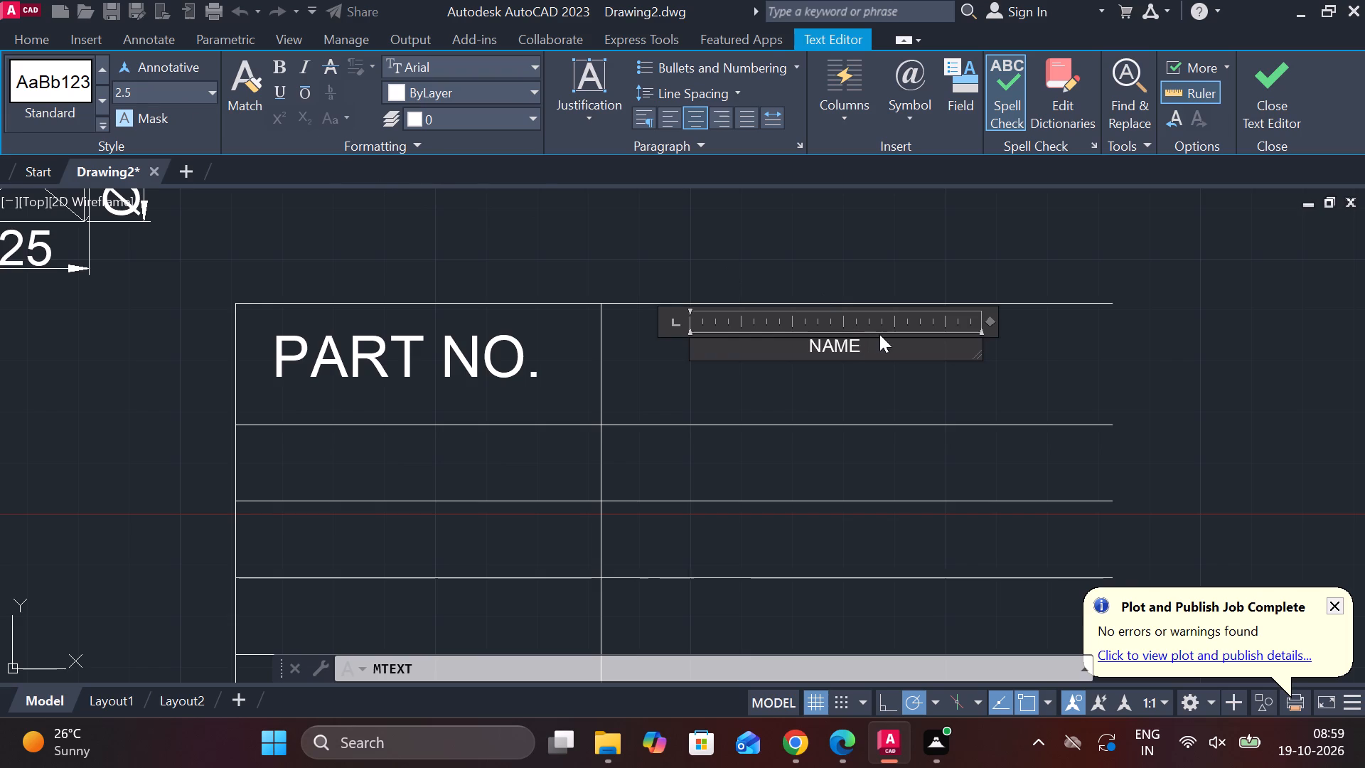
Set the height of the NAME header text to 8 and finish the text.
left_click_drag(874, 344, 764, 341)
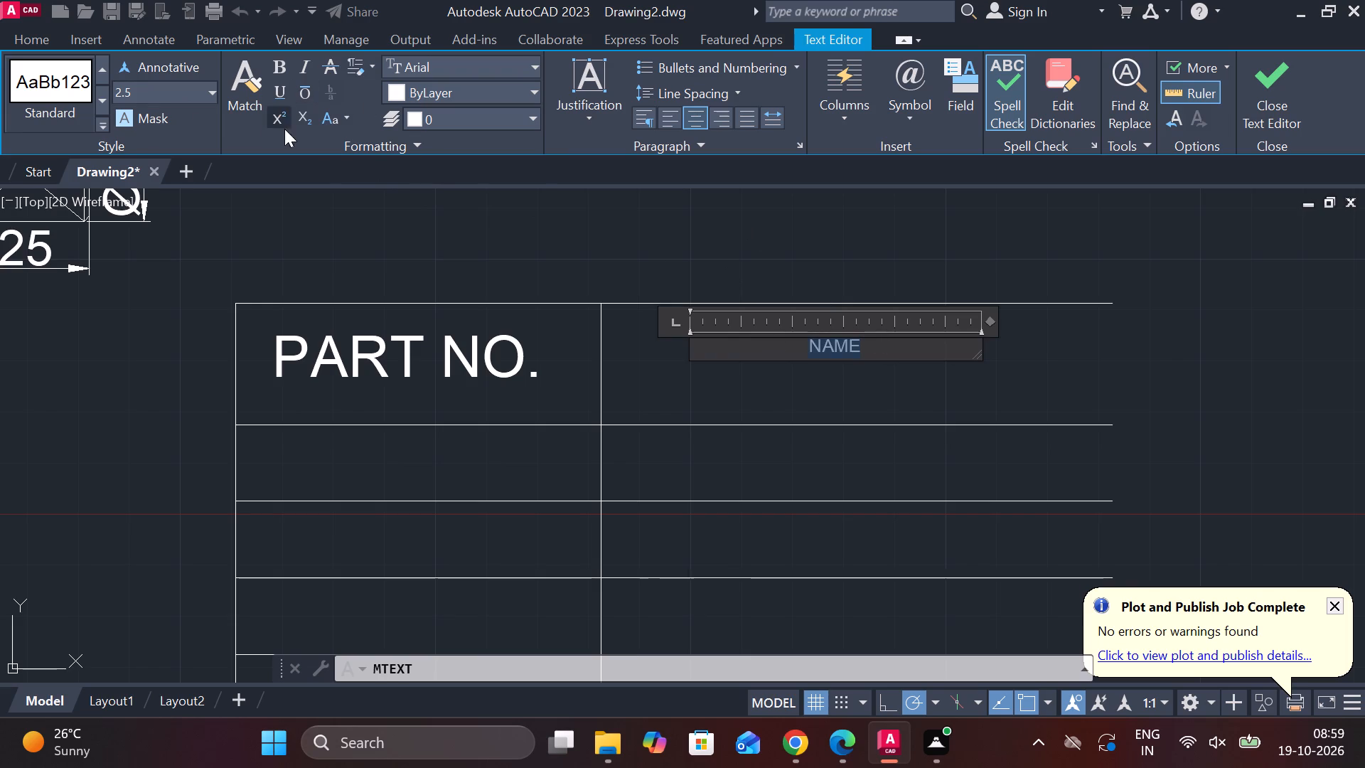
left_click(170, 94)
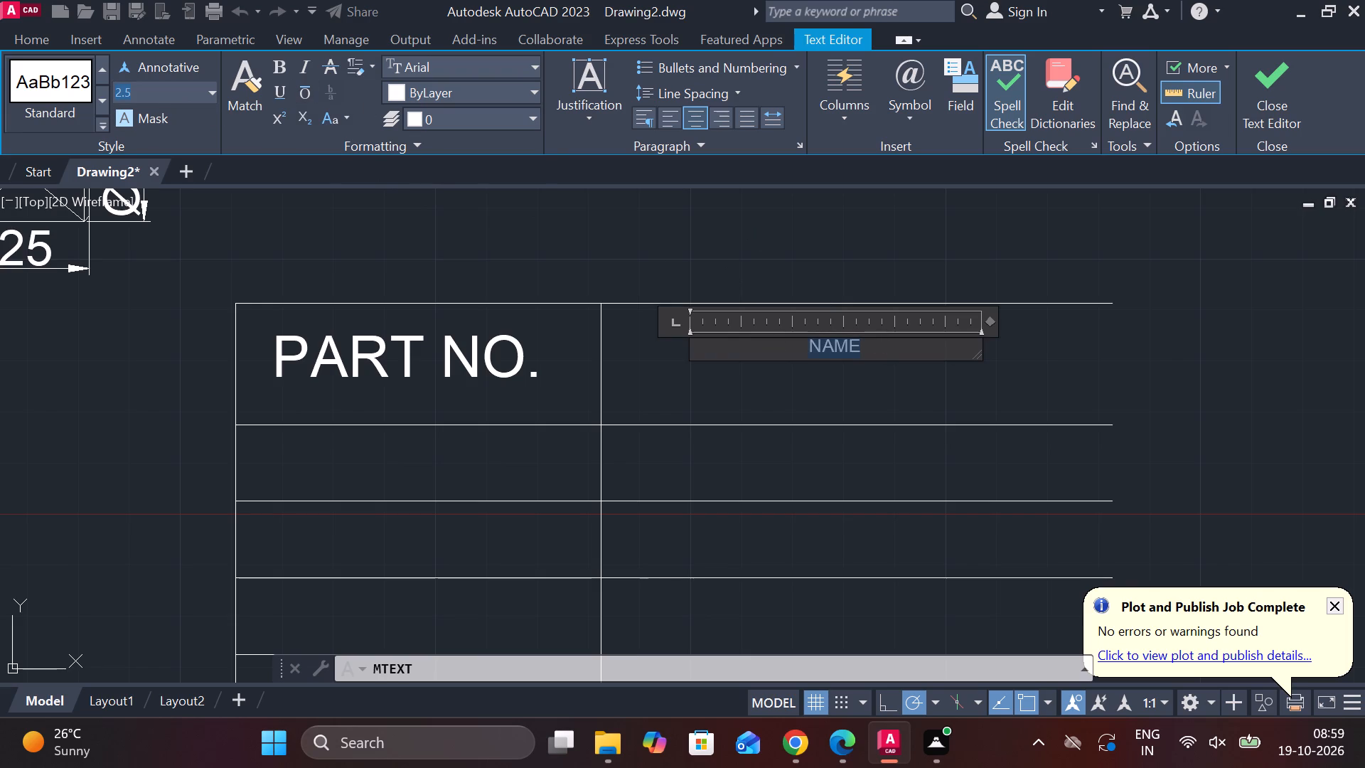
key("8")
key("Return")
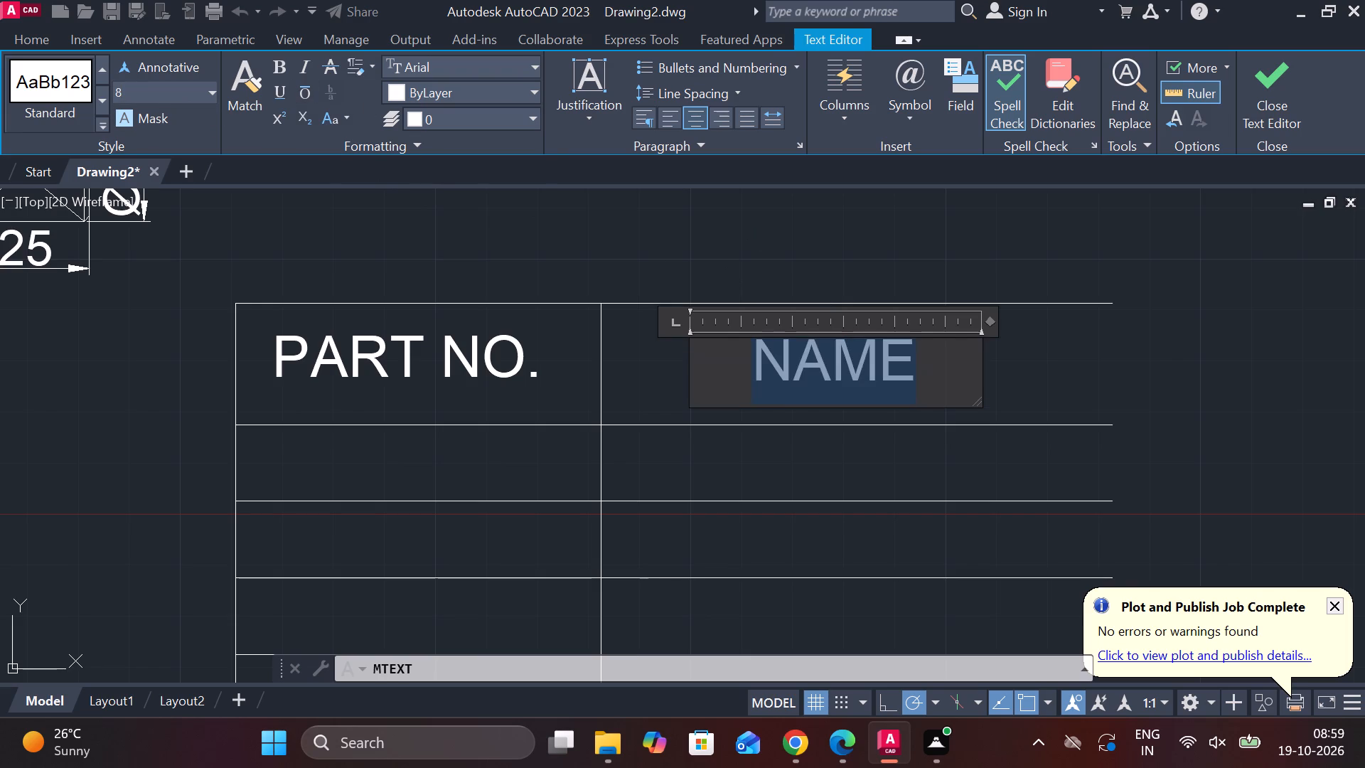
left_click(1258, 83)
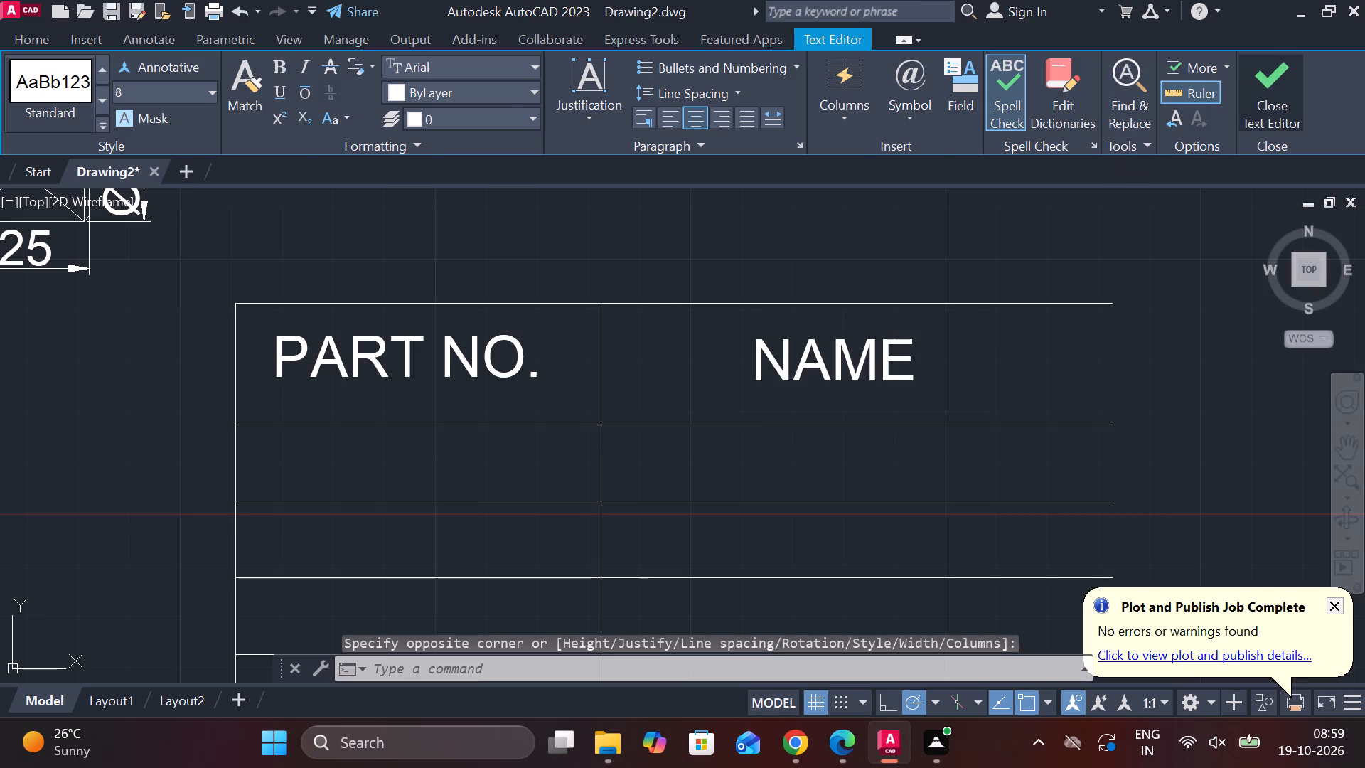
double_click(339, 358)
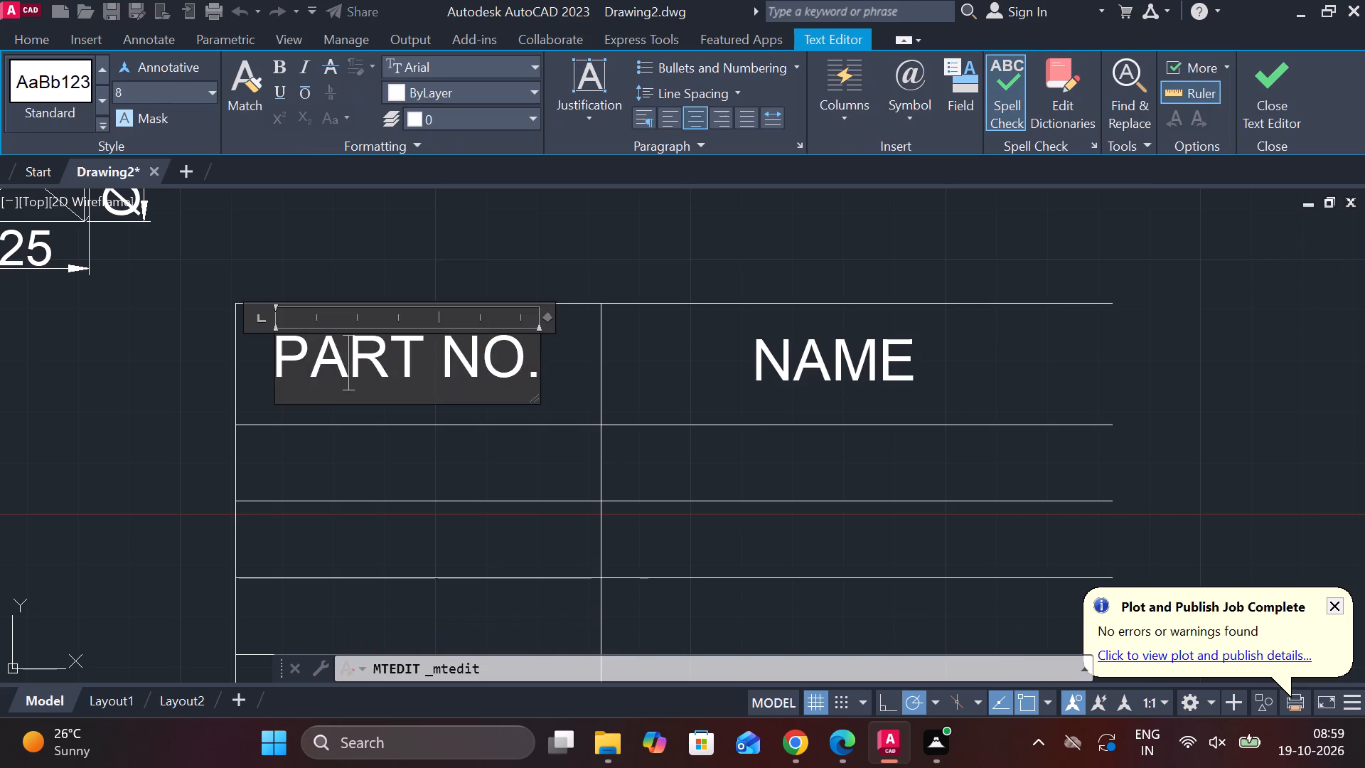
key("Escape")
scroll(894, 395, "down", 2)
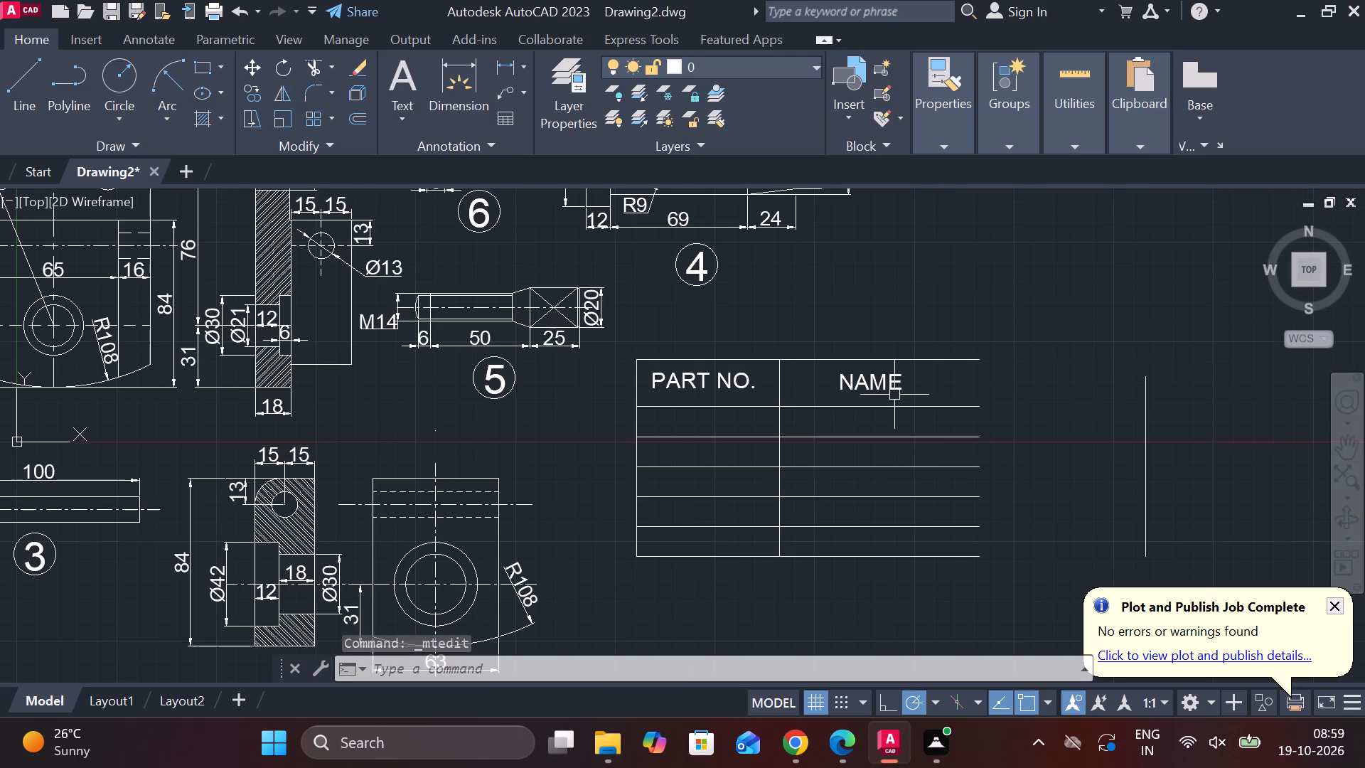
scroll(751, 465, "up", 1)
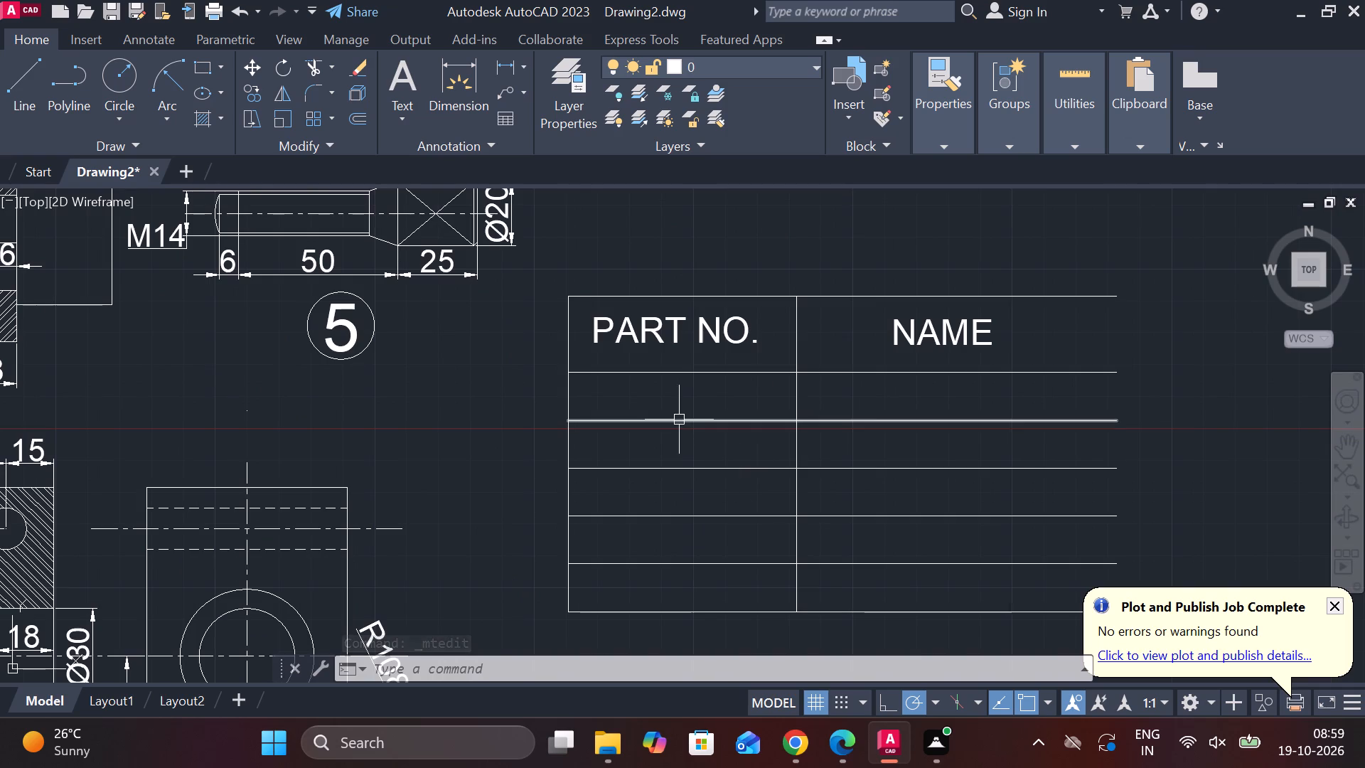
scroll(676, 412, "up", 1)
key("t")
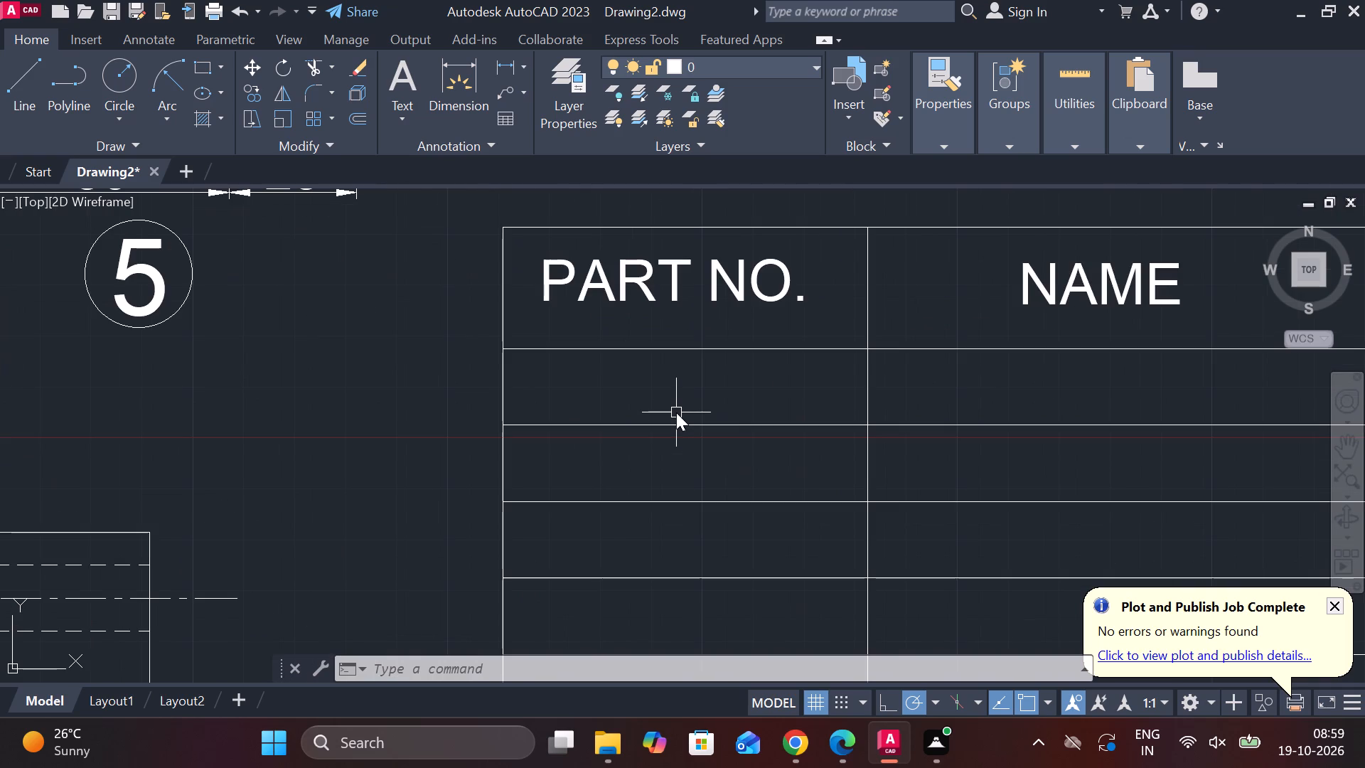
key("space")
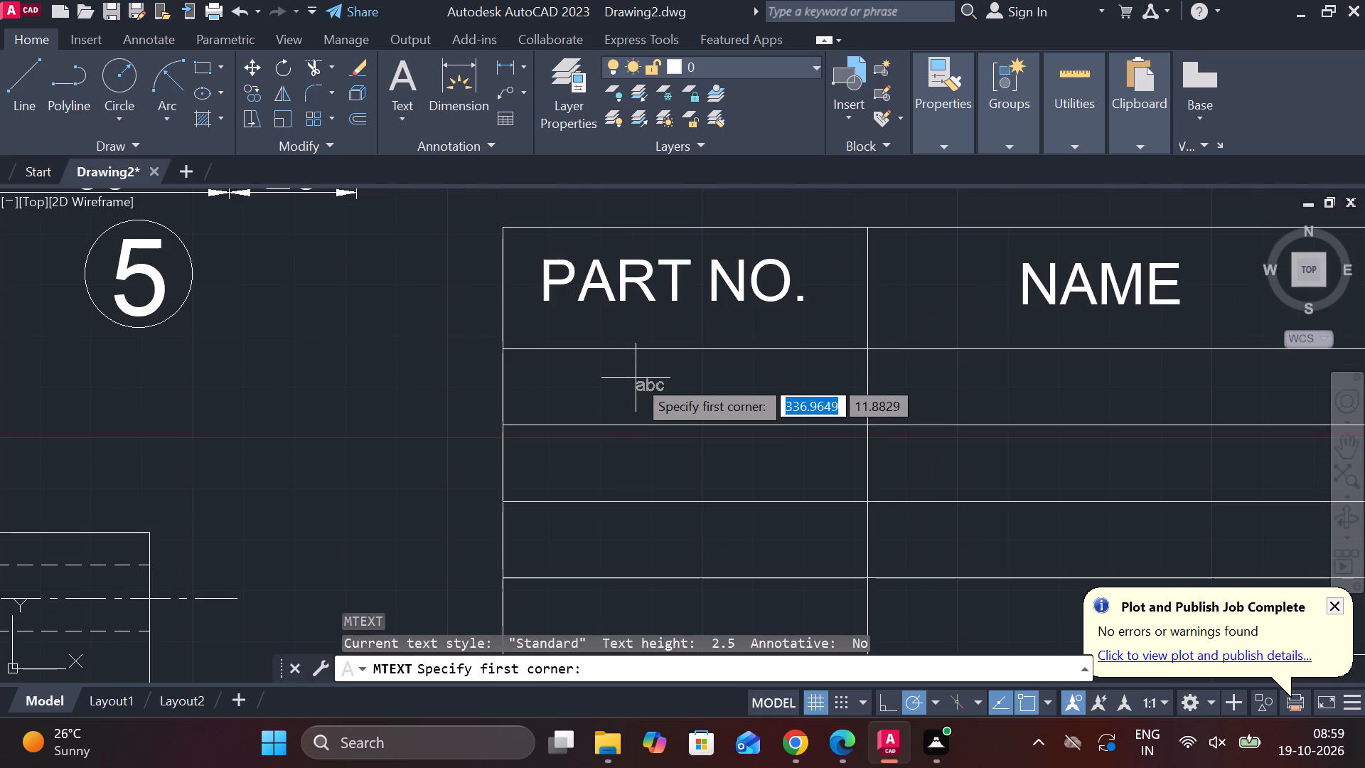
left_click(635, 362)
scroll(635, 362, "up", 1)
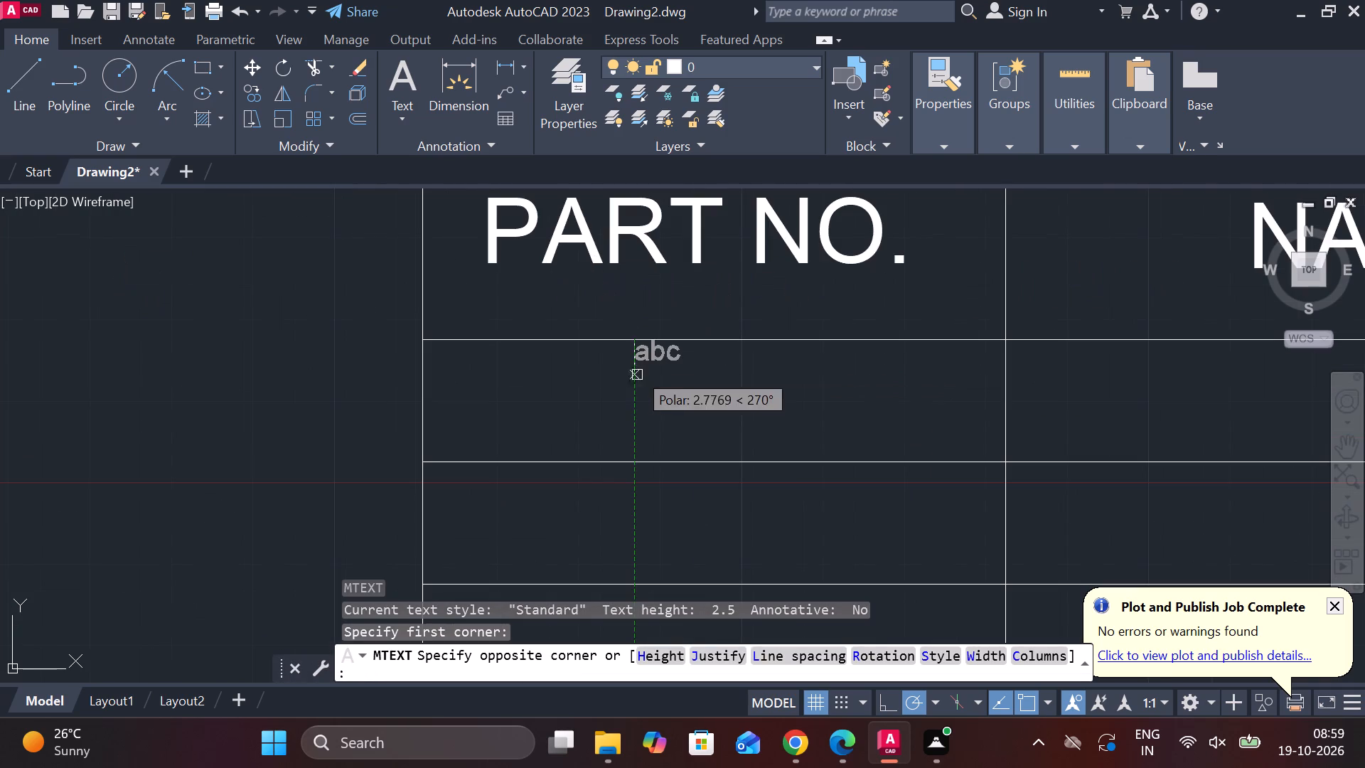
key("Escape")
Add centred multiline text reading "1" in the first cell below the PART NO. header.
type("T")
key("space")
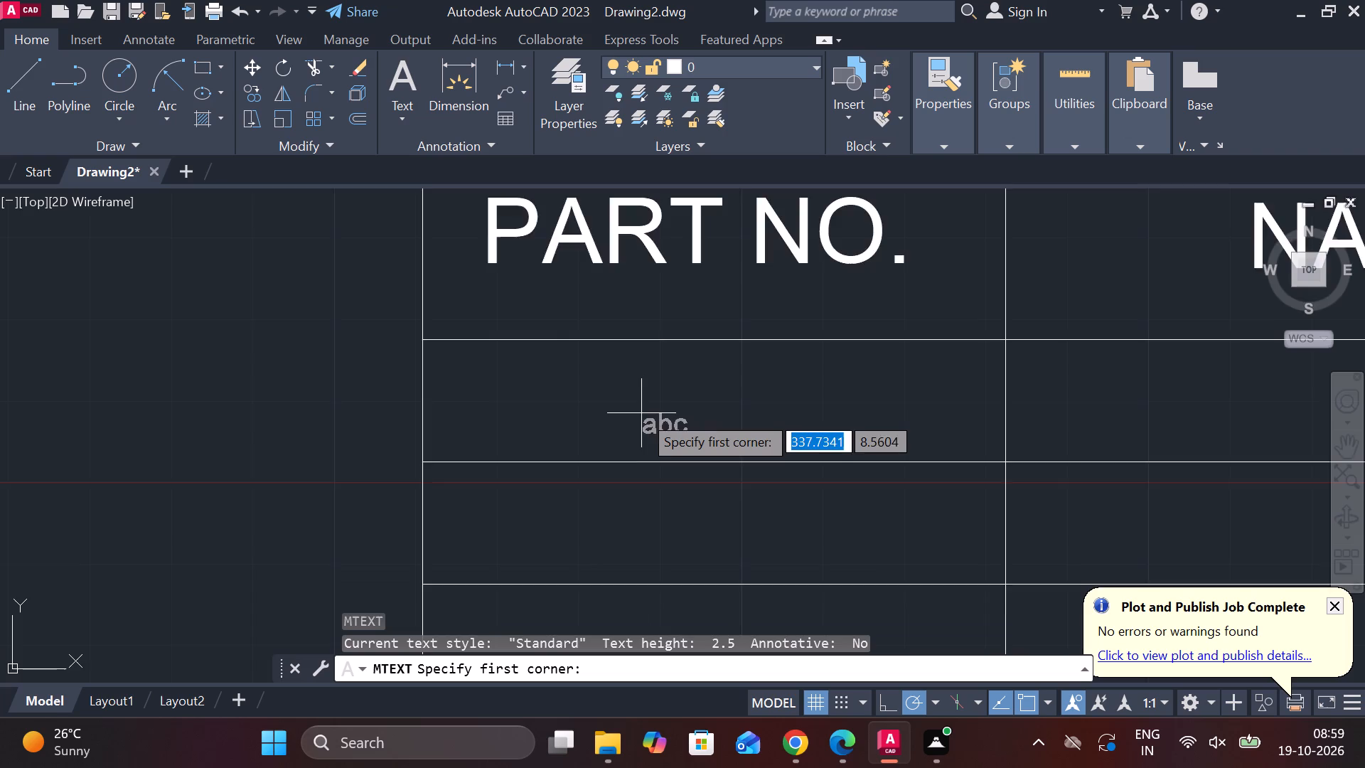
scroll(641, 411, "up", 2)
left_click(590, 311)
left_click(825, 447)
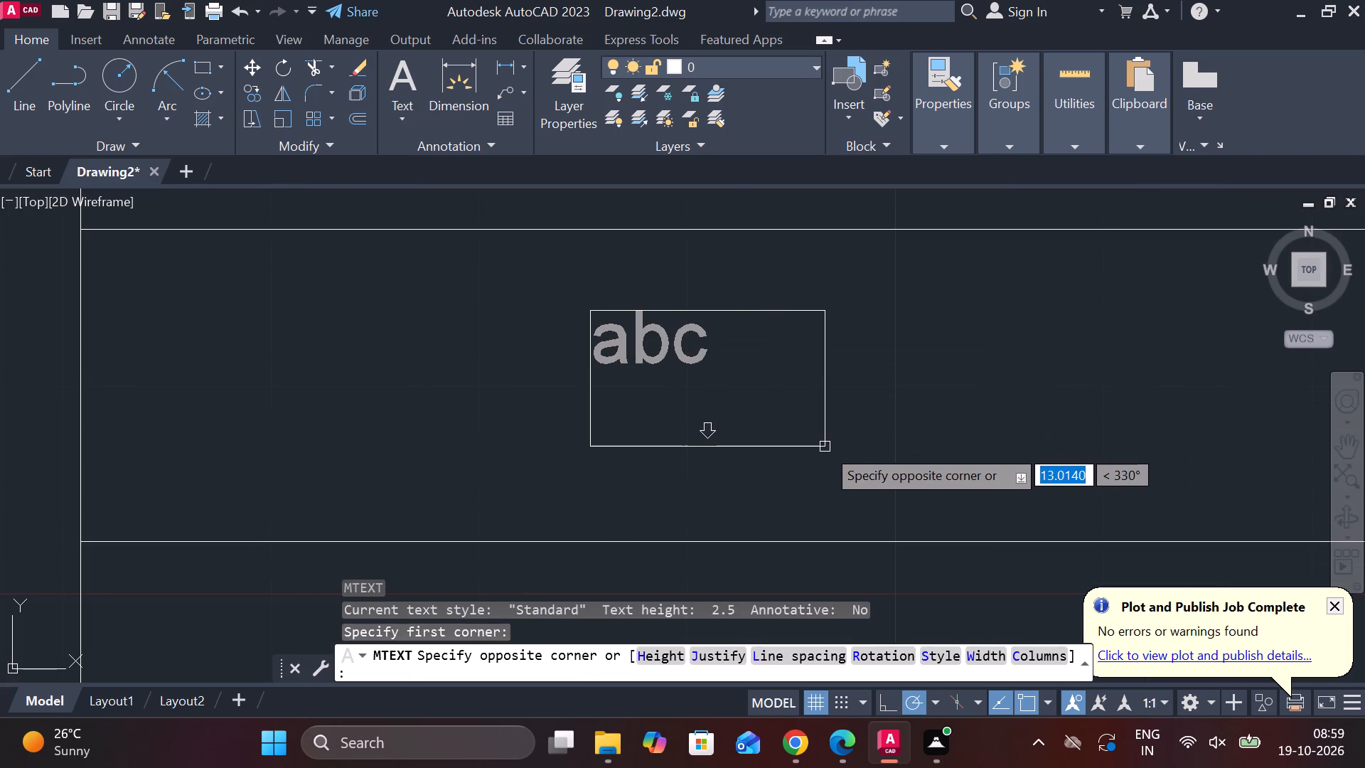
scroll(825, 448, "down", 1)
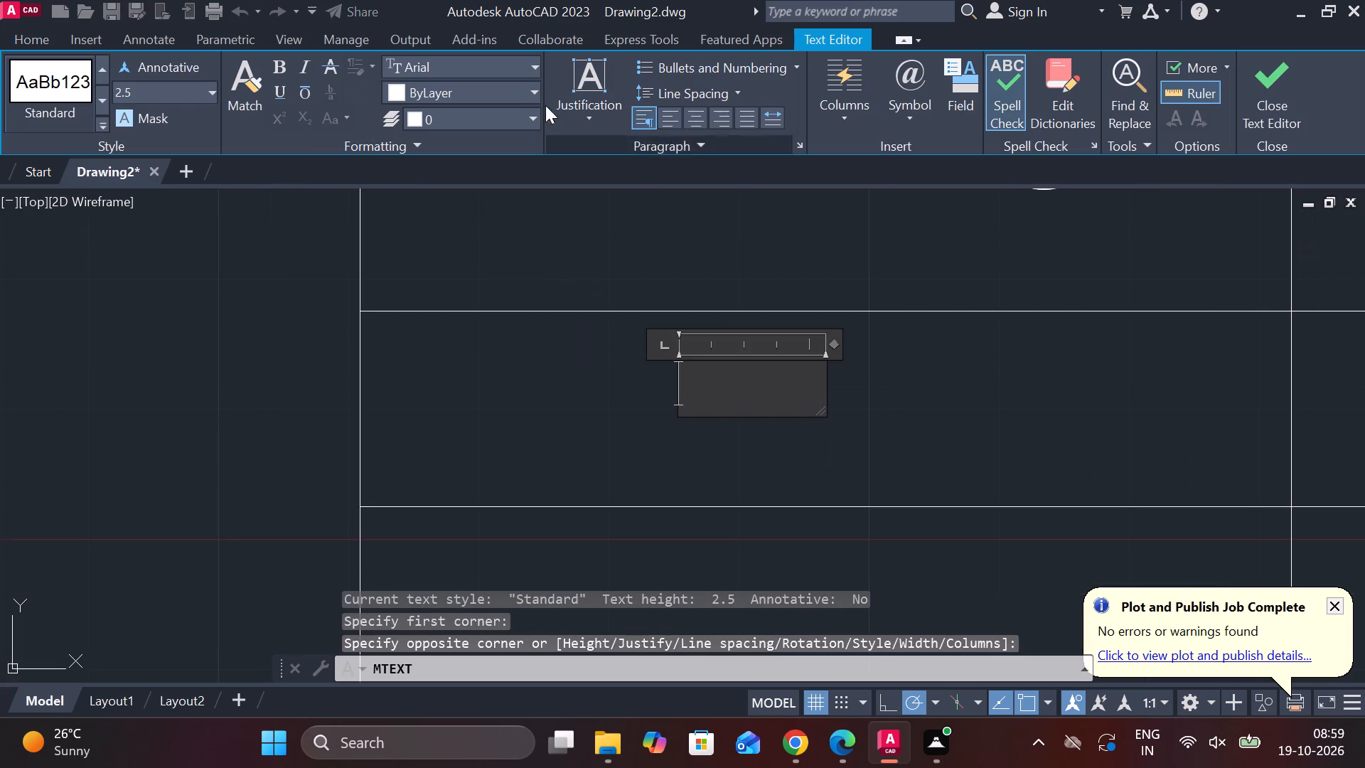
left_click(684, 120)
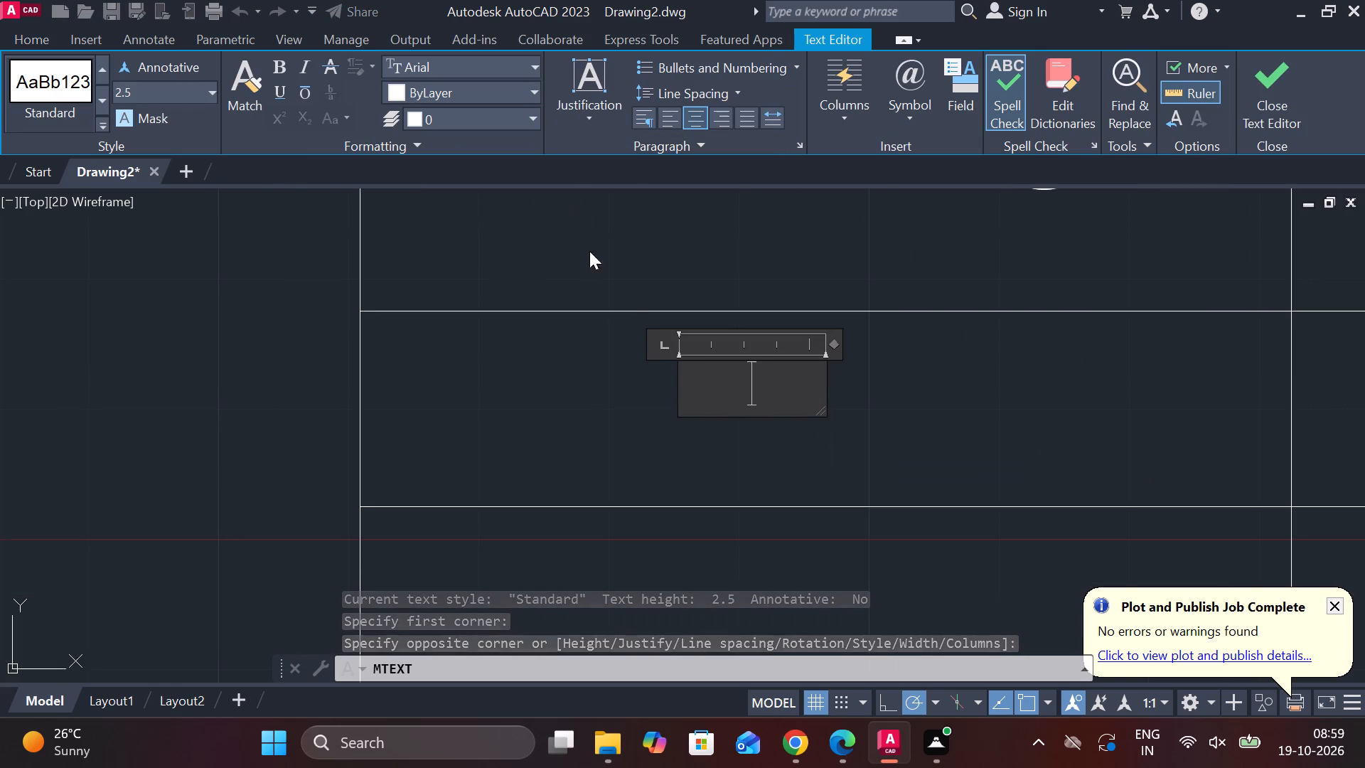
key("1")
Set the height of the "1" text to 8 and finish the text.
left_click_drag(161, 100, 136, 100)
key("8")
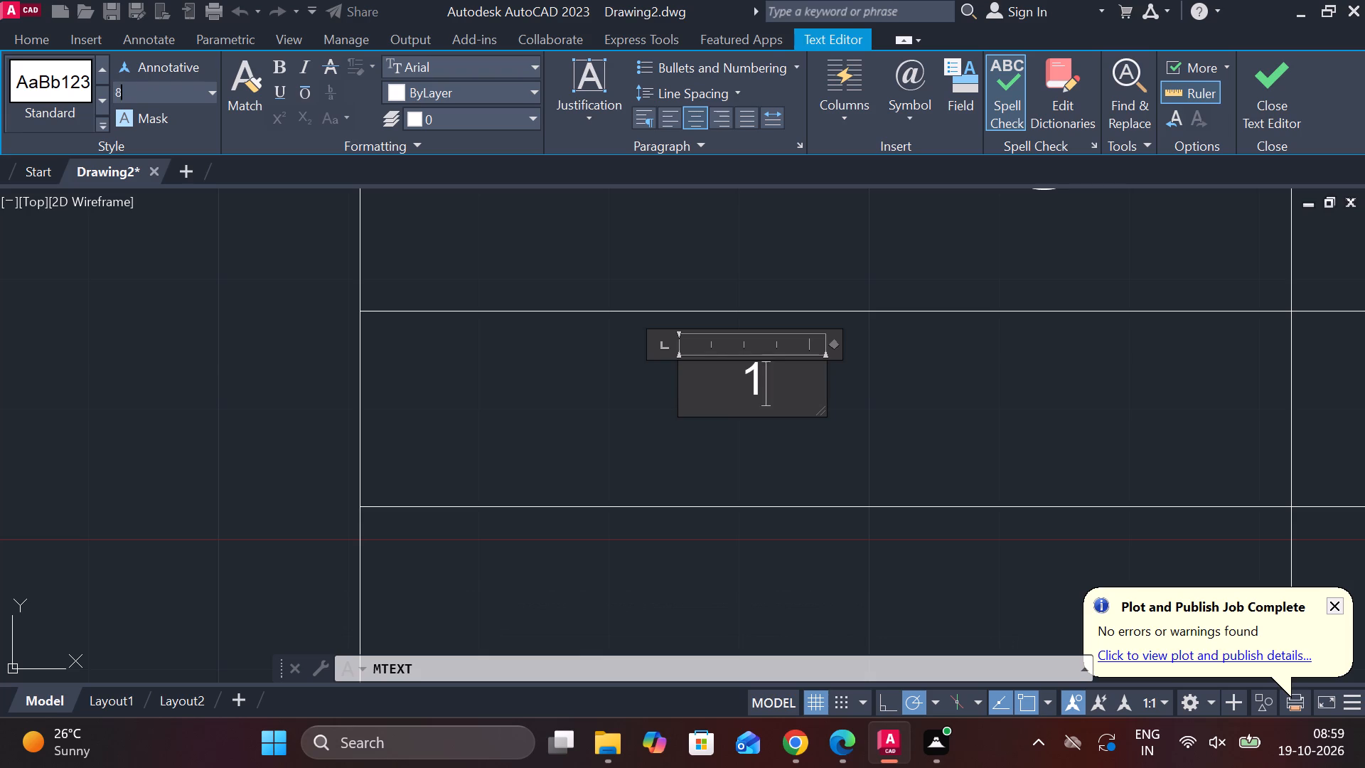
key("Return")
left_click_drag(766, 378, 711, 380)
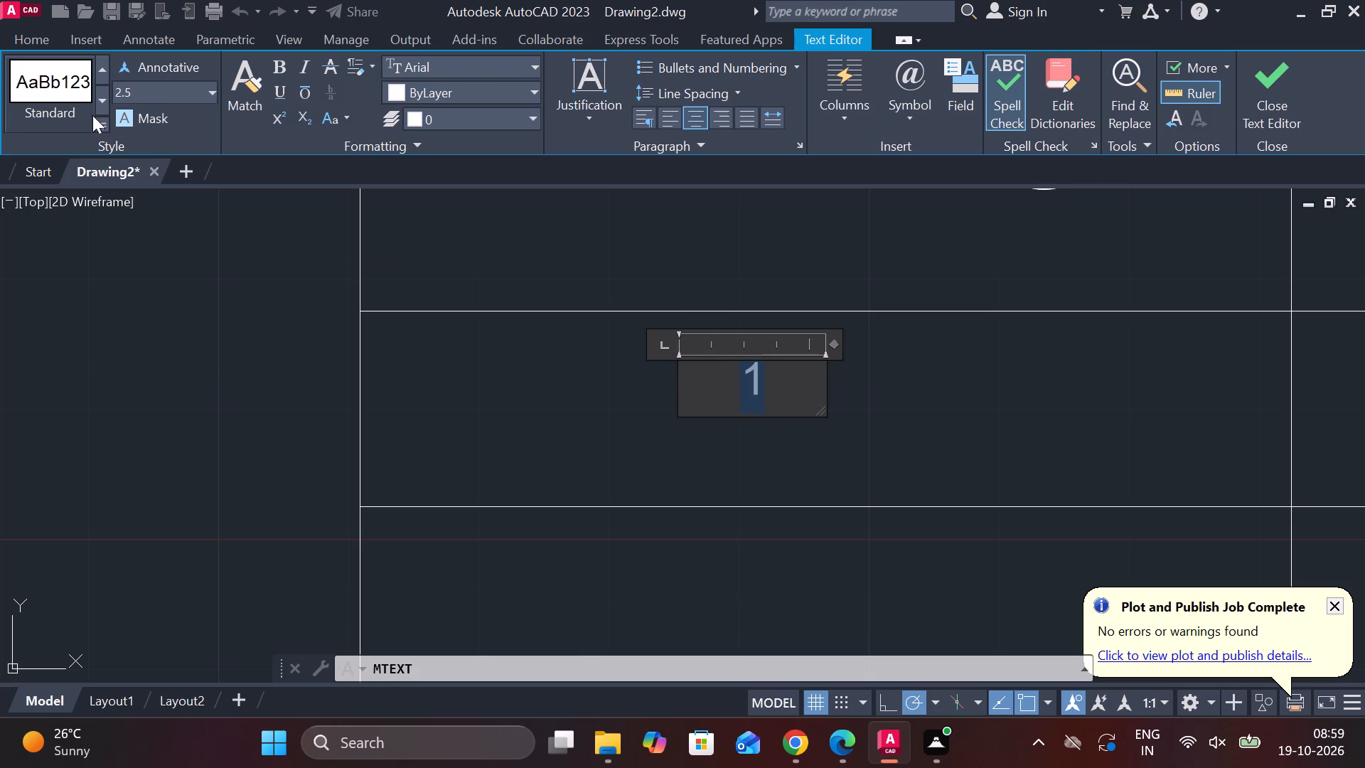
left_click_drag(148, 90, 70, 90)
key("8")
key("Return")
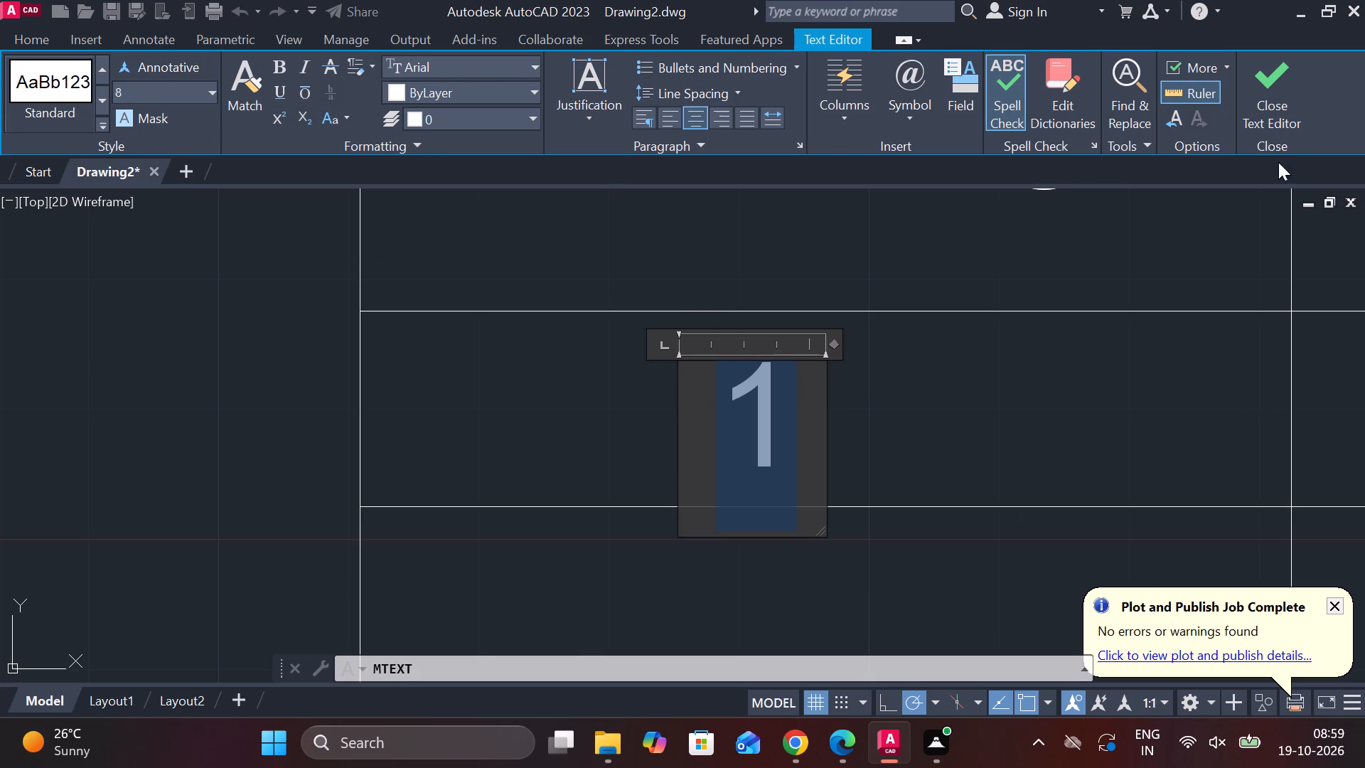
left_click(1270, 111)
Copy the "1" text straight down into each of the four rows below it in the PART NO. column.
scroll(828, 479, "down", 3)
scroll(831, 494, "up", 1)
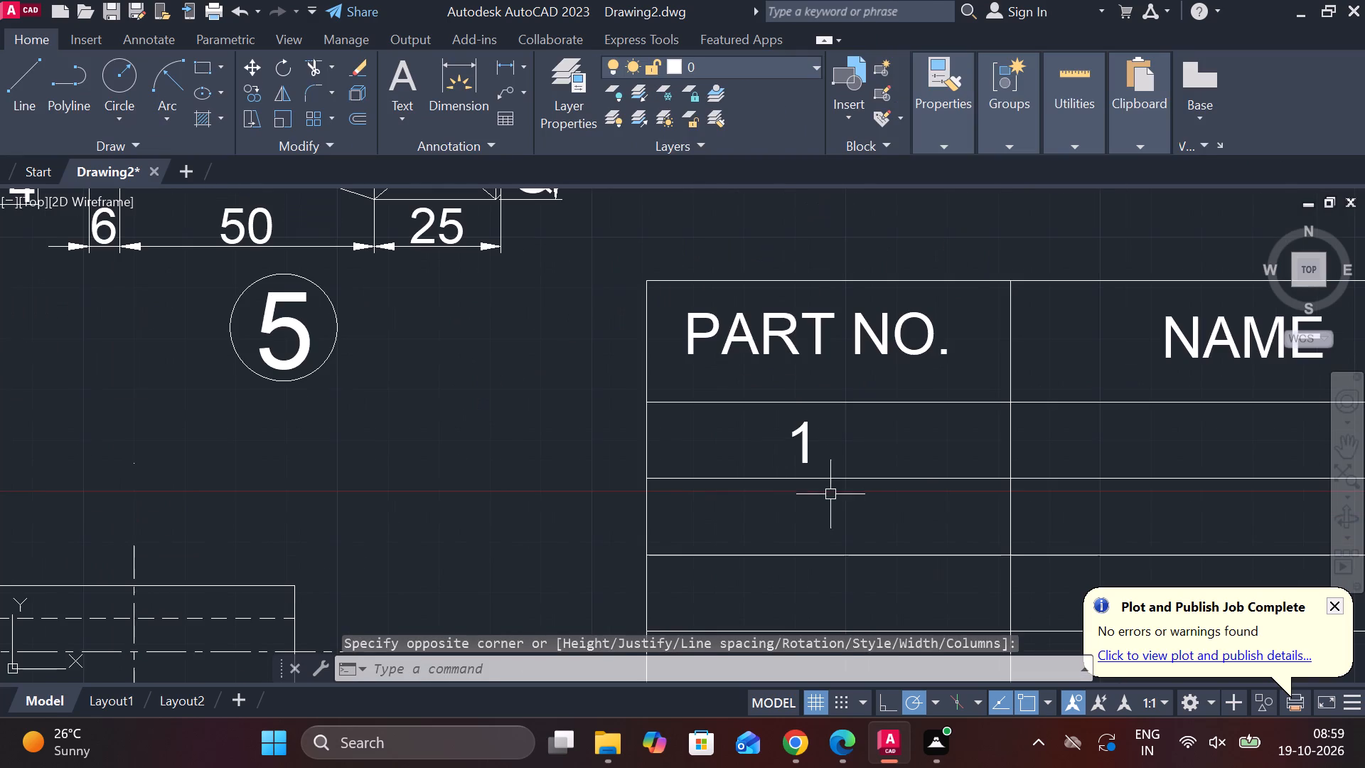
left_click(808, 438)
type("CO")
key("Return")
left_click(872, 432)
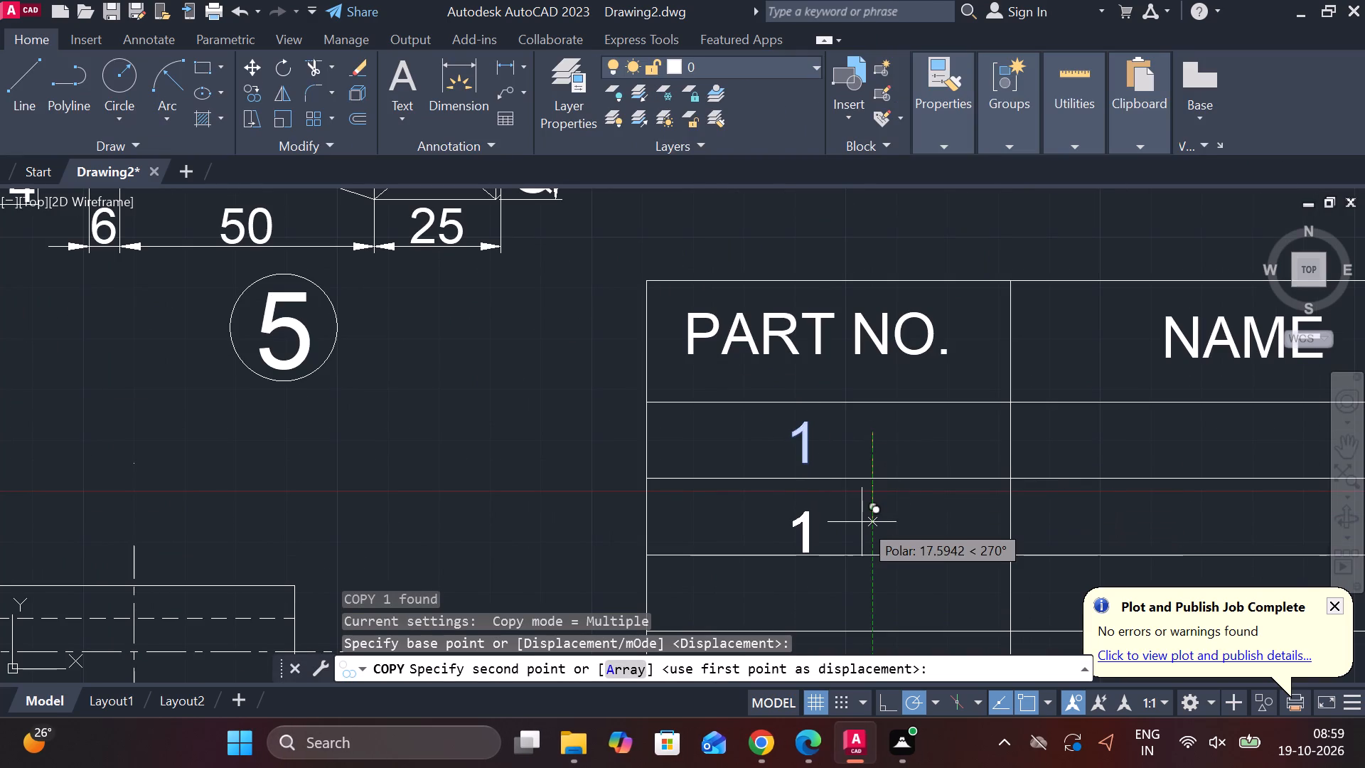
left_click(864, 505)
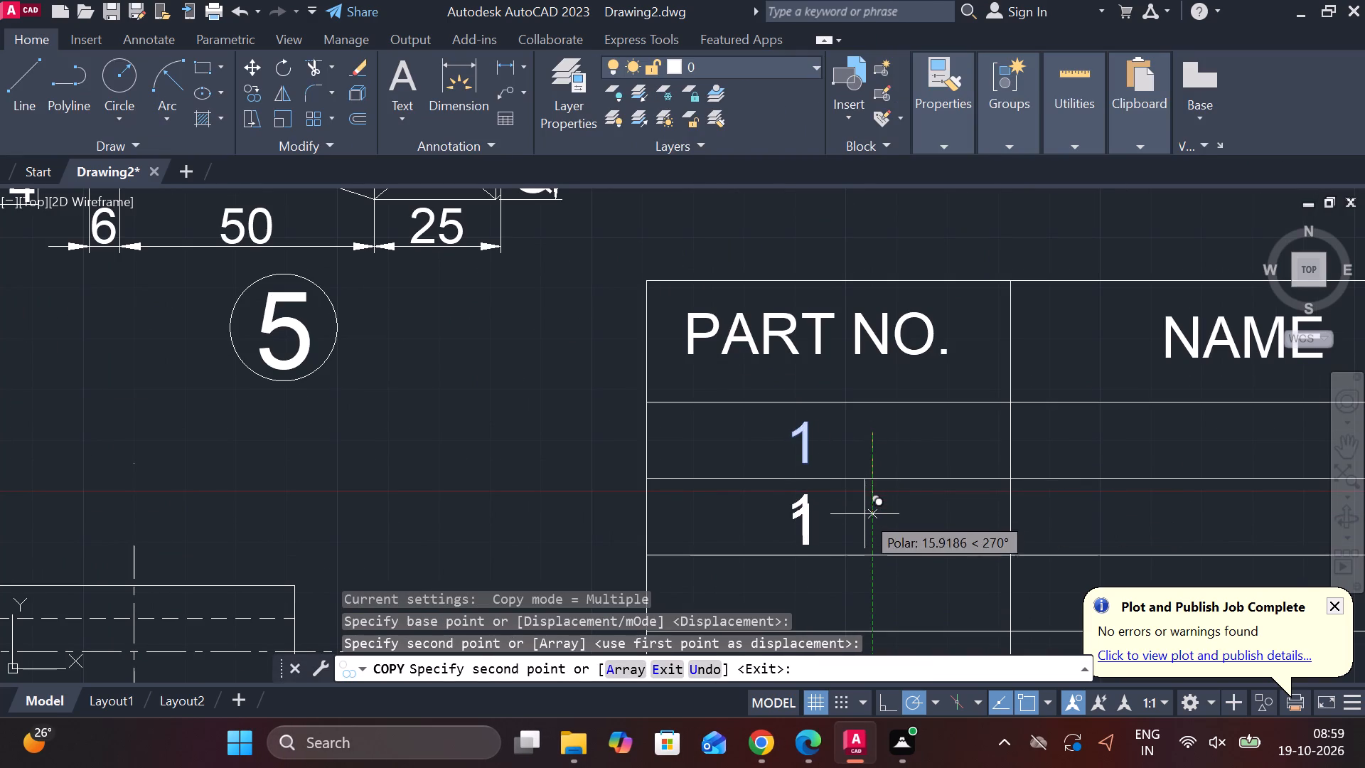
middle_click_drag(864, 521, 857, 439)
left_click(862, 495)
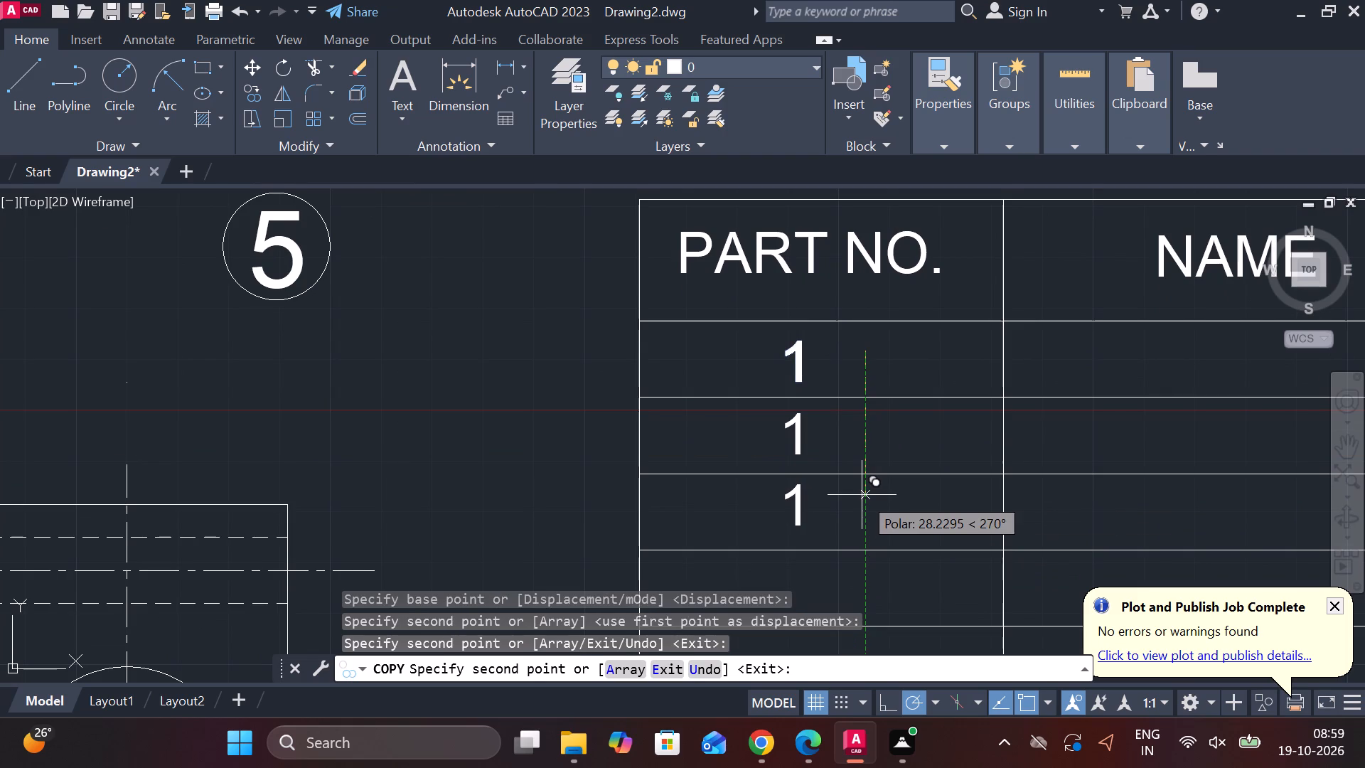
middle_click_drag(862, 495, 859, 424)
left_click(867, 502)
middle_click_drag(867, 502, 867, 498)
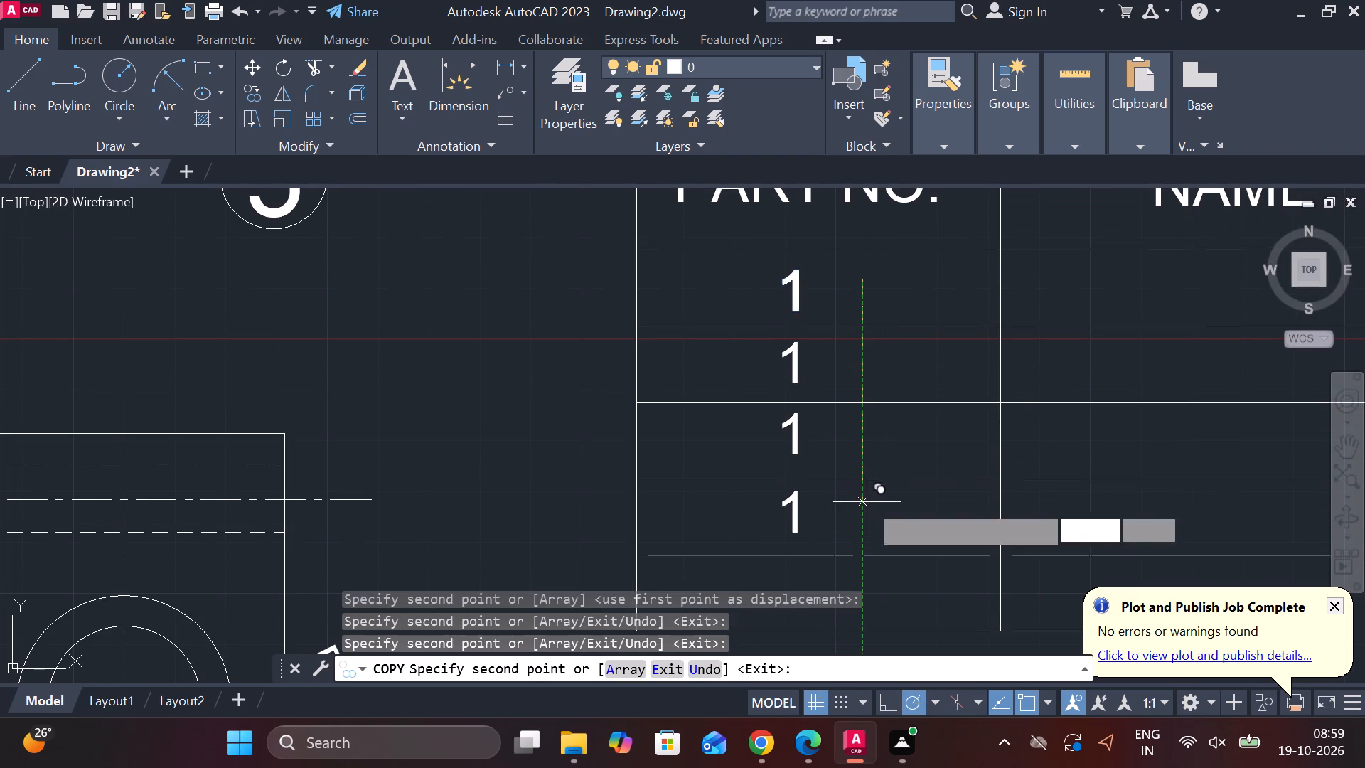
middle_click_drag(867, 498, 865, 435)
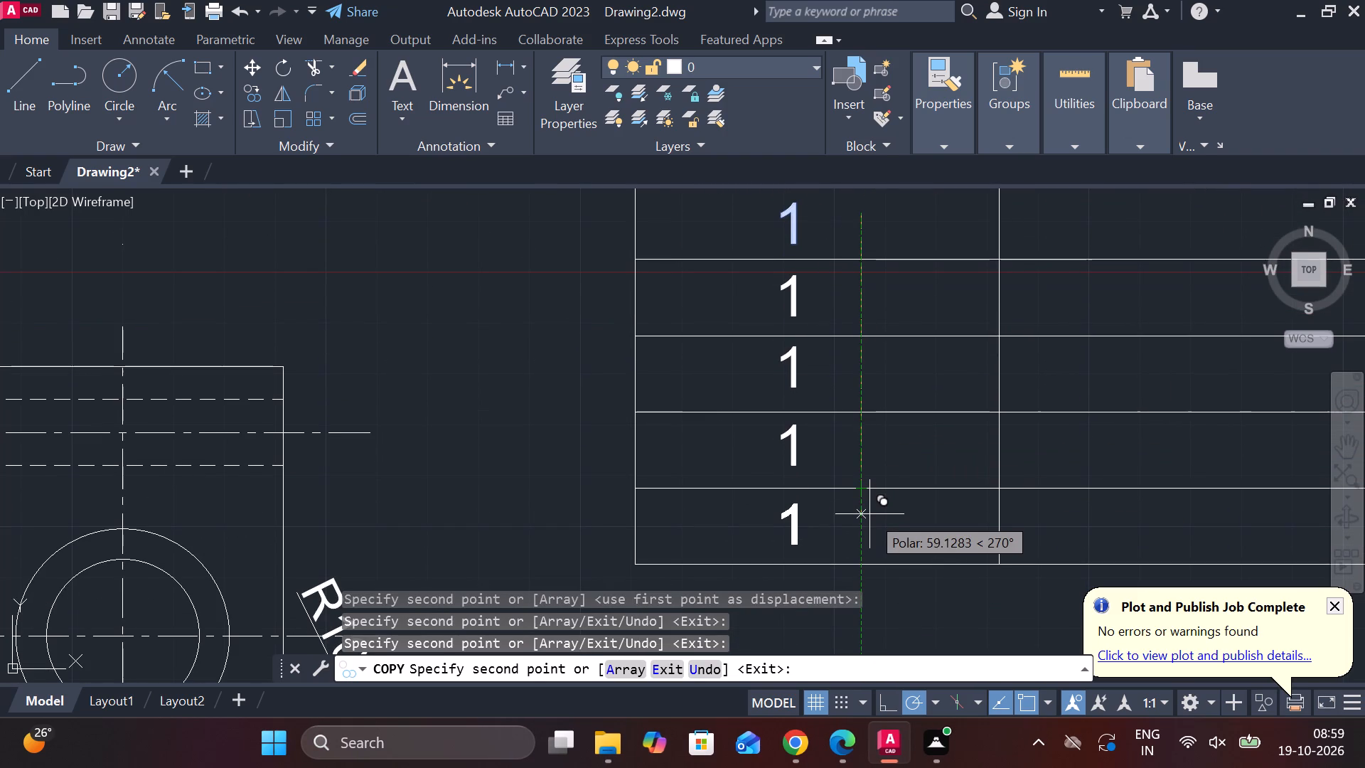
left_click(869, 514)
key("Escape")
Change the number in the second row of the PART NO. column to 2.
scroll(904, 391, "down", 1)
middle_click_drag(904, 391, 858, 439)
scroll(758, 371, "up", 1)
middle_click_drag(824, 390, 687, 276)
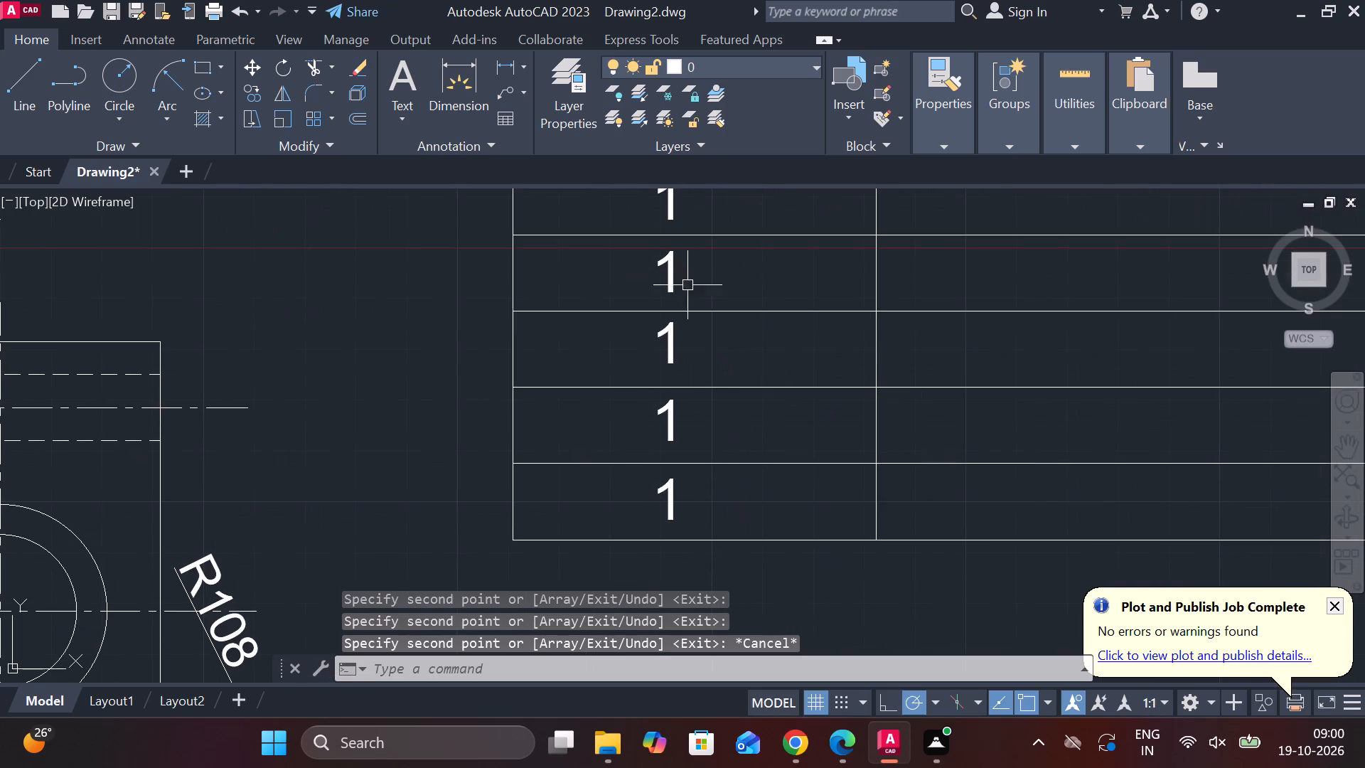
scroll(732, 400, "up", 1)
scroll(732, 400, "down", 3)
scroll(705, 372, "up", 2)
double_click(712, 306)
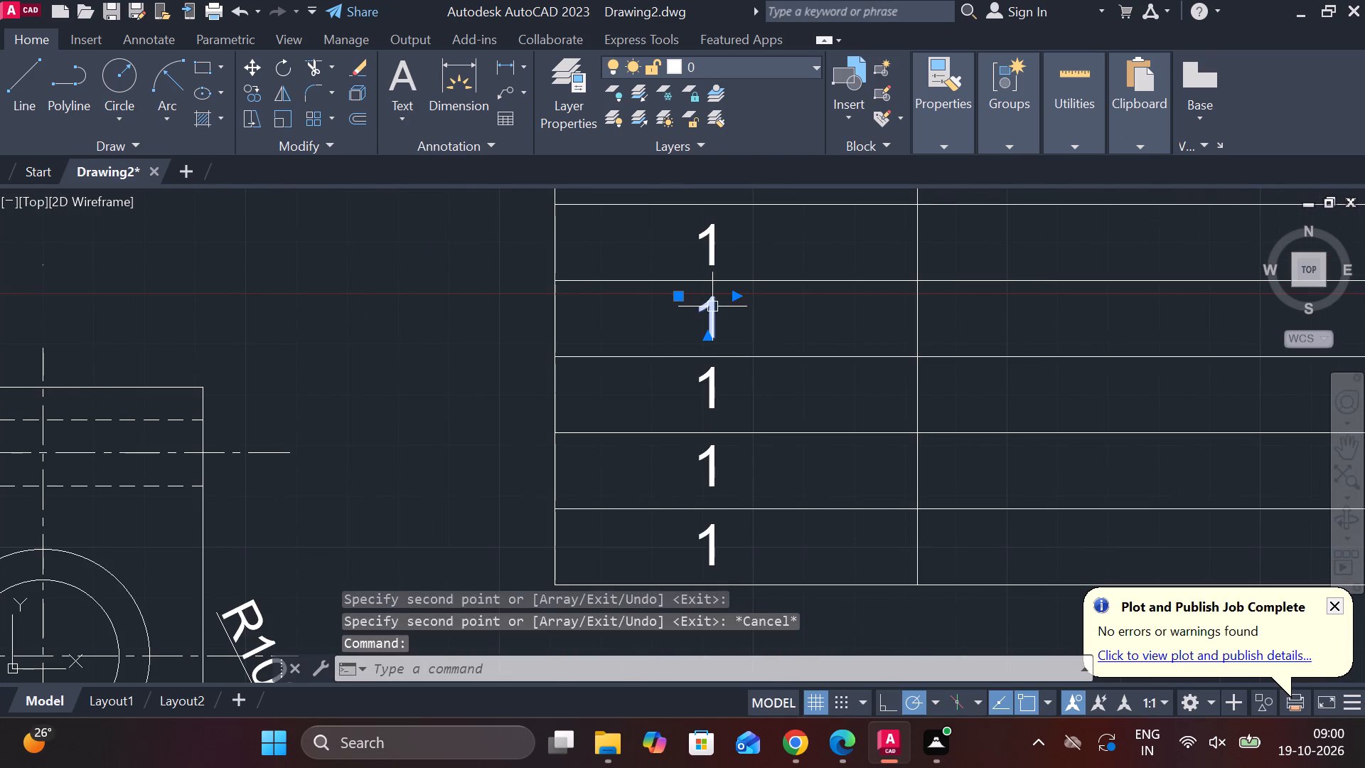
key("BackSpace")
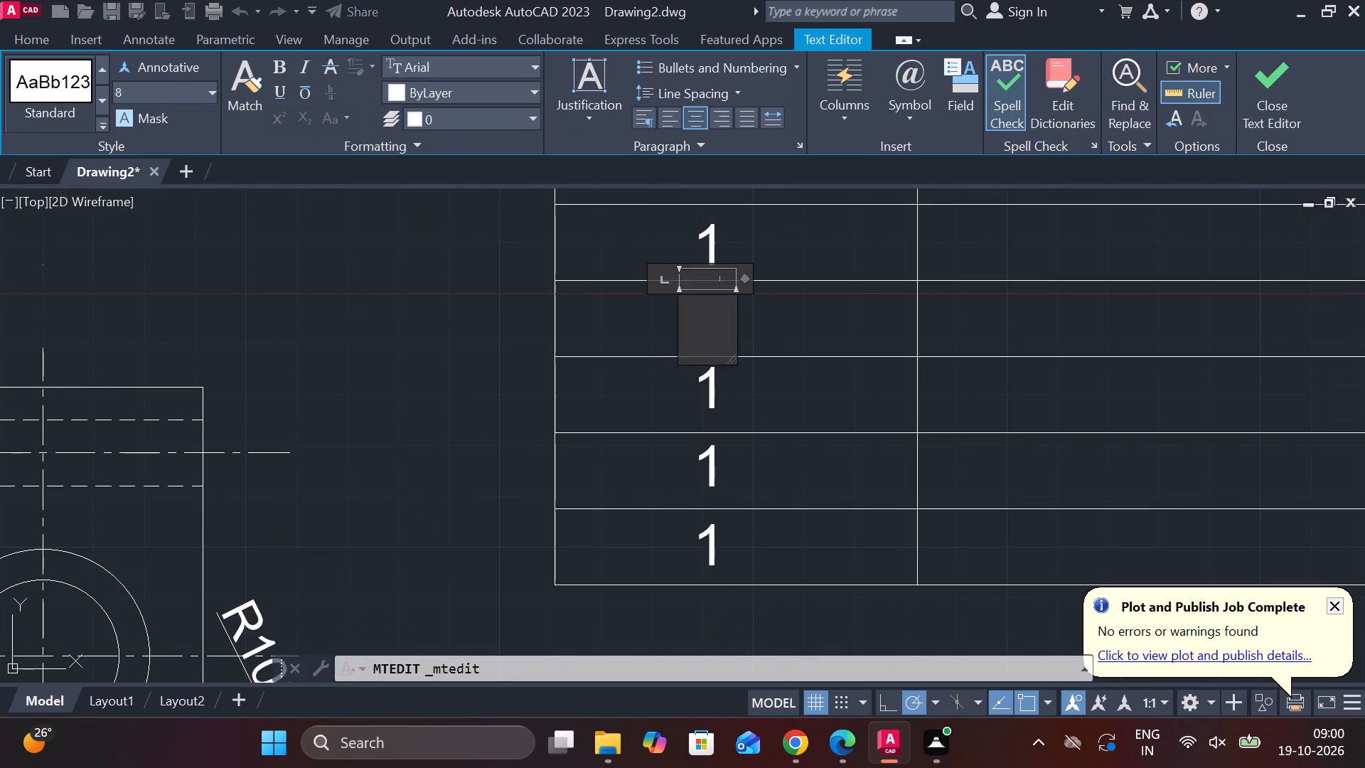
key("2")
left_click(1298, 89)
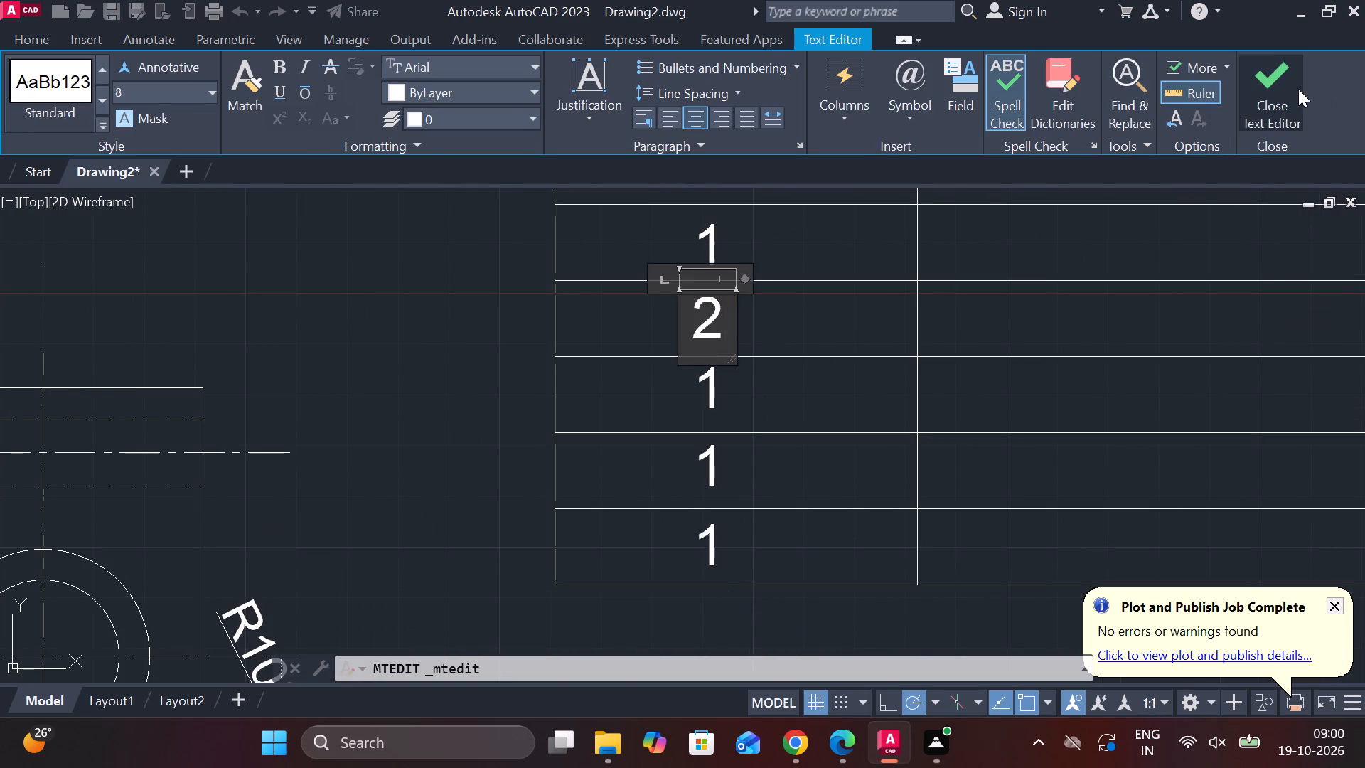
Change the number in the third row of the PART NO. column to 3.
left_click(702, 379)
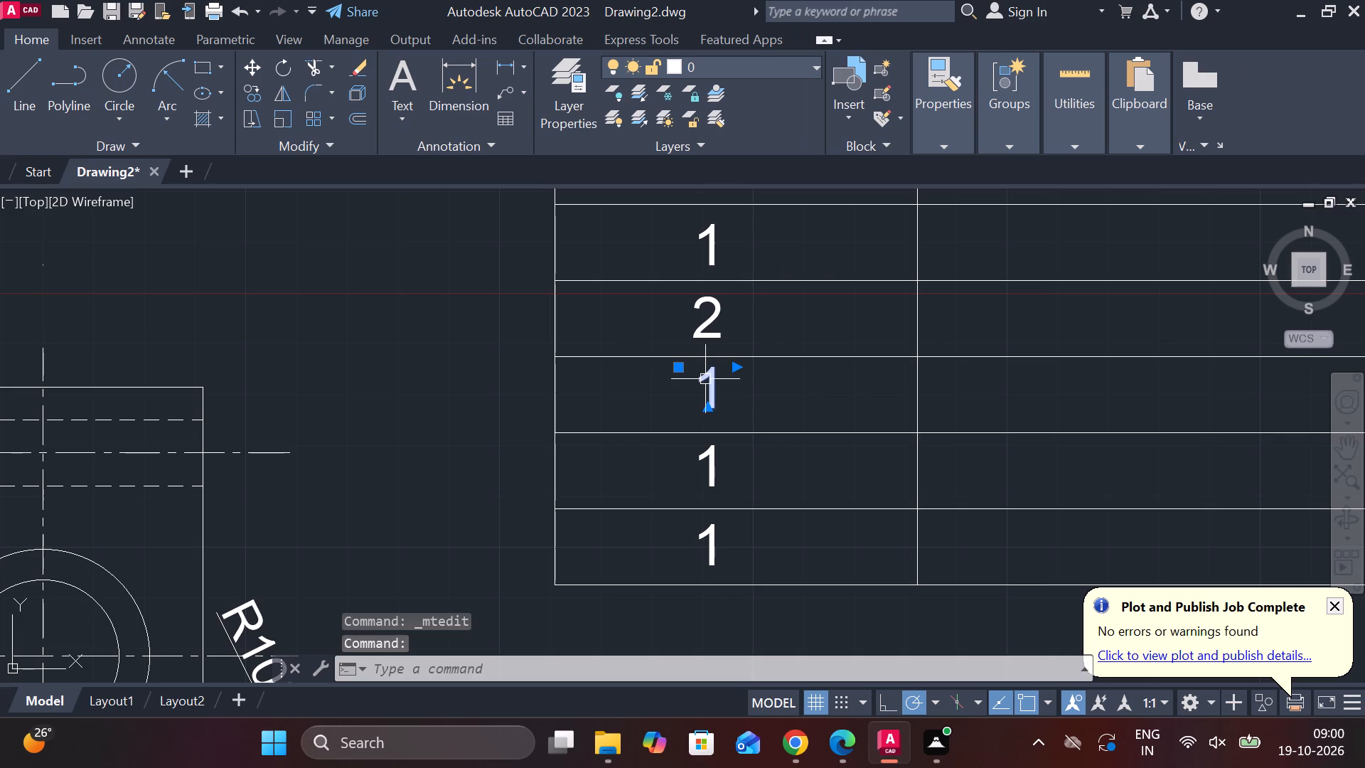
double_click(706, 378)
key("Right")
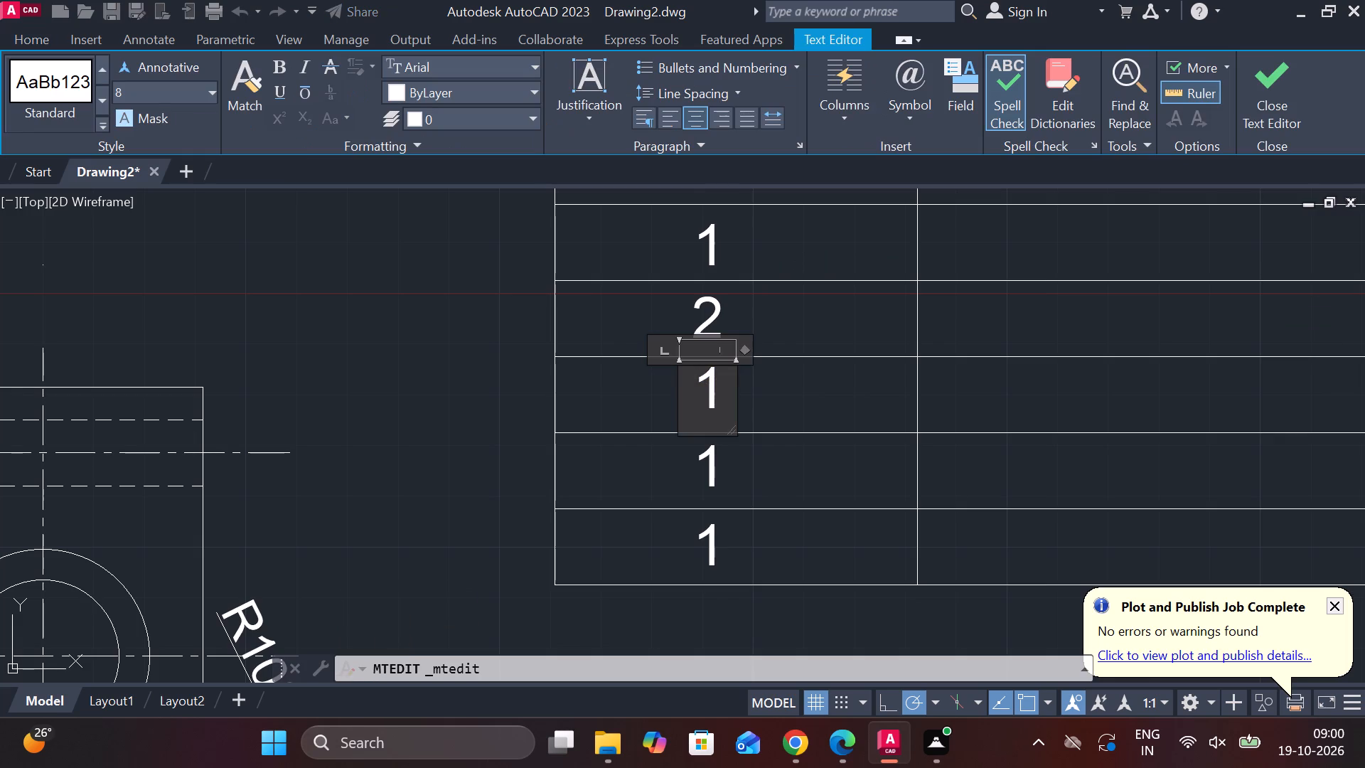
key("BackSpace")
key("3")
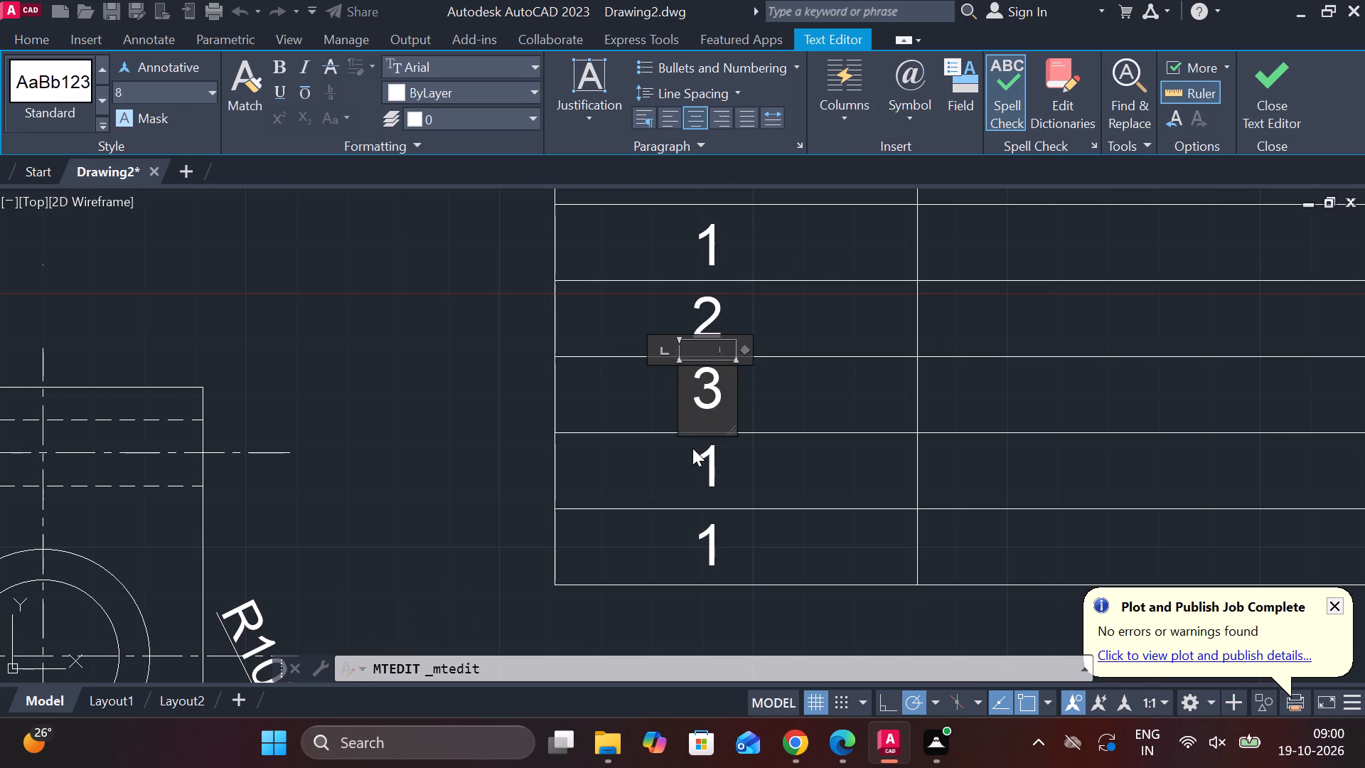
Change the number in the fourth row of the PART NO. column to 4.
double_click(708, 455)
double_click(708, 455)
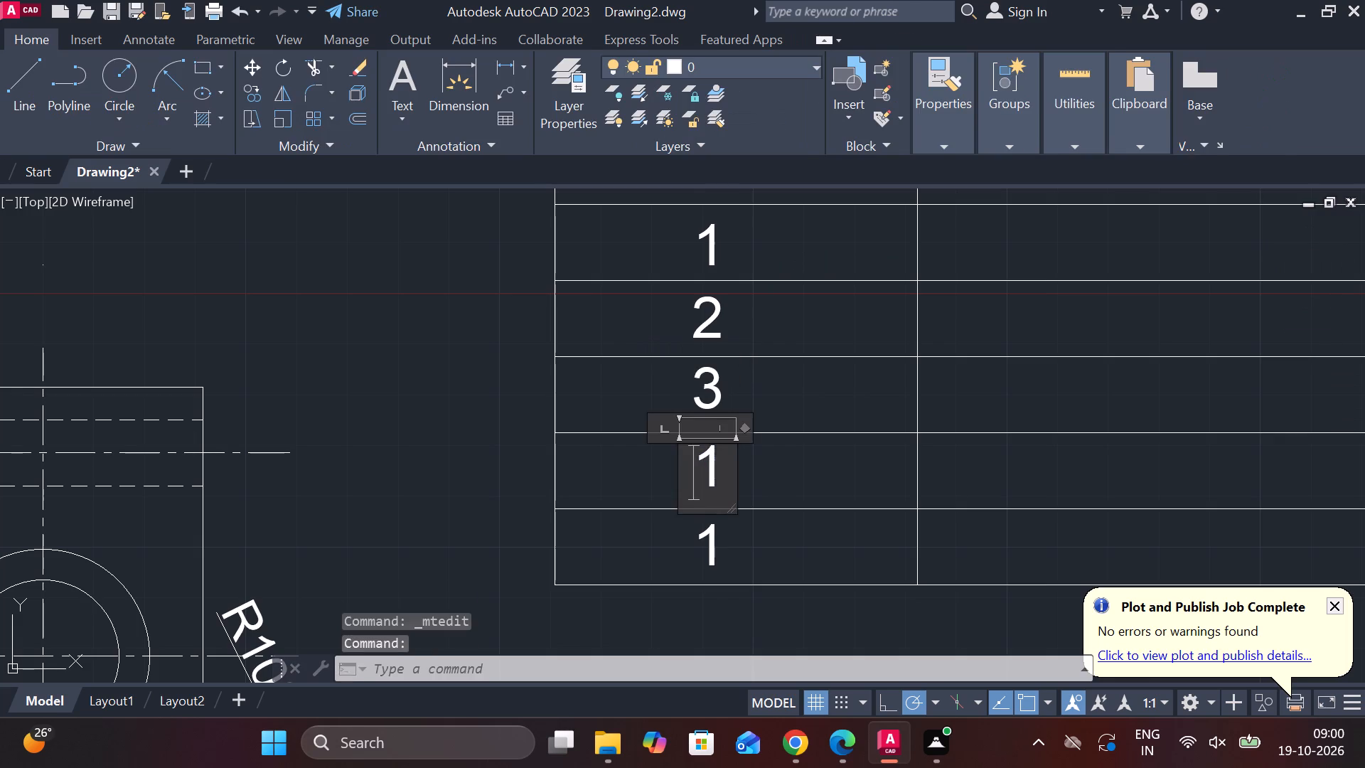
left_click(715, 454)
key("BackSpace")
key("4")
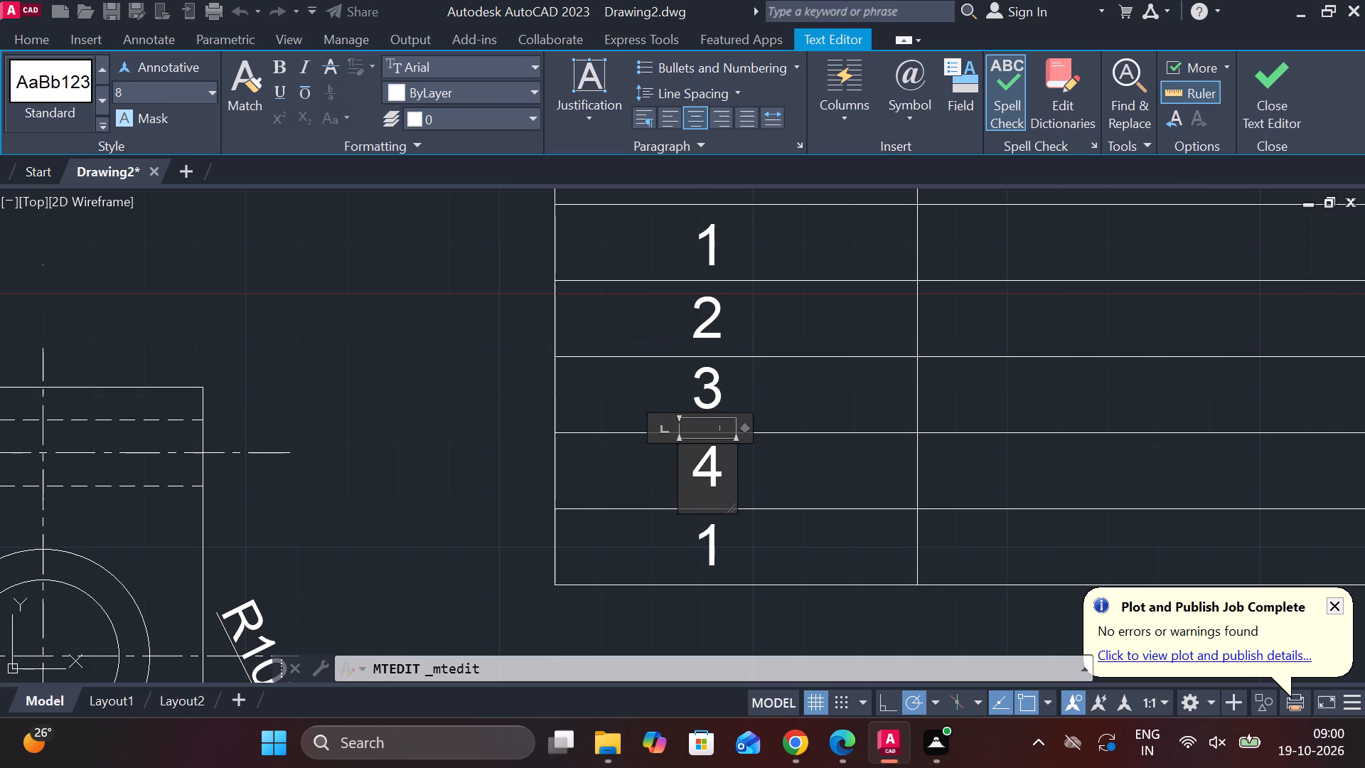
Change the number in the fifth row of the PART NO. column to 5 and finish the text.
double_click(712, 516)
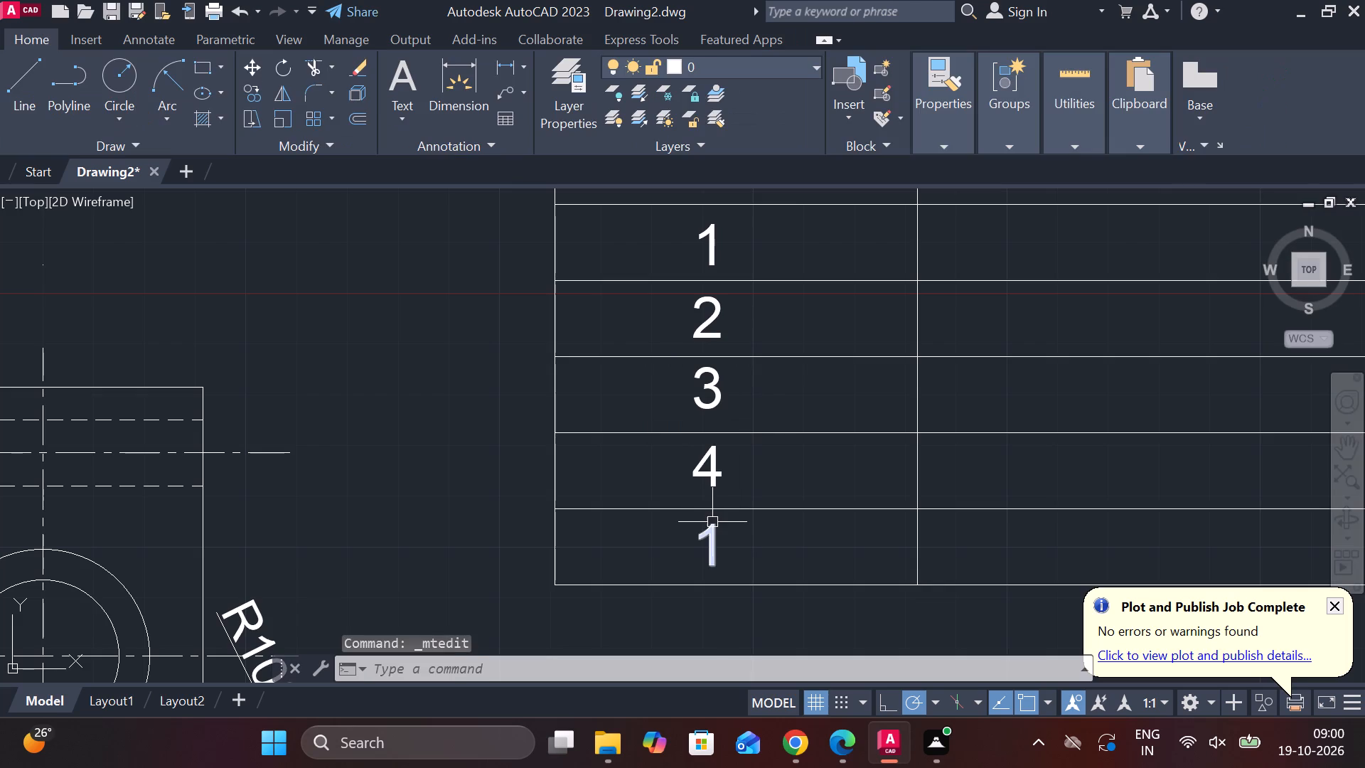
double_click(712, 524)
key("BackSpace")
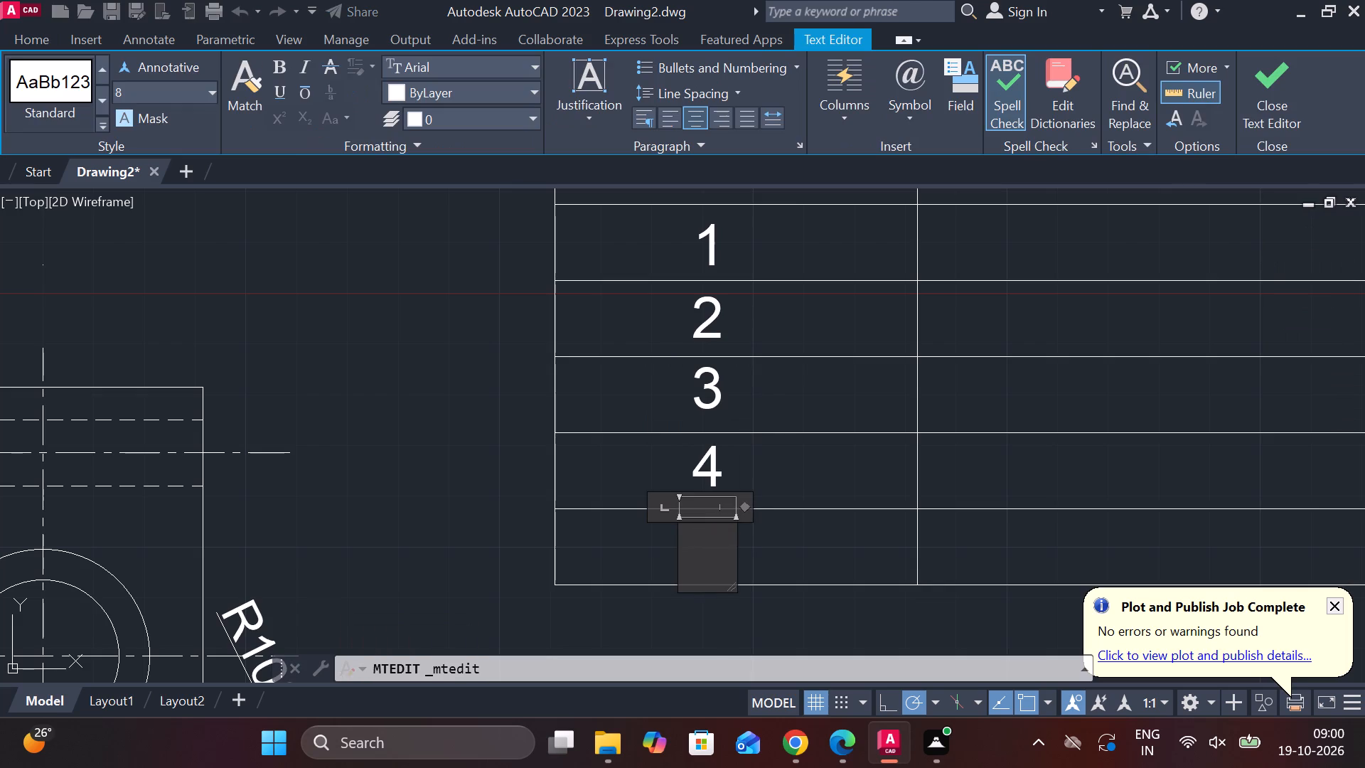
key("5")
left_click(1253, 106)
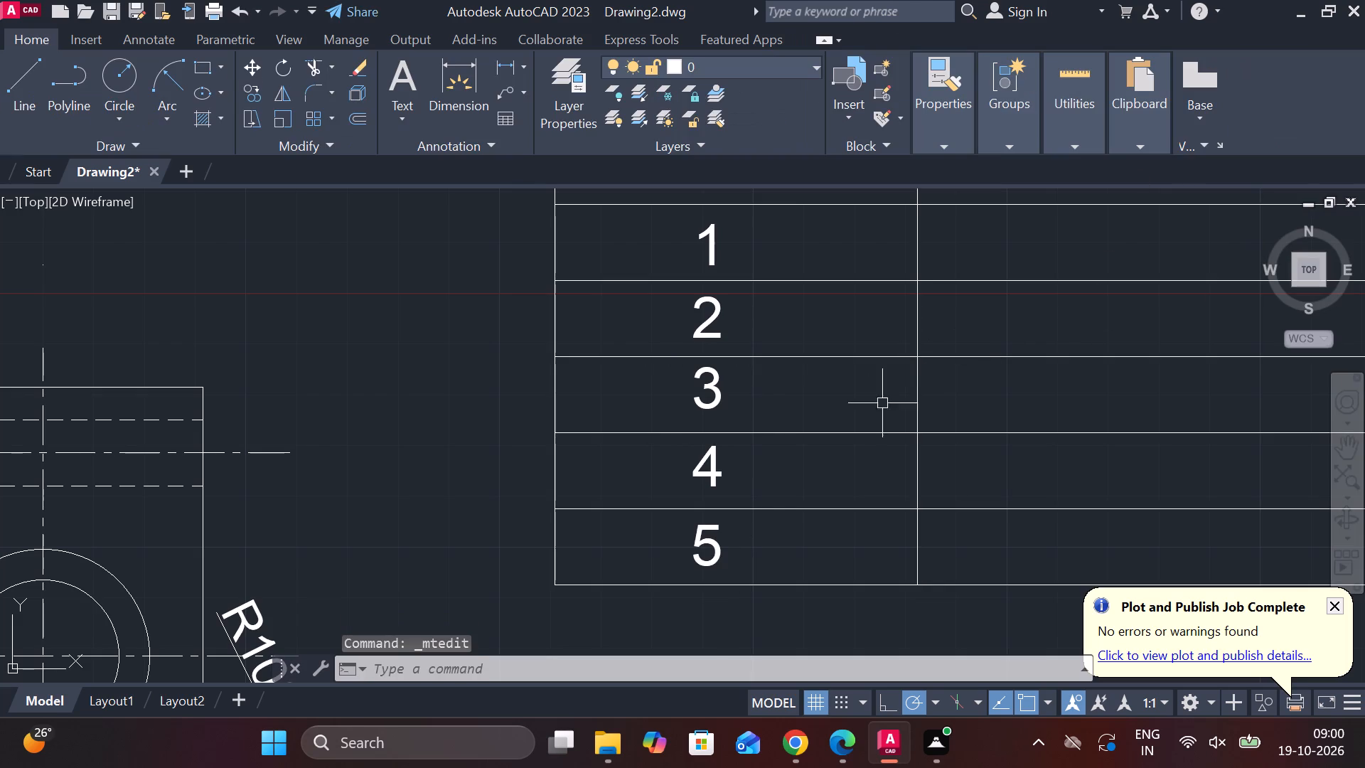
Offset the bottom line of the parts table 15 downward to form a sixth row.
middle_click_drag(870, 422, 726, 312)
scroll(706, 324, "down", 1)
scroll(562, 398, "up", 1)
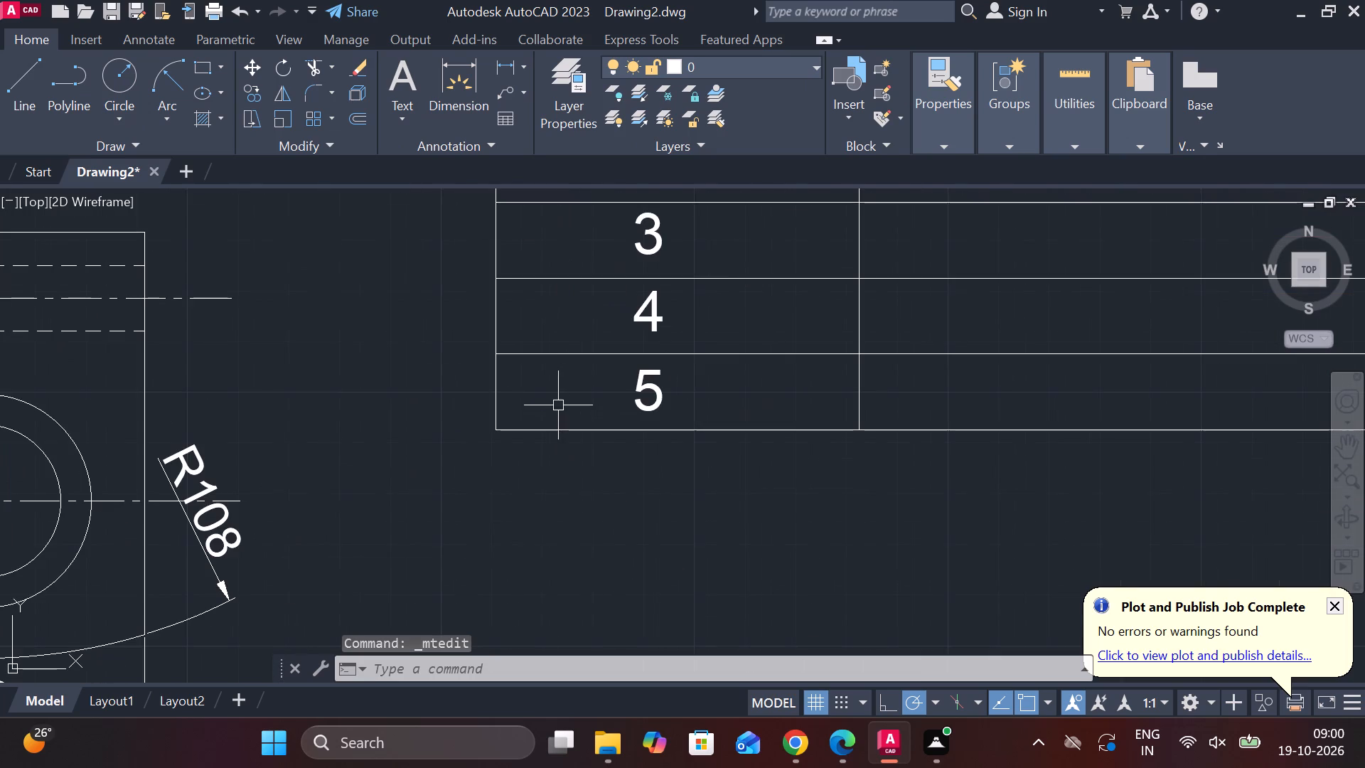
left_click(556, 428)
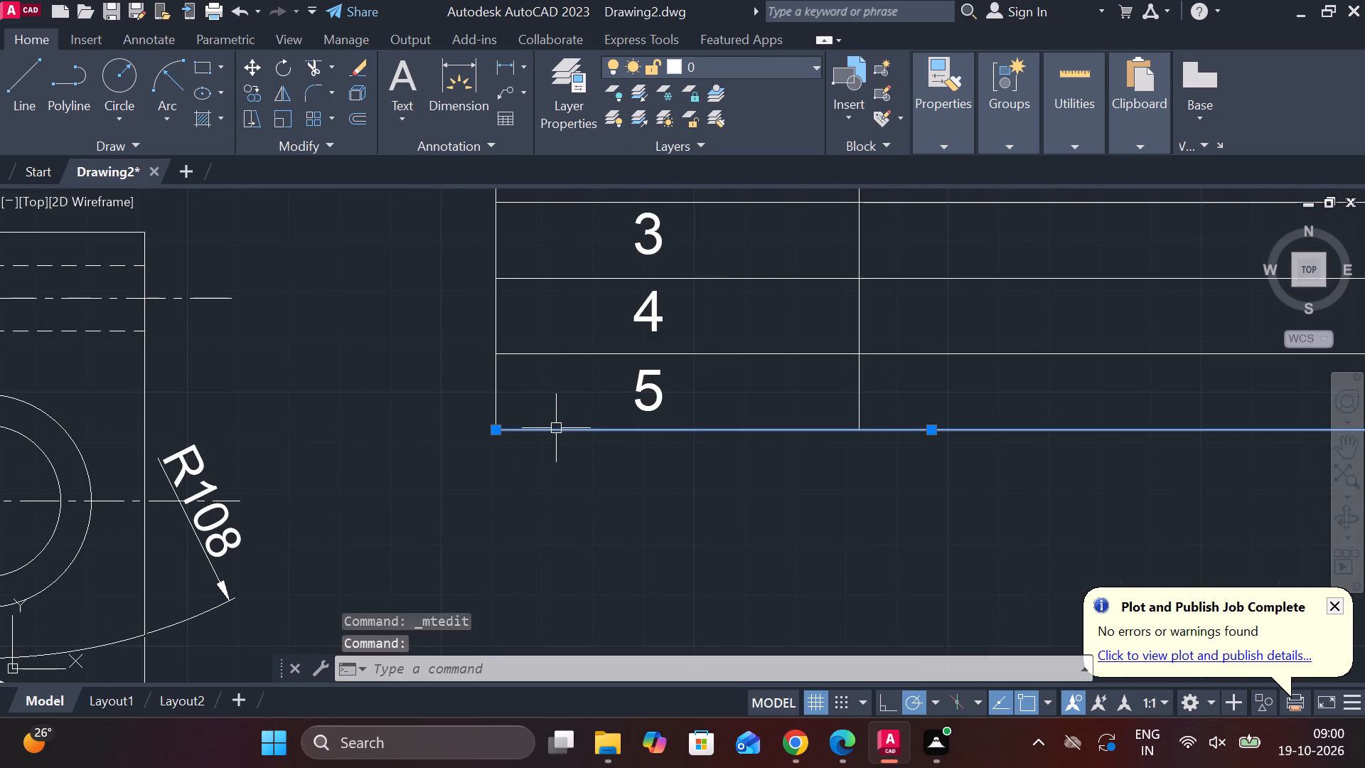
key("o")
key("Return")
key("Return")
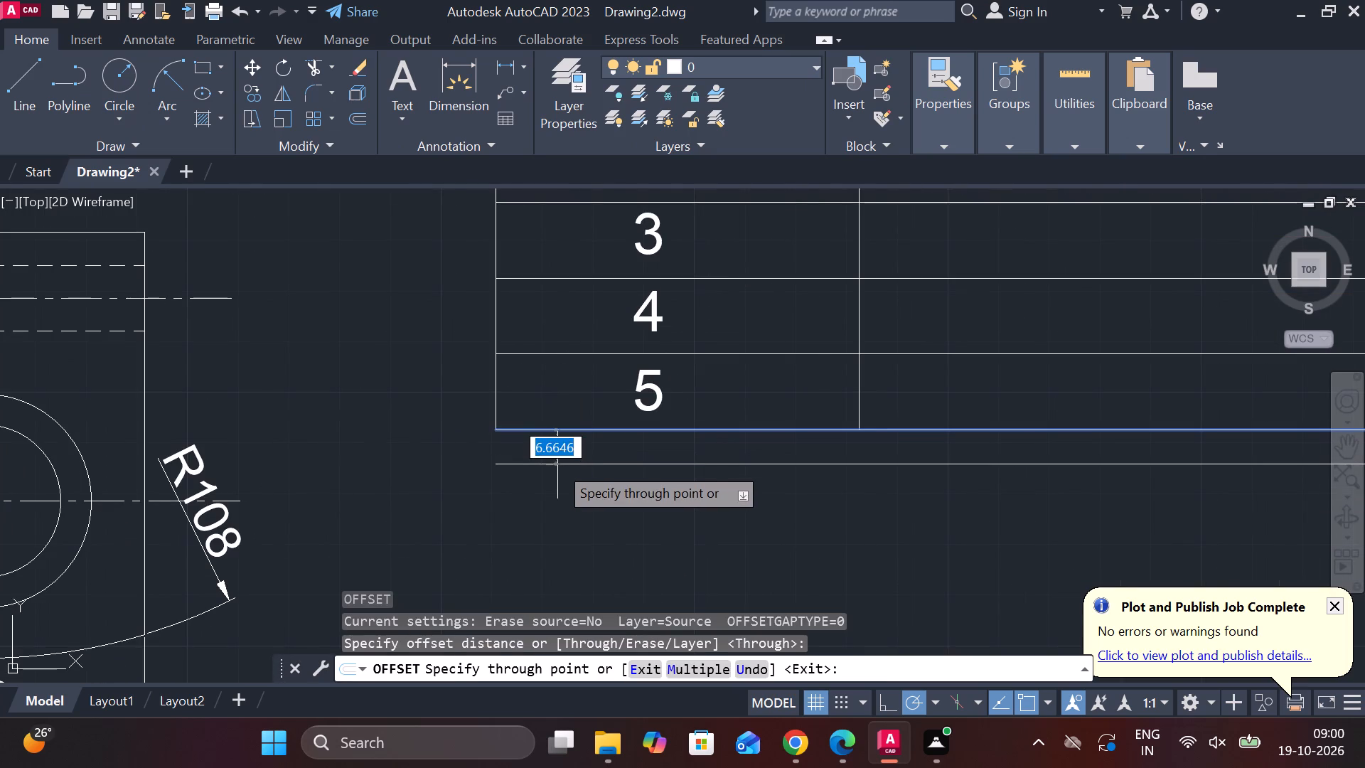
type("15")
key("space")
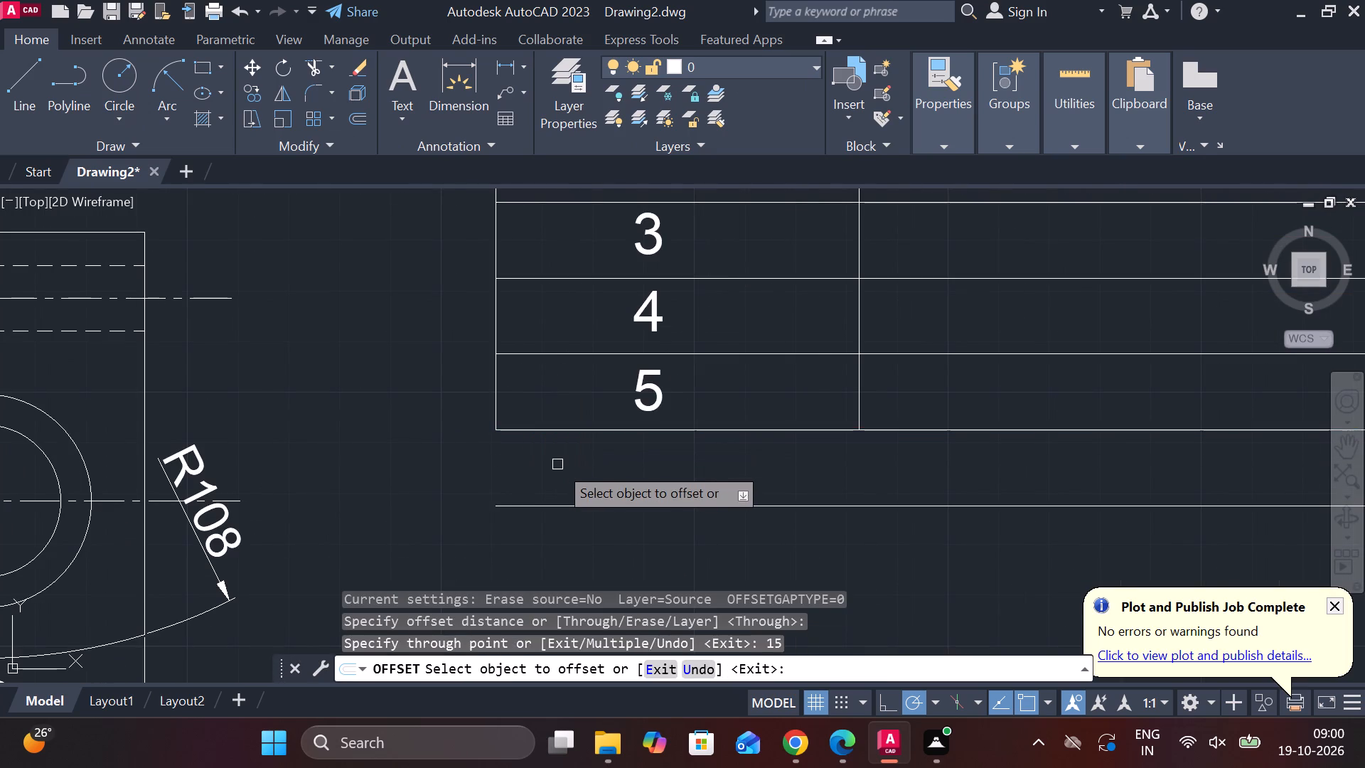
key("Escape")
Extend the table's outer PART NO. border and the column divider down to the new bottom line.
type("EX")
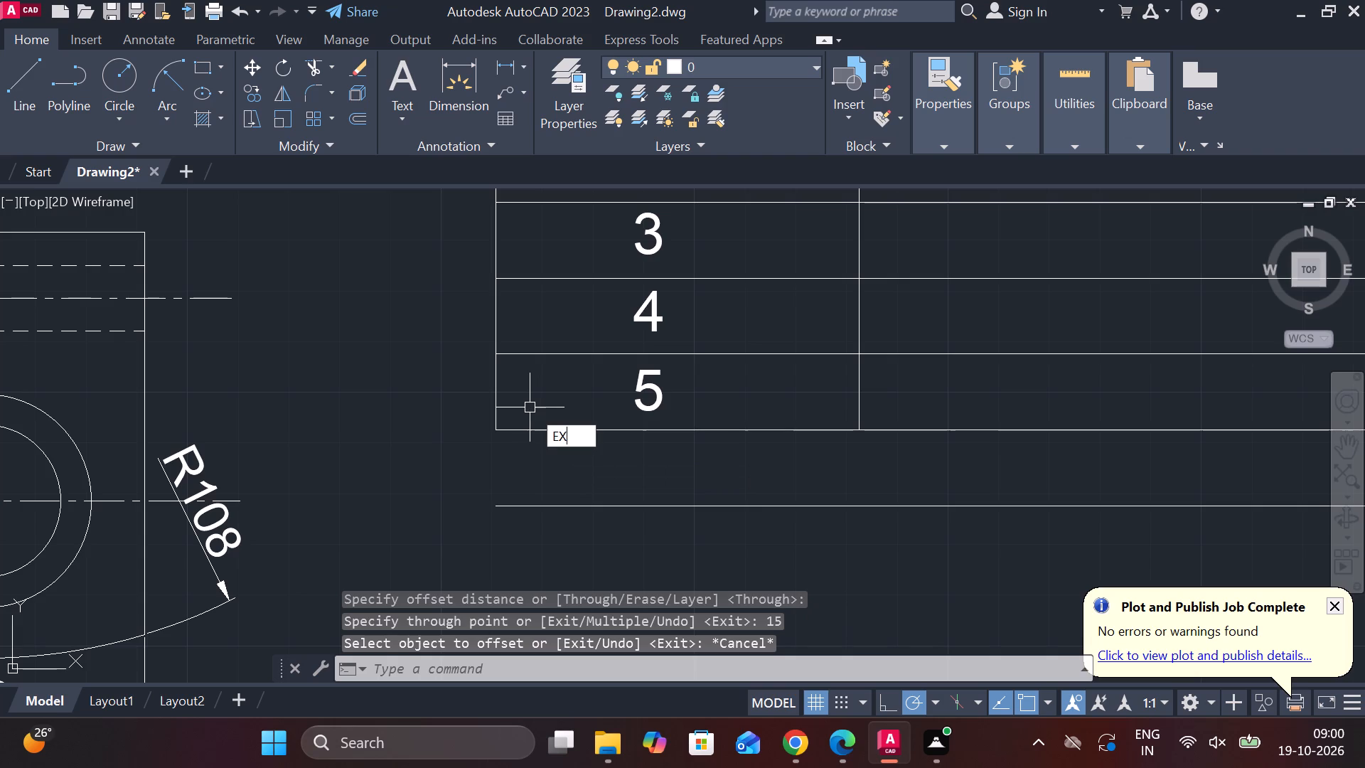
key("space")
left_click(497, 395)
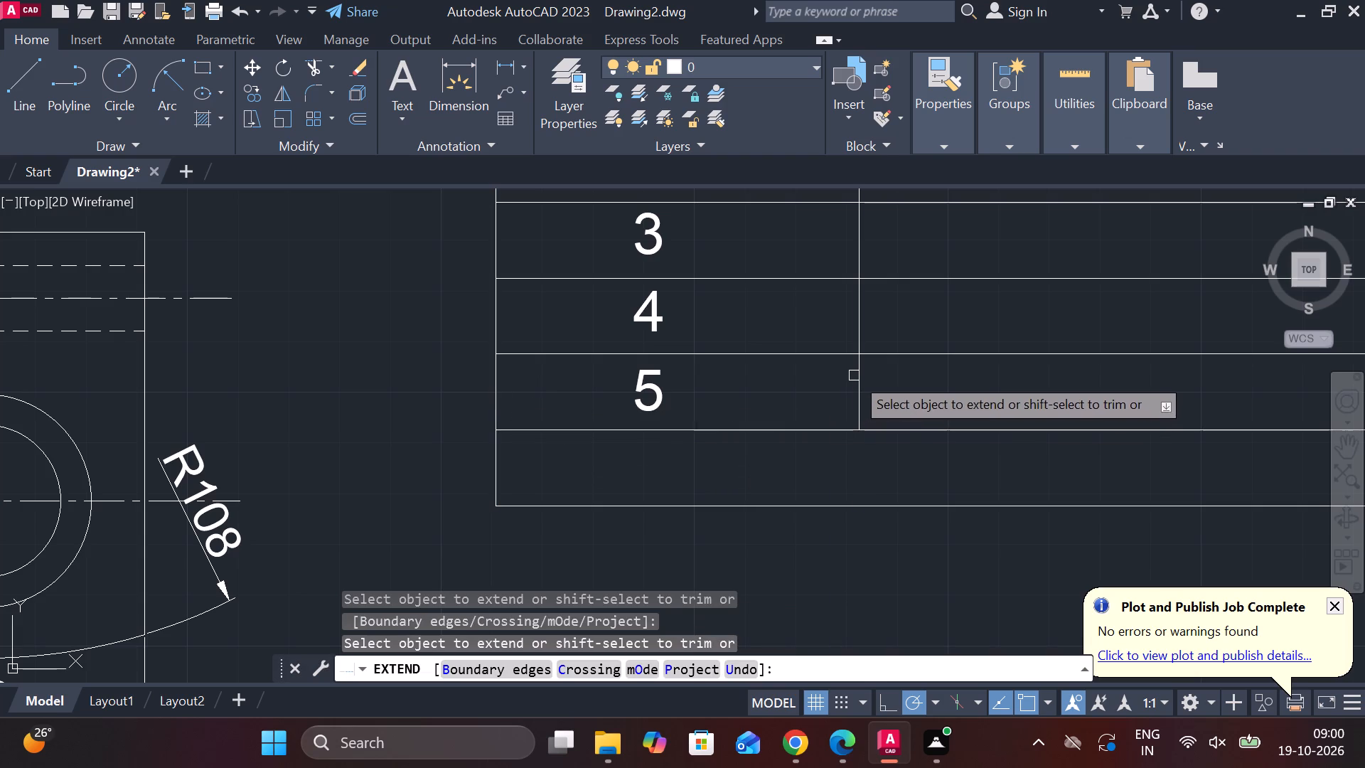
left_click(855, 375)
middle_click_drag(912, 420, 822, 471)
key("Escape")
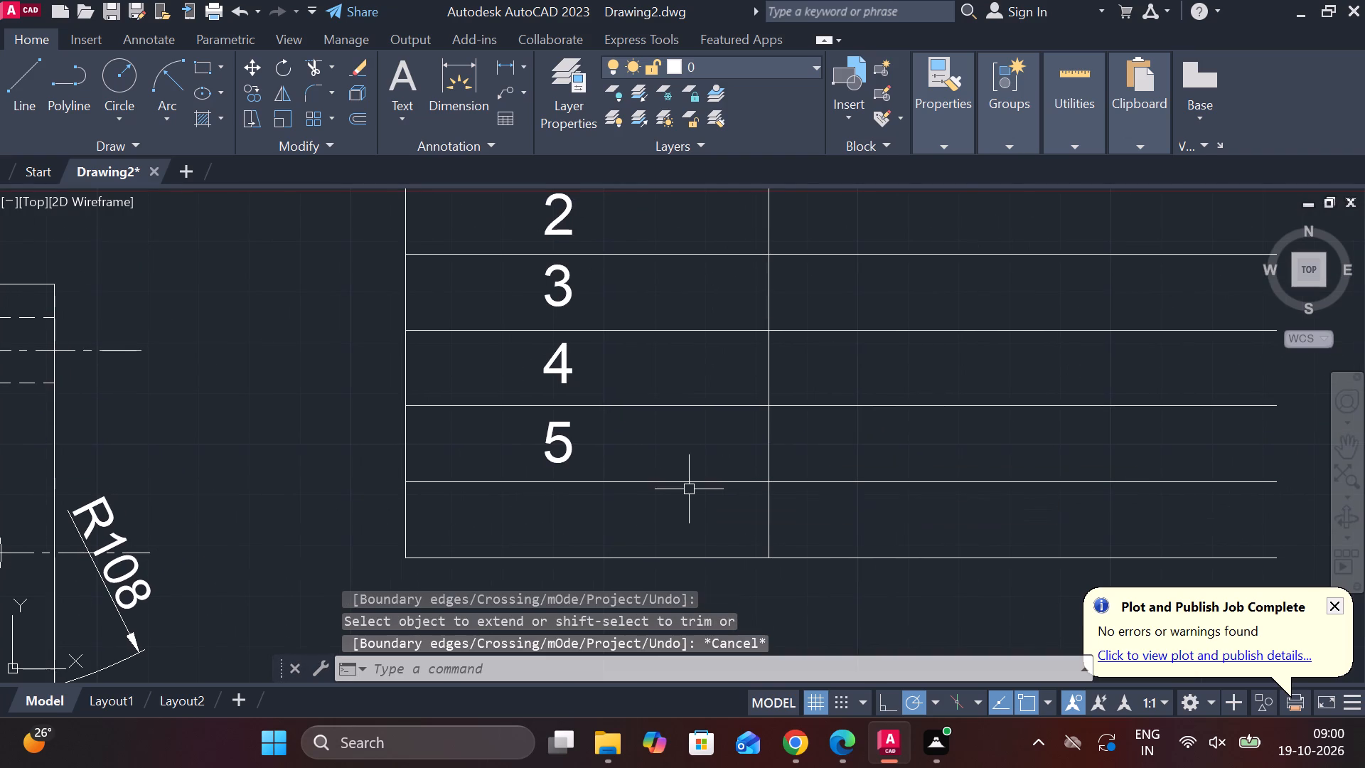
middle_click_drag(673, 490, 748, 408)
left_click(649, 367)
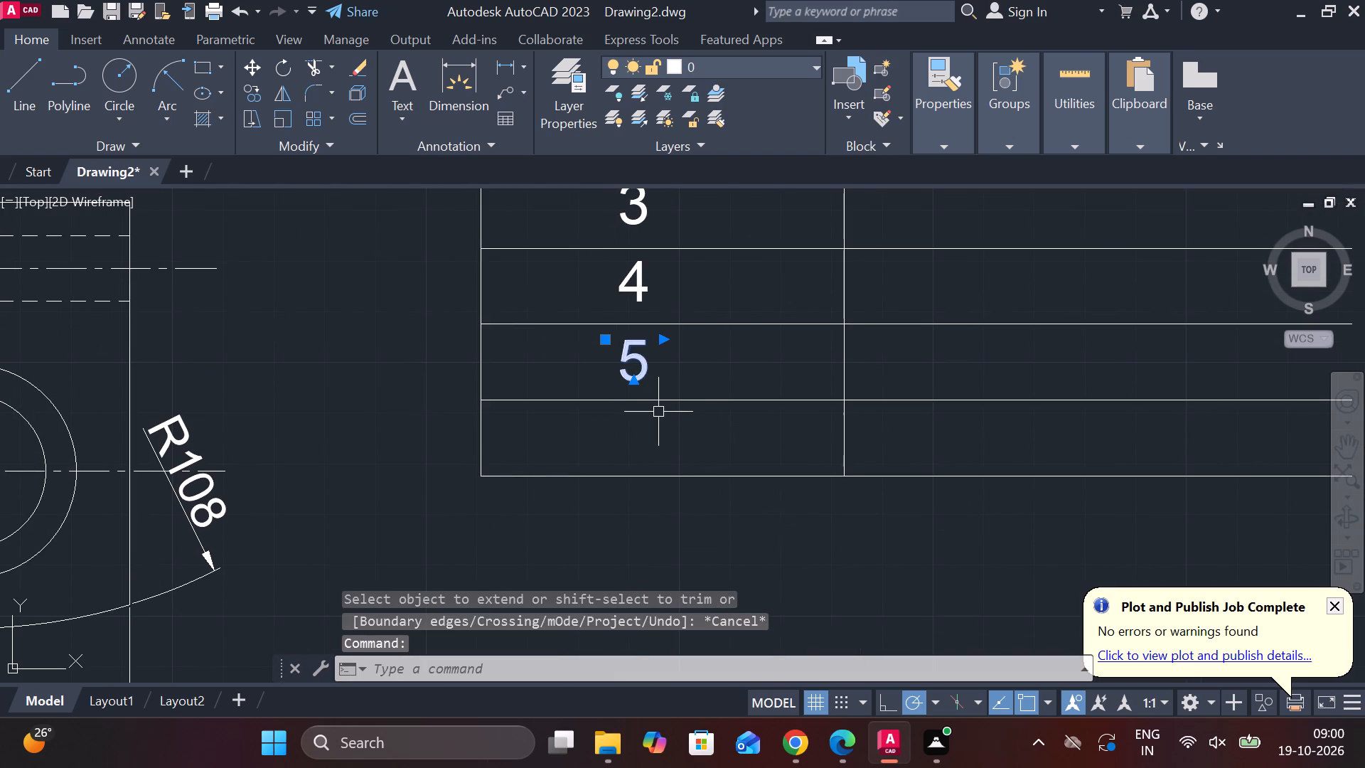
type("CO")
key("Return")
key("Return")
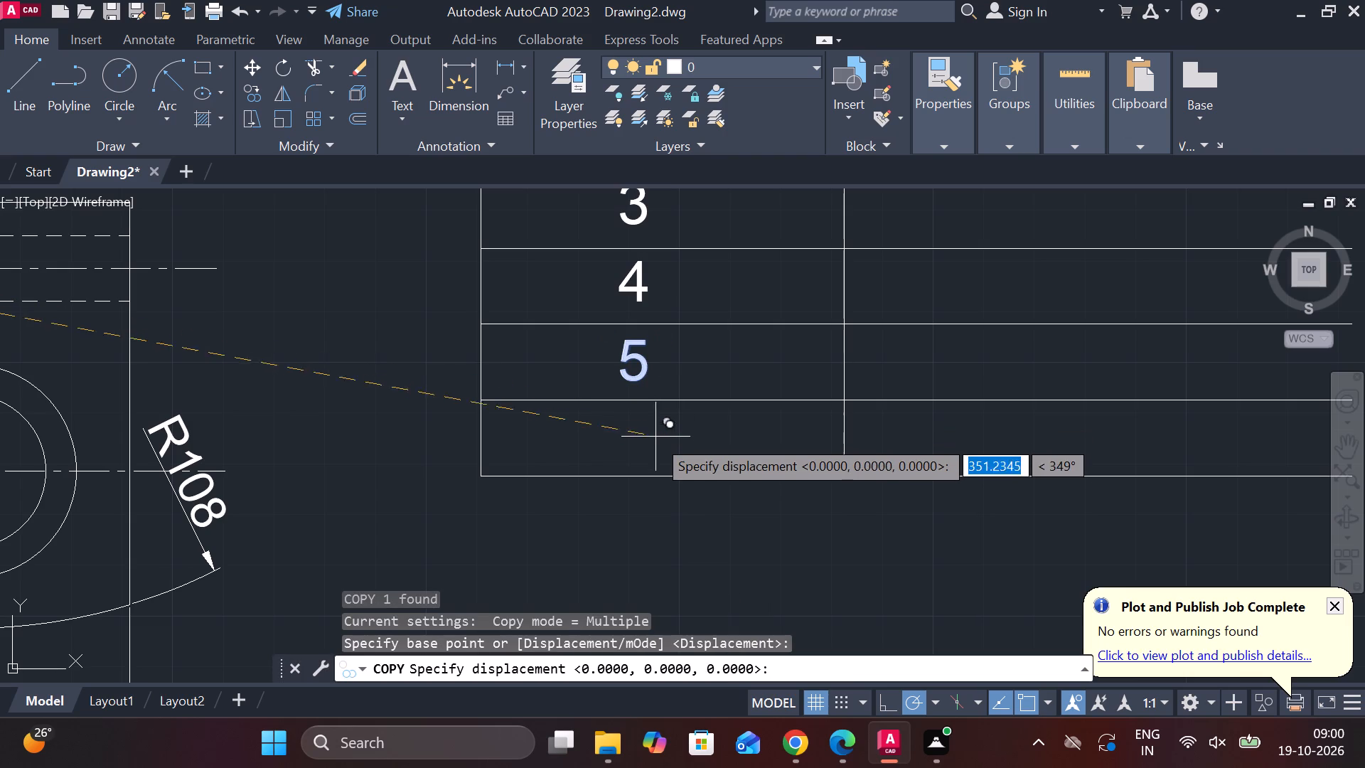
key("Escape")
Copy the number 5 straight down into the empty sixth row of the PART NO. column.
left_click(636, 362)
type("CO")
key("Return")
left_click(693, 372)
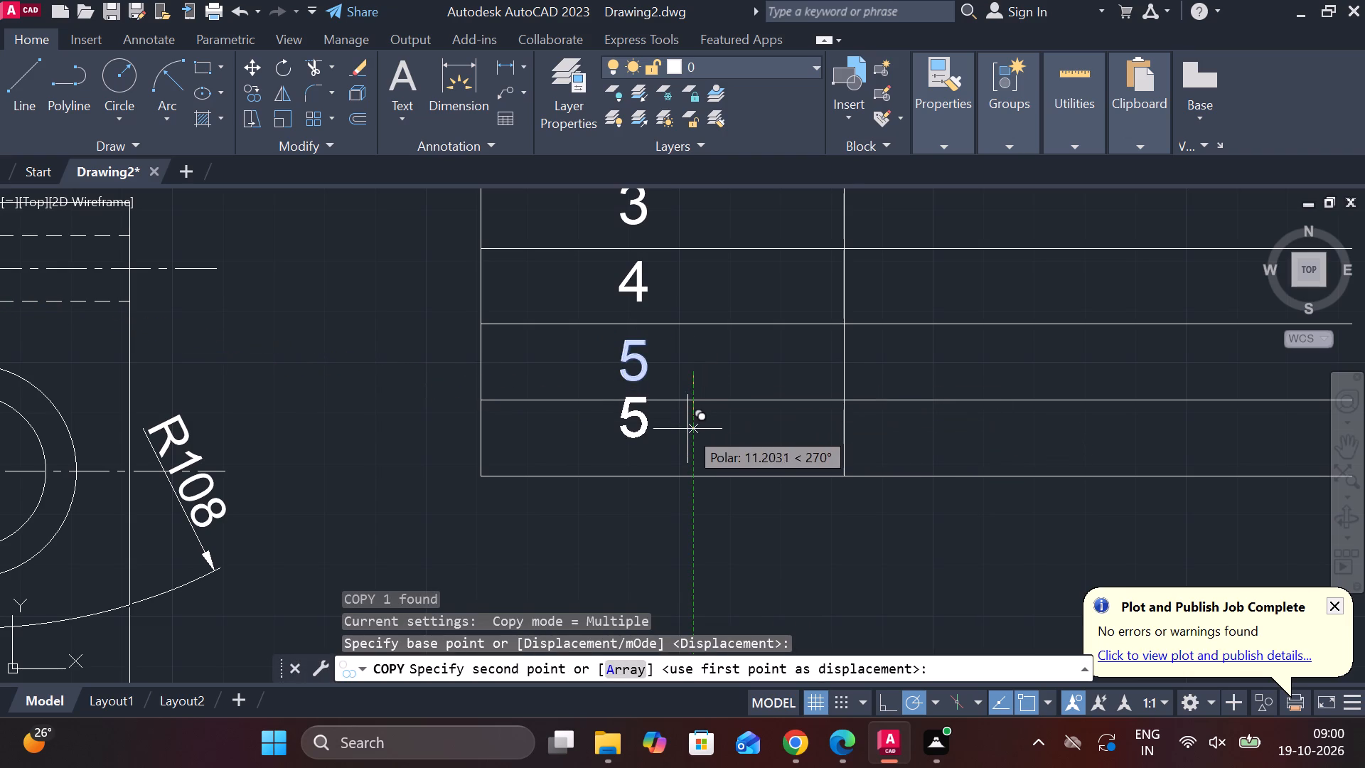
left_click(687, 449)
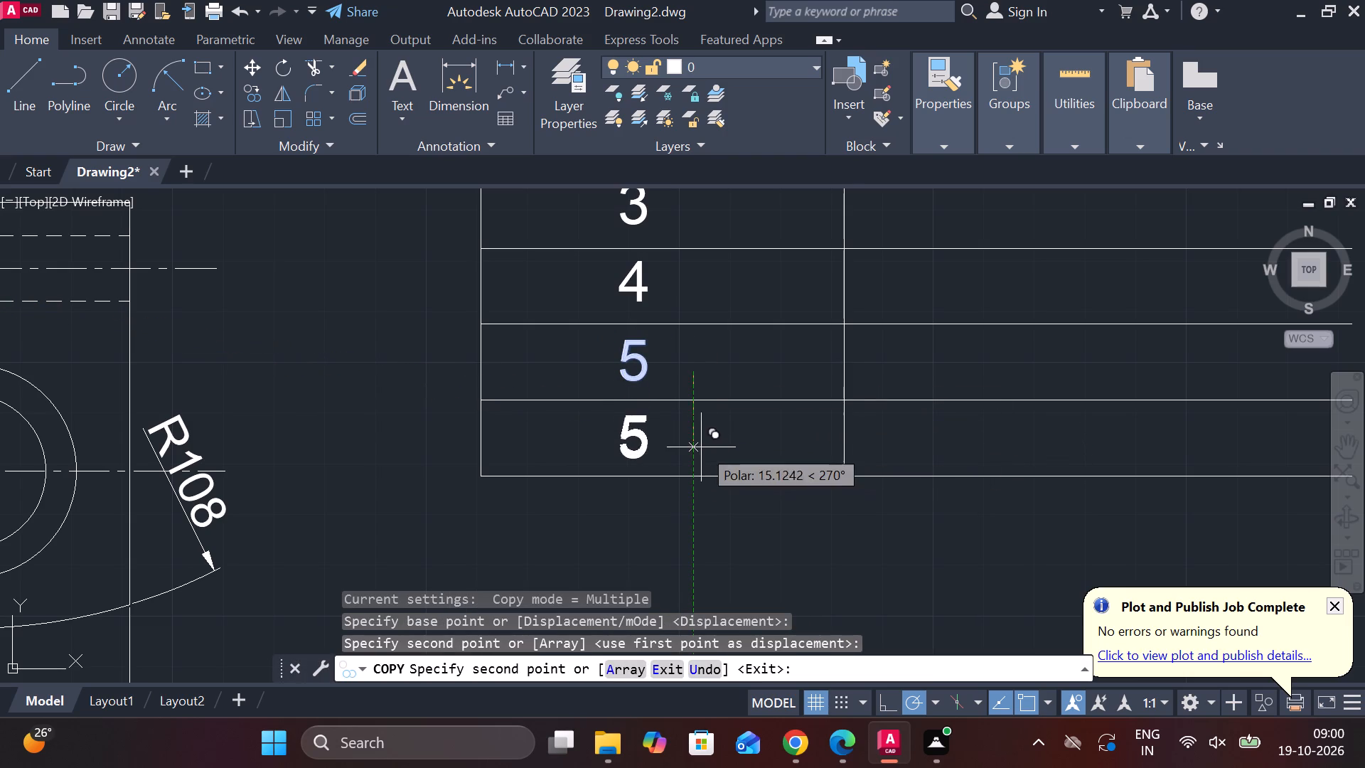
key("Escape")
Change the copied number in the sixth row of the PART NO. column to 6 and finish the text.
triple_click(646, 439)
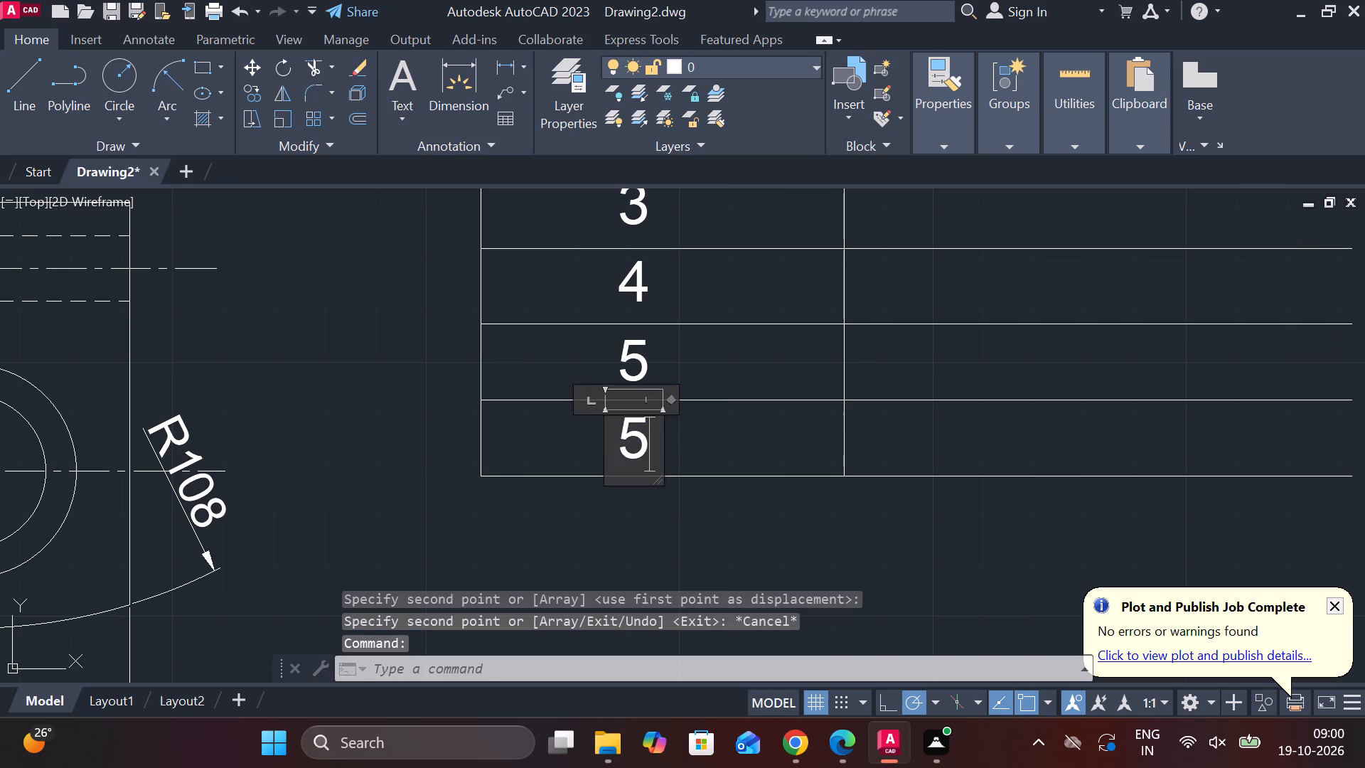
key("BackSpace")
key("6")
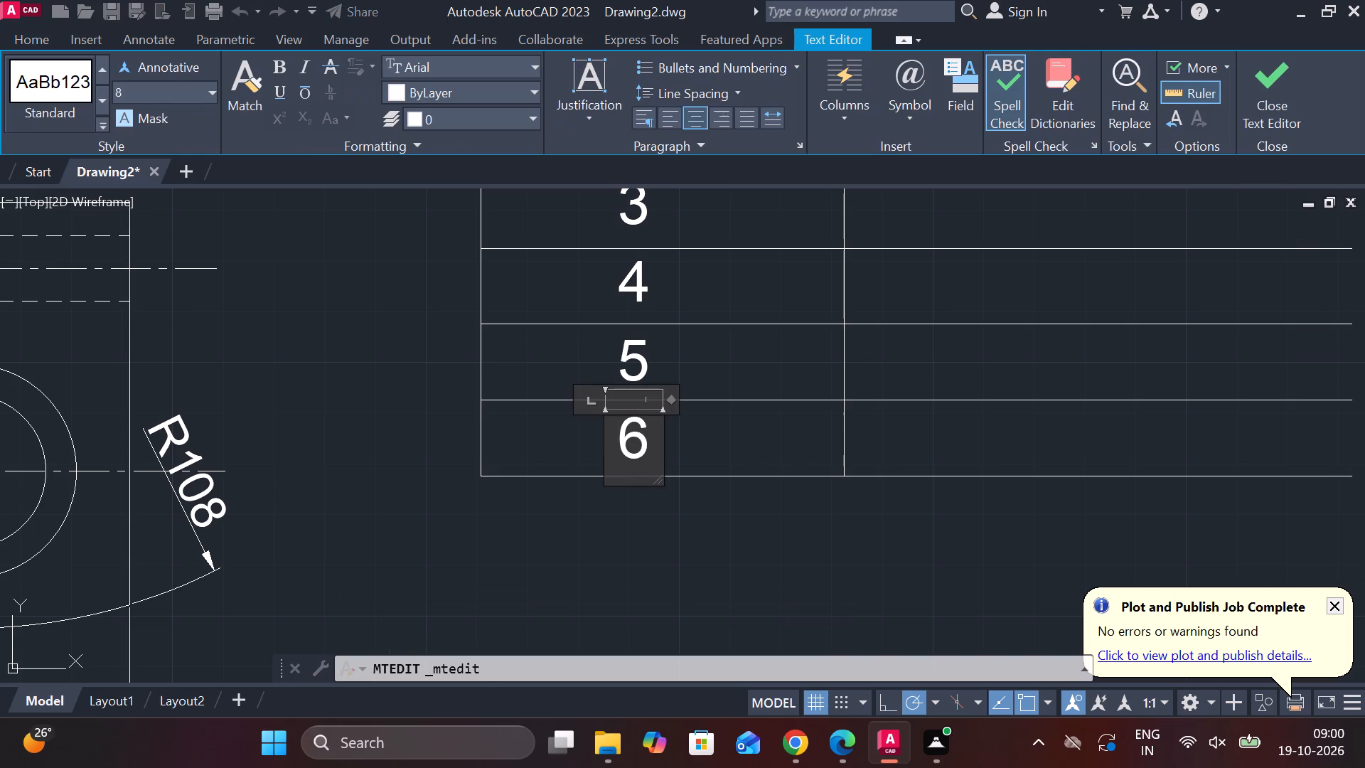
left_click(1292, 94)
Add centred multiline text "Swivel plate" with text height 8 in the NAME column beside part 1.
scroll(1074, 240, "down", 2)
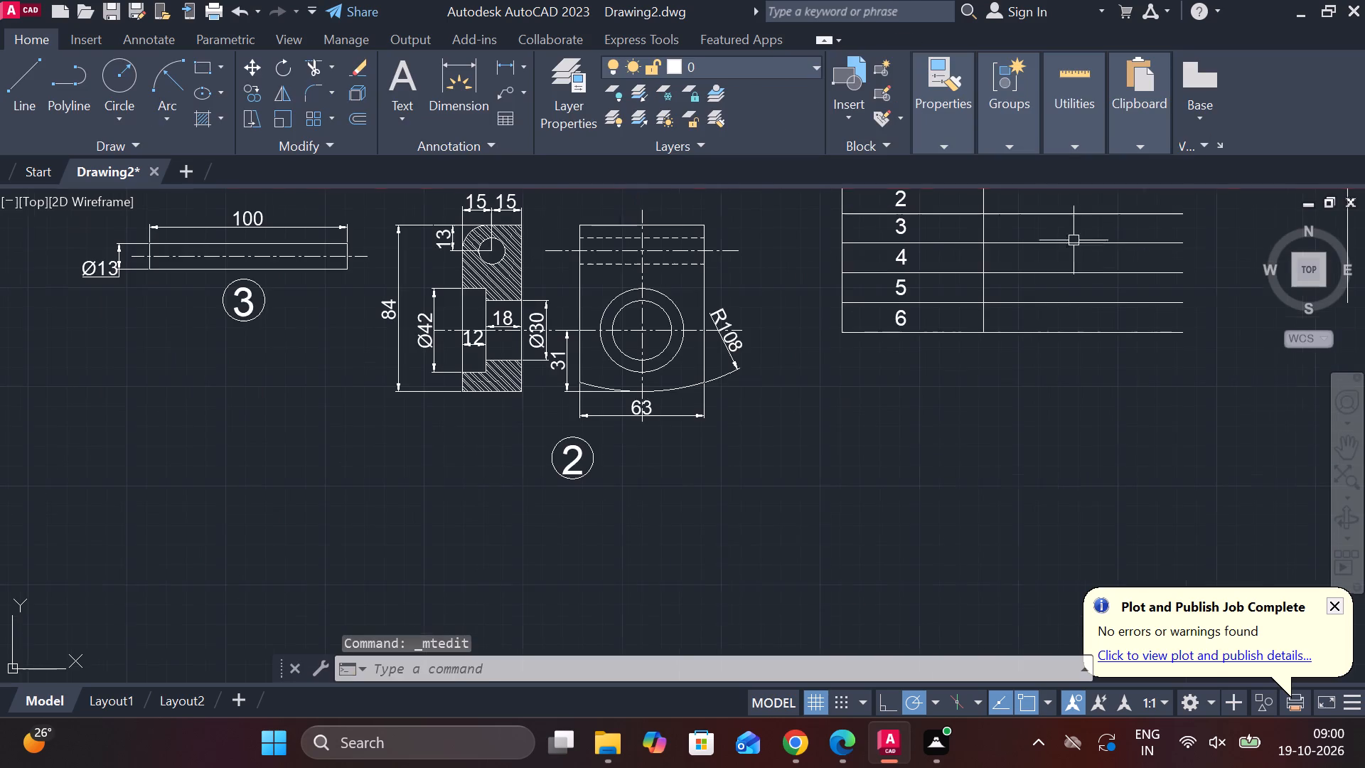
middle_click_drag(994, 284, 886, 486)
middle_click_drag(909, 464, 881, 461)
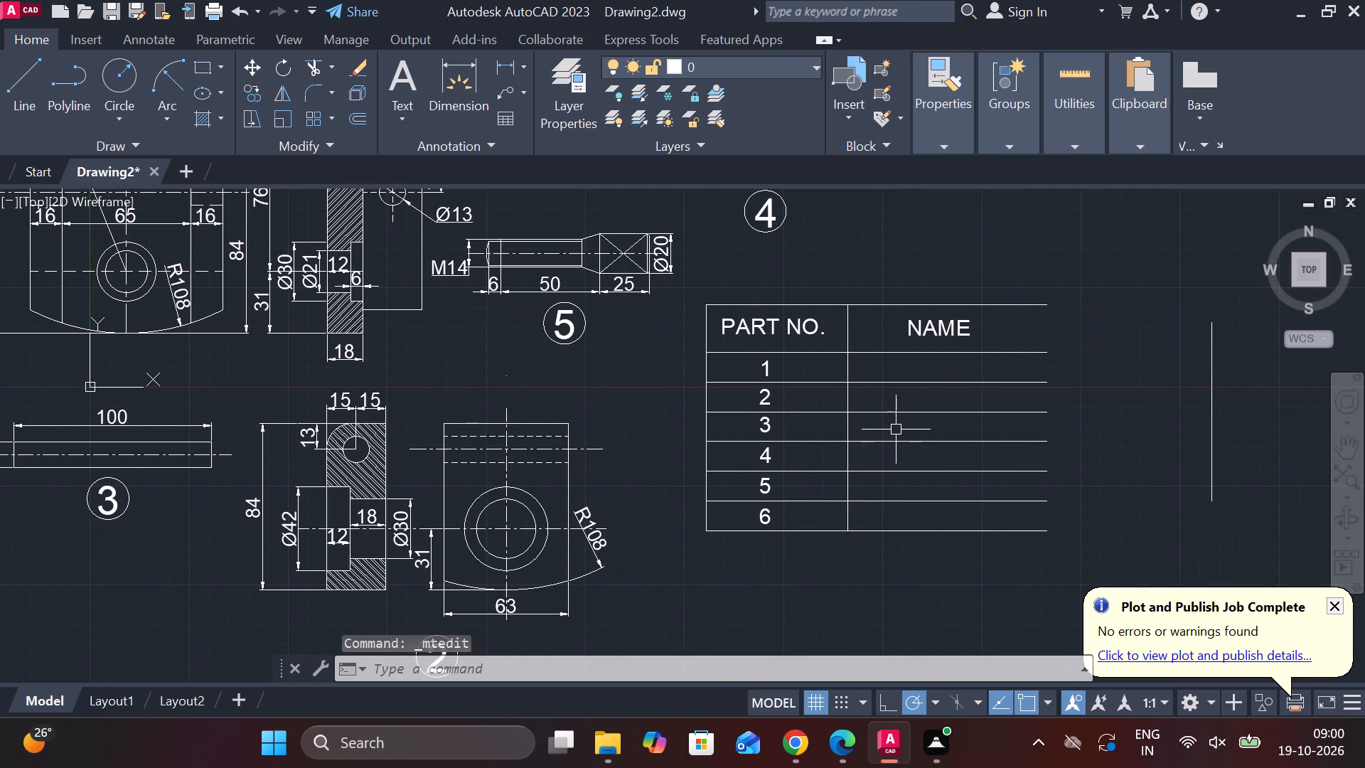
scroll(898, 428, "up", 2)
middle_click_drag(885, 409, 822, 479)
middle_click_drag(805, 368, 739, 393)
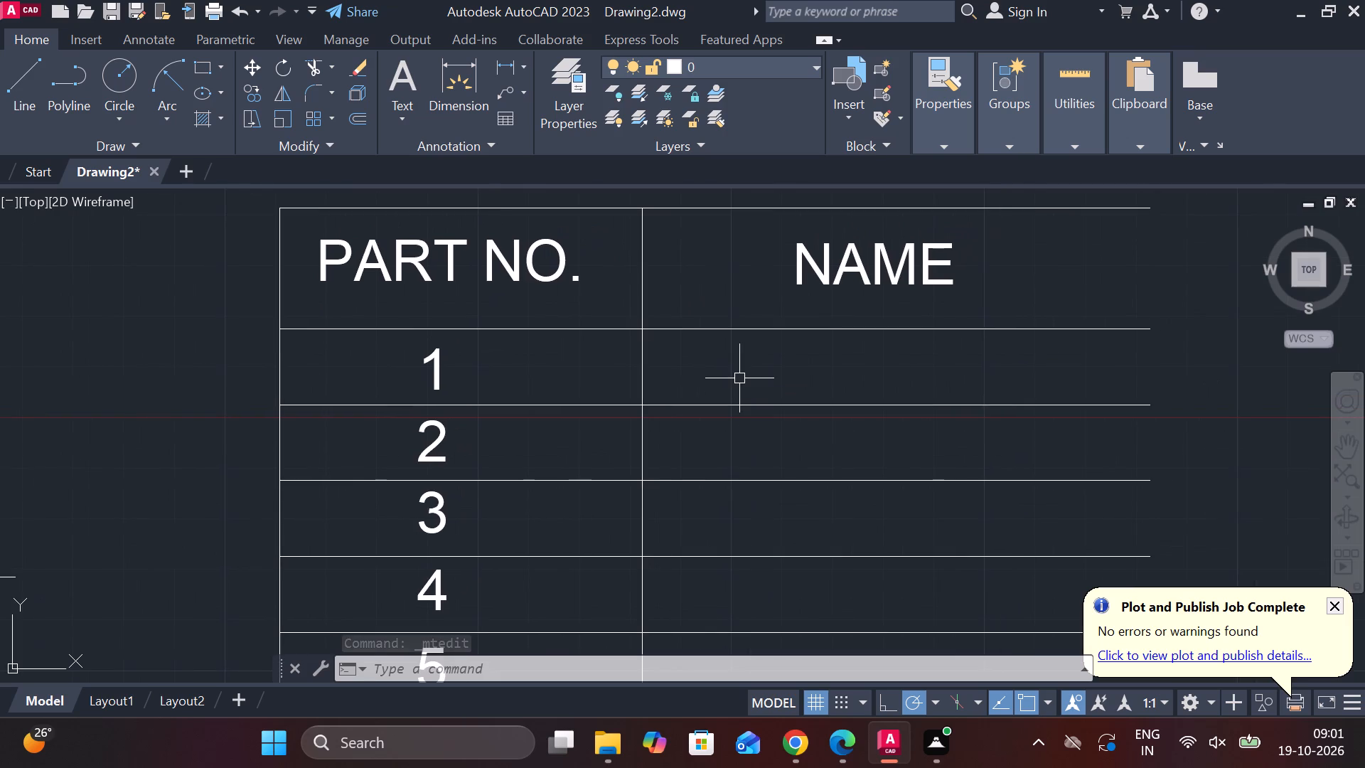
type("MT")
key("Return")
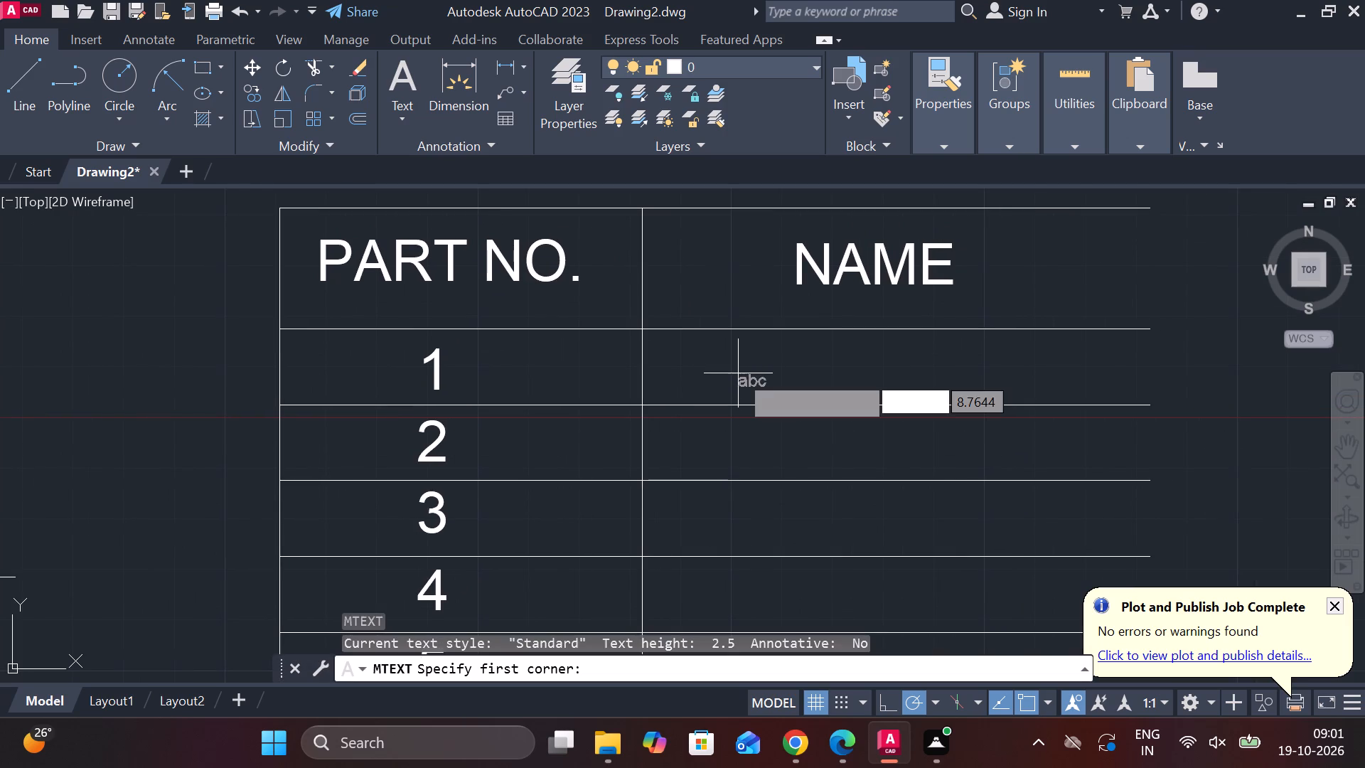
scroll(847, 394, "up", 1)
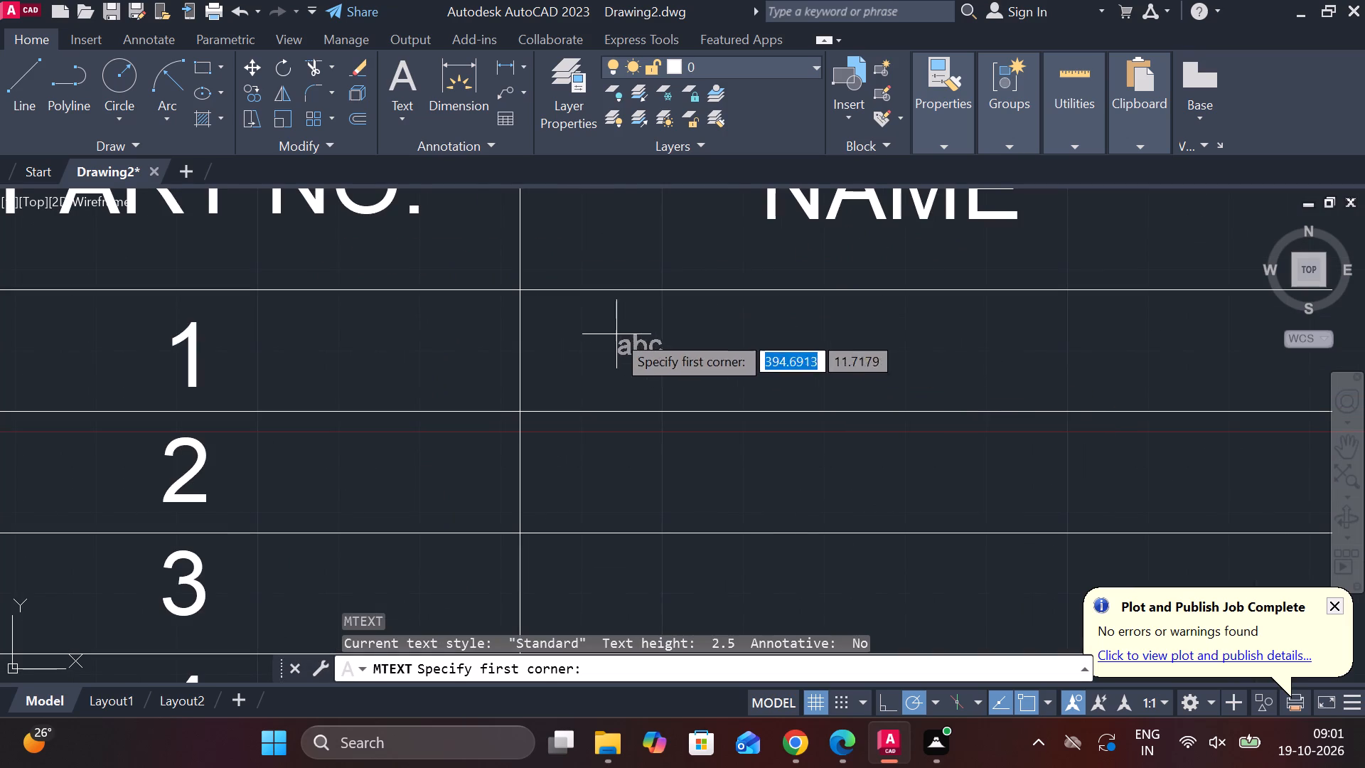
left_click(609, 317)
left_click(1147, 376)
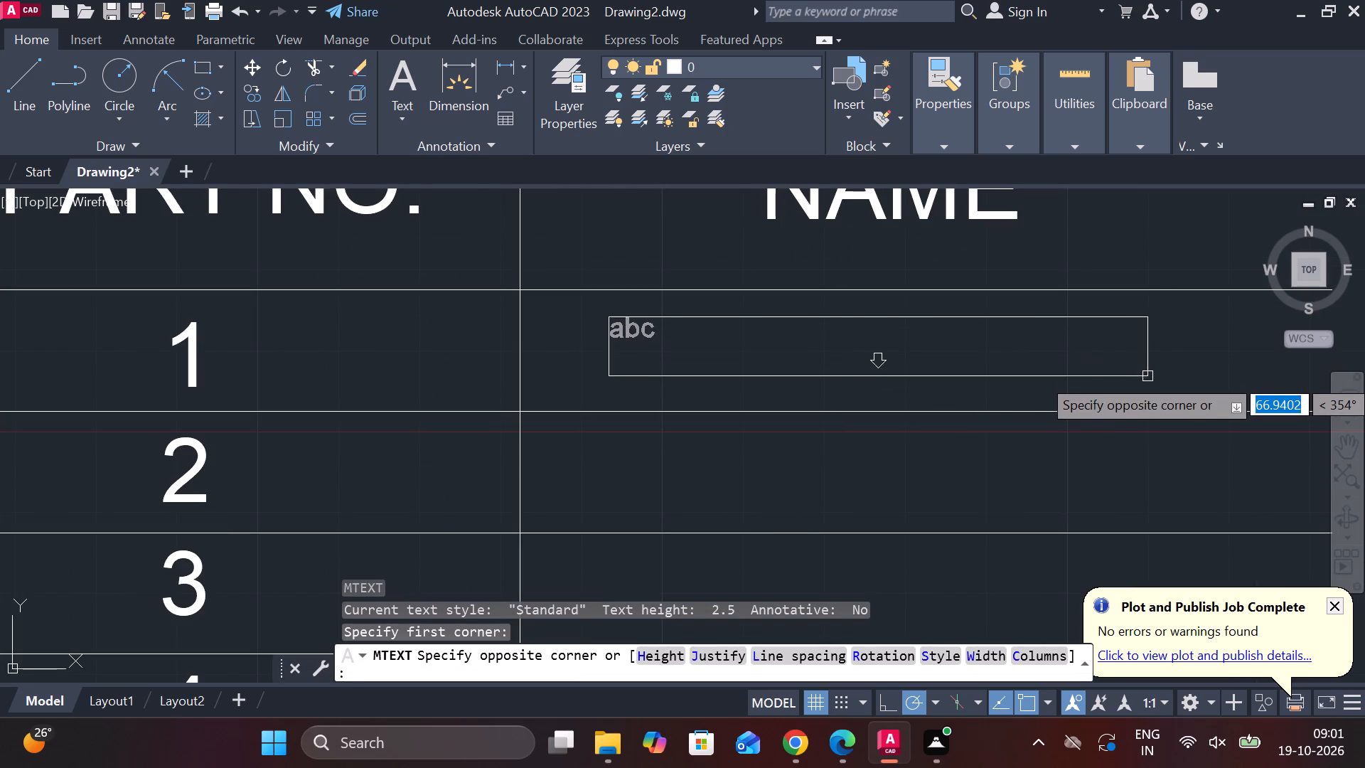
left_click(690, 118)
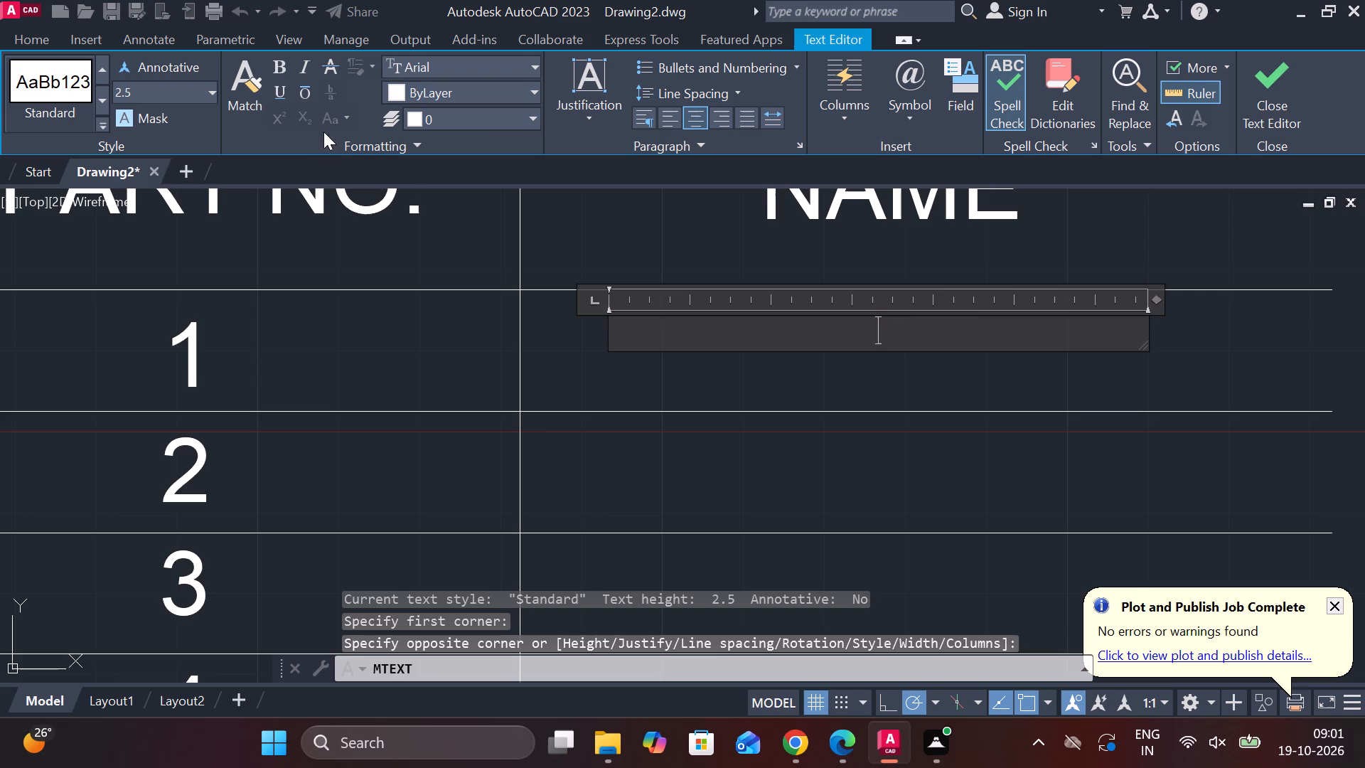
left_click(188, 102)
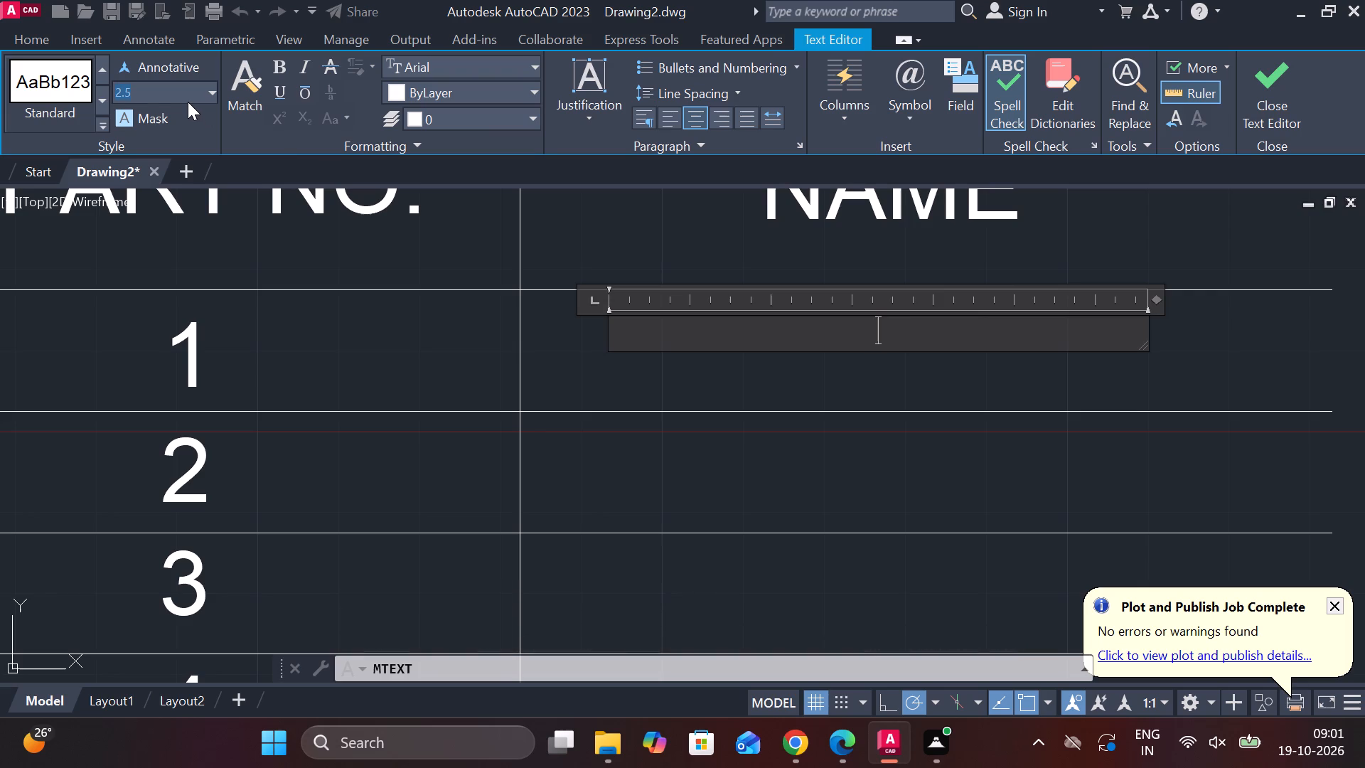
key("8")
key("Return")
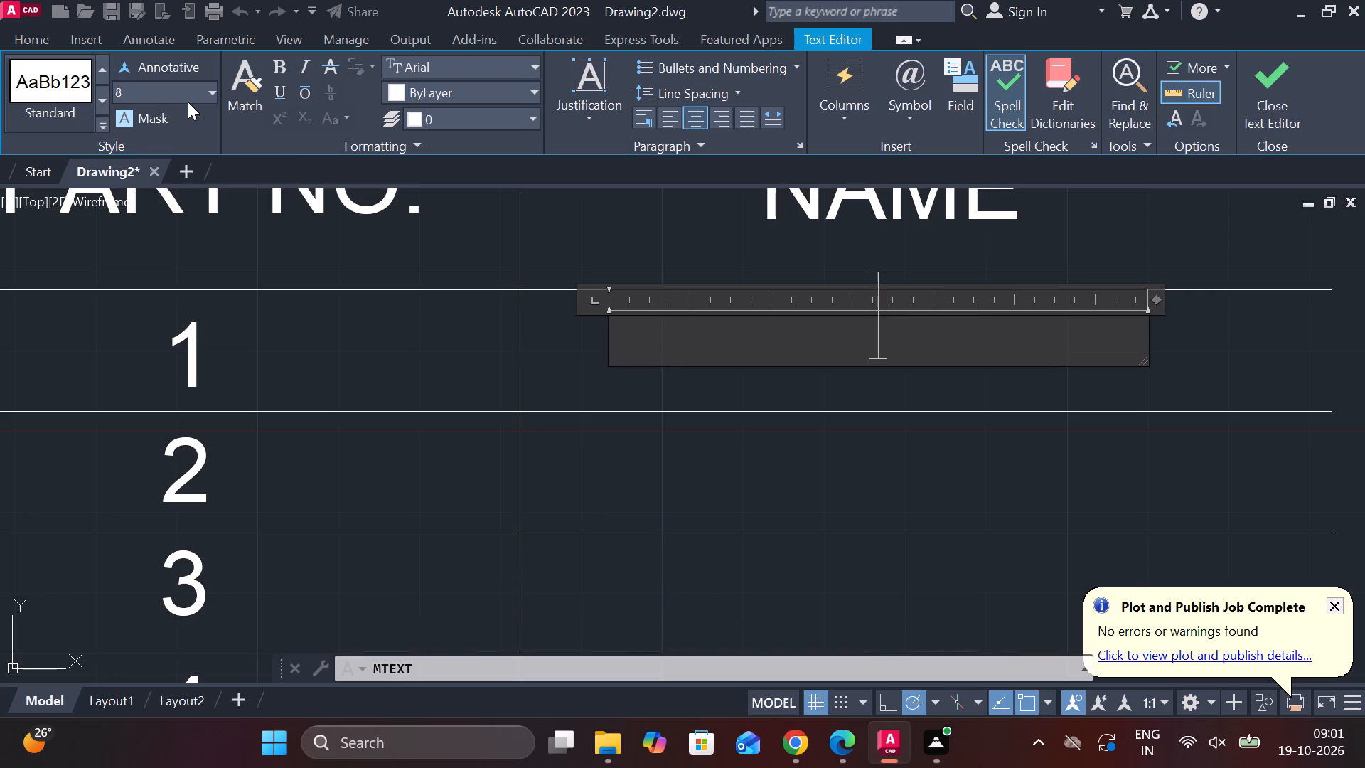
type("SW")
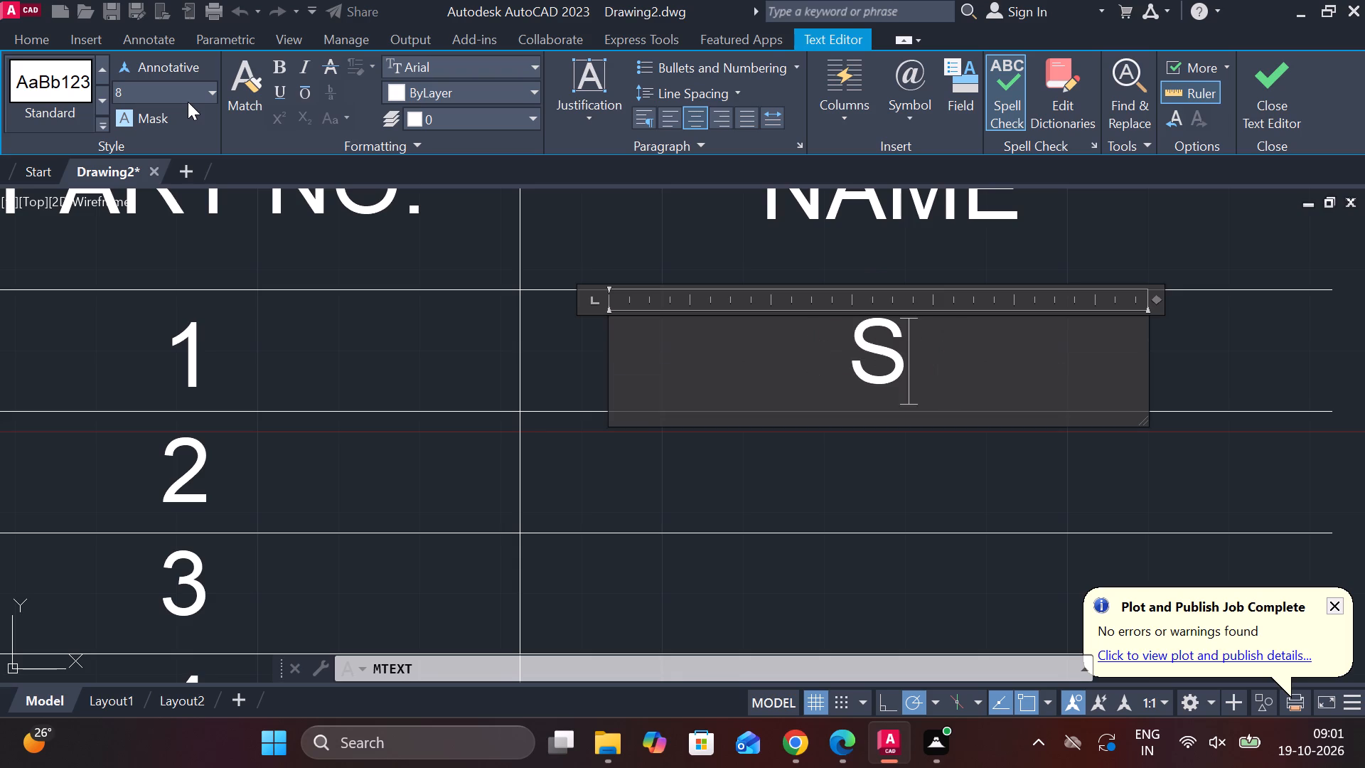
key("BackSpace")
key("w")
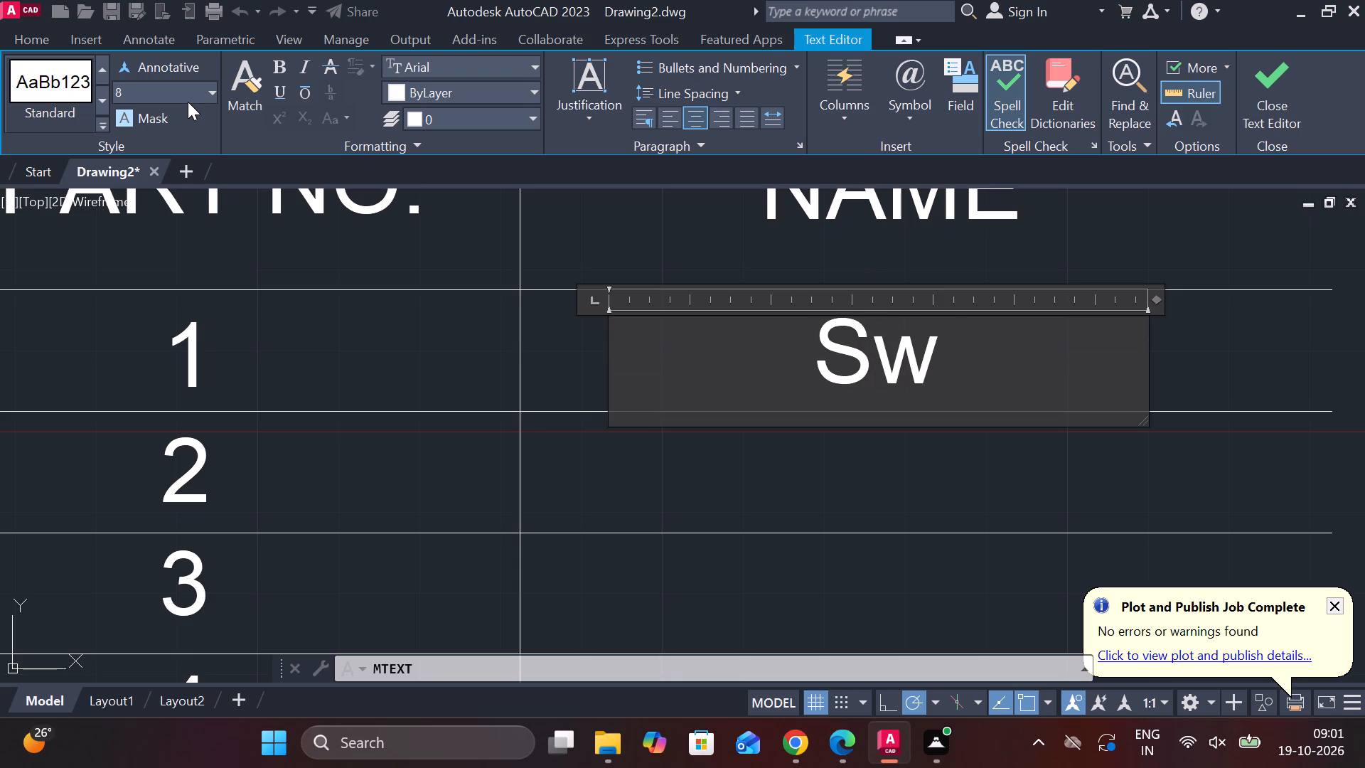
type("ive")
type("l plate")
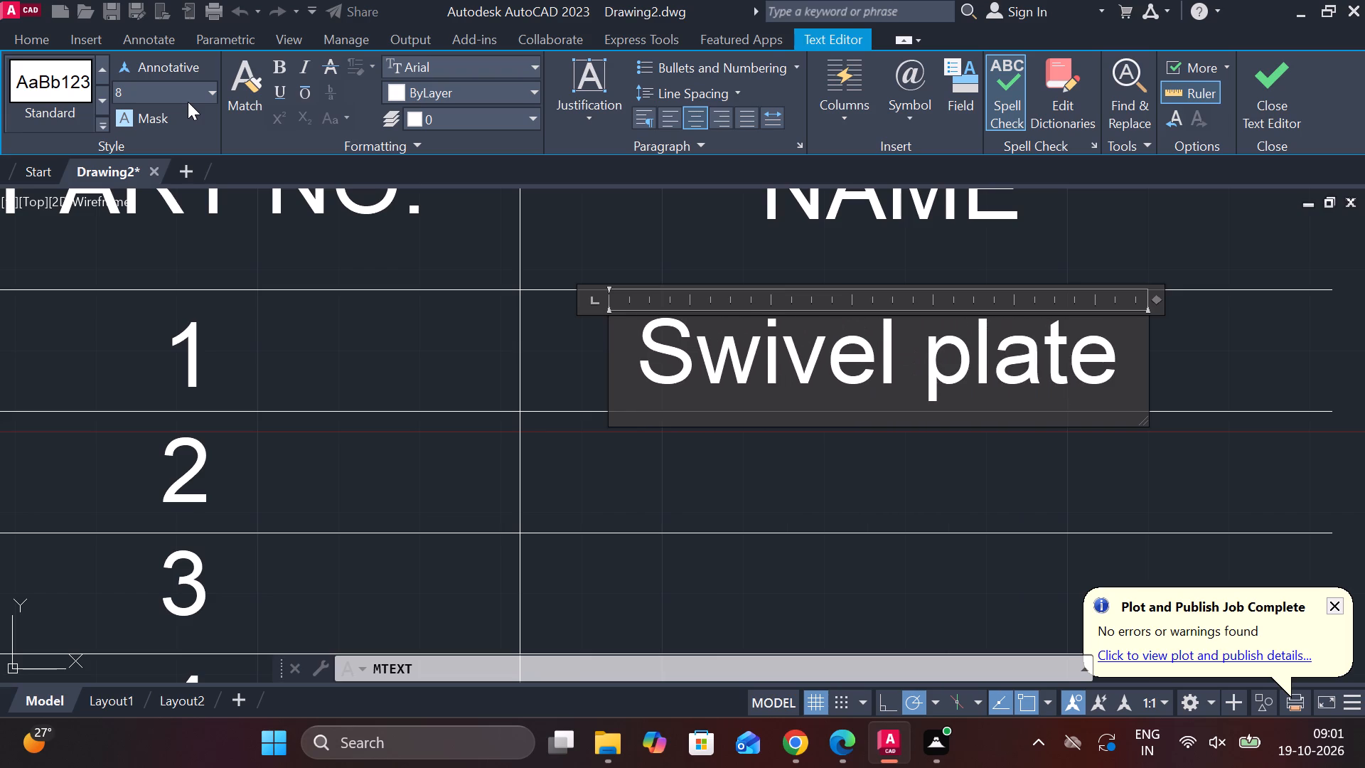
left_click(1285, 95)
Copy the "Swivel plate" text straight down into the NAME column rows beside parts 2 to 6.
scroll(1178, 439, "down", 1)
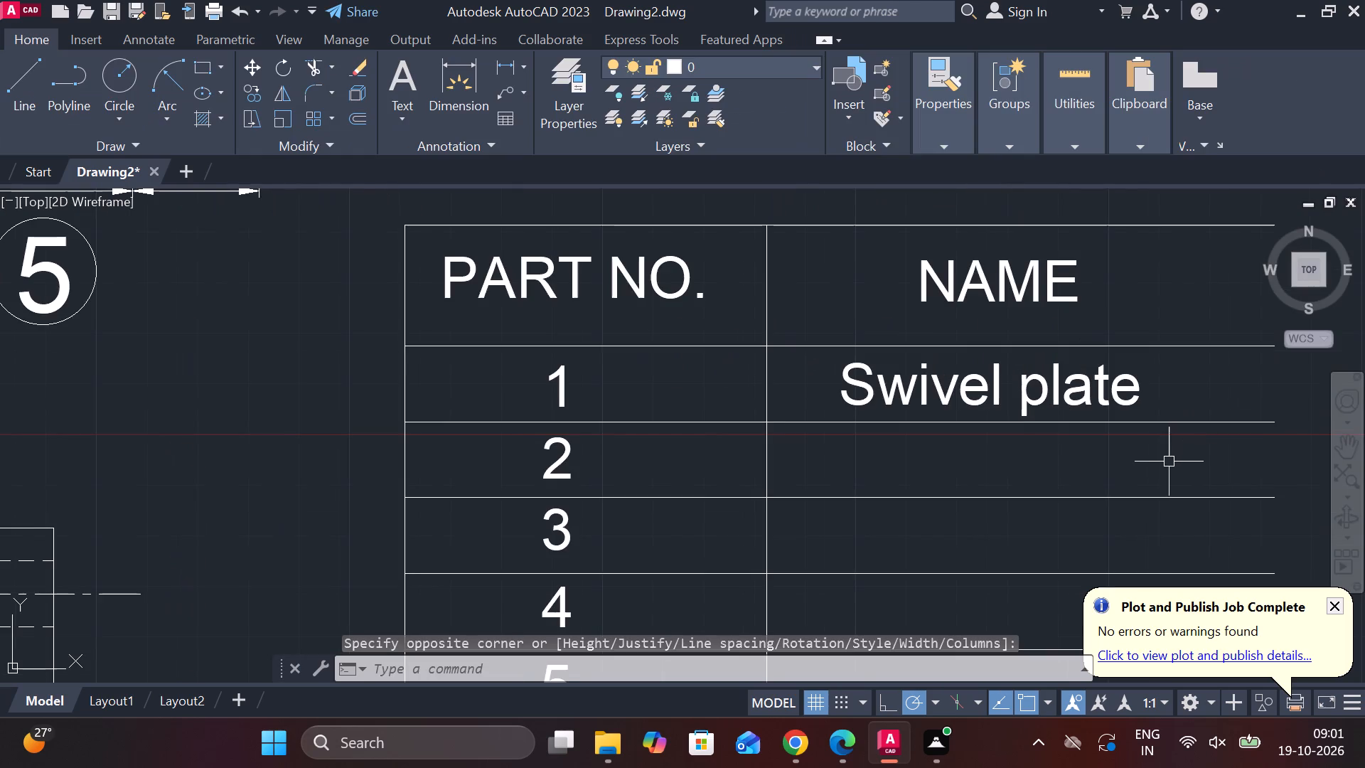
middle_click_drag(1168, 462, 1033, 348)
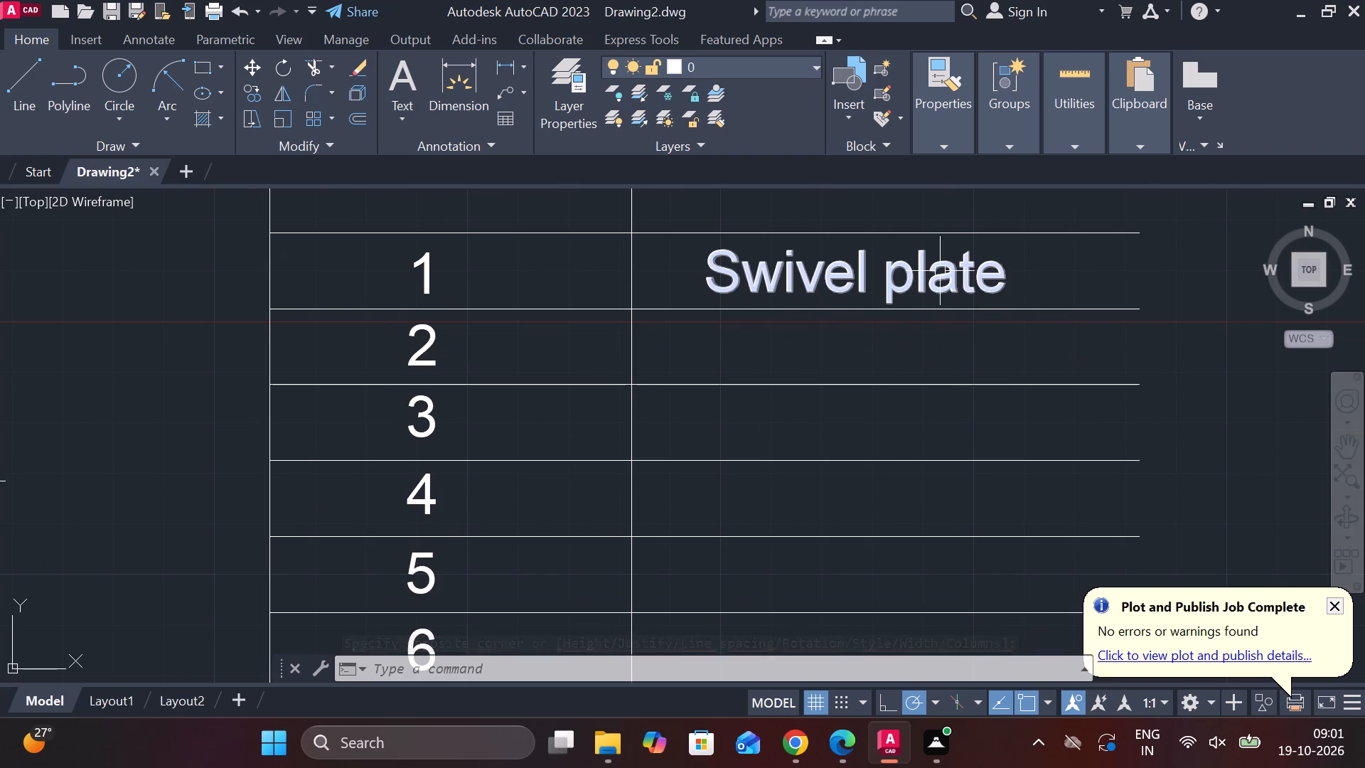
left_click(940, 271)
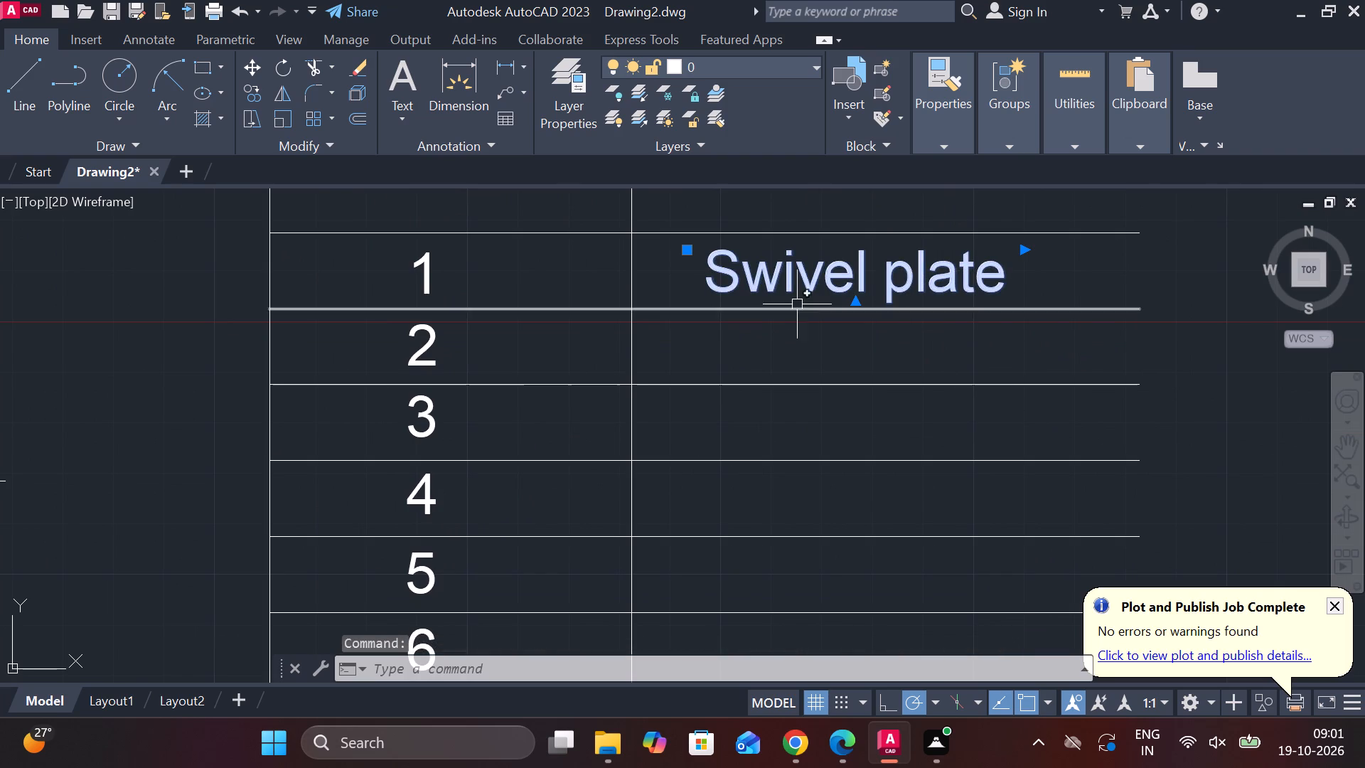
type("co")
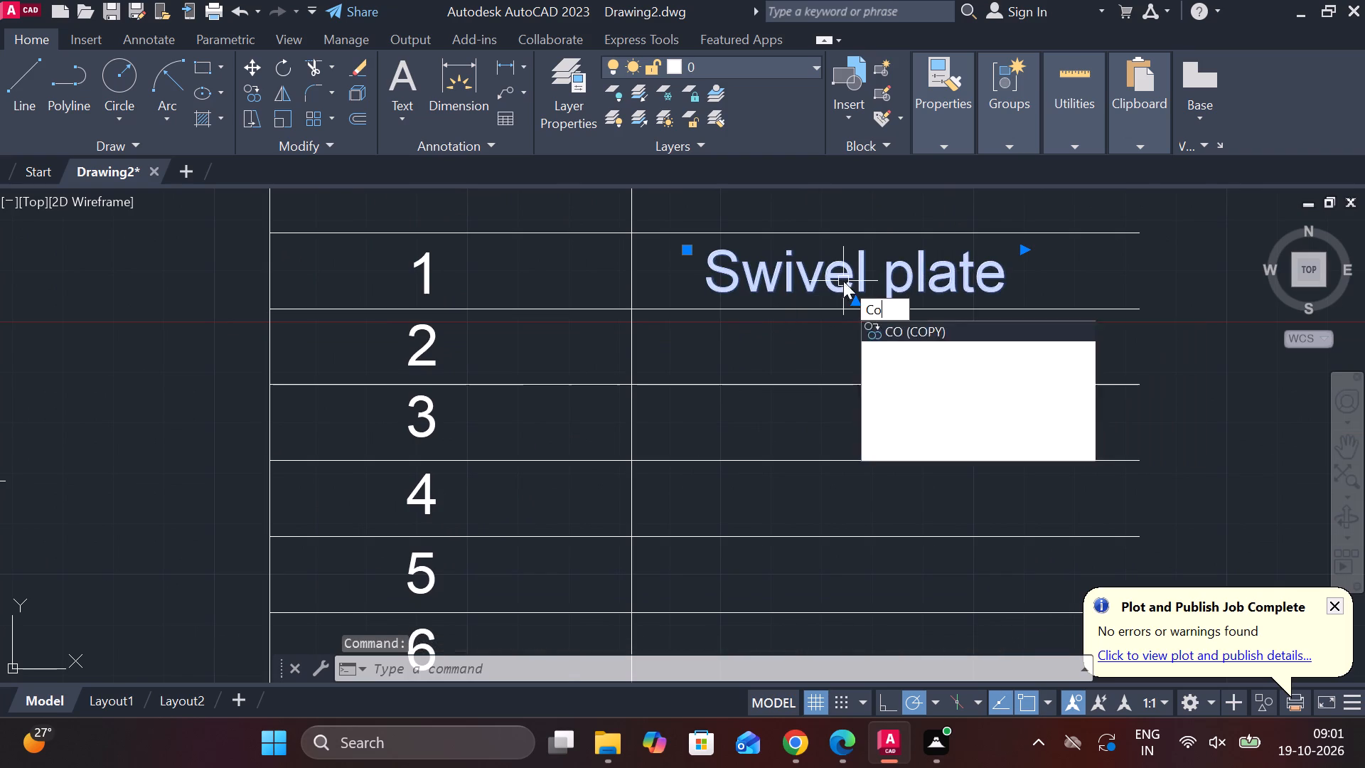
key("Return")
left_click(1022, 254)
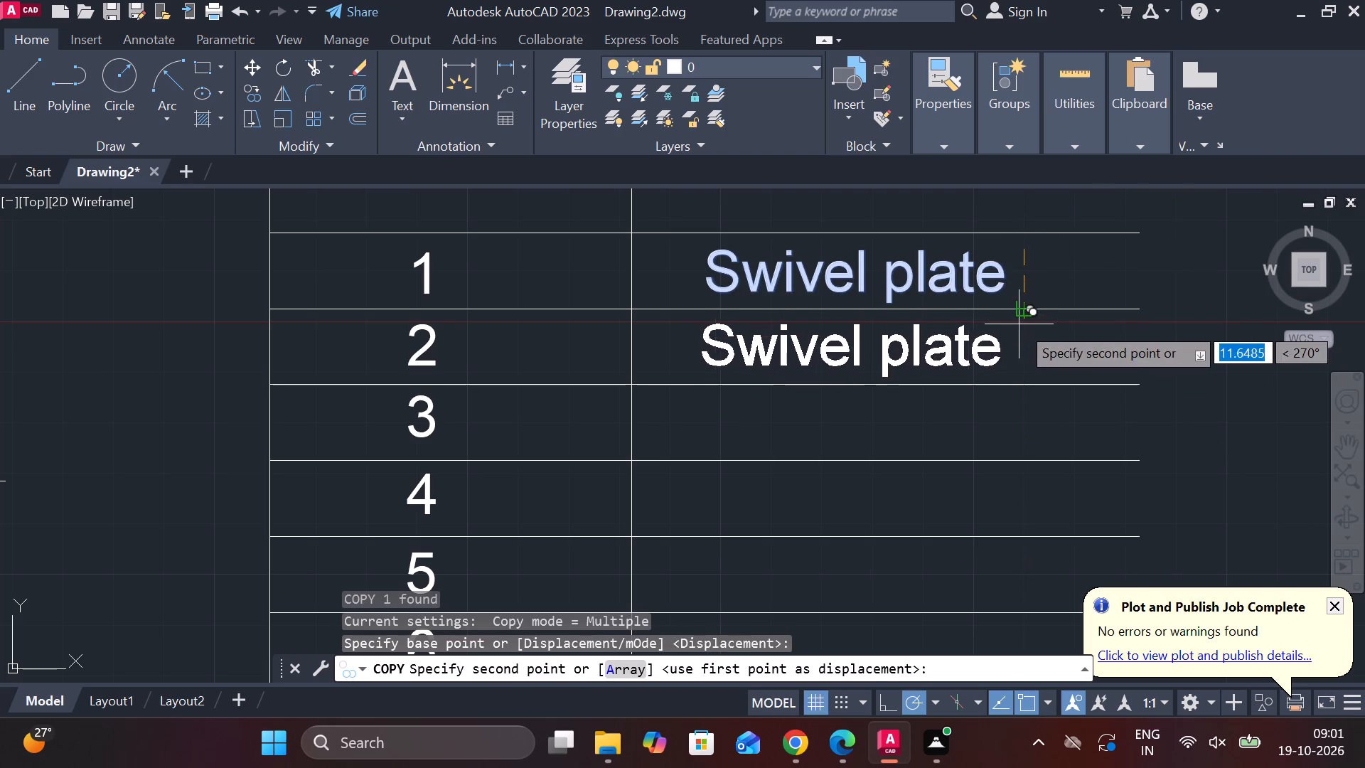
left_click(1037, 327)
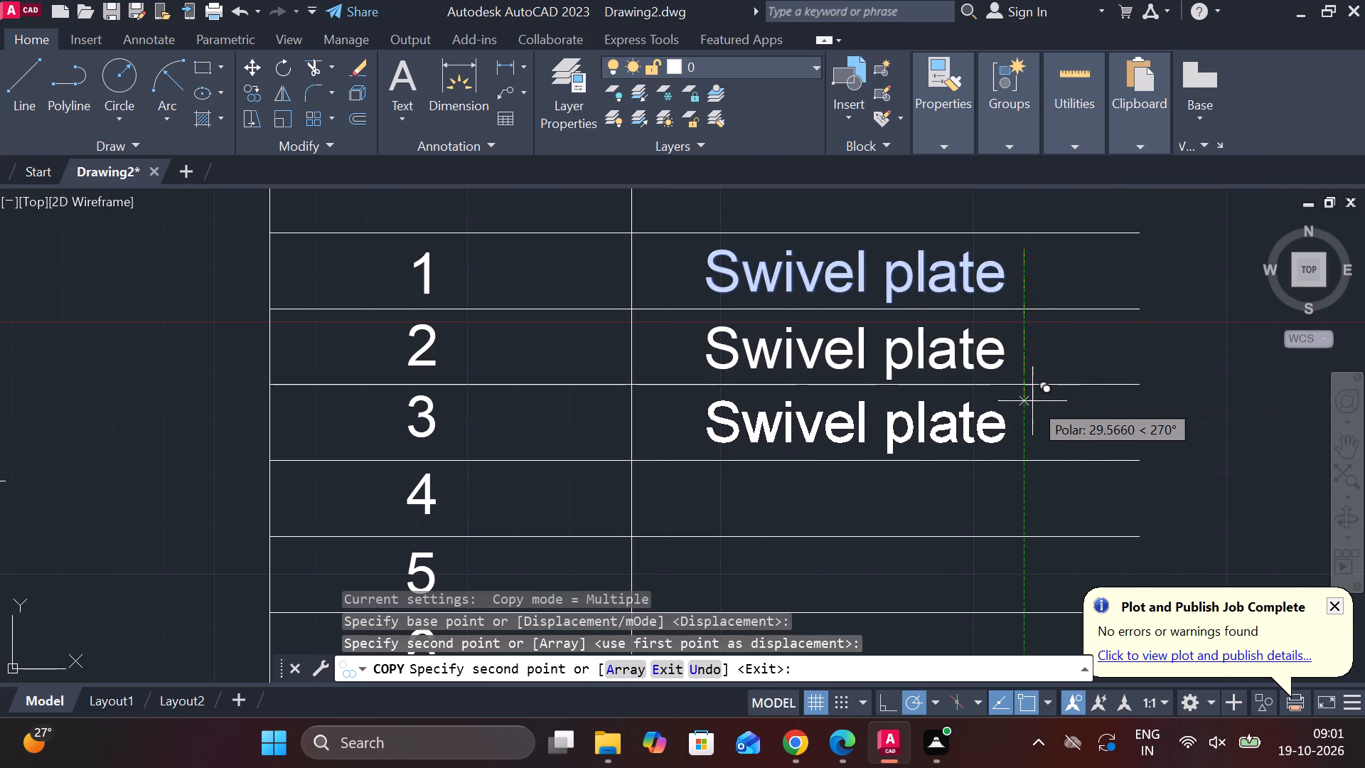
left_click(1032, 401)
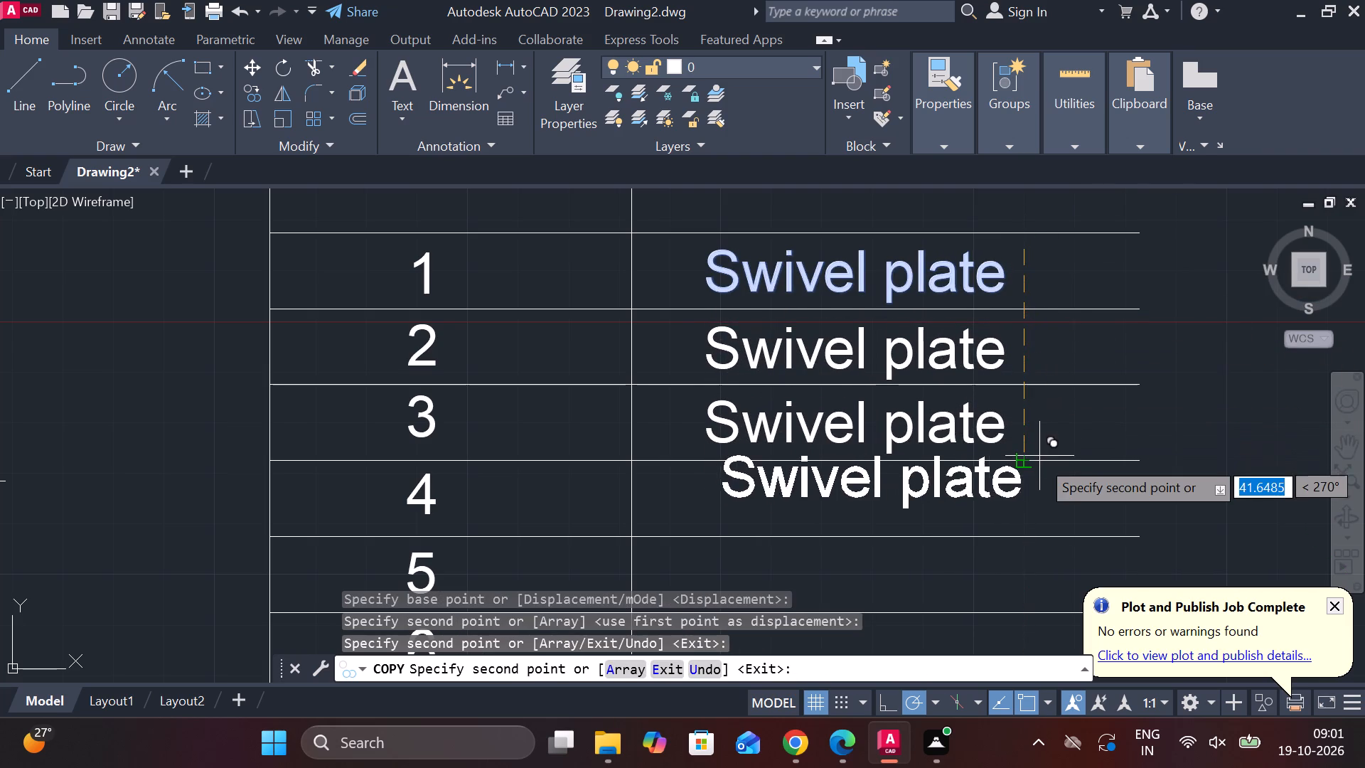
middle_click_drag(1035, 470, 1012, 413)
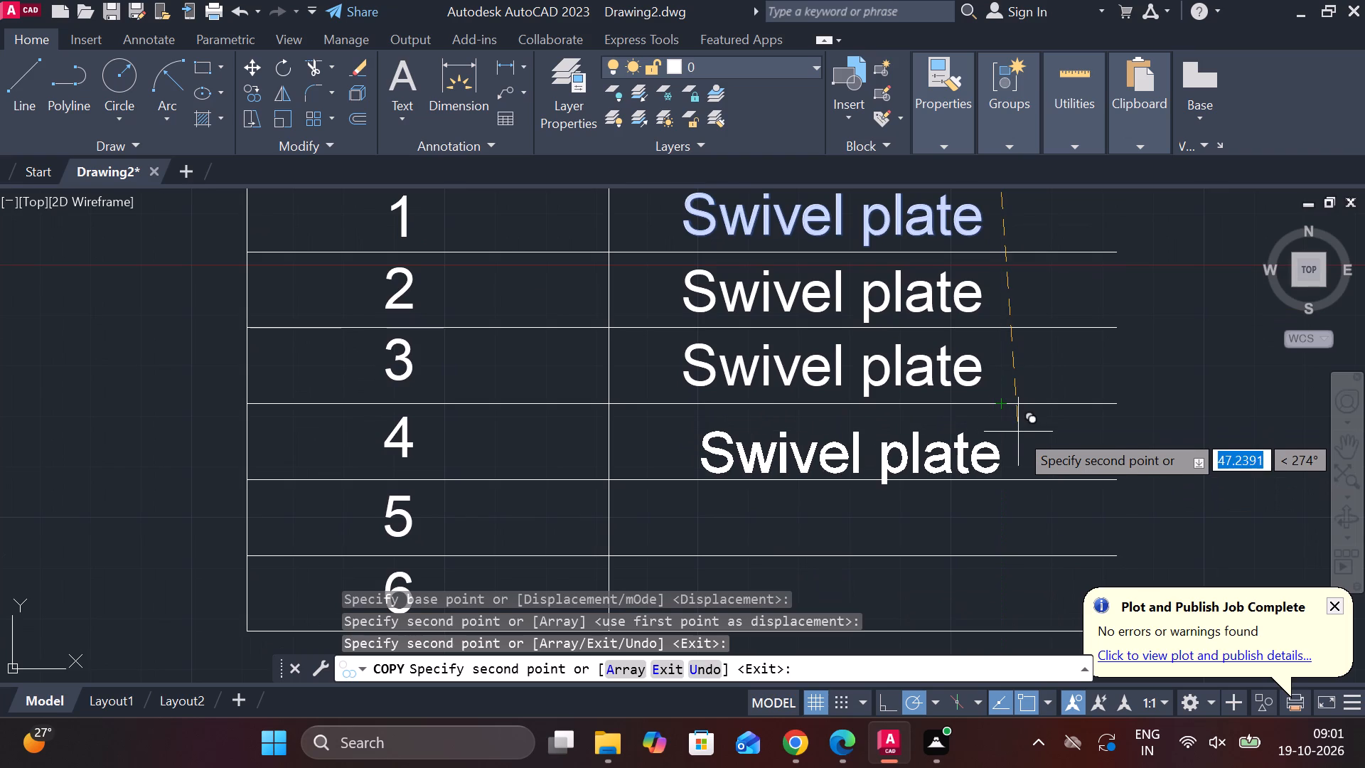
scroll(1015, 420, "up", 1)
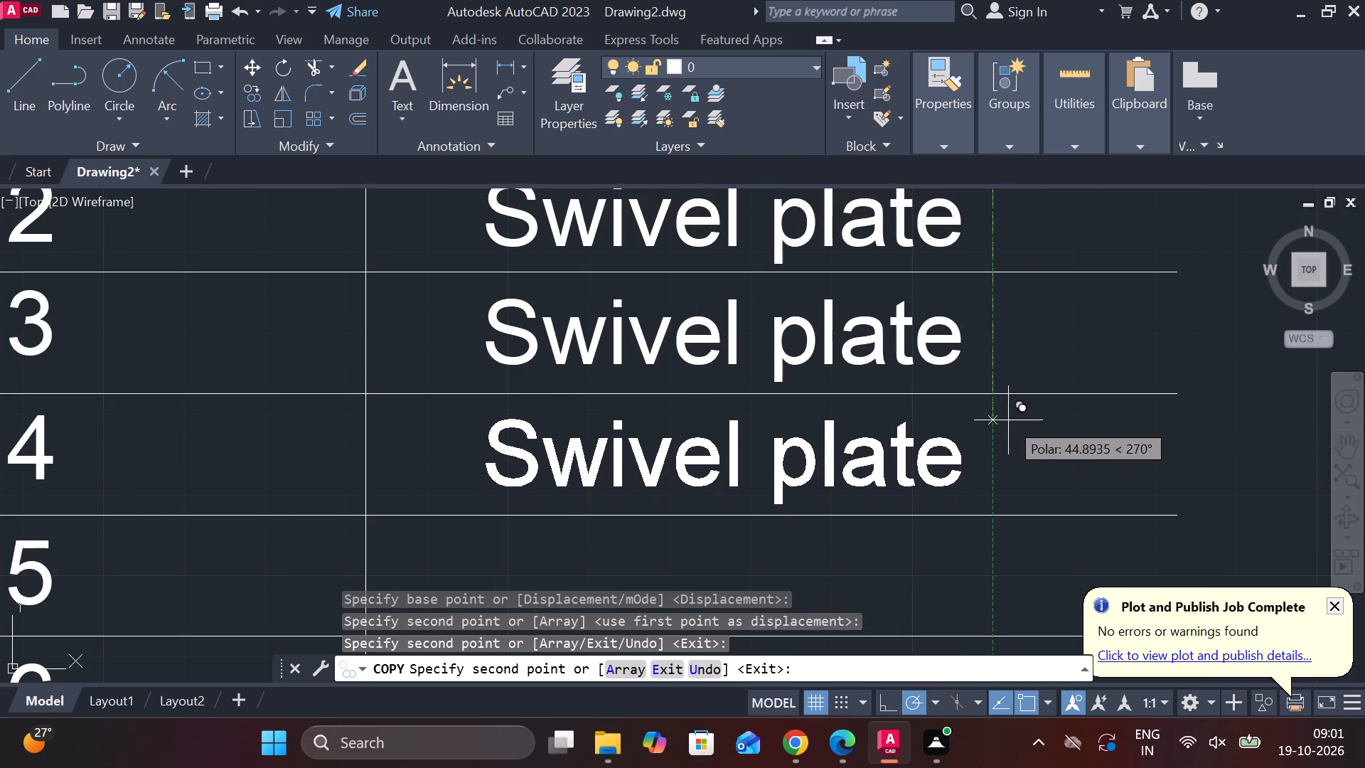
left_click(1008, 420)
middle_click_drag(1019, 452, 1012, 310)
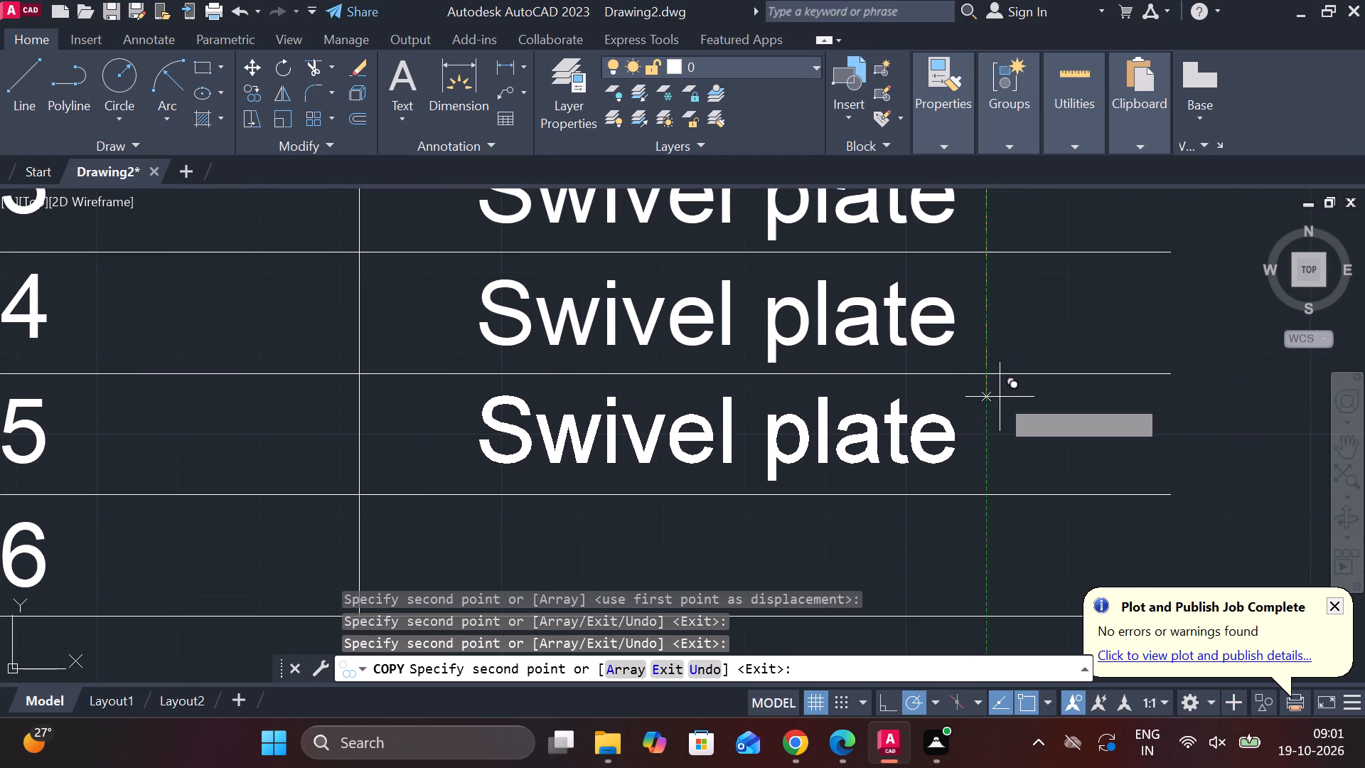
left_click(997, 397)
scroll(1012, 402, "down", 1)
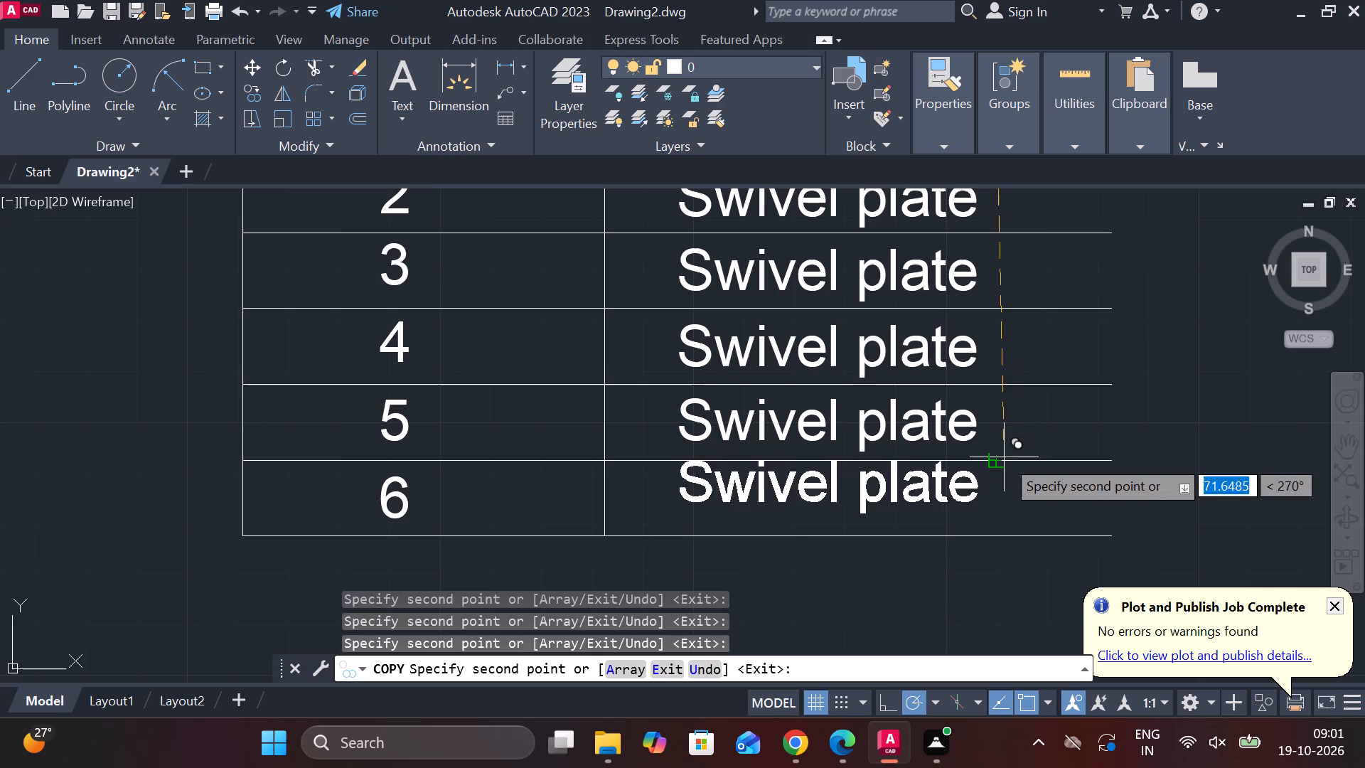
scroll(1000, 473, "up", 2)
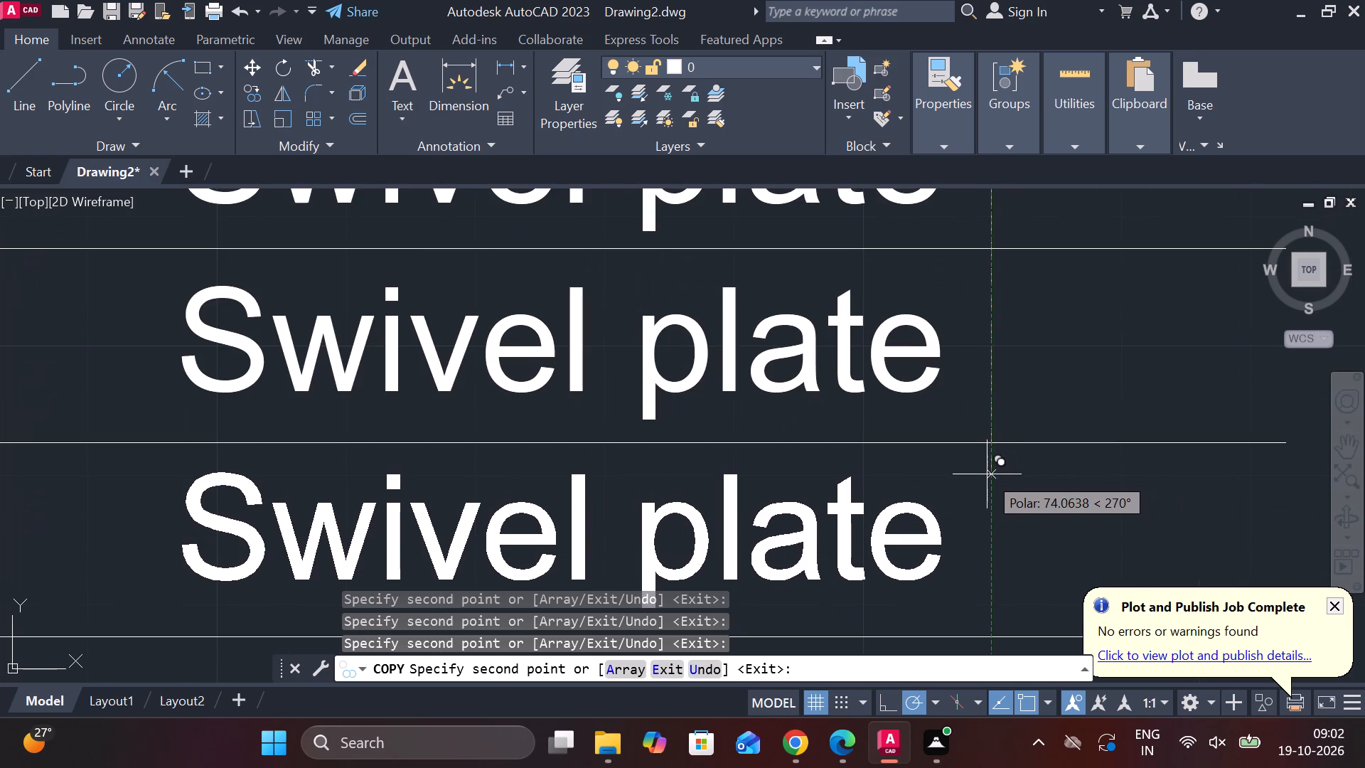
left_click(987, 474)
scroll(1029, 459, "down", 3)
key("Escape")
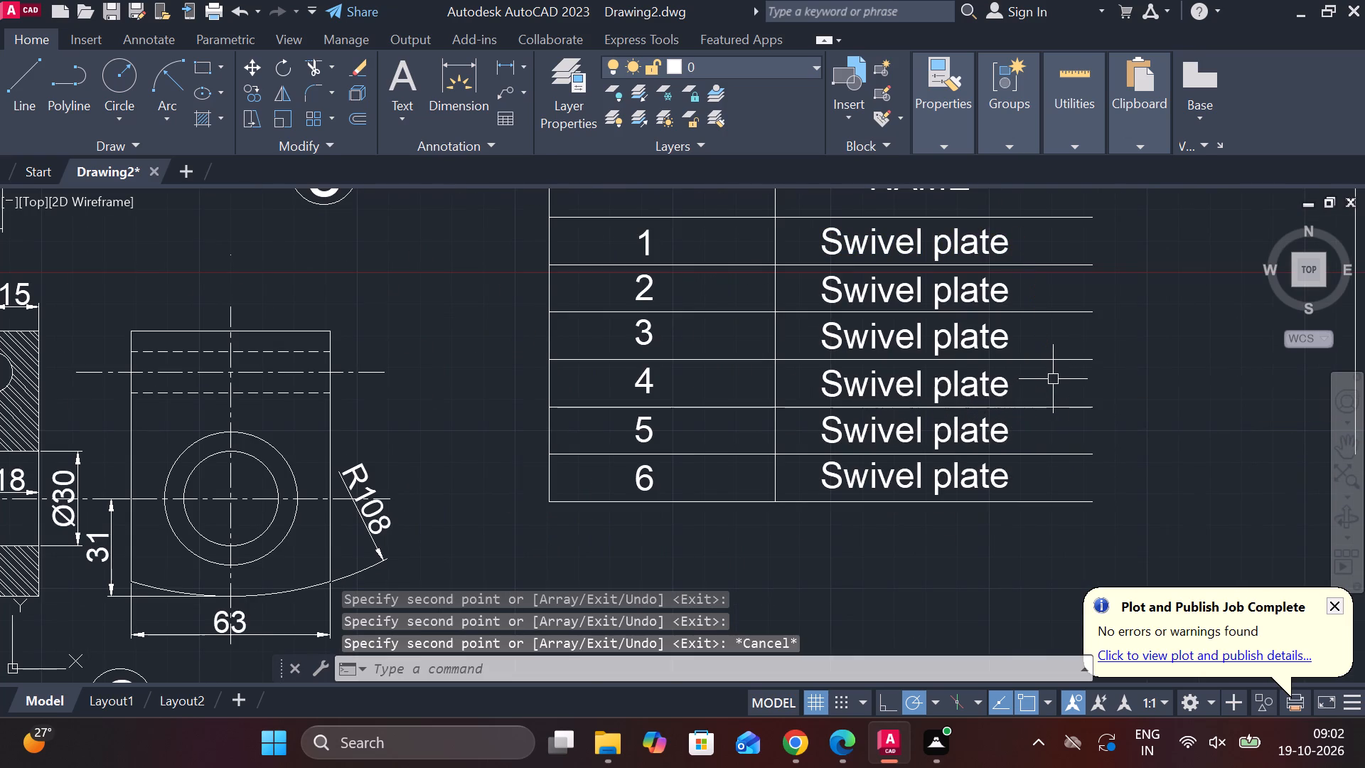
Replace the copied text beside part 2 in the NAME column with "Drag release plate".
middle_click_drag(1053, 379, 1016, 402)
double_click(874, 322)
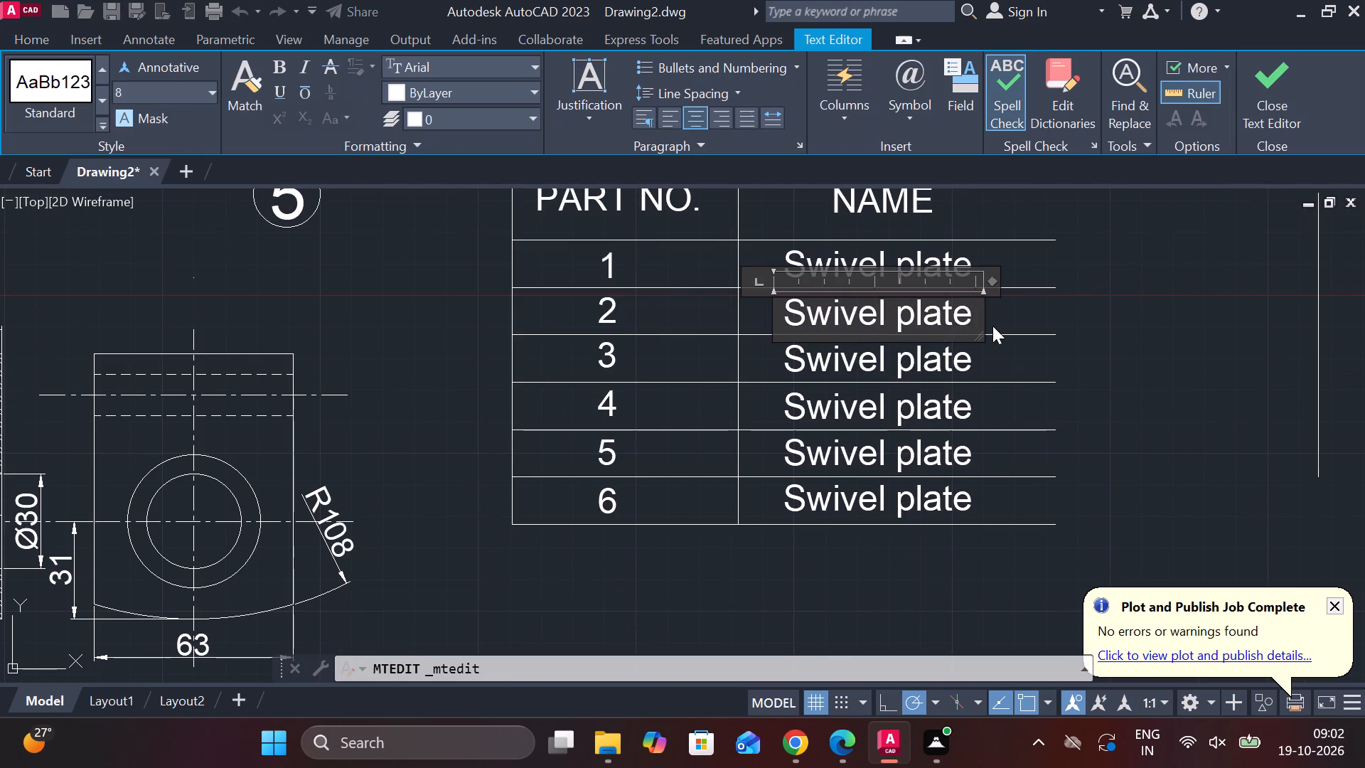
left_click(969, 324)
key("BackSpace")
key("BackSpace")
key("BackSpace")
key("BackSpace")
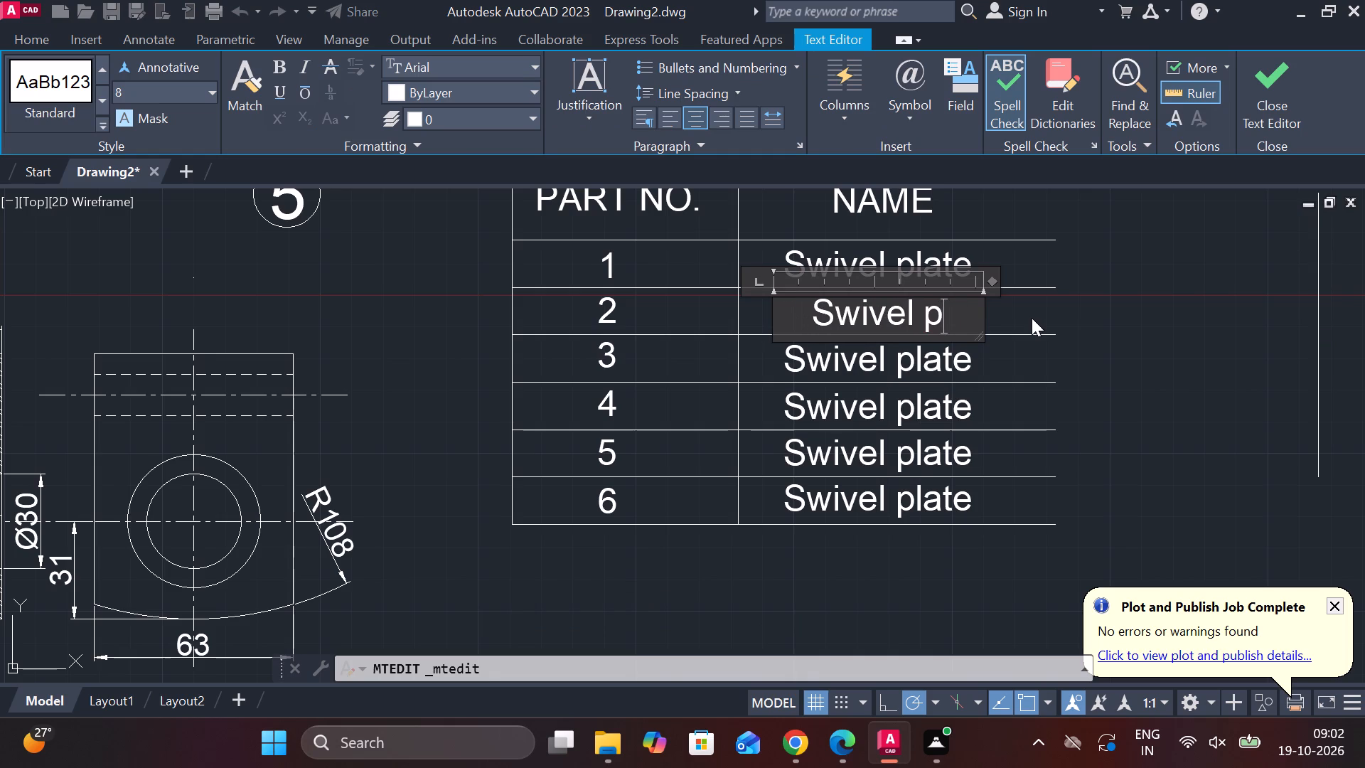
key("BackSpace")
key("BackSpace")
key("BackSpace")
key("BackSpace")
key("BackSpace")
key("BackSpace")
key("BackSpace")
key("BackSpace")
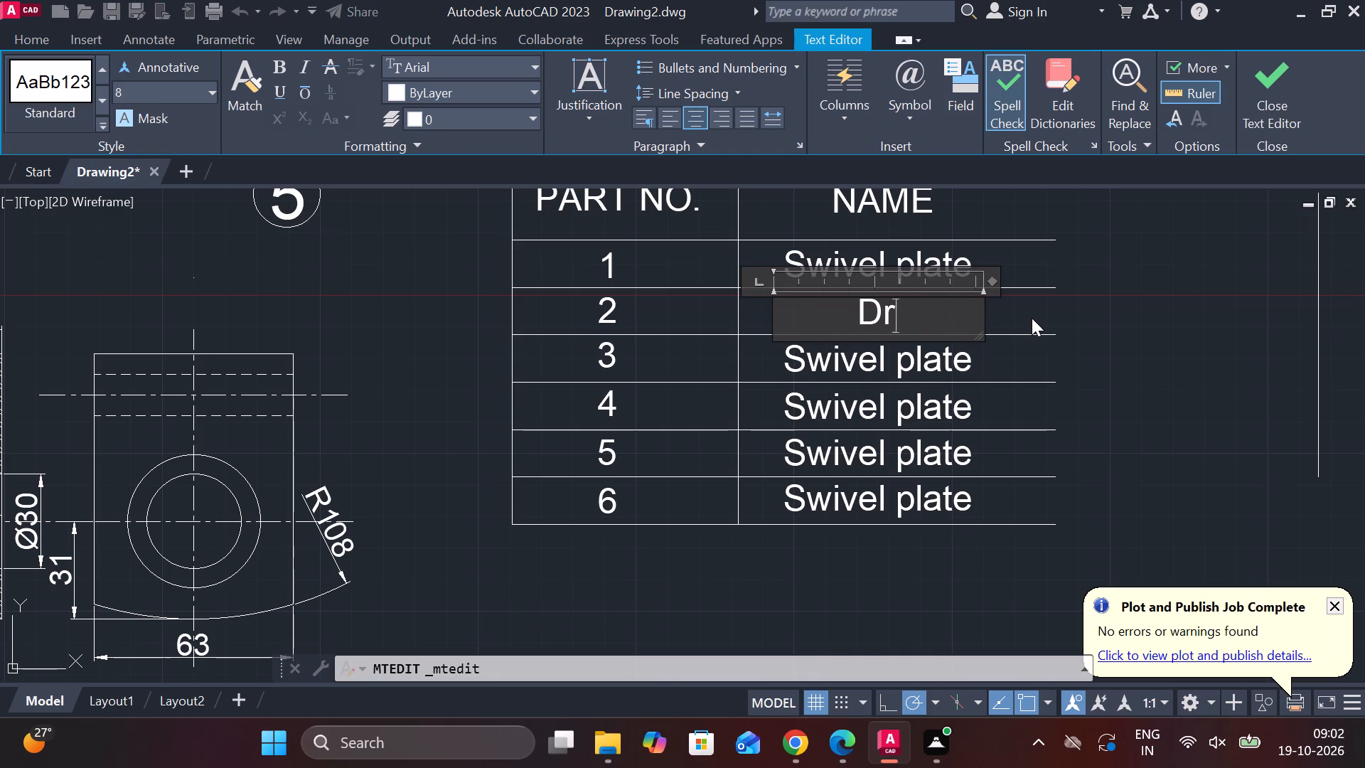
key("space")
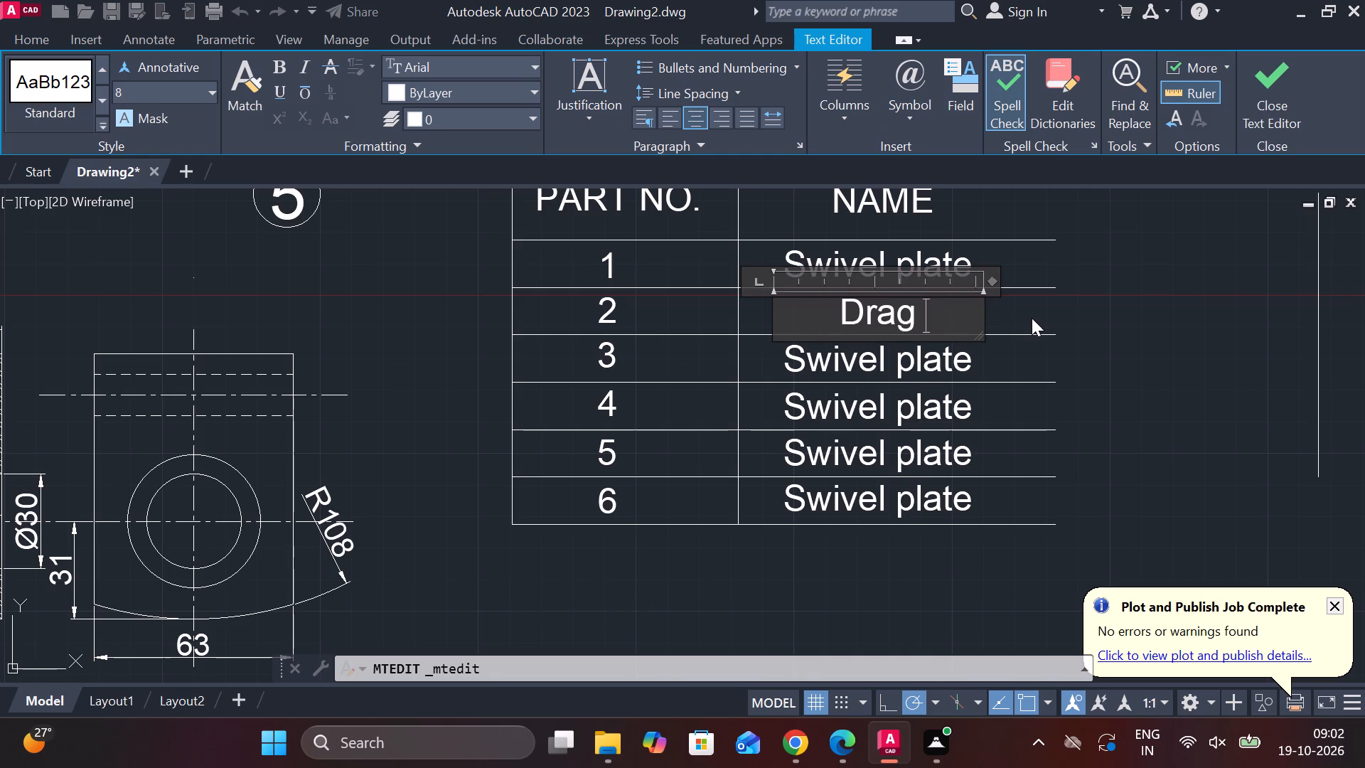
type("re")
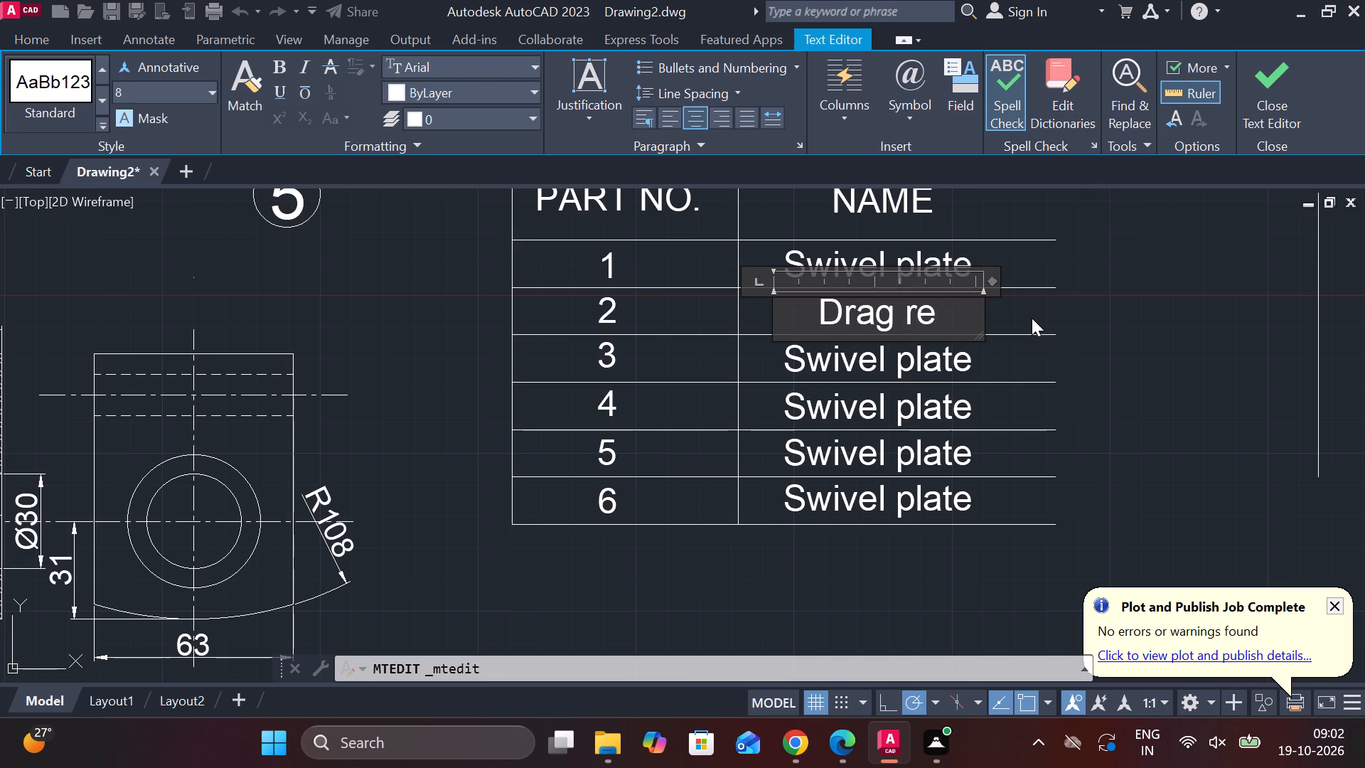
type("lease")
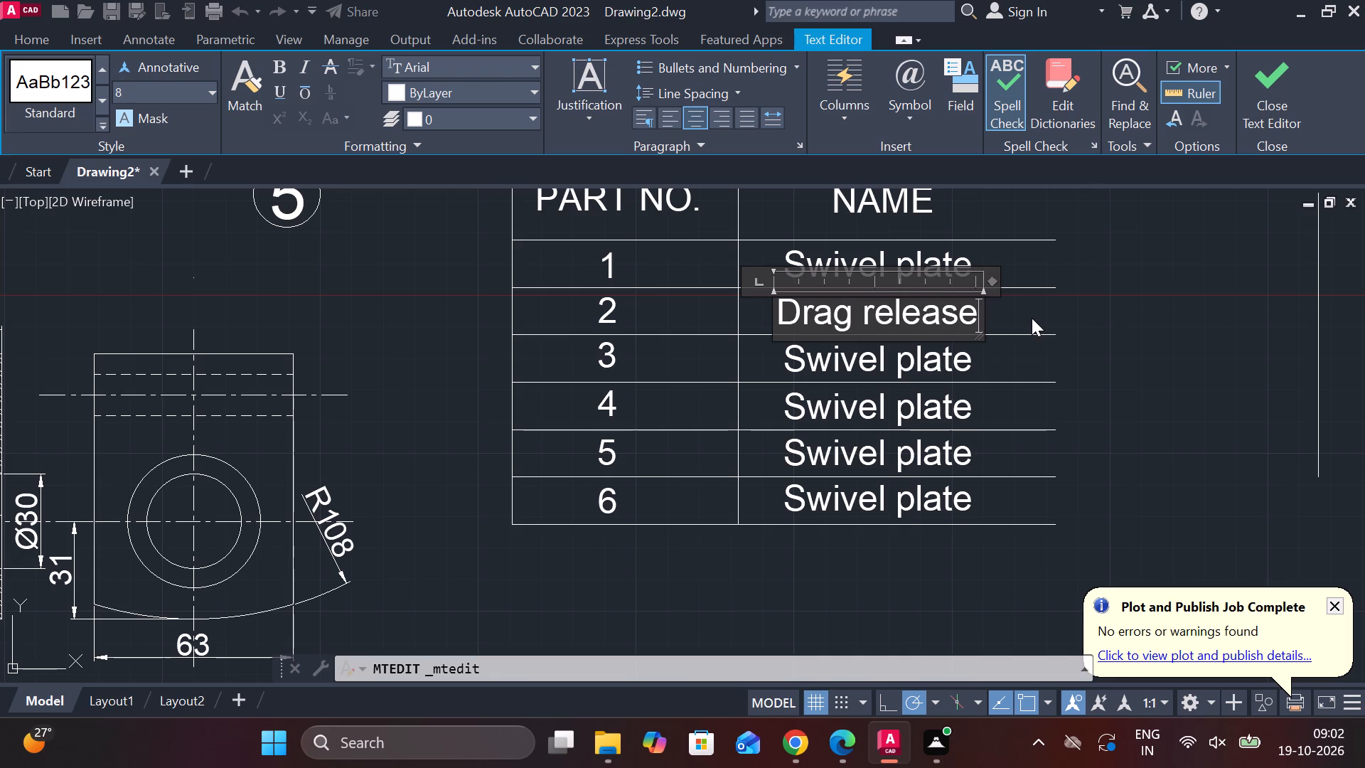
key("space")
type("plate")
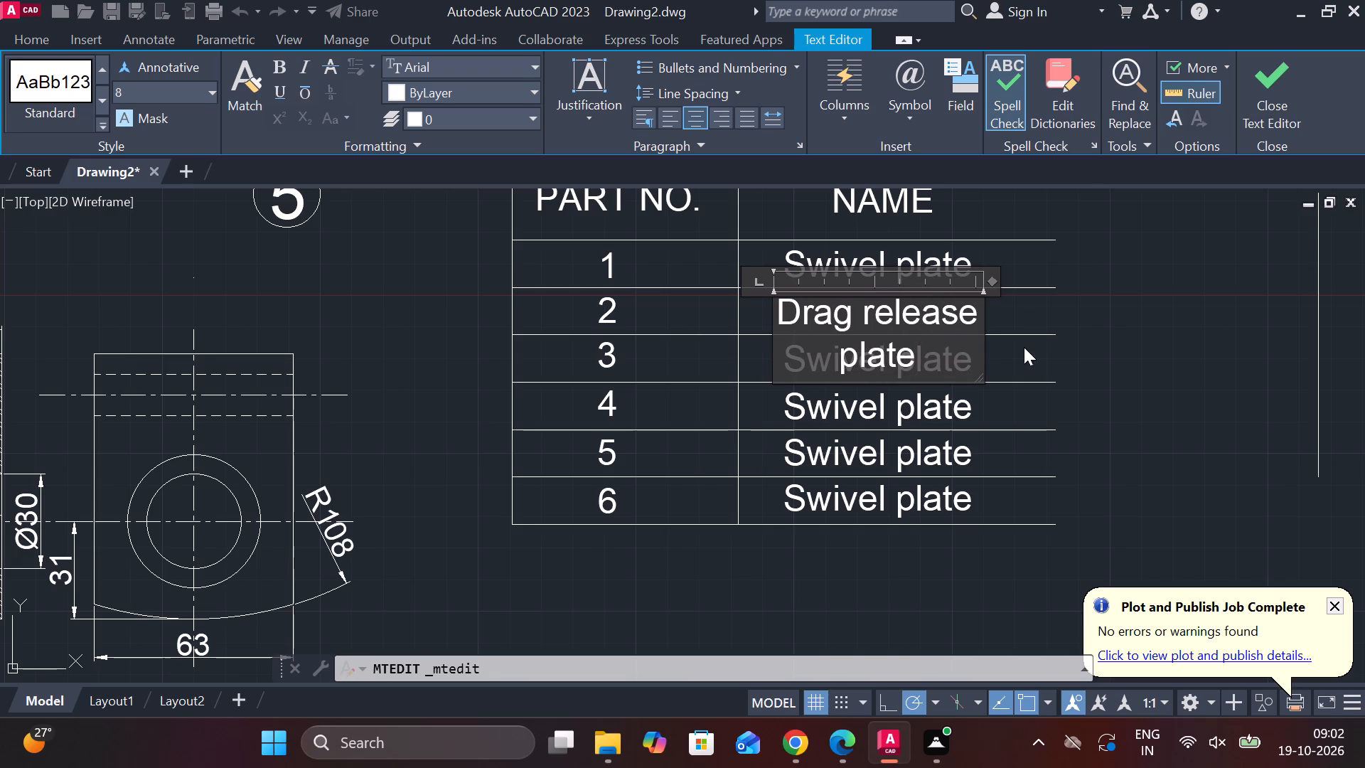
Widen the text frame of "Drag release plate" until the name fits on one line, and finish the text.
left_click_drag(983, 341, 1019, 341)
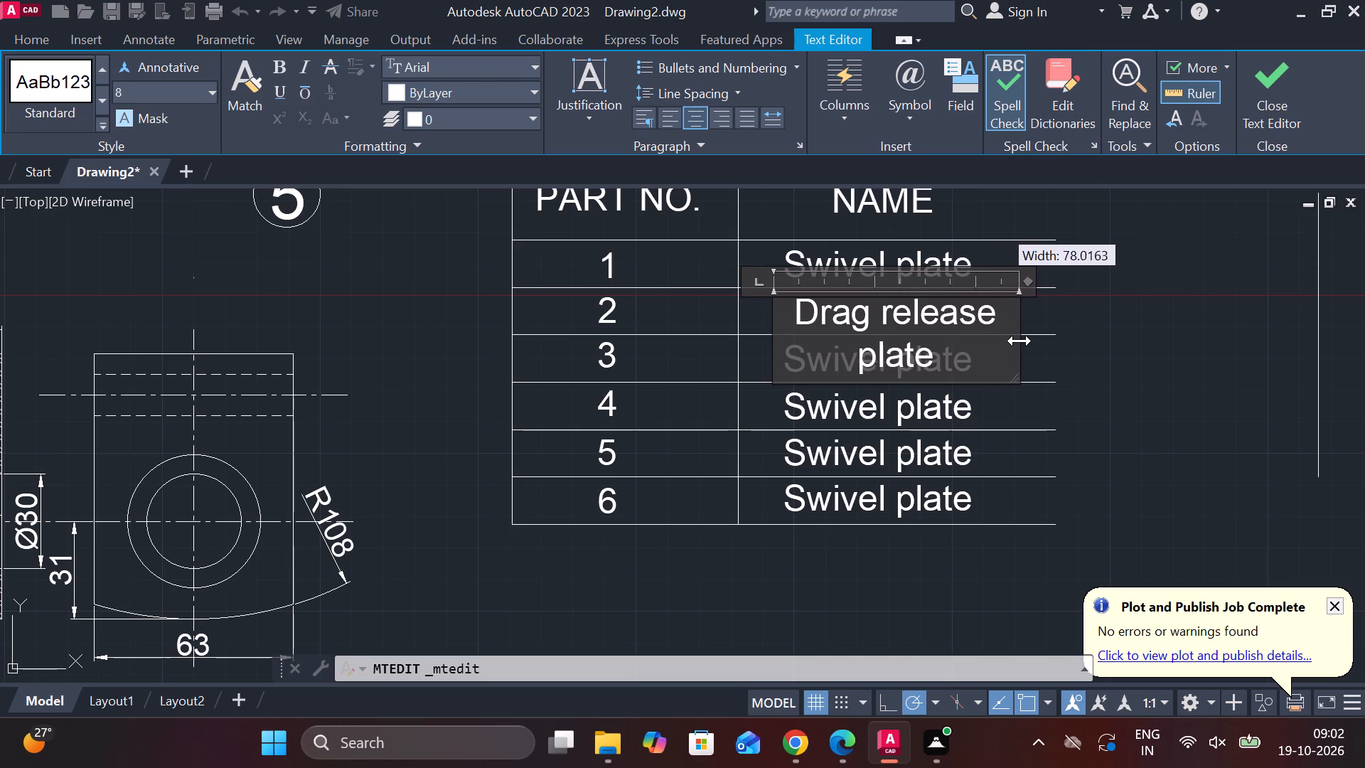
left_click_drag(1019, 341, 1042, 341)
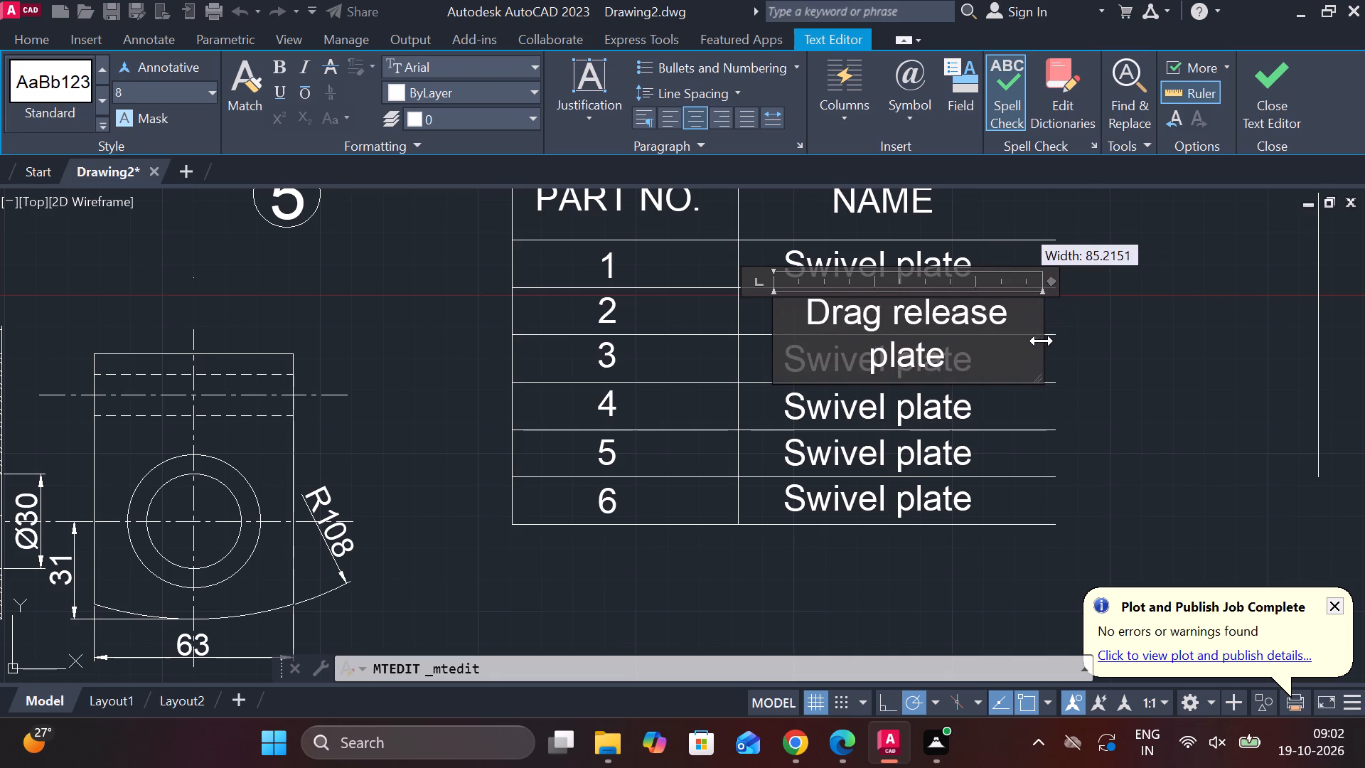
left_click_drag(1042, 341, 1059, 343)
left_click(1261, 104)
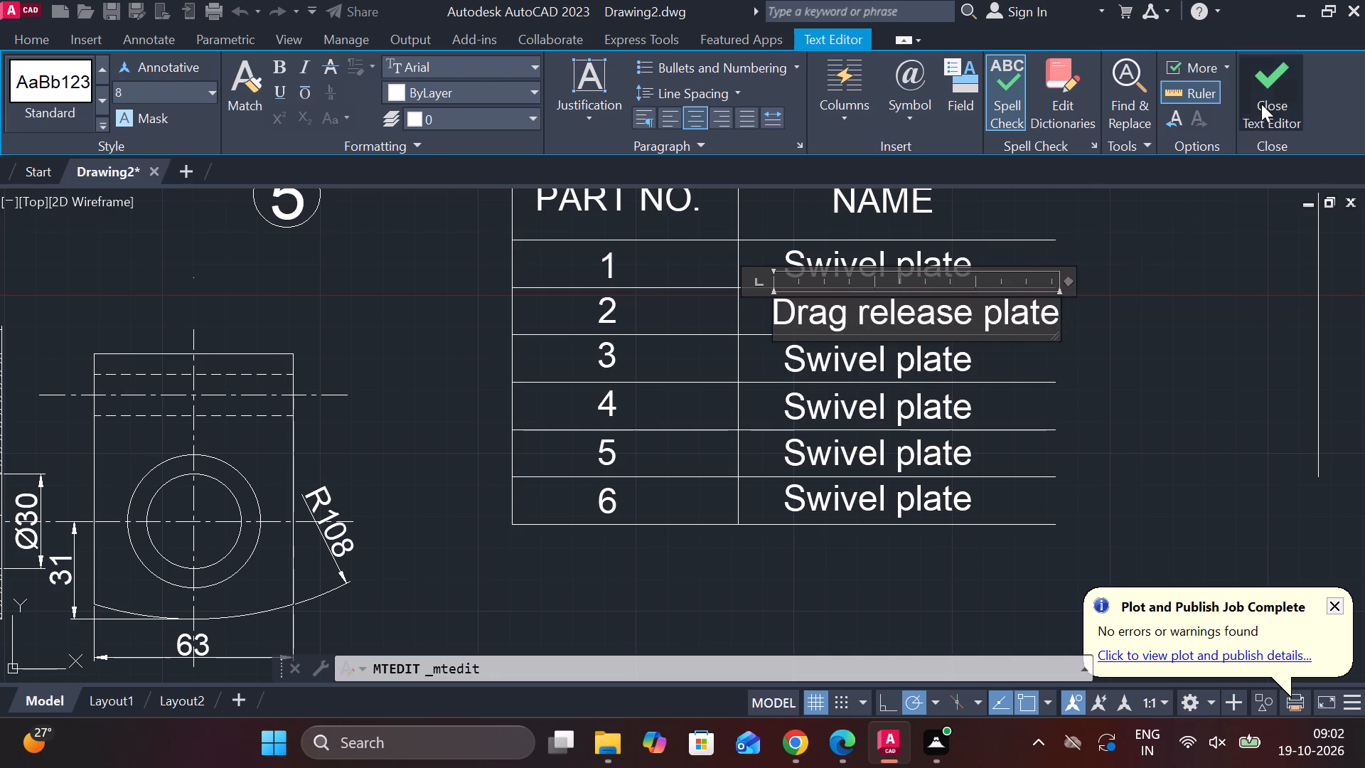
Replace the copied text beside part 3 in the NAME column with "Pin" and finish the text.
middle_click_drag(1033, 352, 1018, 352)
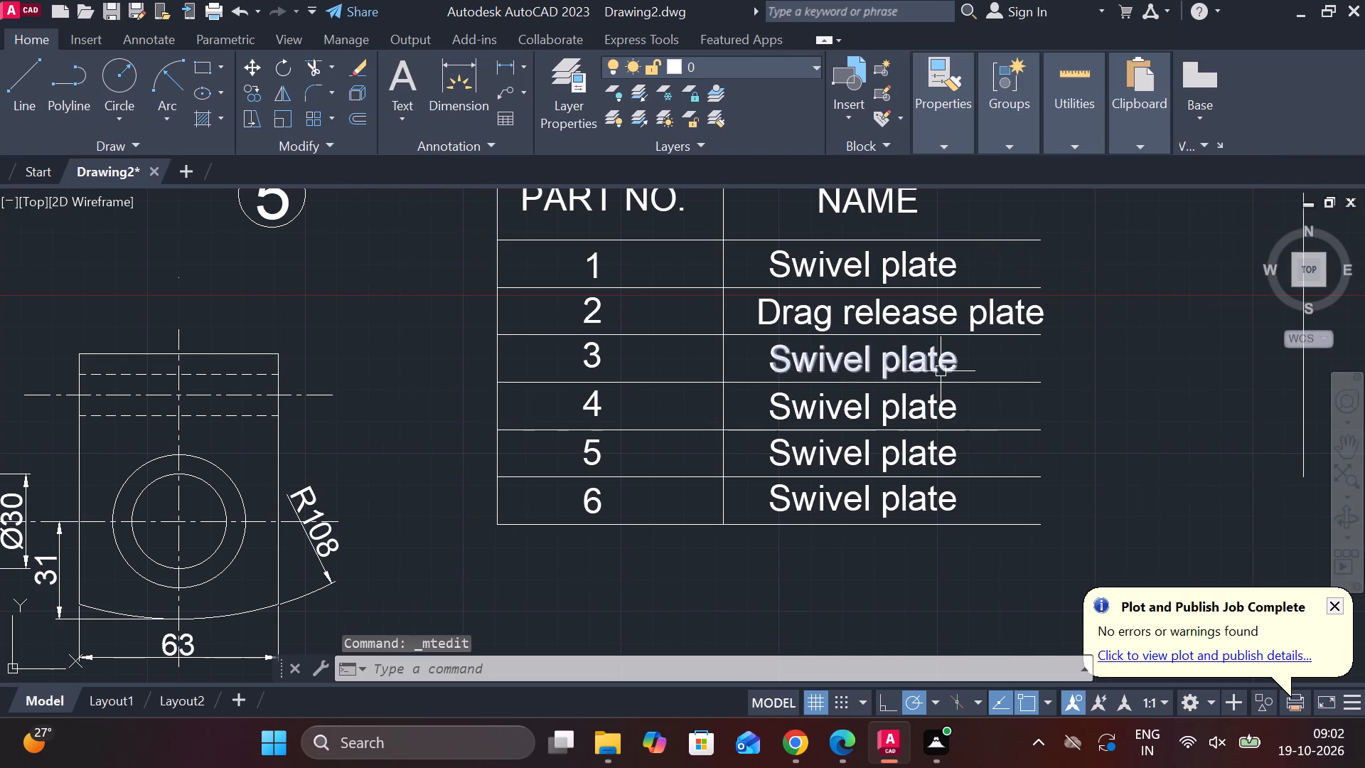
double_click(919, 358)
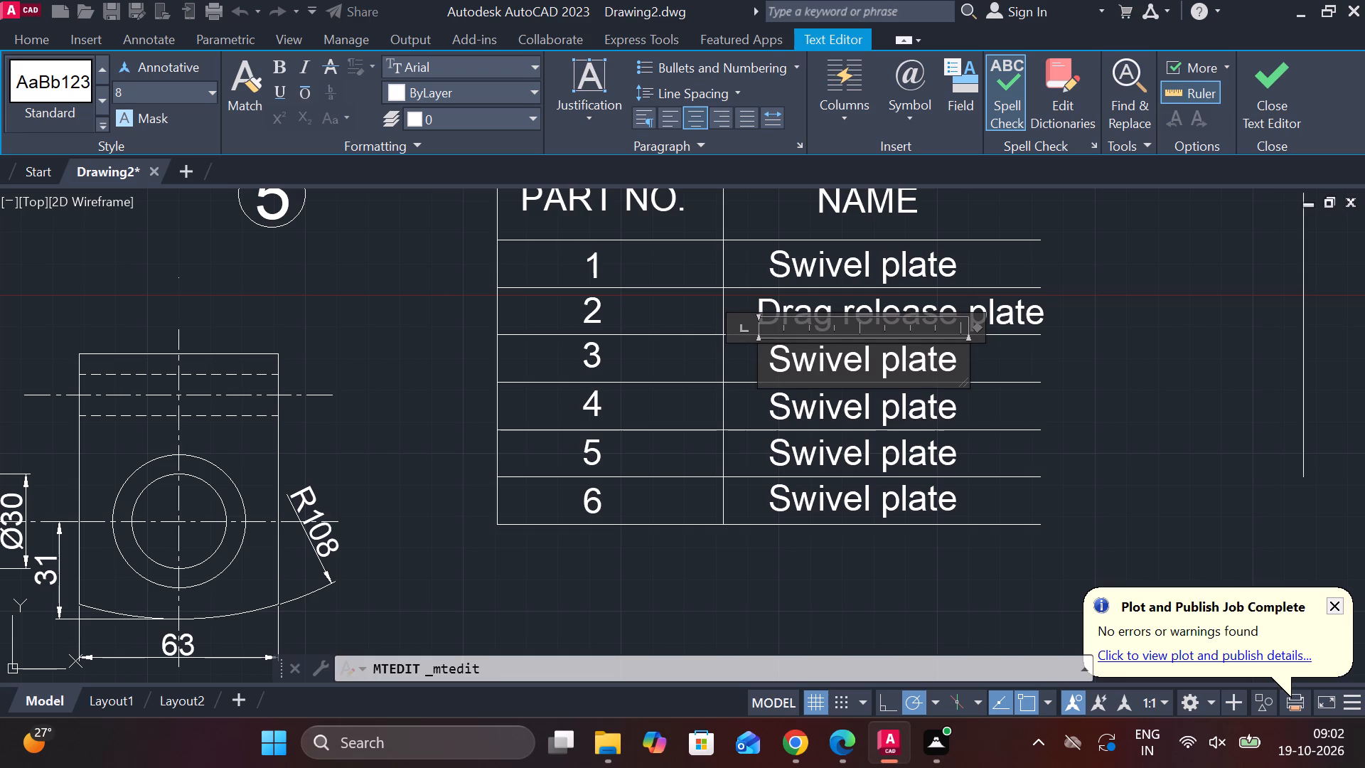
left_click(957, 357)
key("BackSpace")
key("BackSpace")
key("BackSpace")
key("BackSpace")
key("BackSpace")
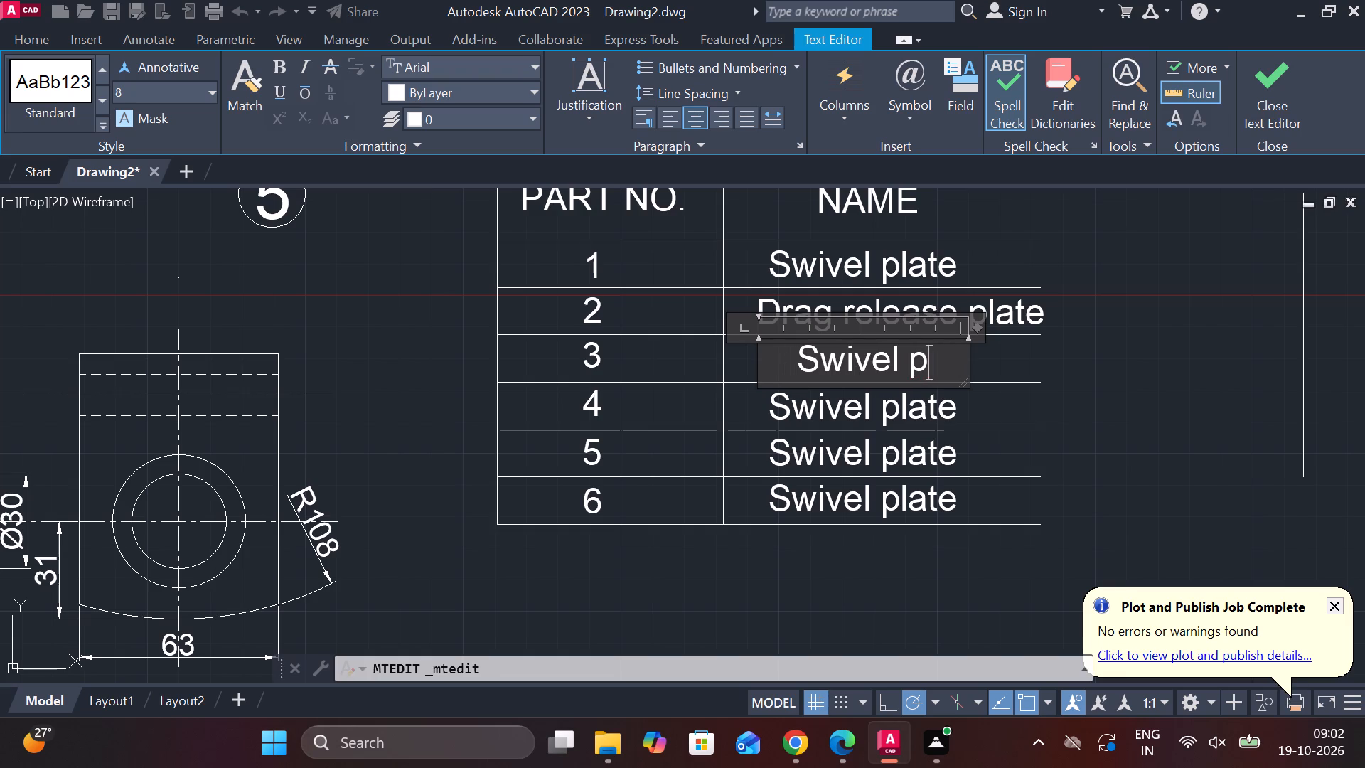
key("BackSpace")
key("BackSpace")
key("BackSpace")
key("BackSpace")
key("BackSpace")
key("BackSpace")
key("BackSpace")
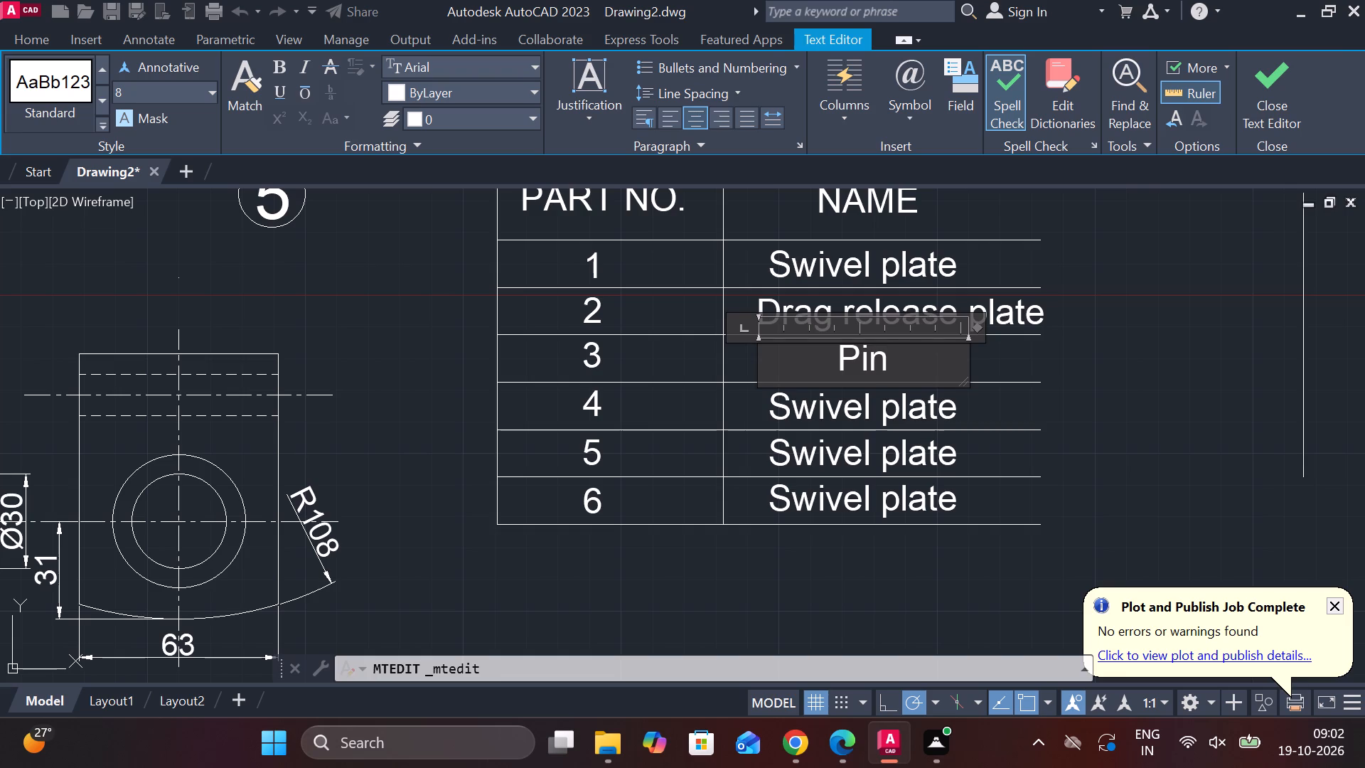
left_click(1264, 95)
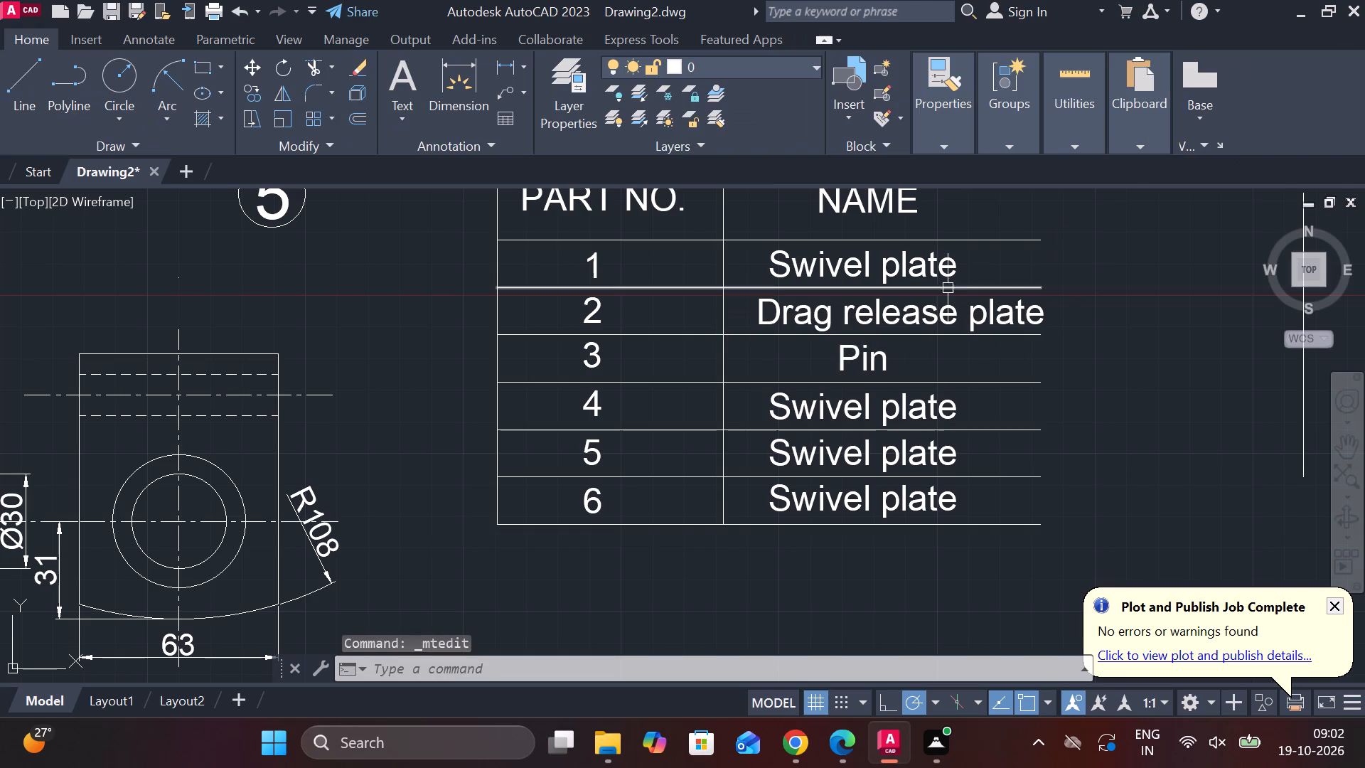
Replace the copied text beside part 4 in the NAME column with "Tool holder" and finish the text.
triple_click(881, 407)
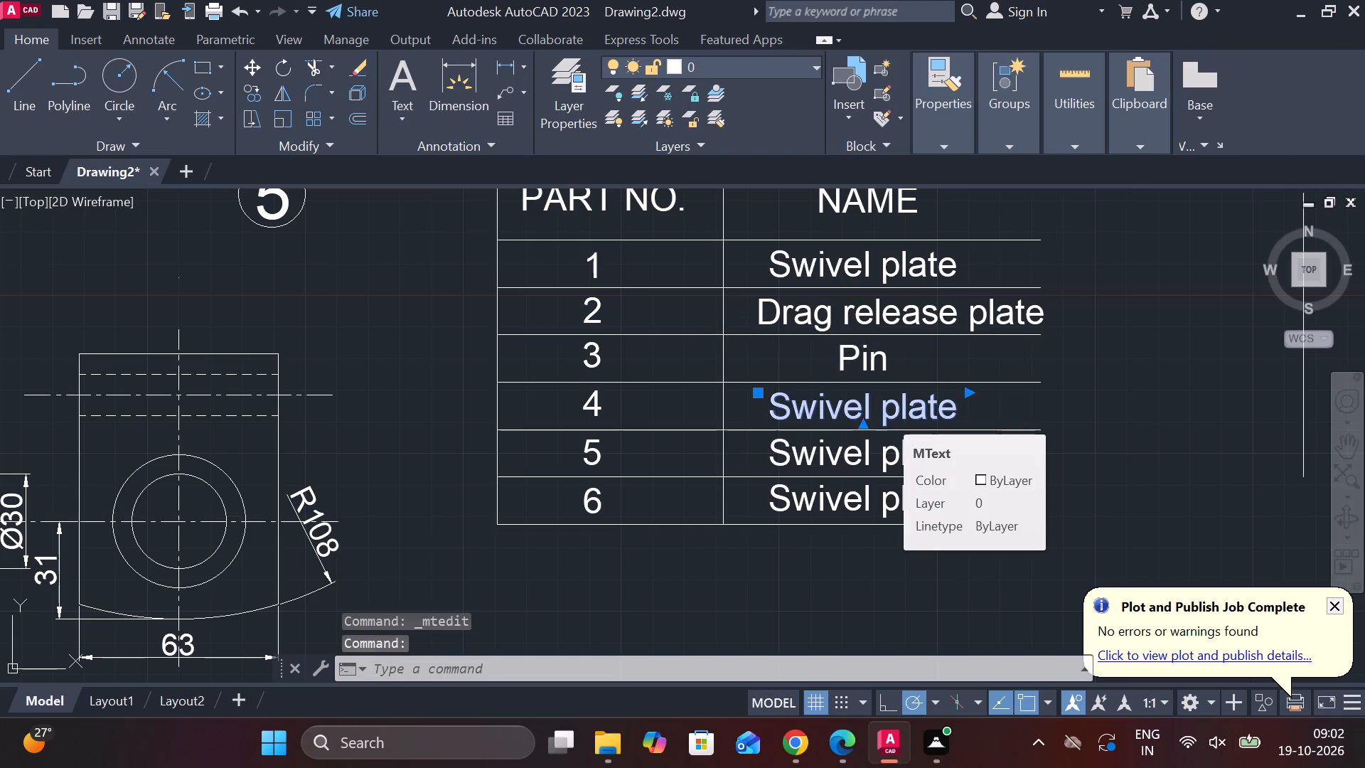
key("Right")
key("Right")
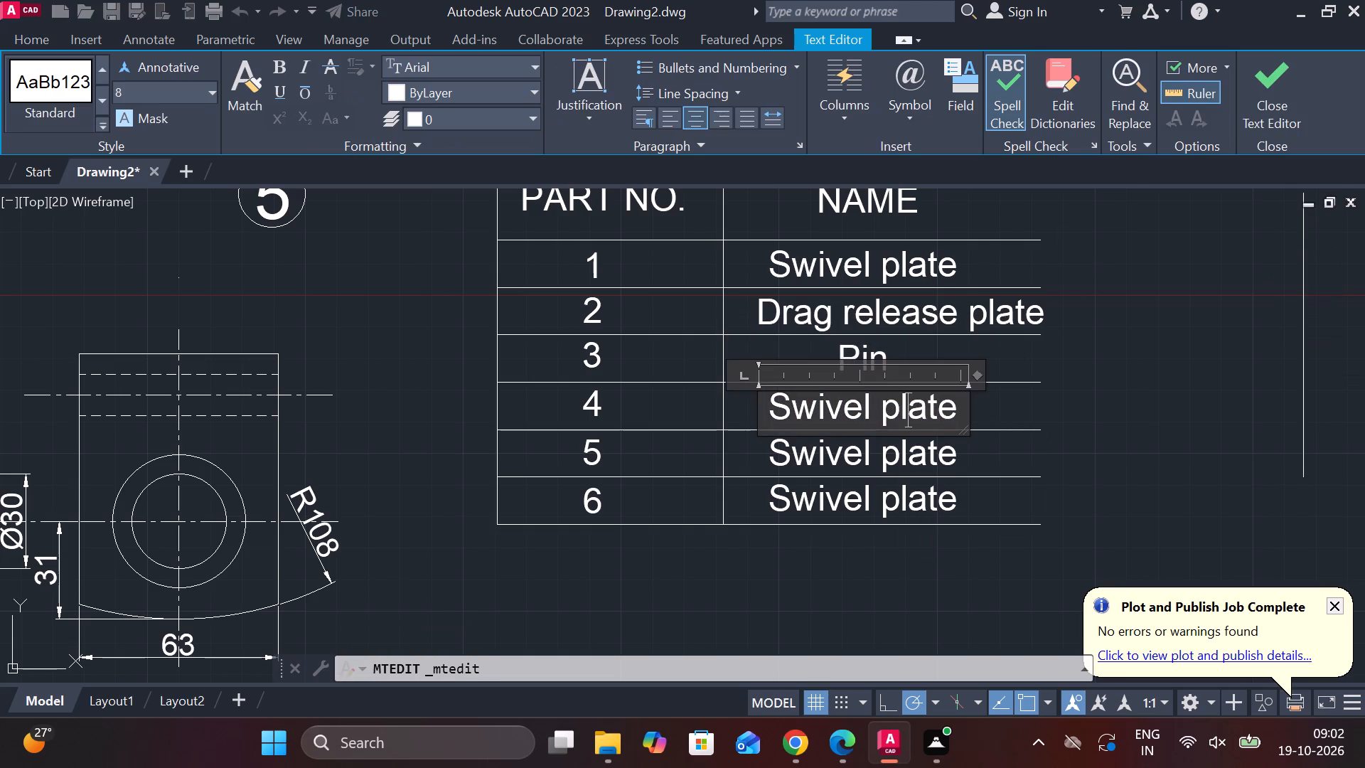
key("Right")
key("Right")
key("Right")
key("BackSpace")
key("BackSpace")
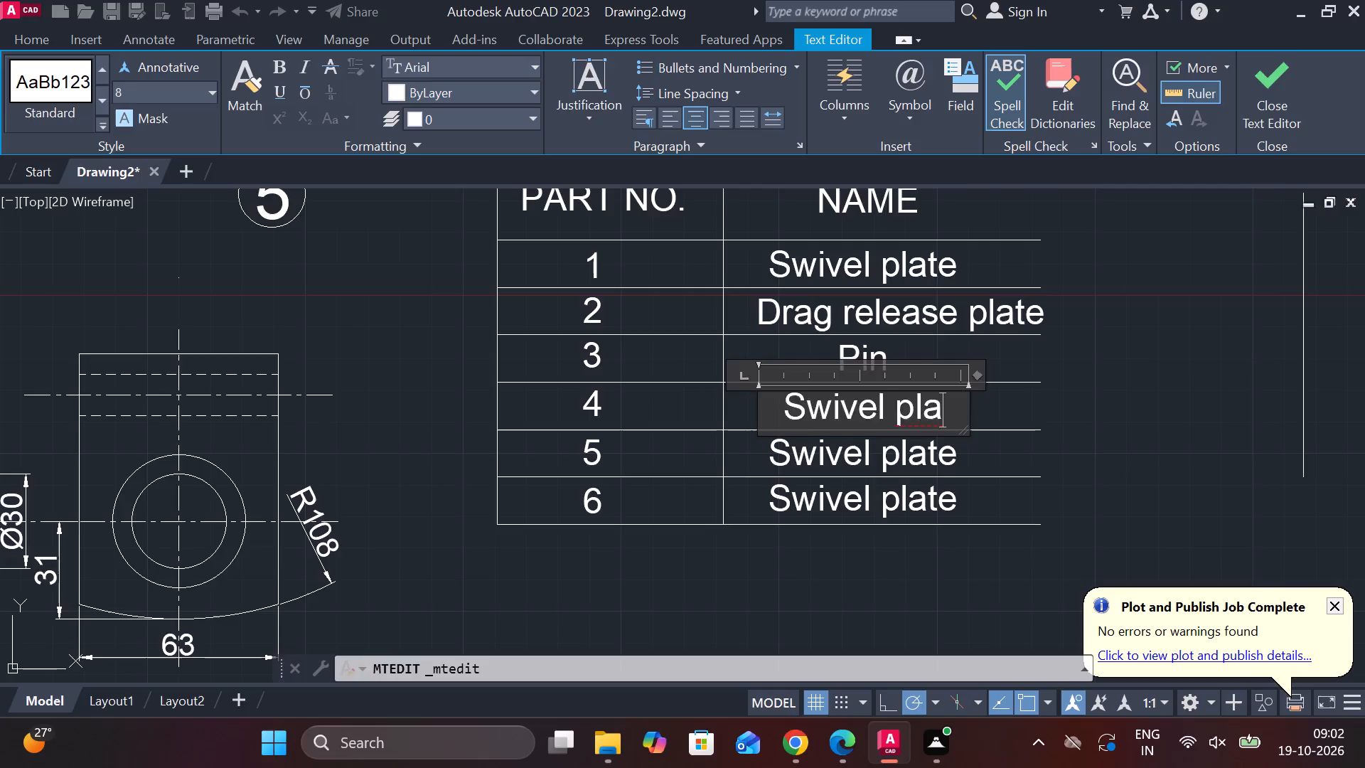
key("BackSpace")
key("BackSpace")
key("BackSpace")
key("BackSpace")
key("BackSpace")
key("BackSpace")
key("BackSpace")
key("BackSpace")
key("BackSpace")
key("BackSpace")
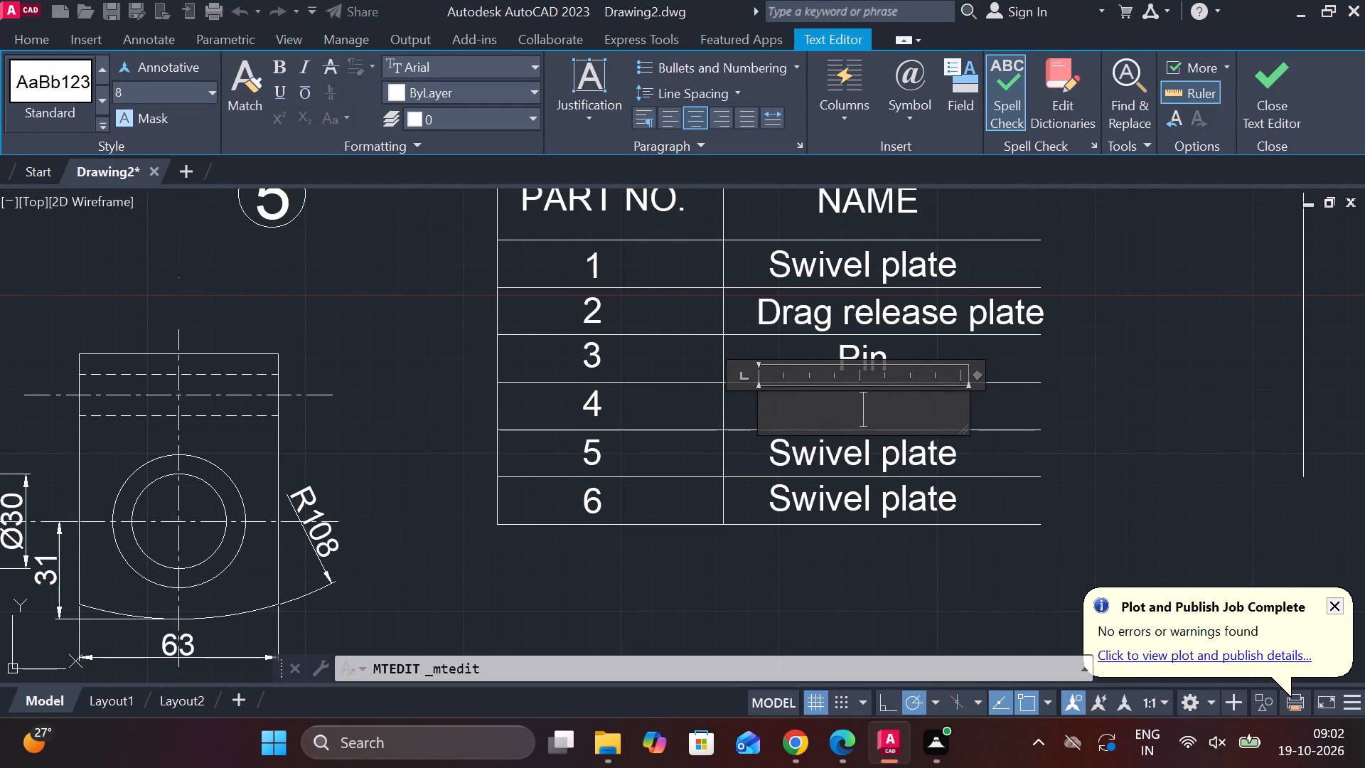
type("tool")
key("BackSpace")
key("BackSpace")
key("BackSpace")
key("BackSpace")
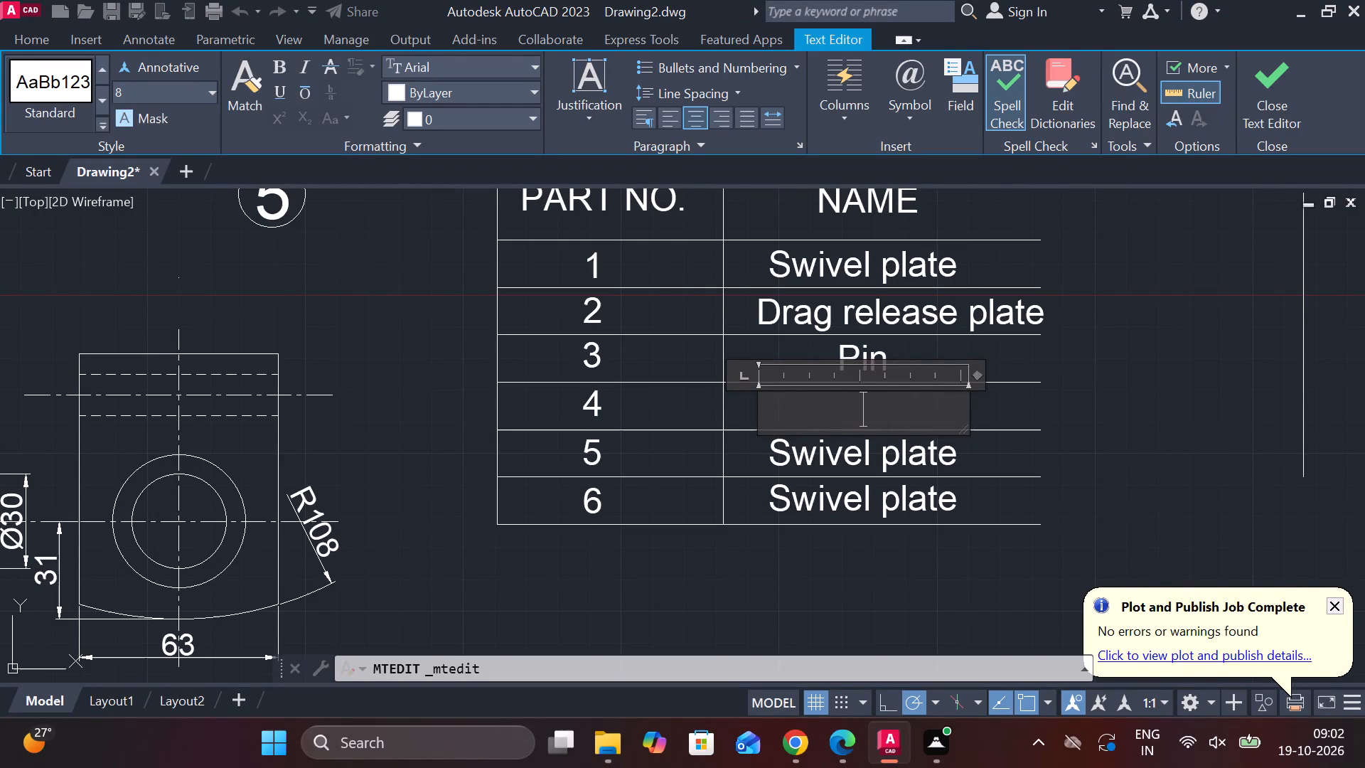
key("t")
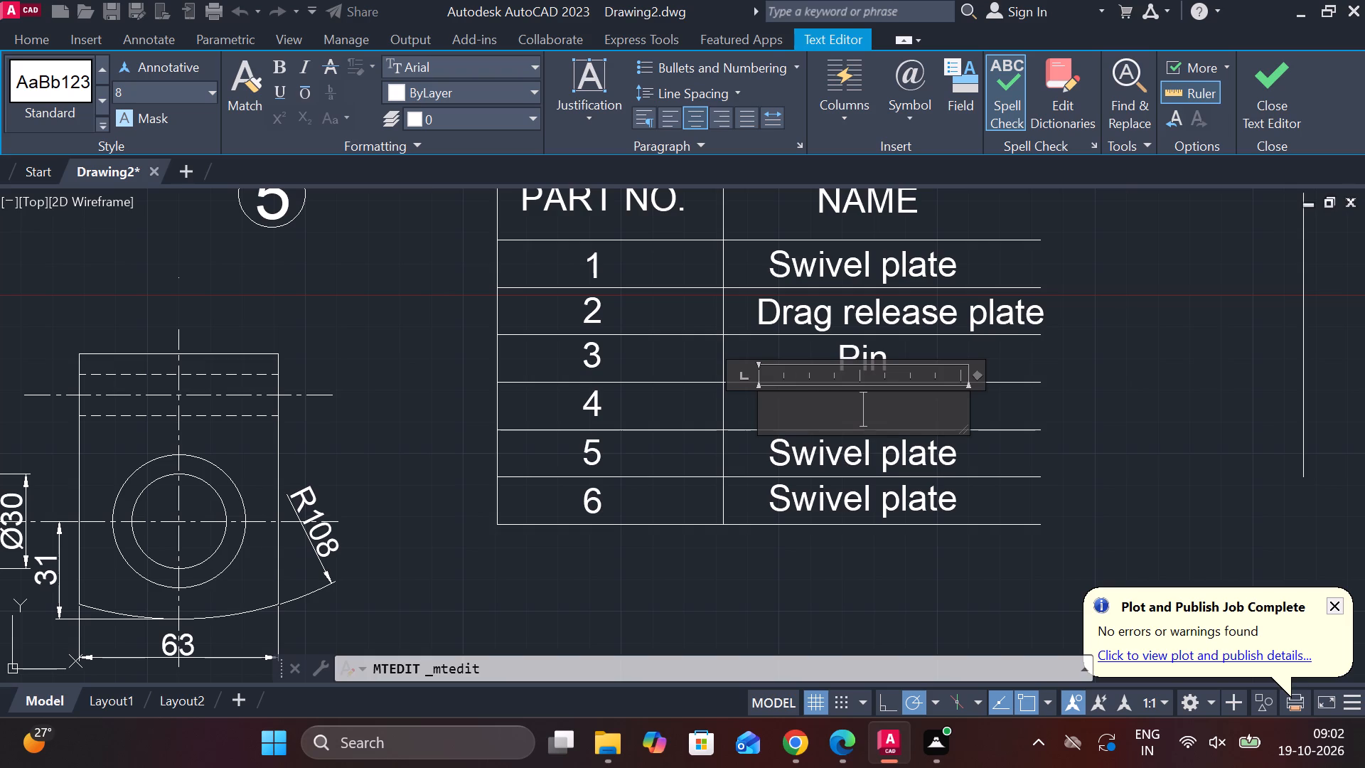
type("ol")
key("BackSpace")
type("ol")
key("space")
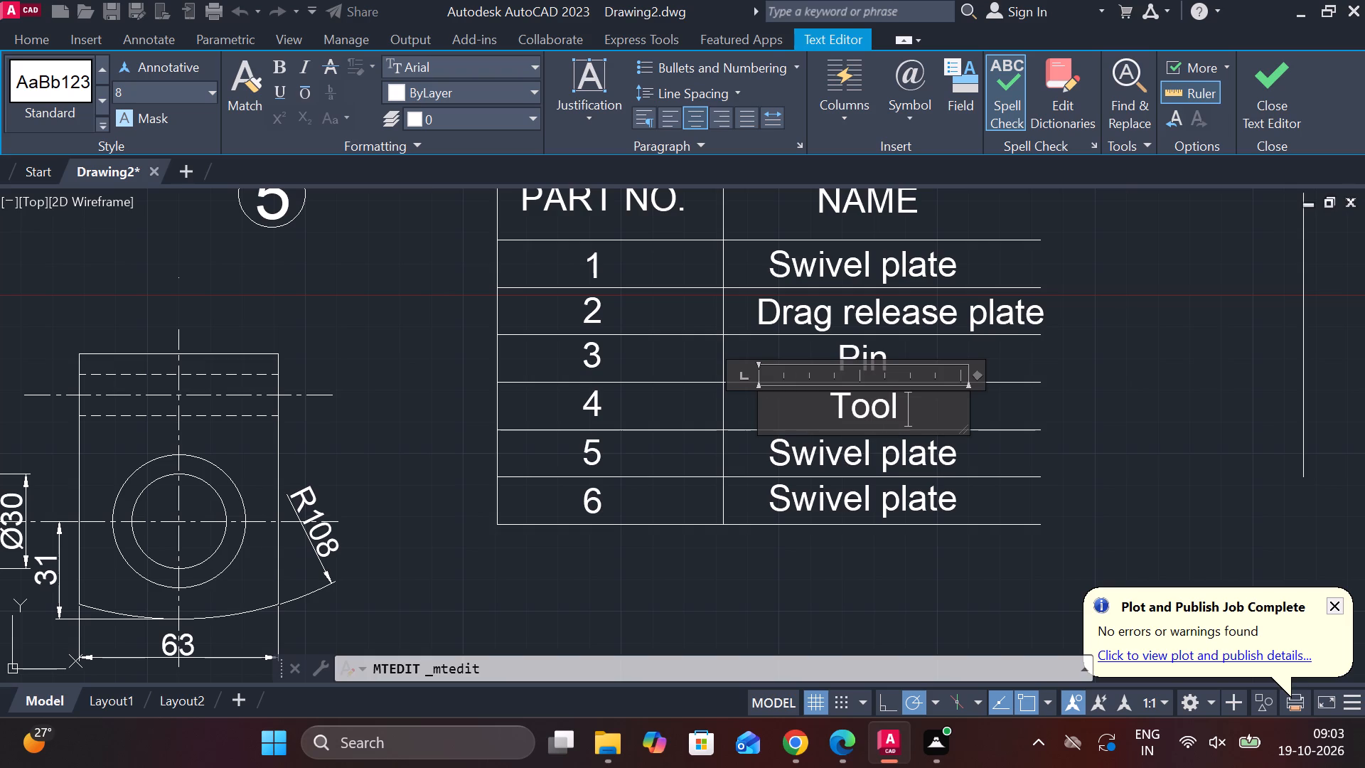
key("h")
type("older")
left_click(1296, 85)
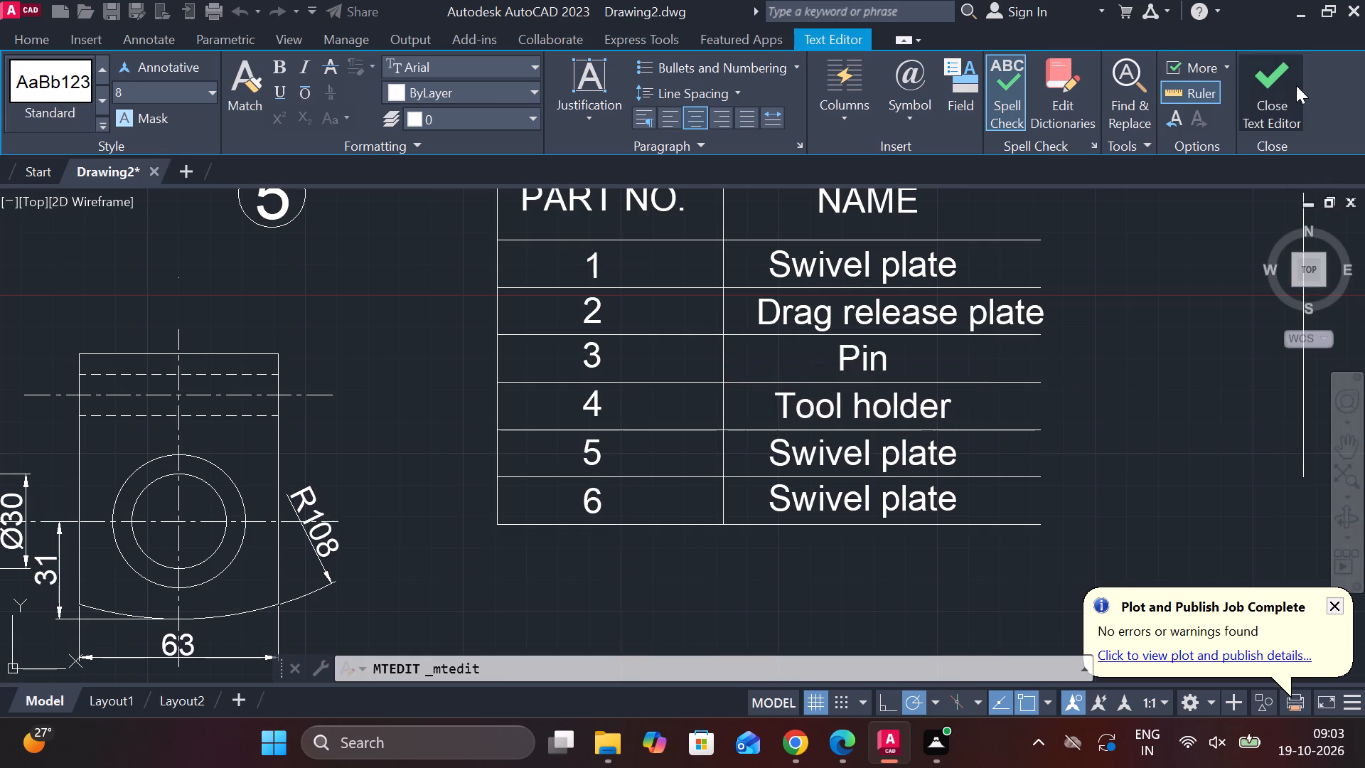
Replace the copied text beside part 5 in the NAME column with "Tool clamping screw".
double_click(860, 460)
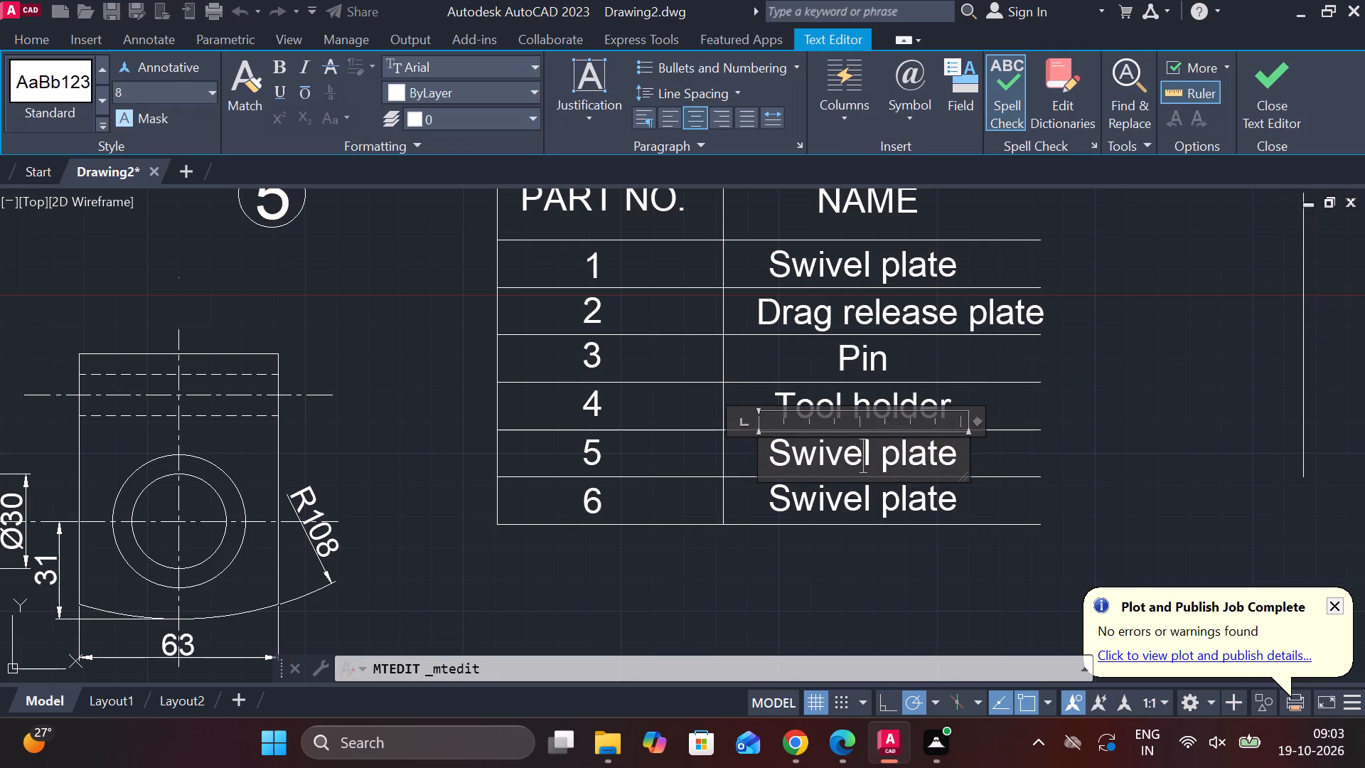
left_click(958, 452)
key("BackSpace")
key("BackSpace")
key("BackSpace")
key("BackSpace")
key("BackSpace")
key("BackSpace")
key("BackSpace")
key("BackSpace")
key("BackSpace")
key("BackSpace")
key("BackSpace")
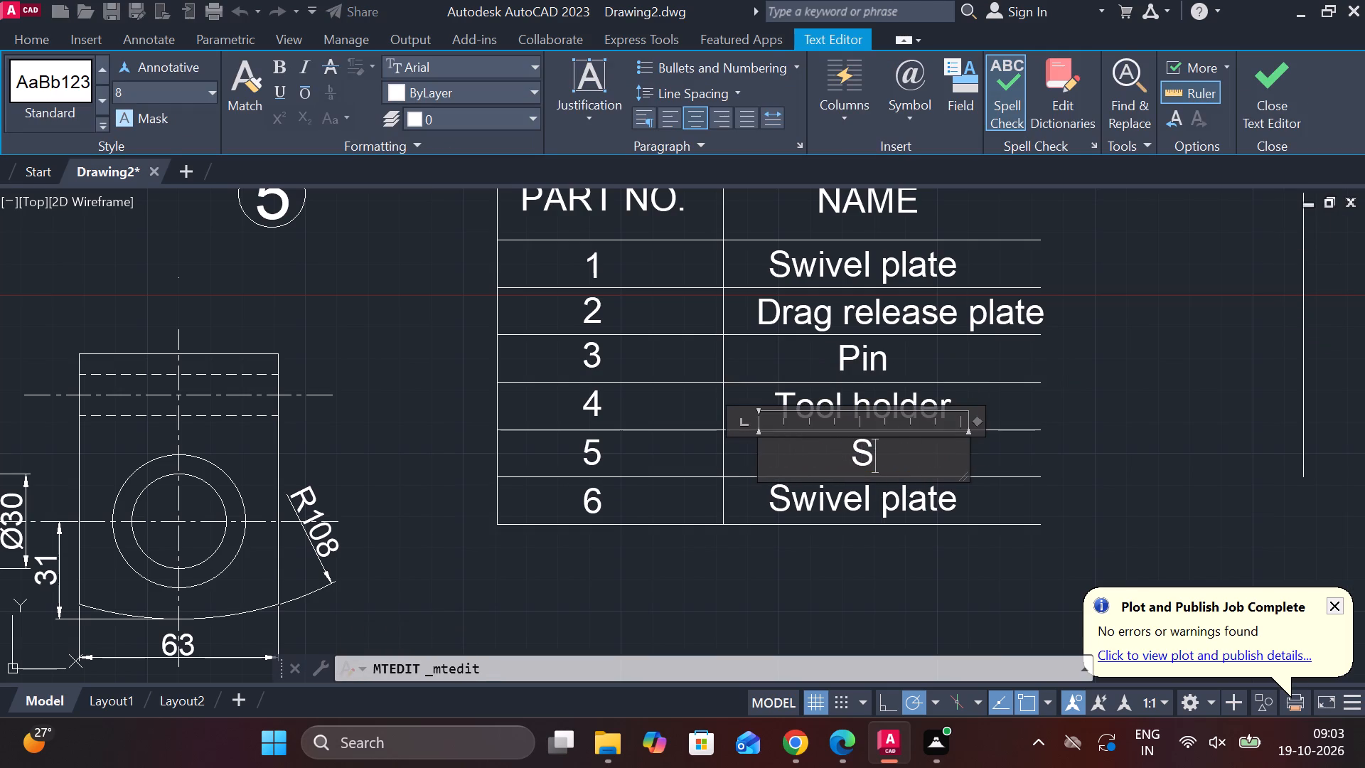
key("BackSpace")
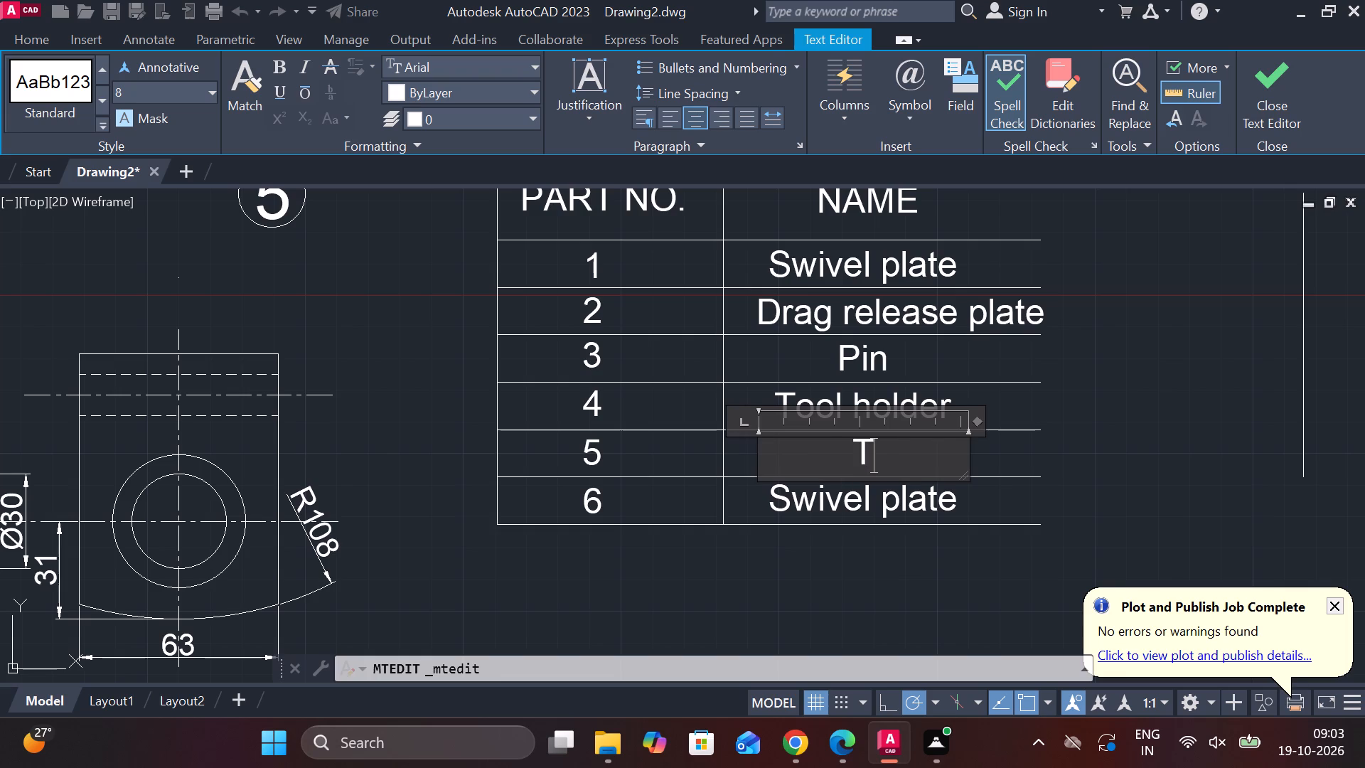
type("ool")
key("space")
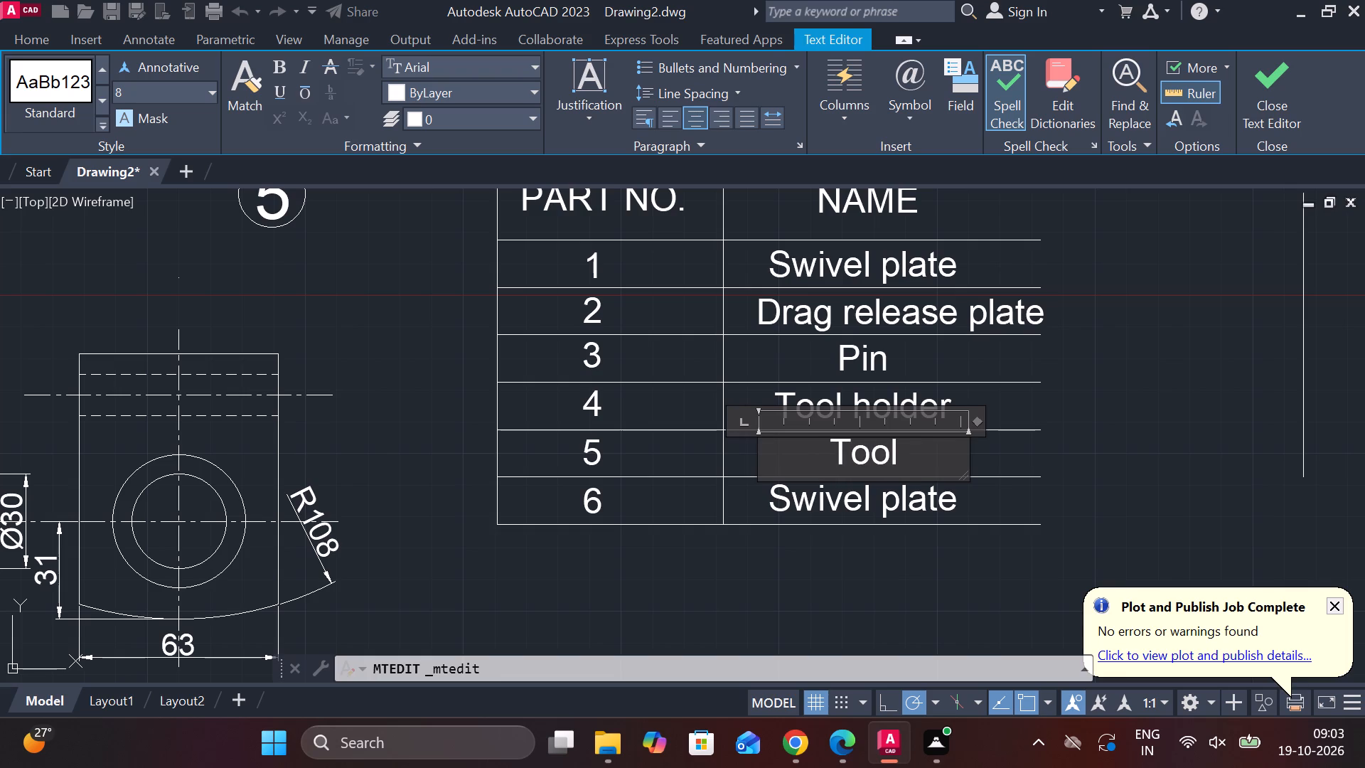
type("clamping")
key("space")
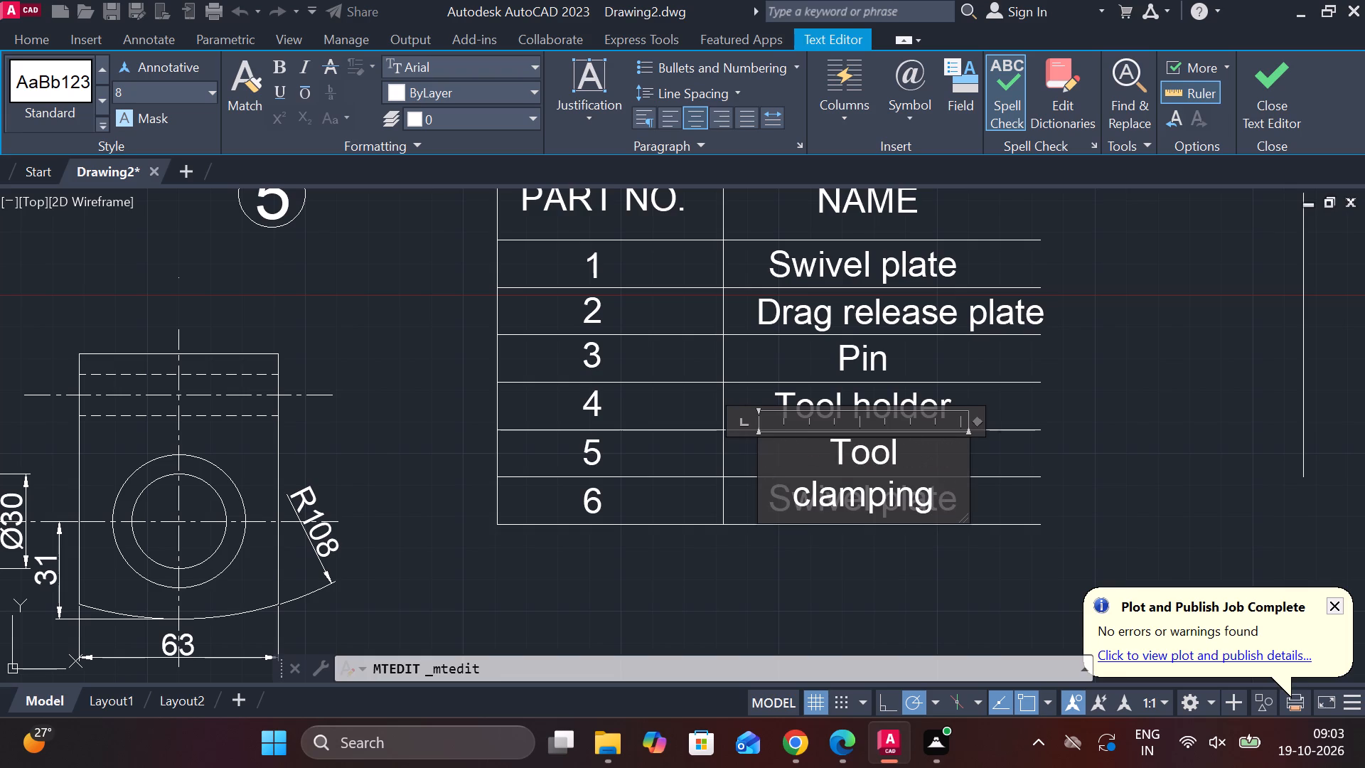
type("screw")
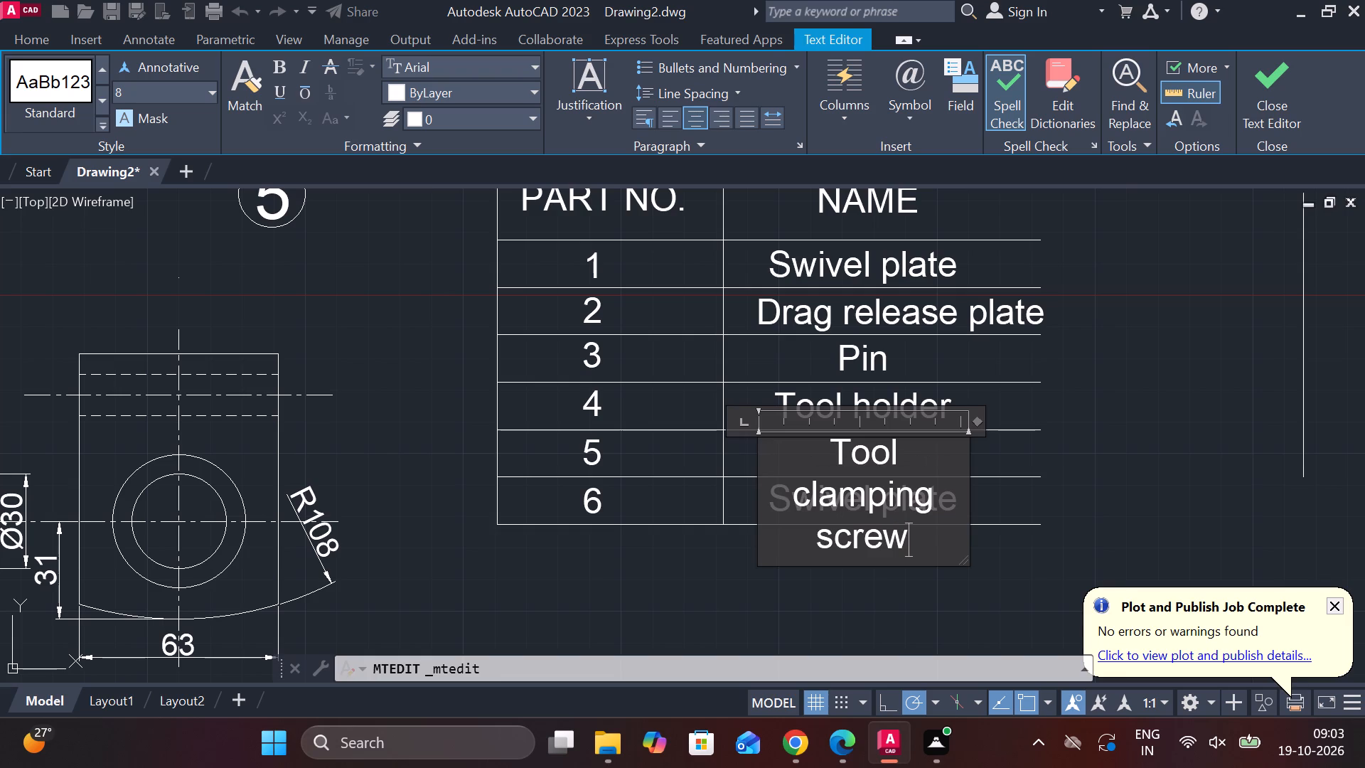
Widen the text frame of "Tool clamping screw" until the name fits on one line, and finish the text.
left_click_drag(966, 492, 1046, 466)
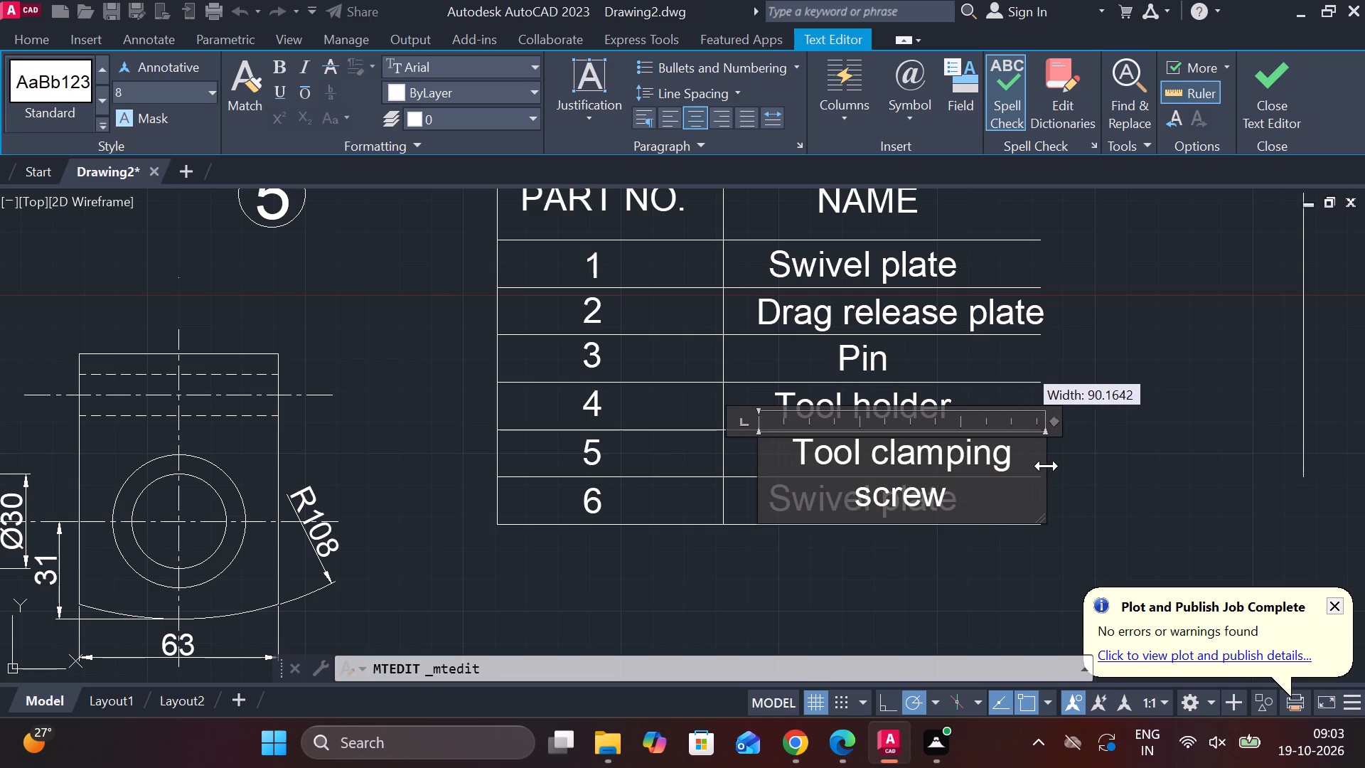
left_click_drag(1046, 466, 1079, 466)
left_click(1261, 95)
Replace the copied text beside part 6 in the NAME column with "Washer" and finish the text.
middle_click_drag(1047, 488, 896, 489)
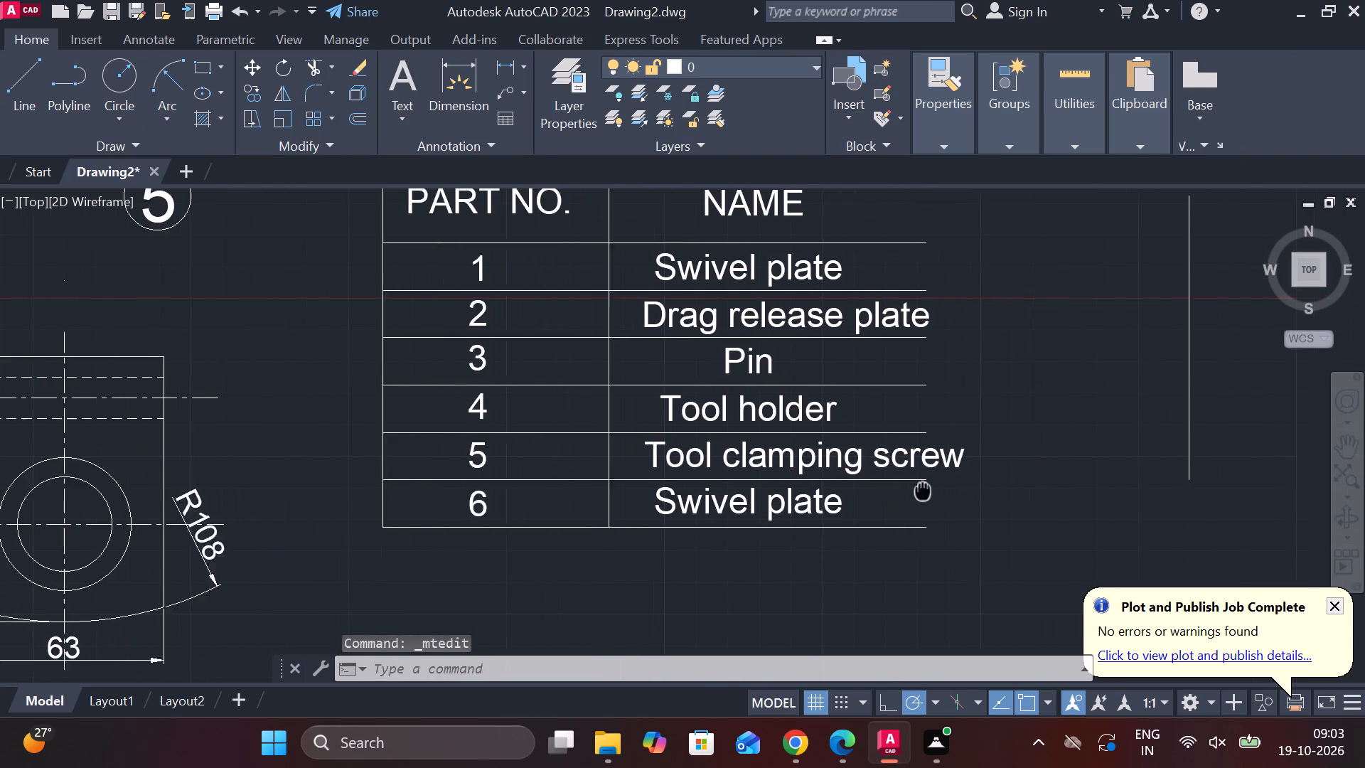
middle_click_drag(896, 489, 872, 484)
double_click(724, 493)
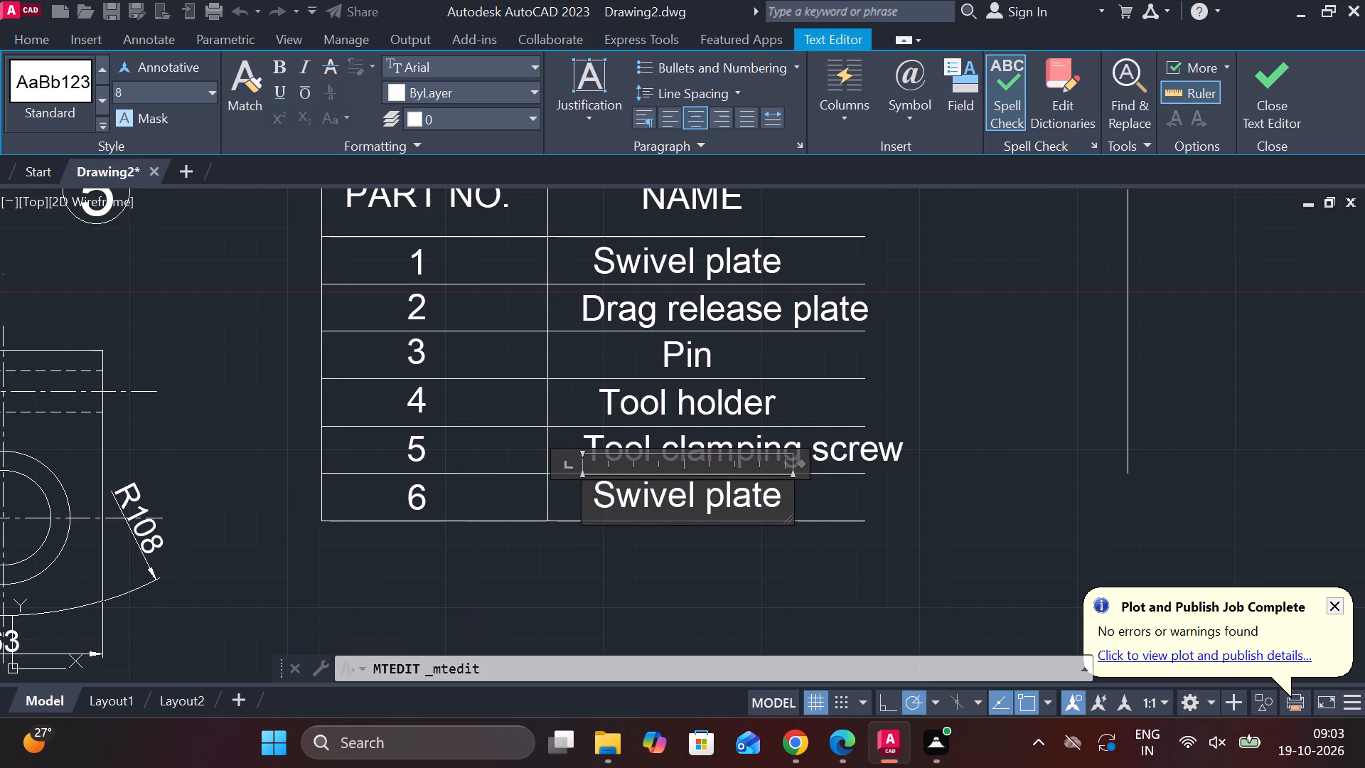
left_click(788, 498)
key("BackSpace")
key("BackSpace")
key("BackSpace")
key("BackSpace")
key("BackSpace")
key("BackSpace")
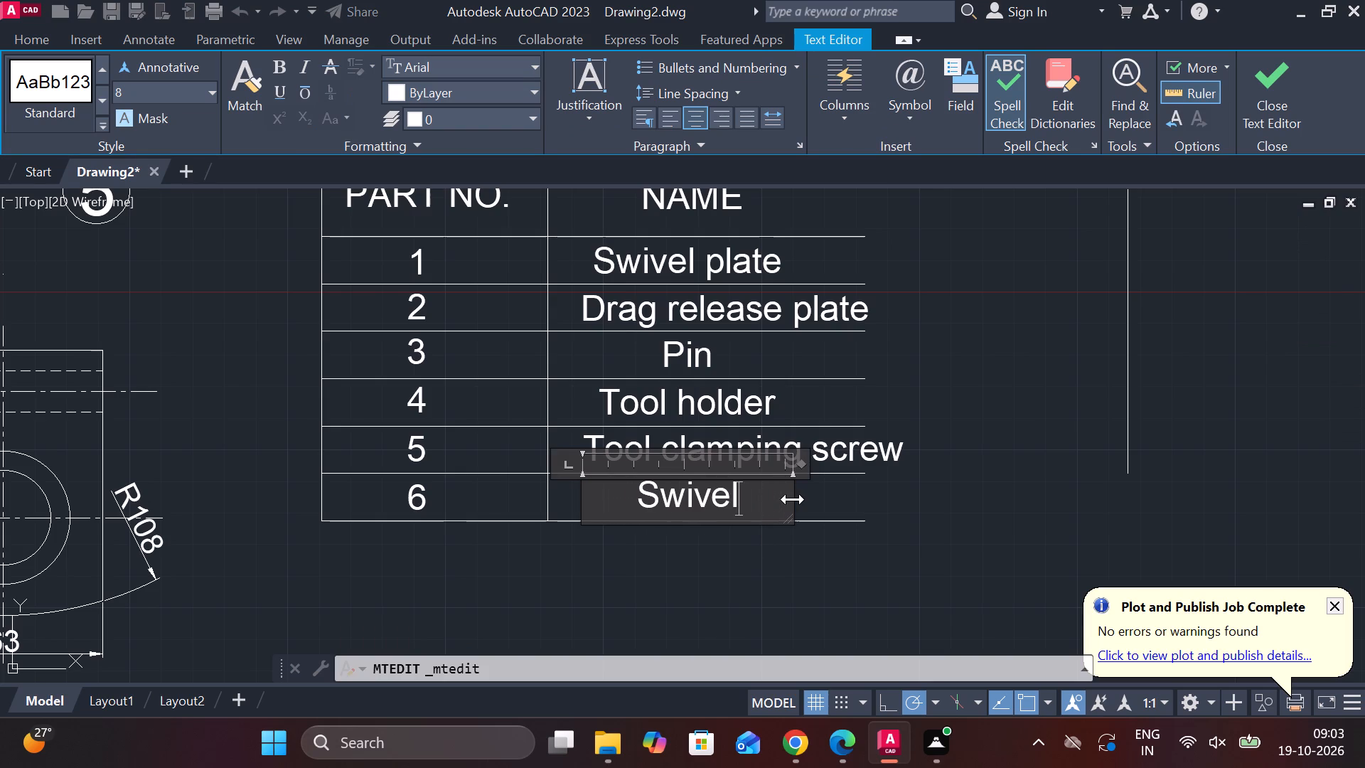
key("BackSpace")
key("BackSpace")
key("BackSpace")
key("BackSpace")
key("BackSpace")
key("BackSpace")
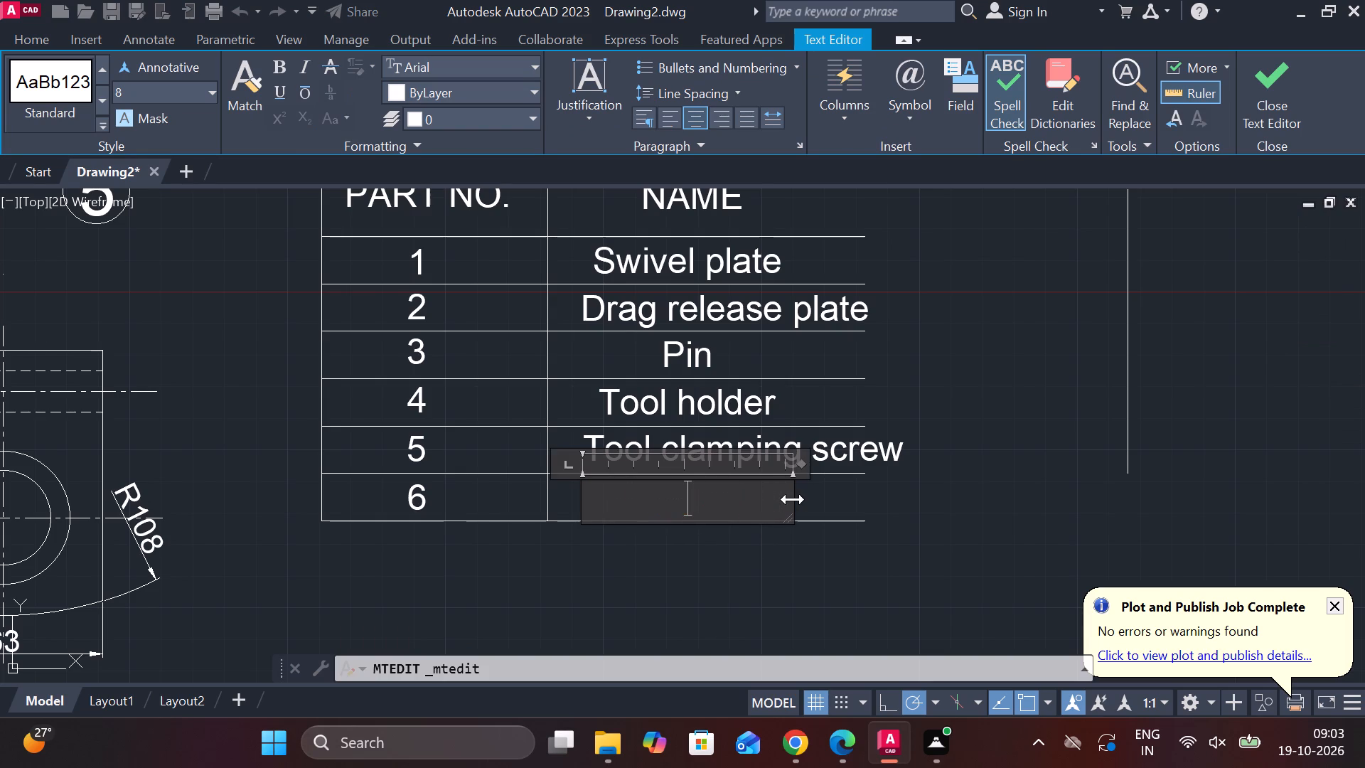
type("asher")
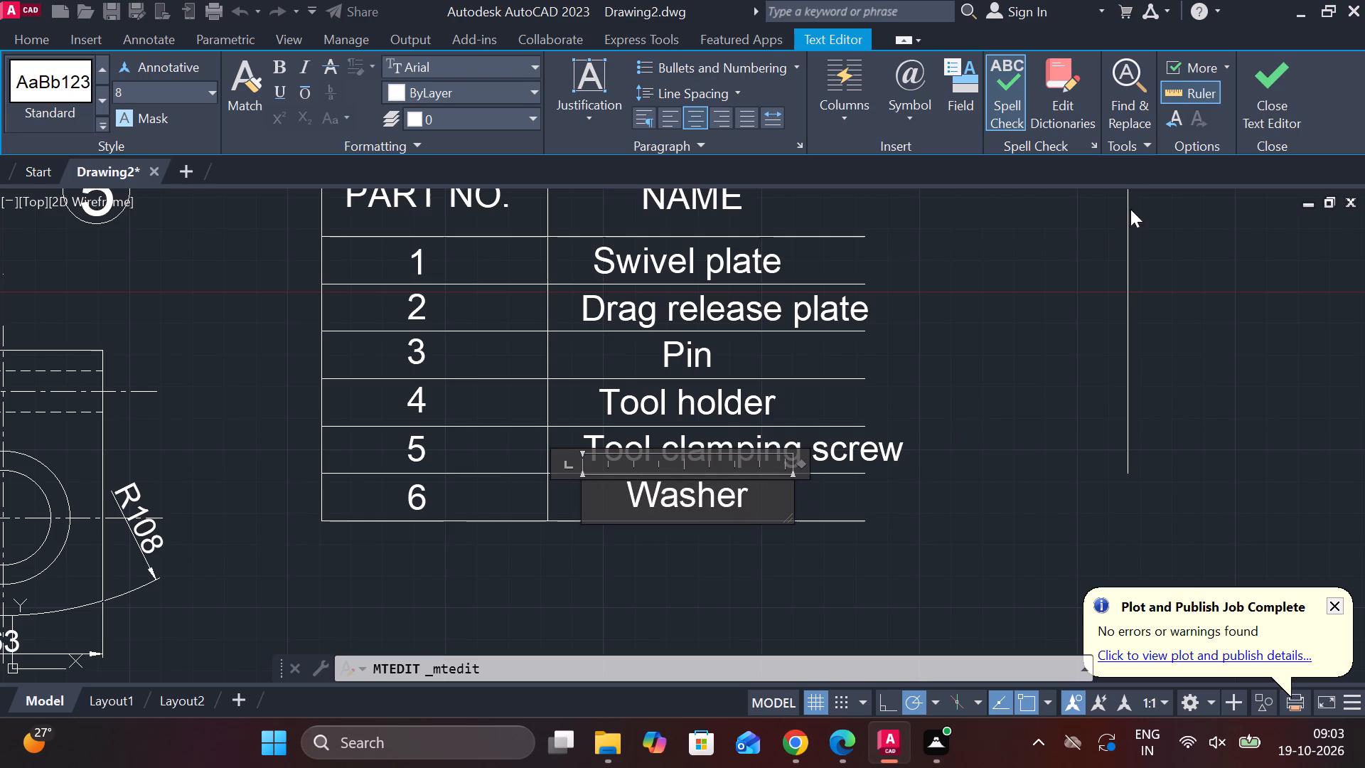
left_click(1246, 77)
Lengthen the separate vertical line beside the parts table at both ends so it reaches past the table's top and bottom borders.
middle_click_drag(1008, 427, 833, 526)
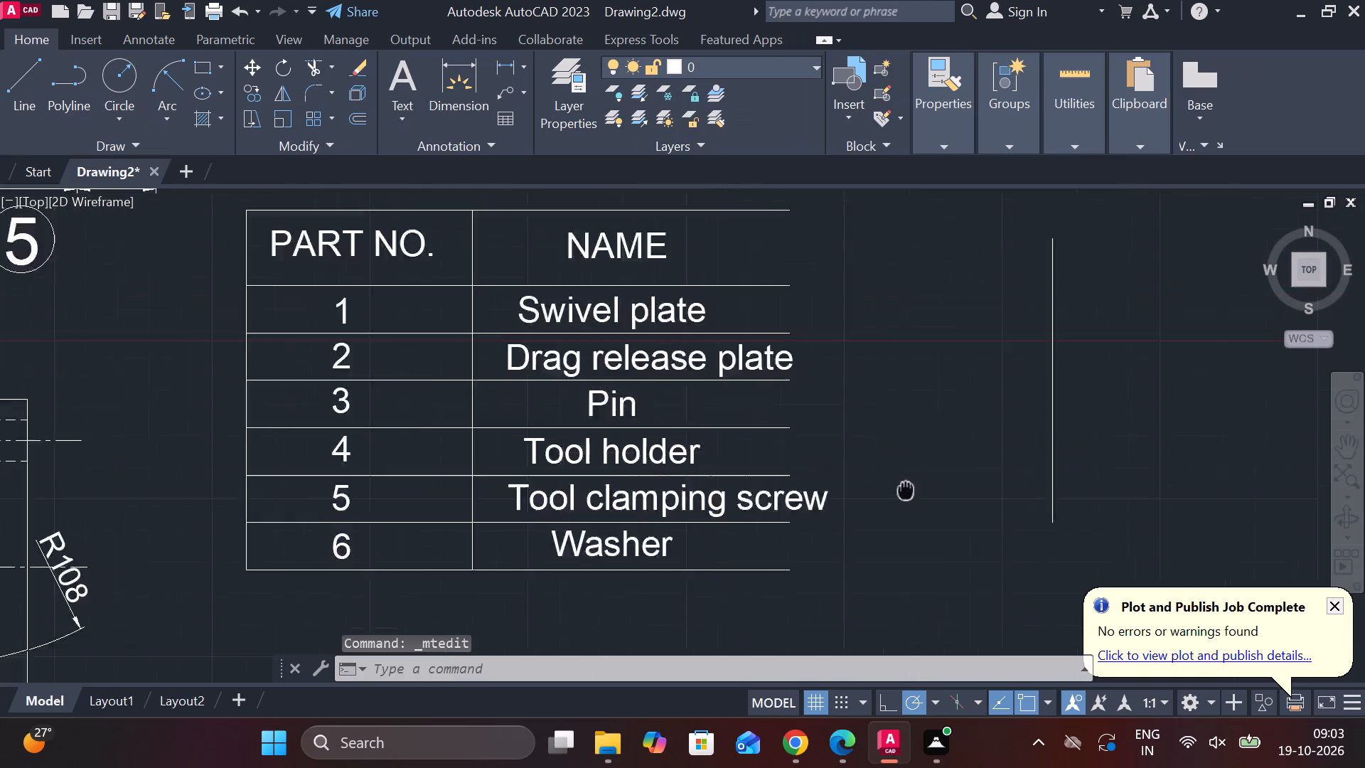
middle_click_drag(833, 526, 817, 533)
middle_click_drag(802, 529, 829, 456)
middle_click_drag(816, 437, 816, 481)
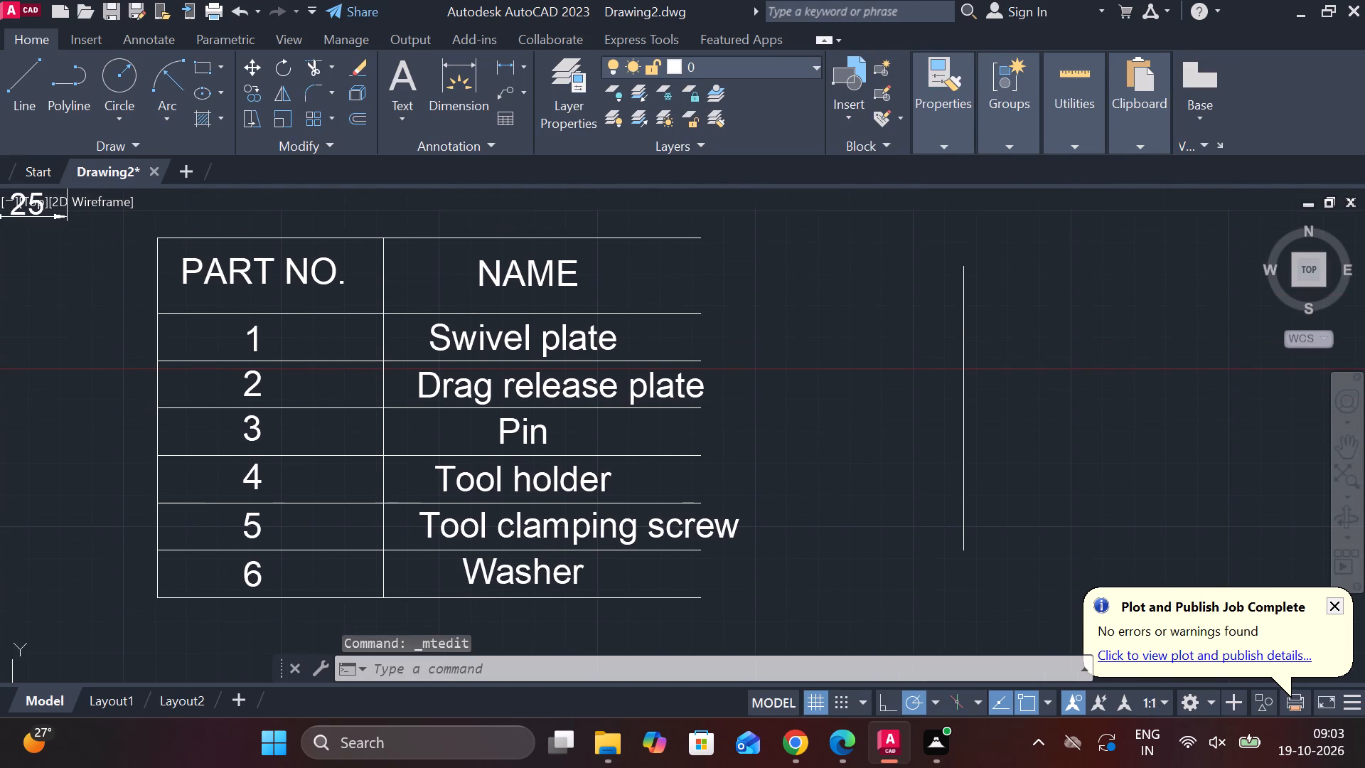
left_click(962, 293)
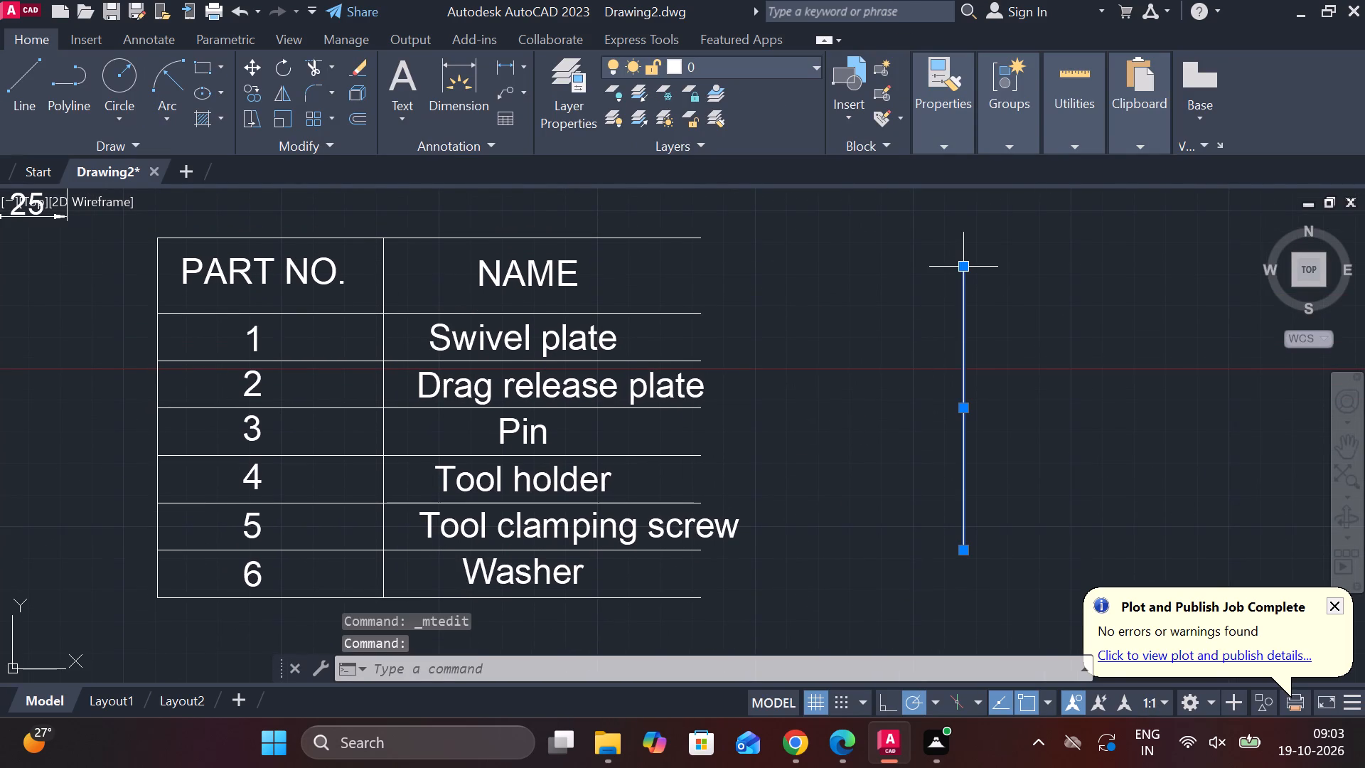
left_click(1009, 321)
middle_click_drag(988, 264, 989, 325)
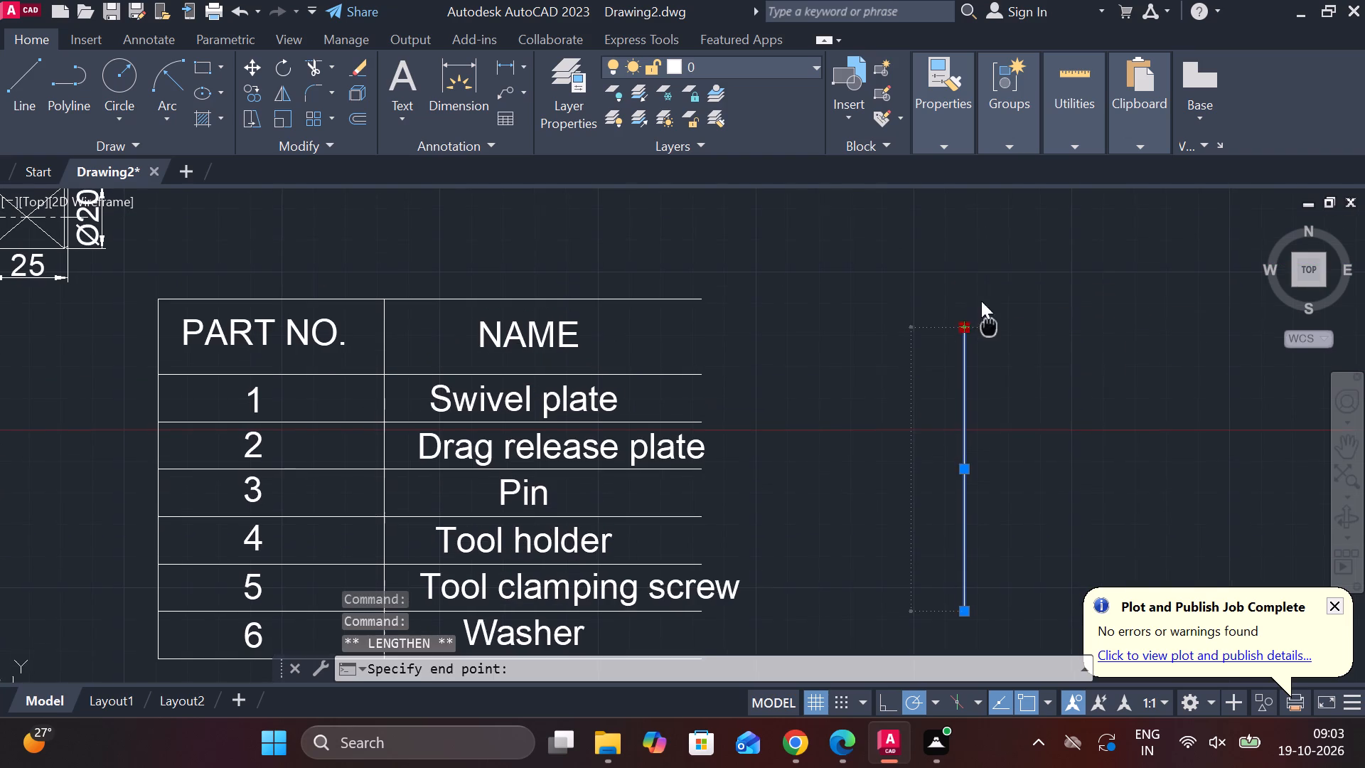
left_click(969, 239)
middle_click_drag(1007, 412, 941, 244)
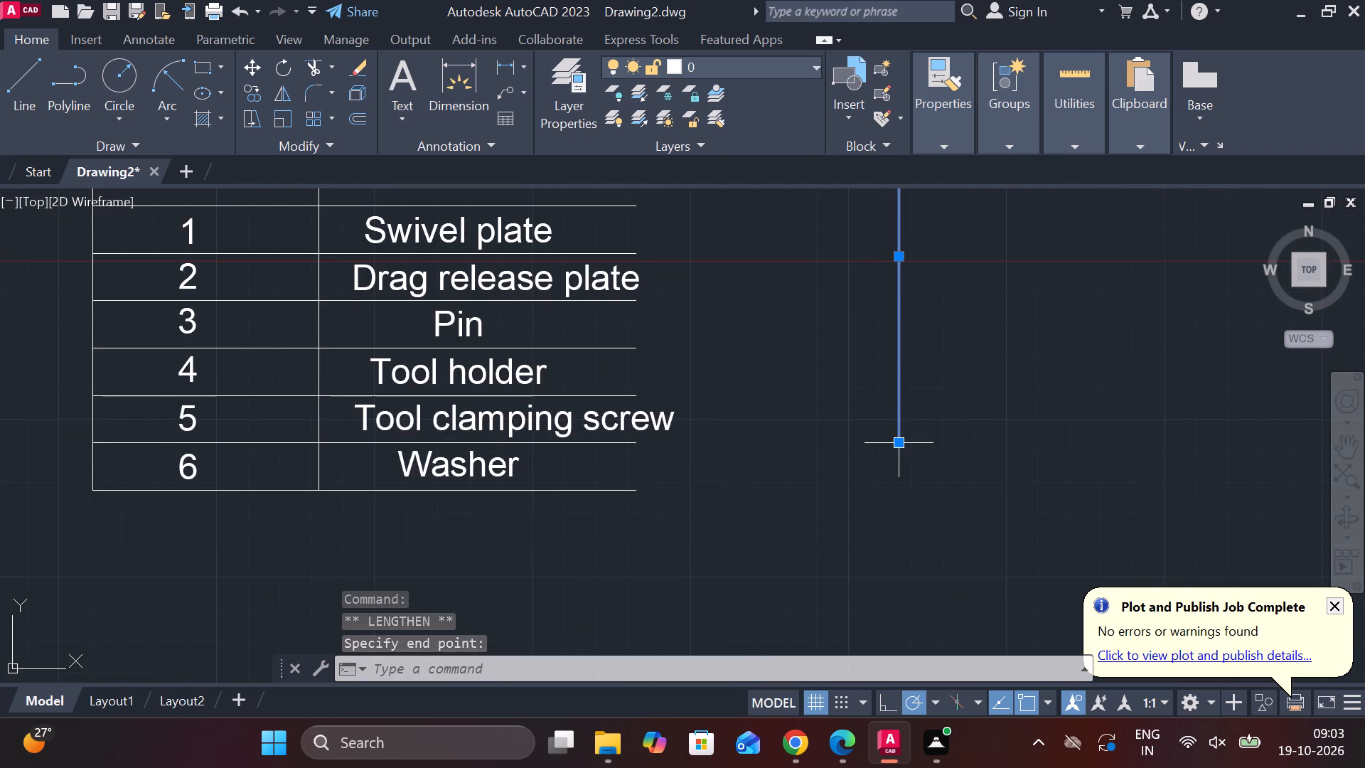
left_click(956, 494)
left_click(954, 574)
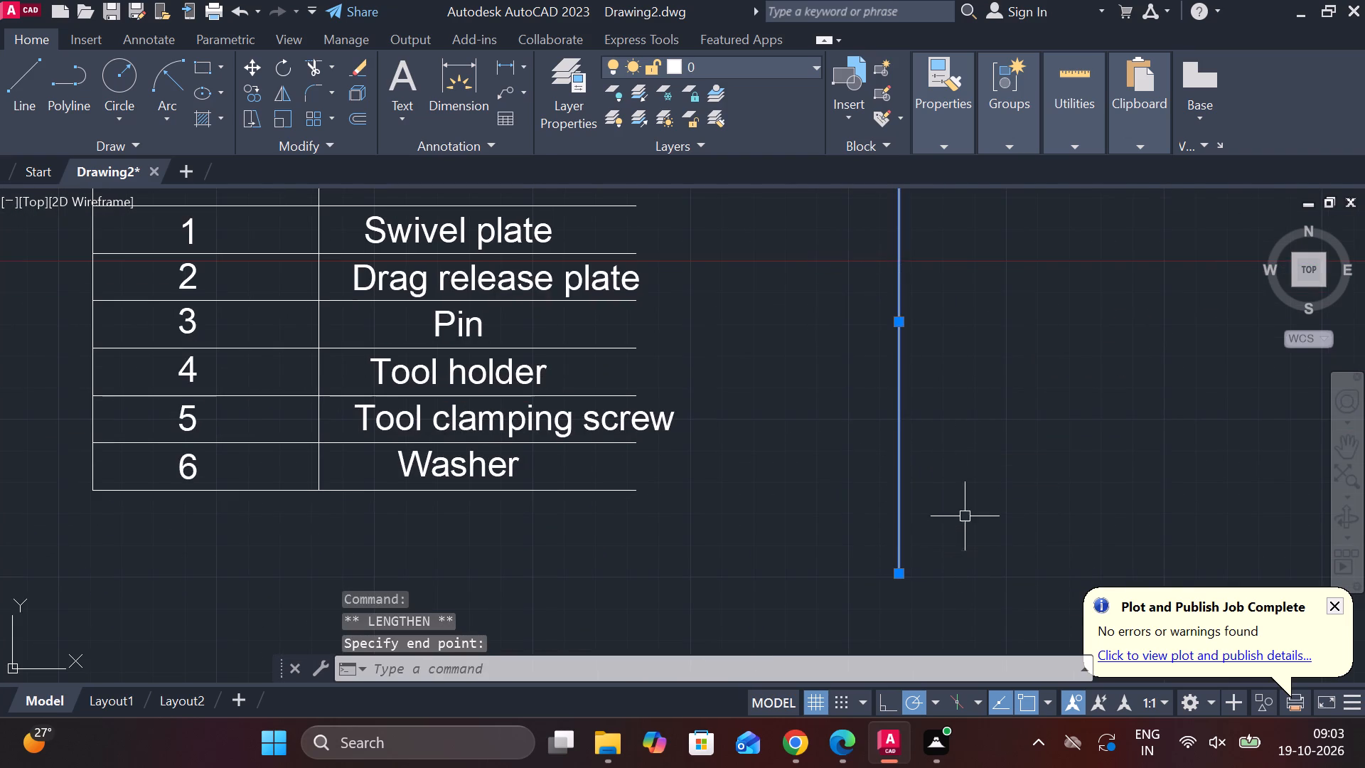
key("Escape")
Extend all the horizontal lines of the parts table to the lengthened vertical line beyond the NAME column.
type("ex")
key("space")
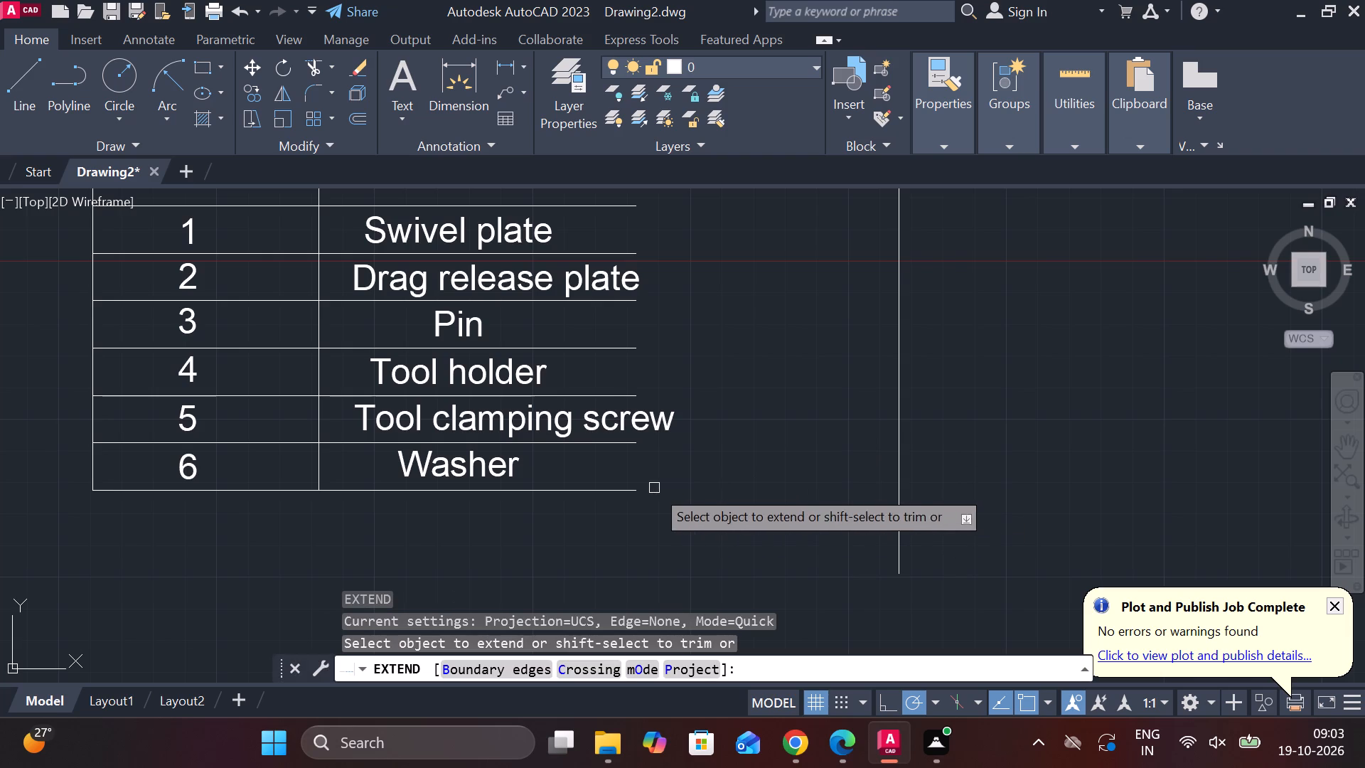
left_click(627, 490)
left_click(588, 444)
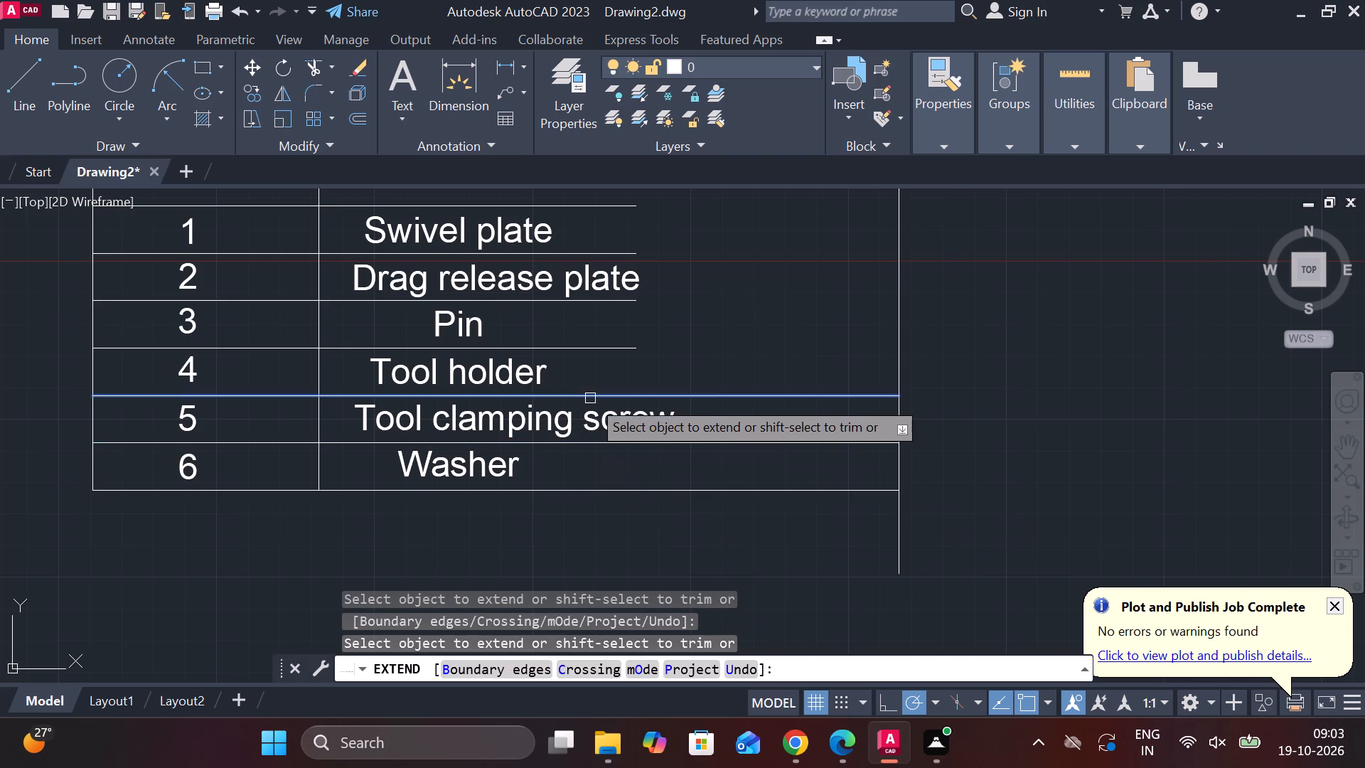
left_click(590, 398)
left_click(589, 353)
left_click(585, 302)
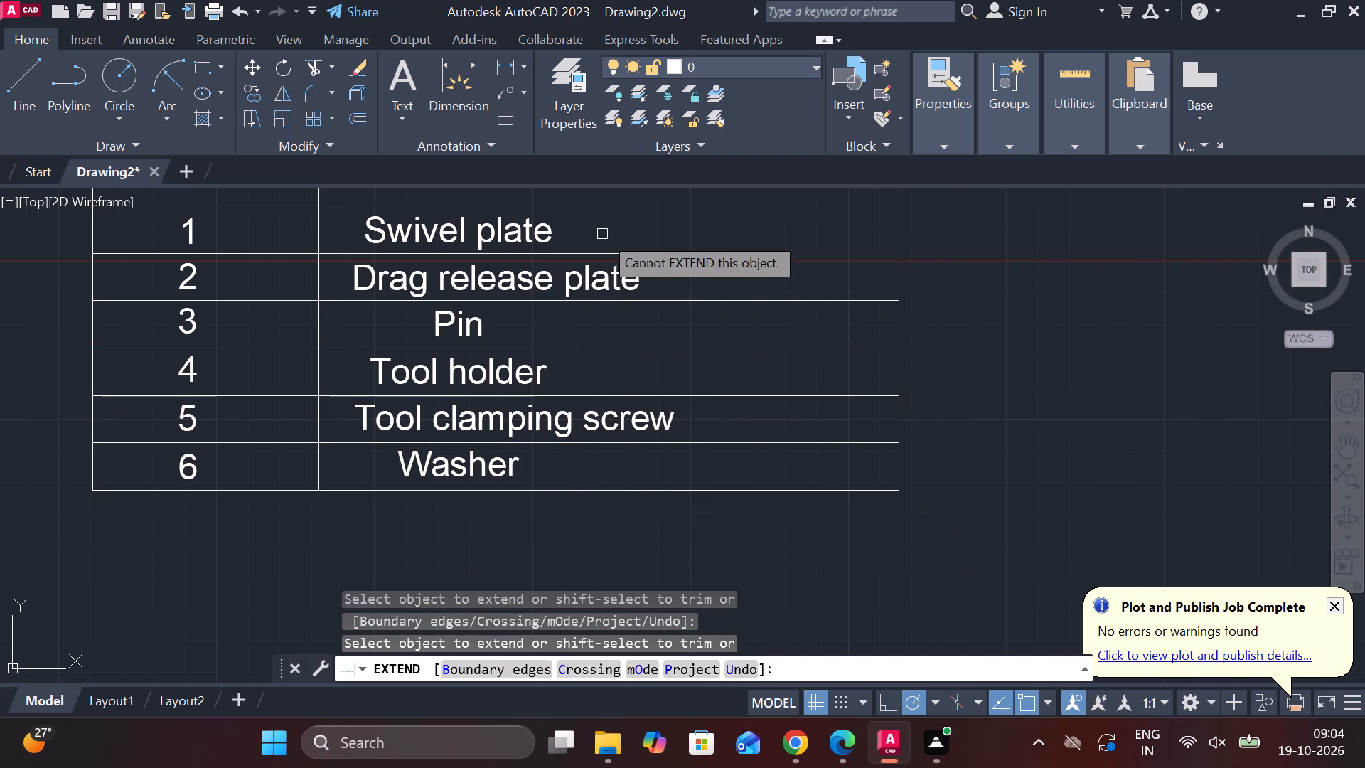
left_click(601, 251)
left_click(611, 208)
middle_click_drag(614, 228, 631, 250)
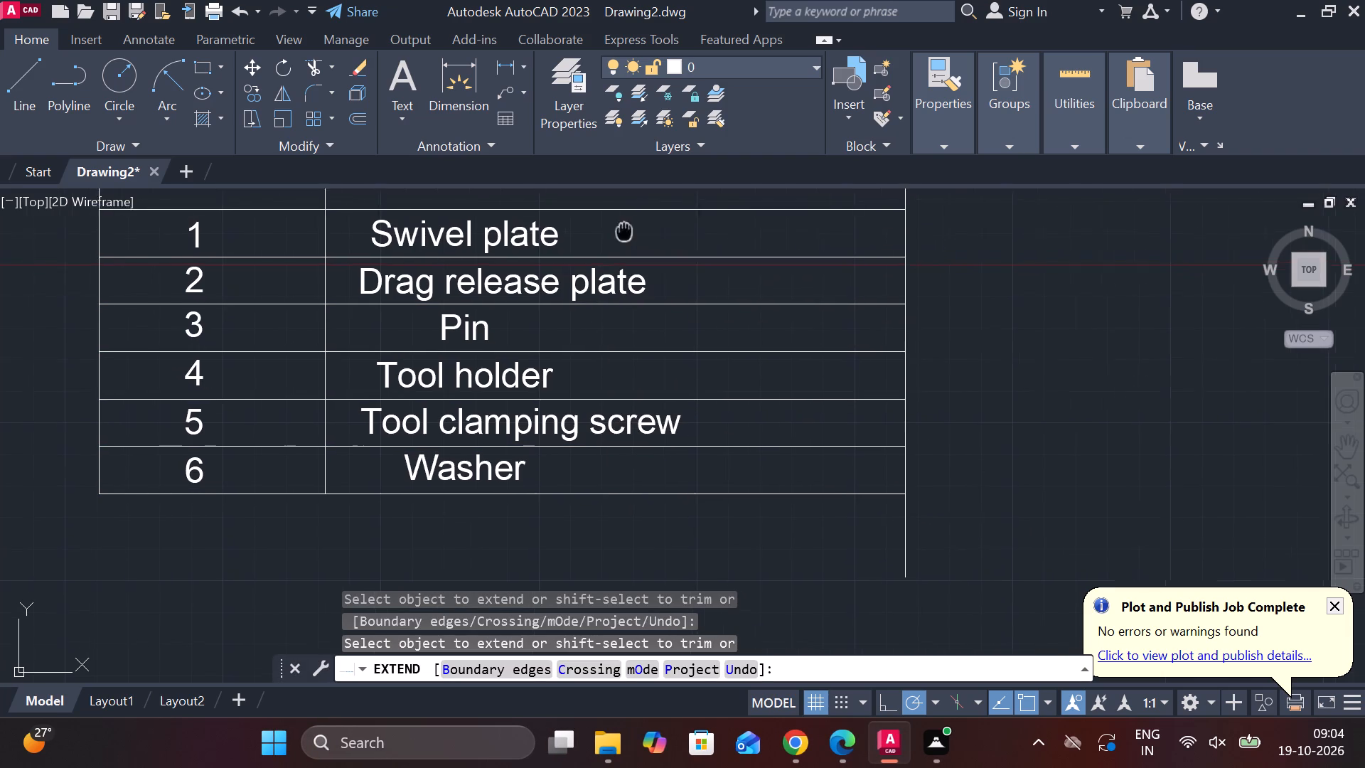
middle_click_drag(631, 250, 643, 327)
left_click(616, 225)
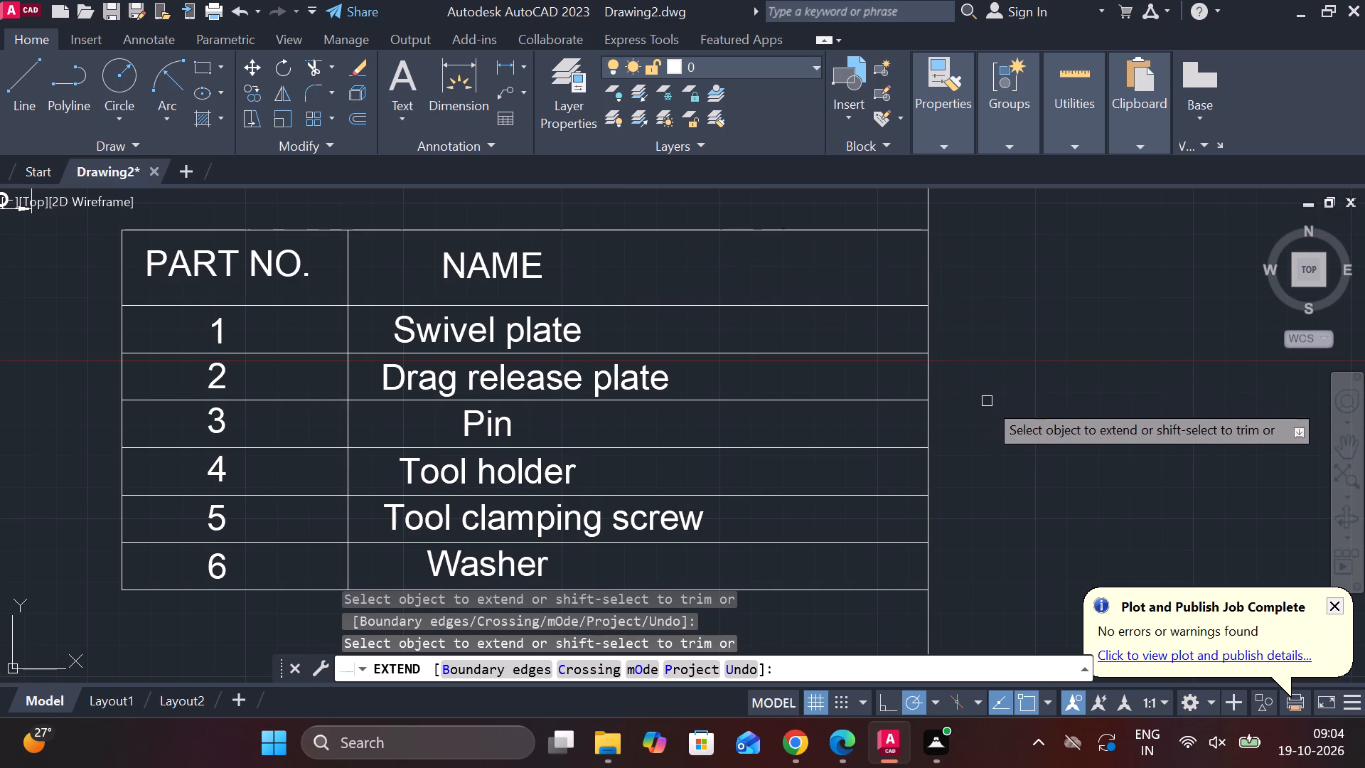
key("Escape")
Draw a vertical line from the parts table's top border to its bottom border, just past the name "Tool clamping screw".
key("l")
key("Return")
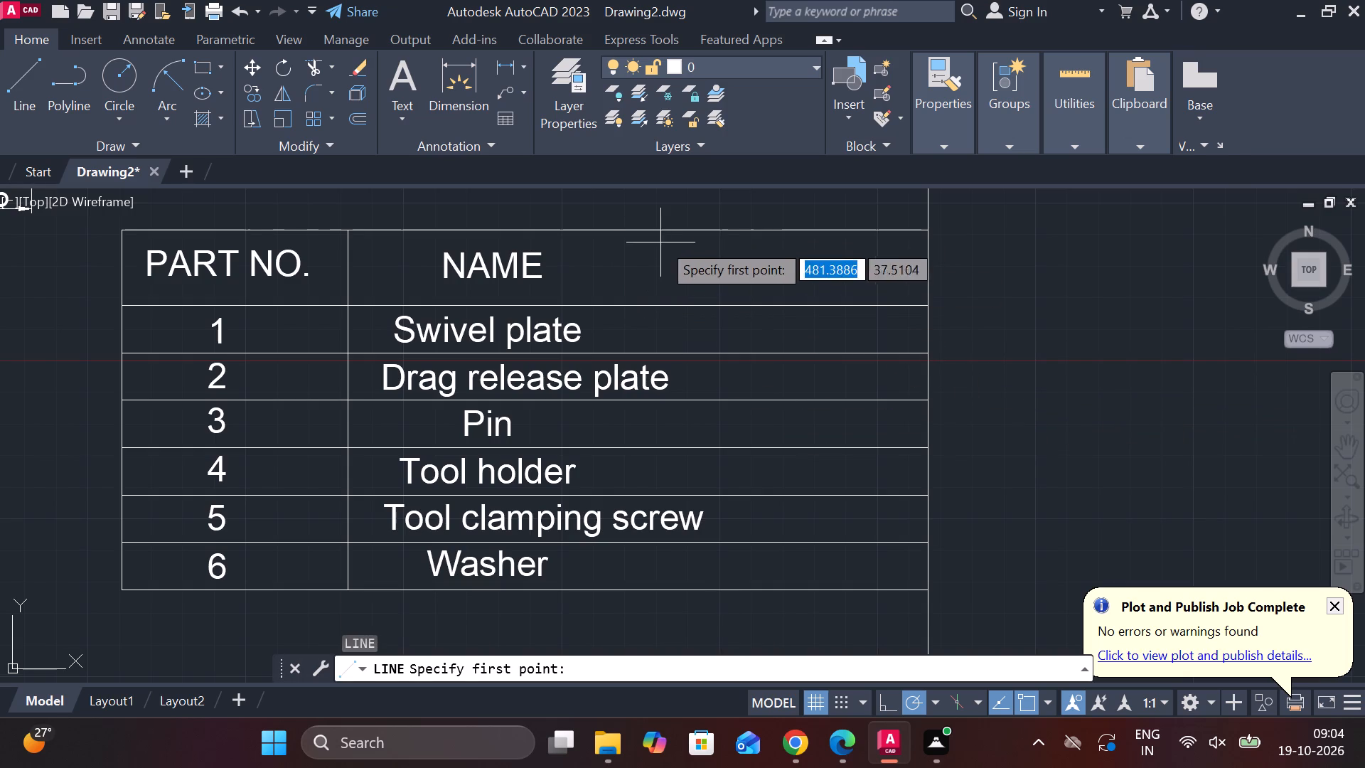
left_click(714, 238)
middle_click_drag(727, 554, 705, 453)
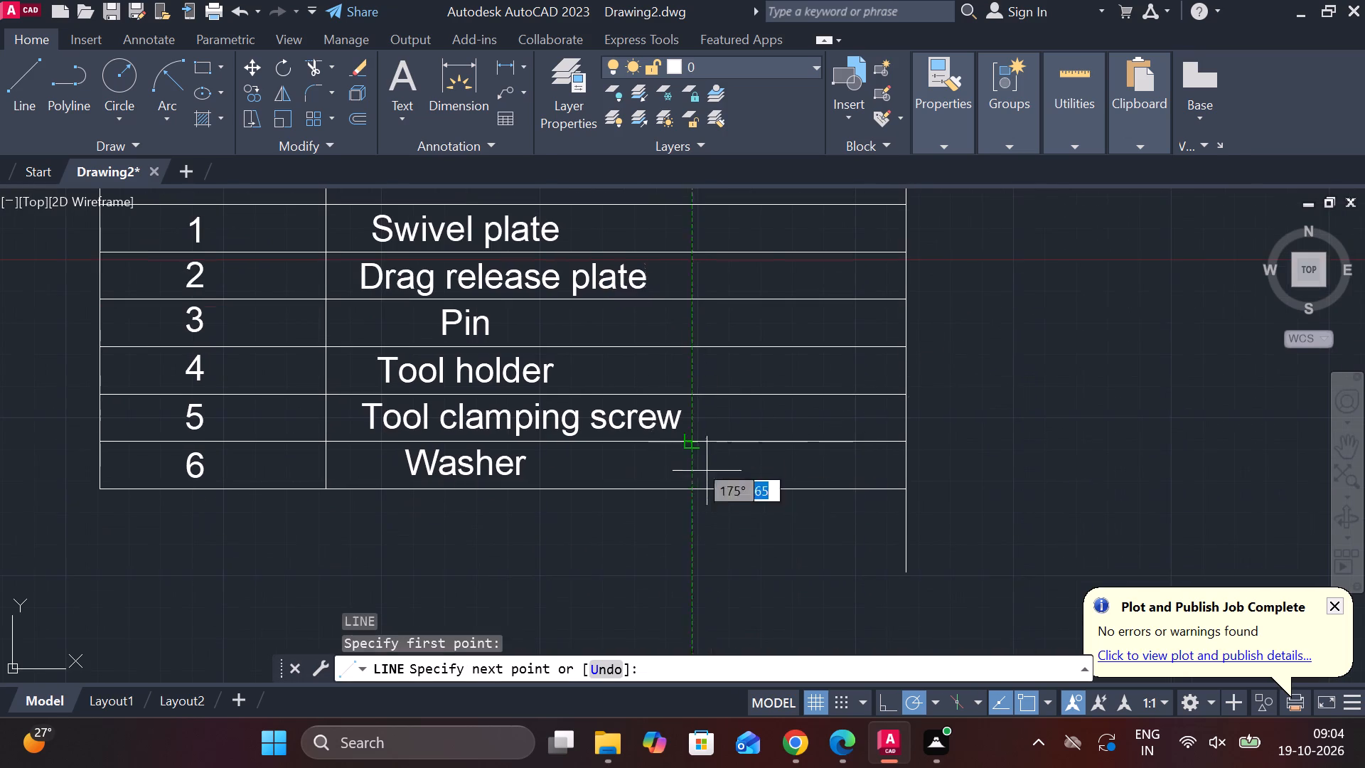
left_click(696, 485)
key("Escape")
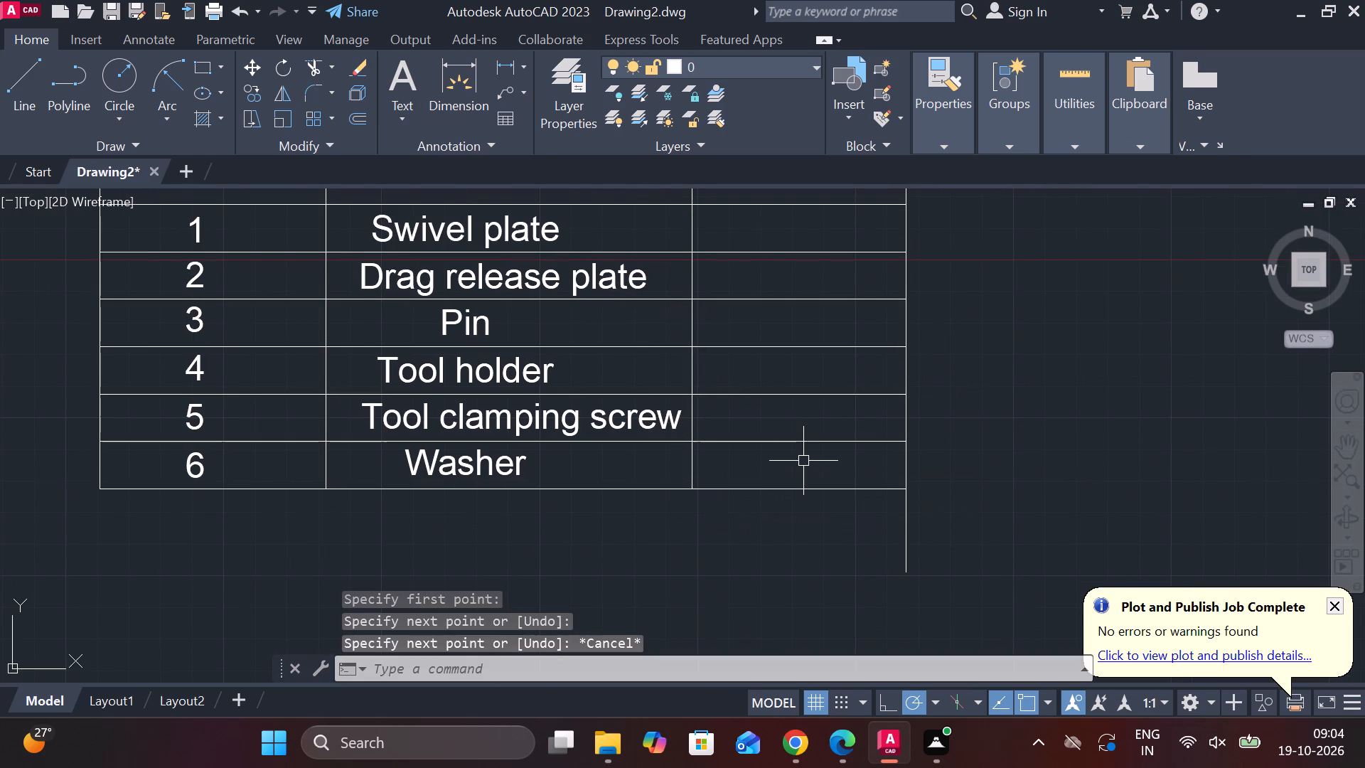
Left-align the texts "Swivel plate" and "Pin" in the NAME column.
scroll(803, 461, "down", 1)
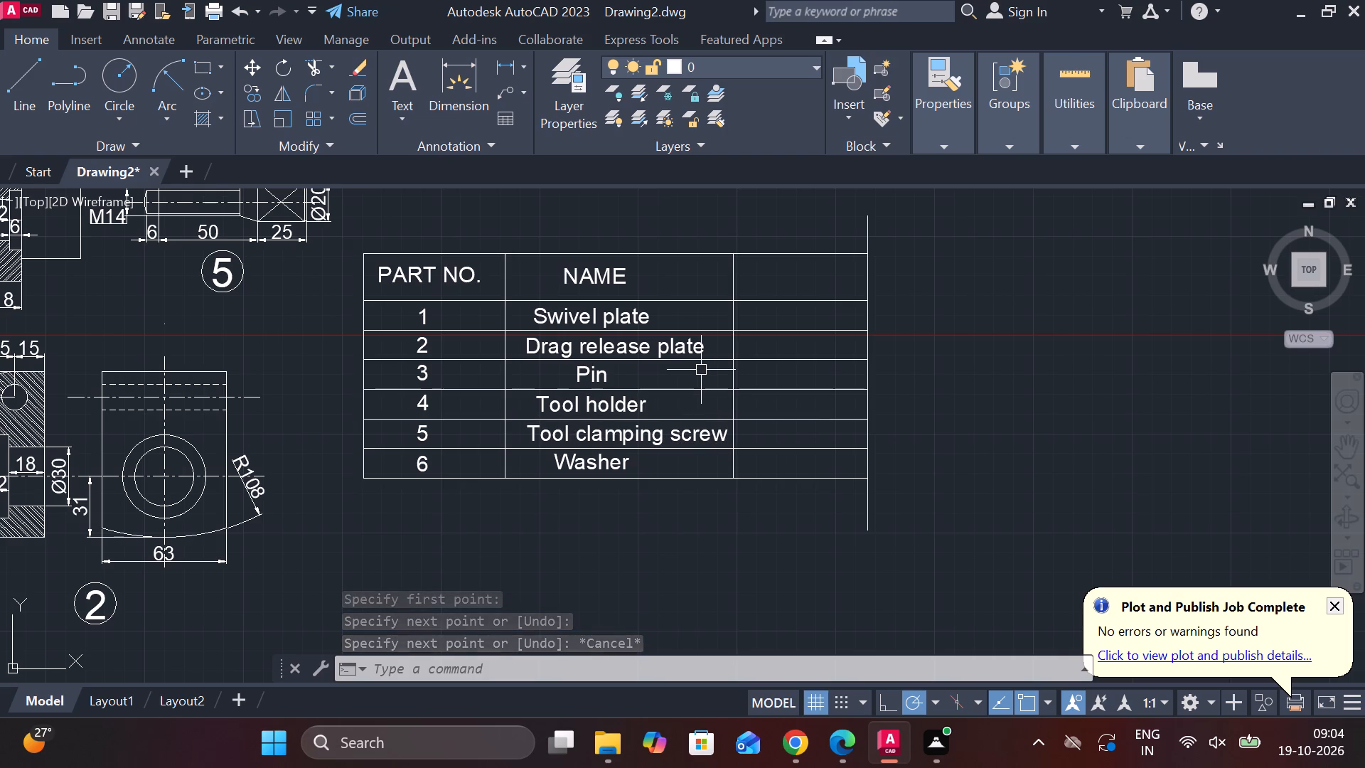
middle_click_drag(583, 366, 611, 373)
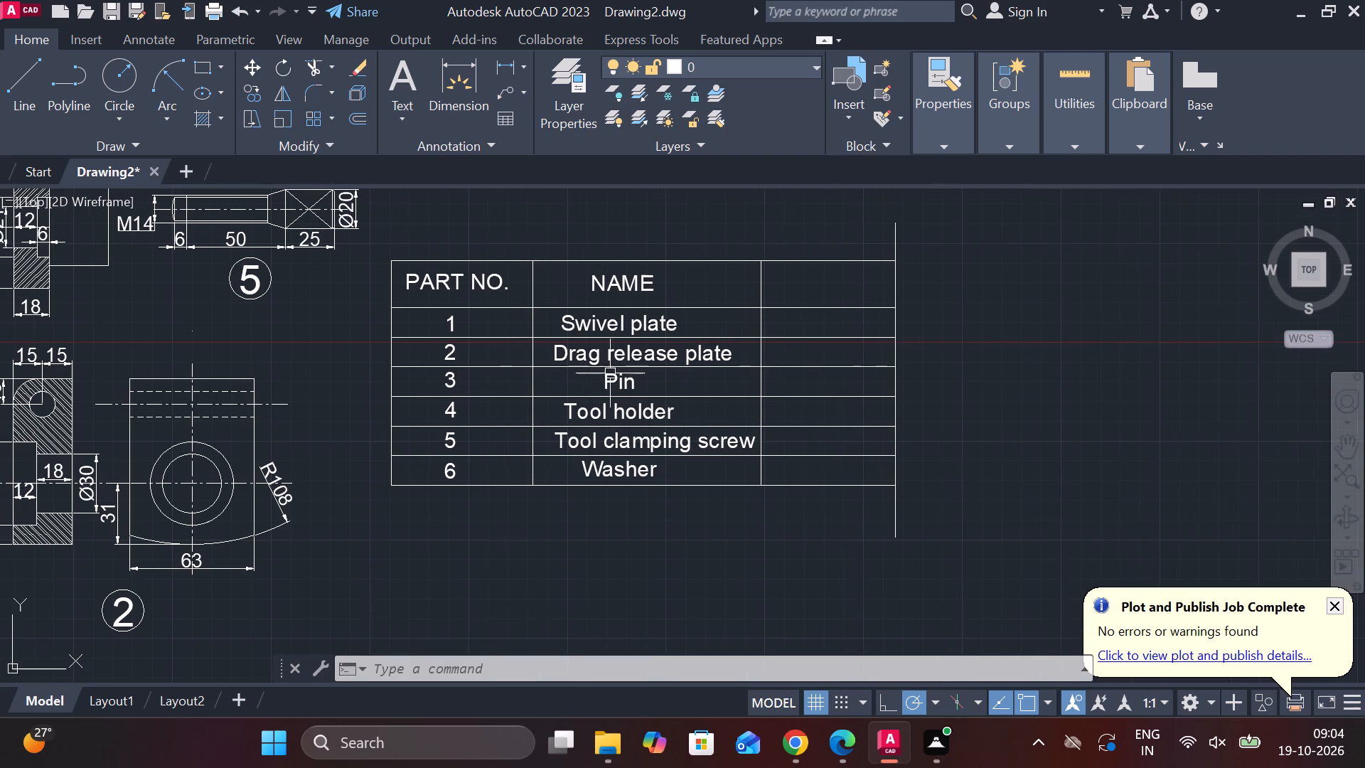
left_click(584, 329)
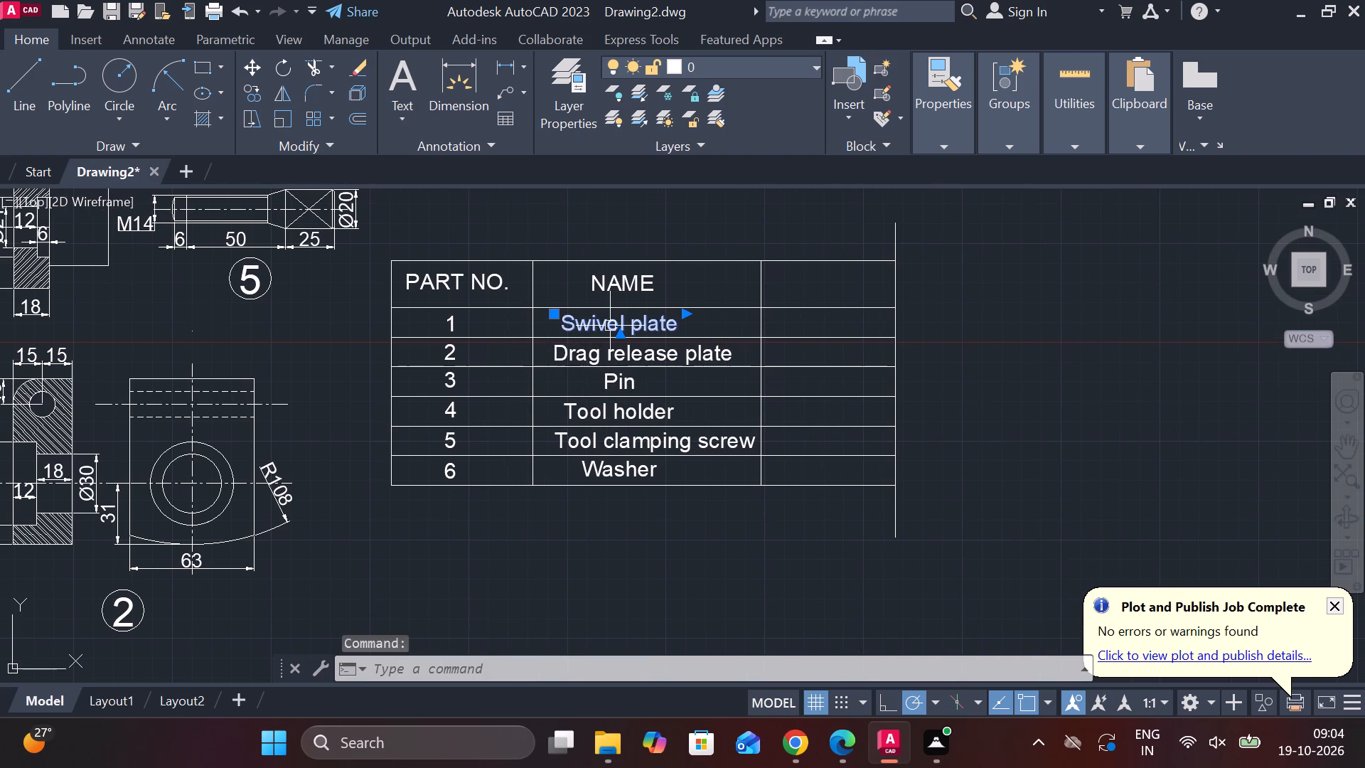
key("Escape")
double_click(606, 318)
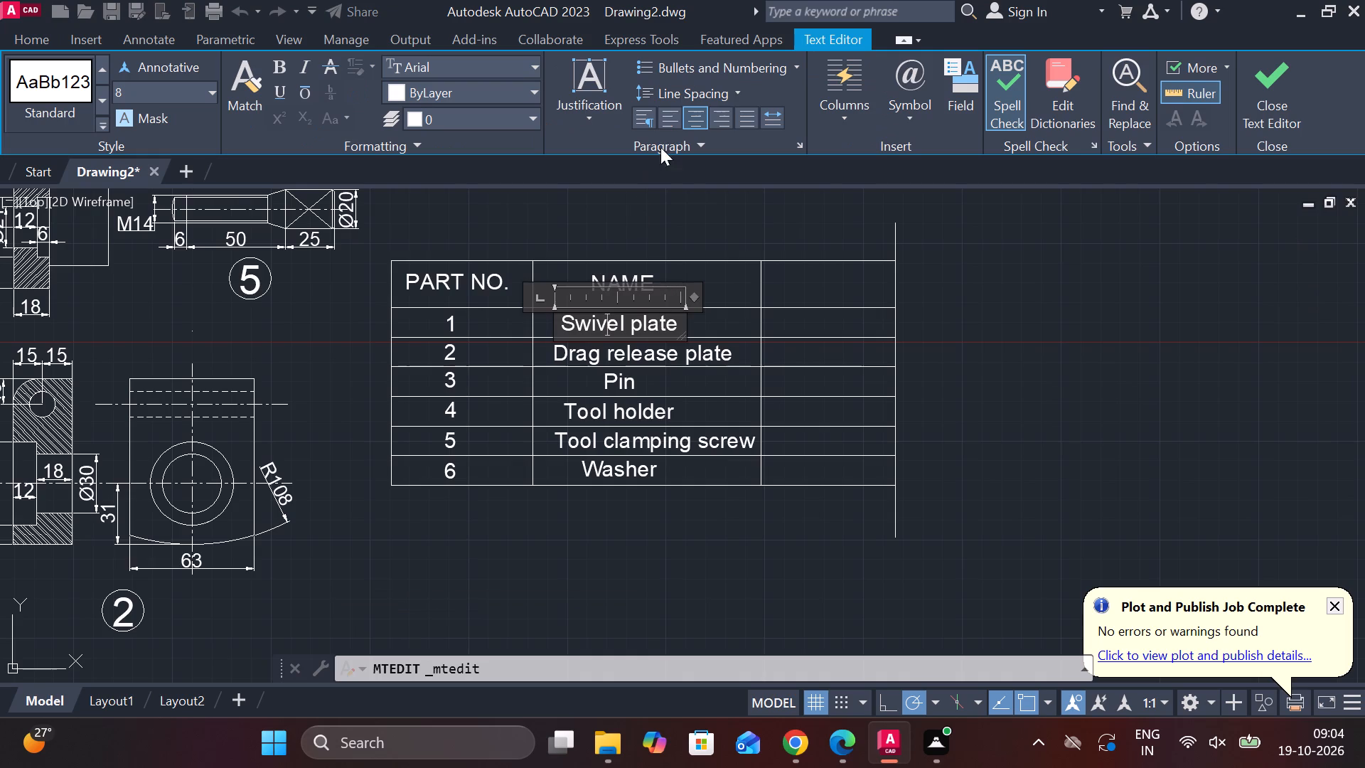
left_click(664, 127)
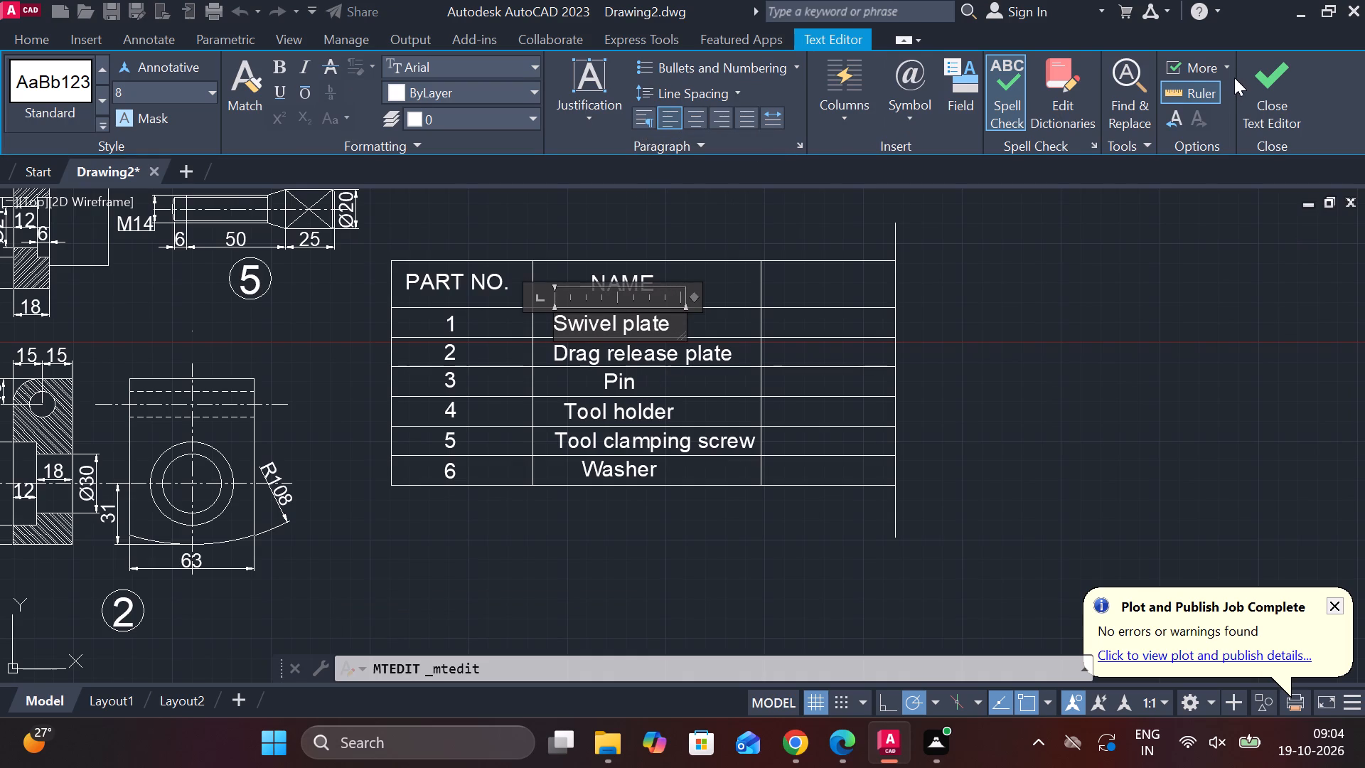
left_click(1256, 78)
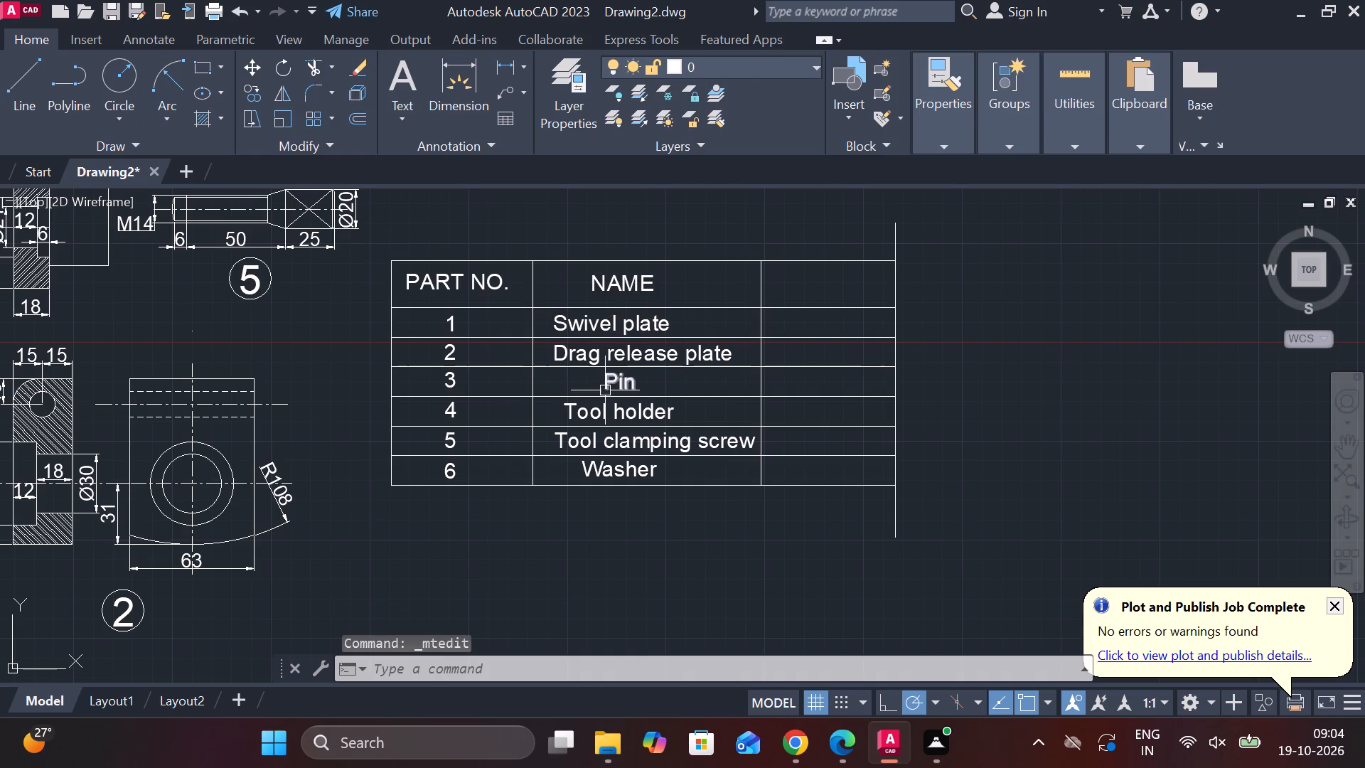
double_click(606, 389)
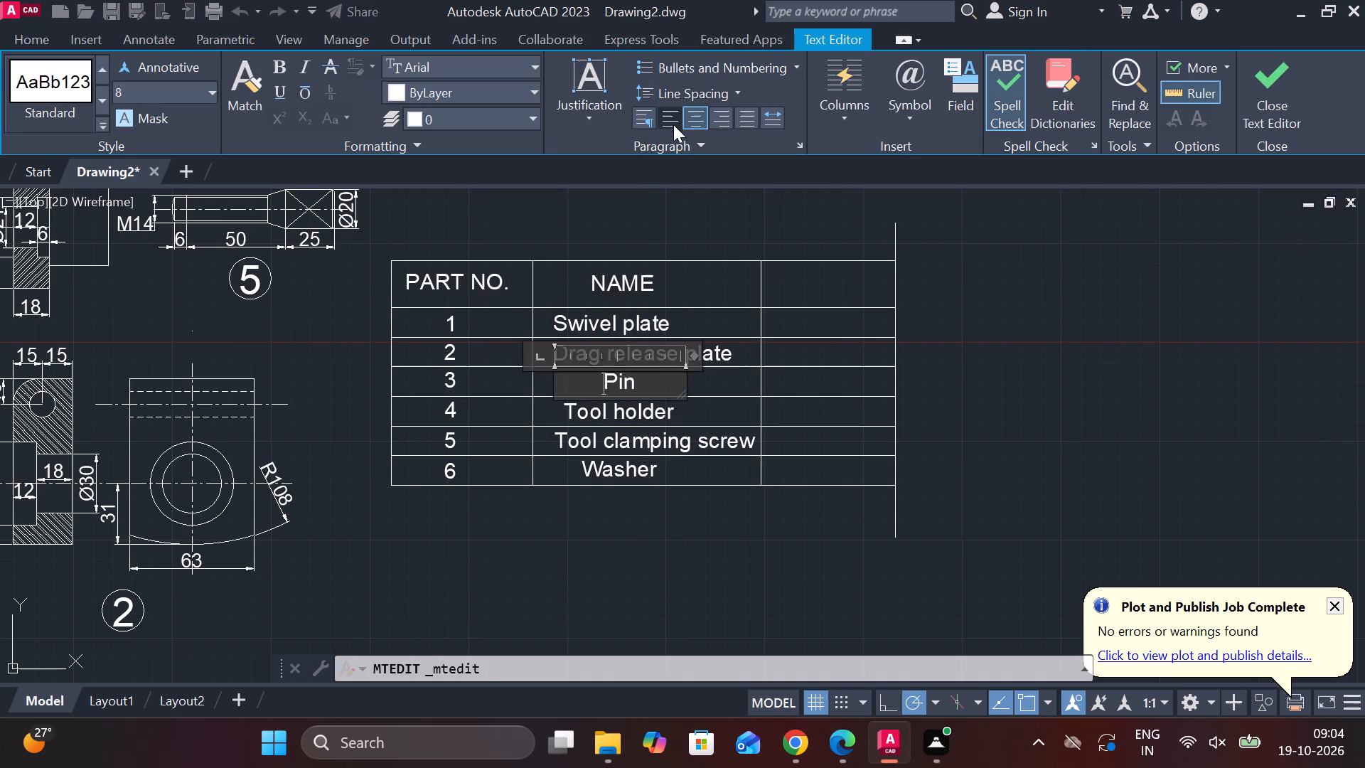
left_click(669, 122)
left_click(1256, 98)
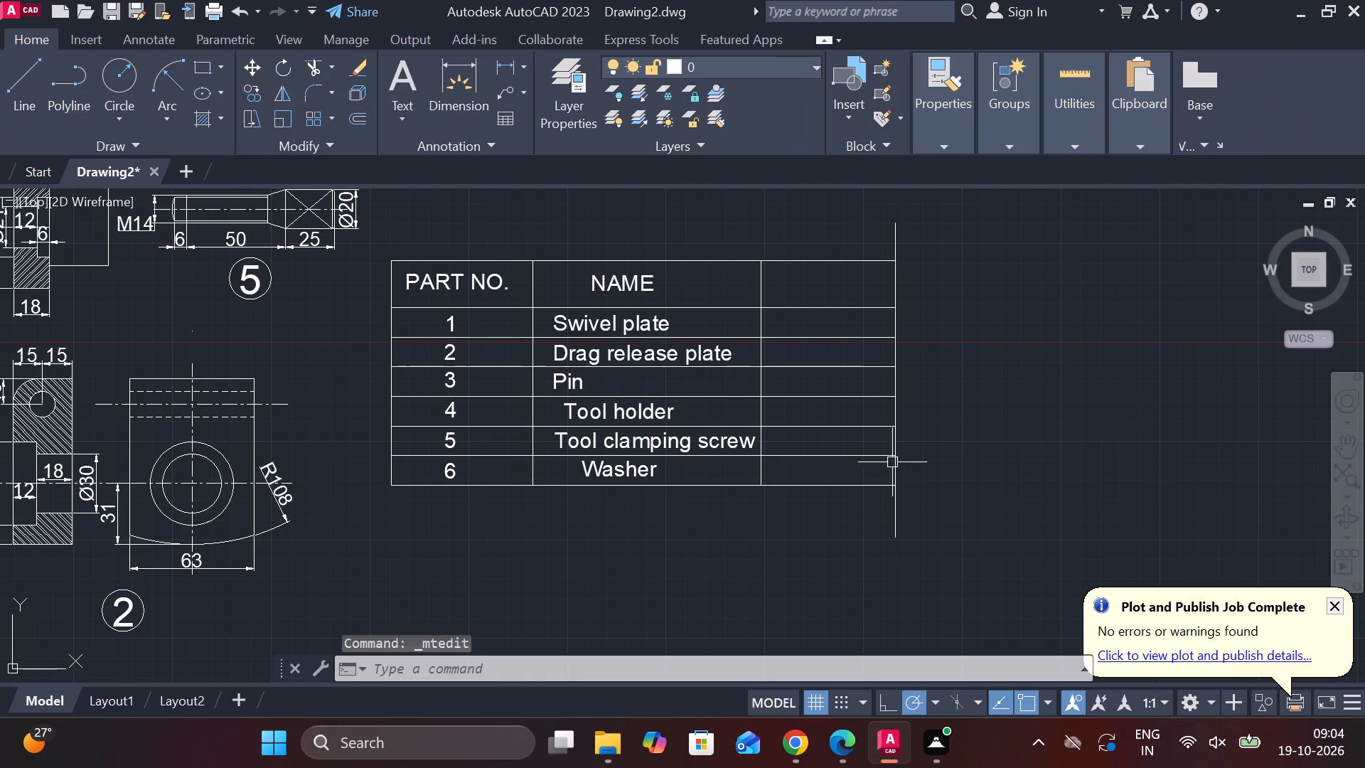
Left-align the texts "Tool holder", "Washer" and "Tool clamping screw" in the NAME column.
double_click(640, 417)
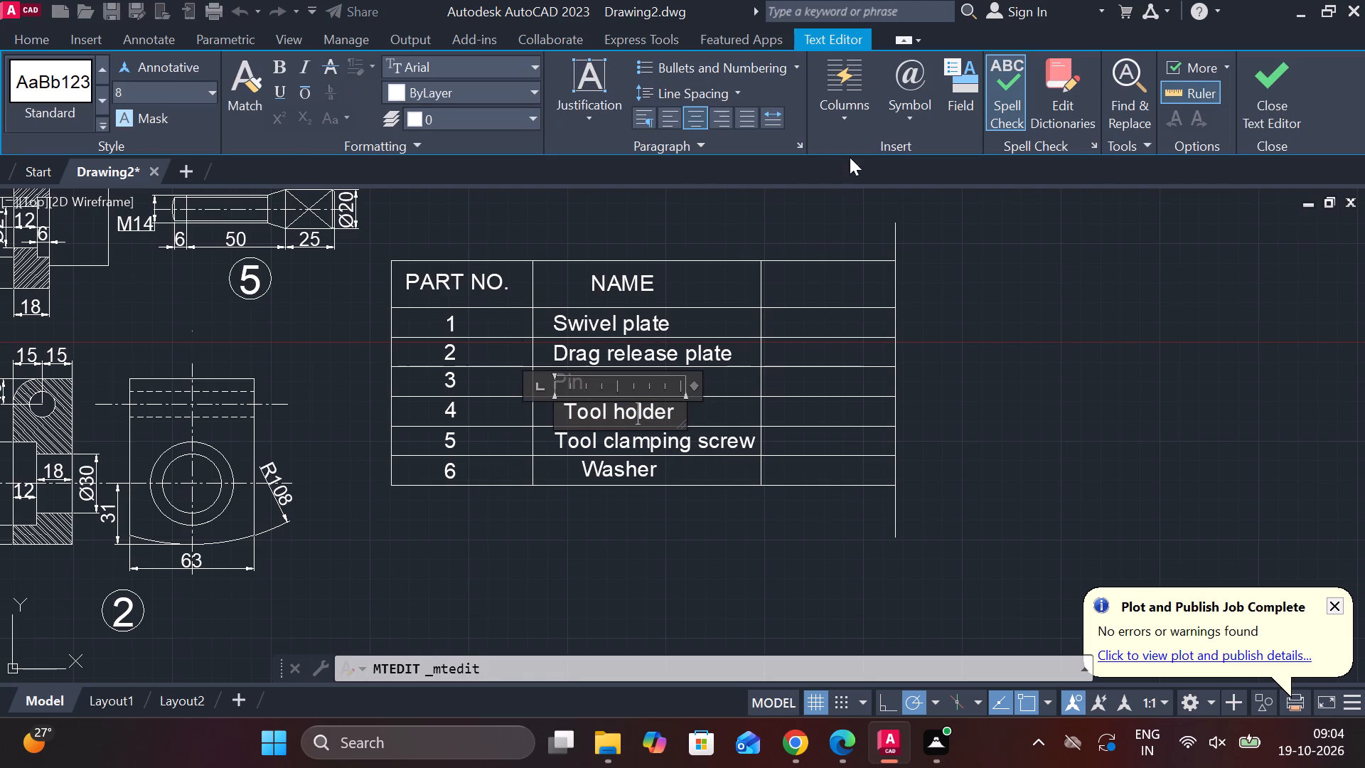
left_click(673, 119)
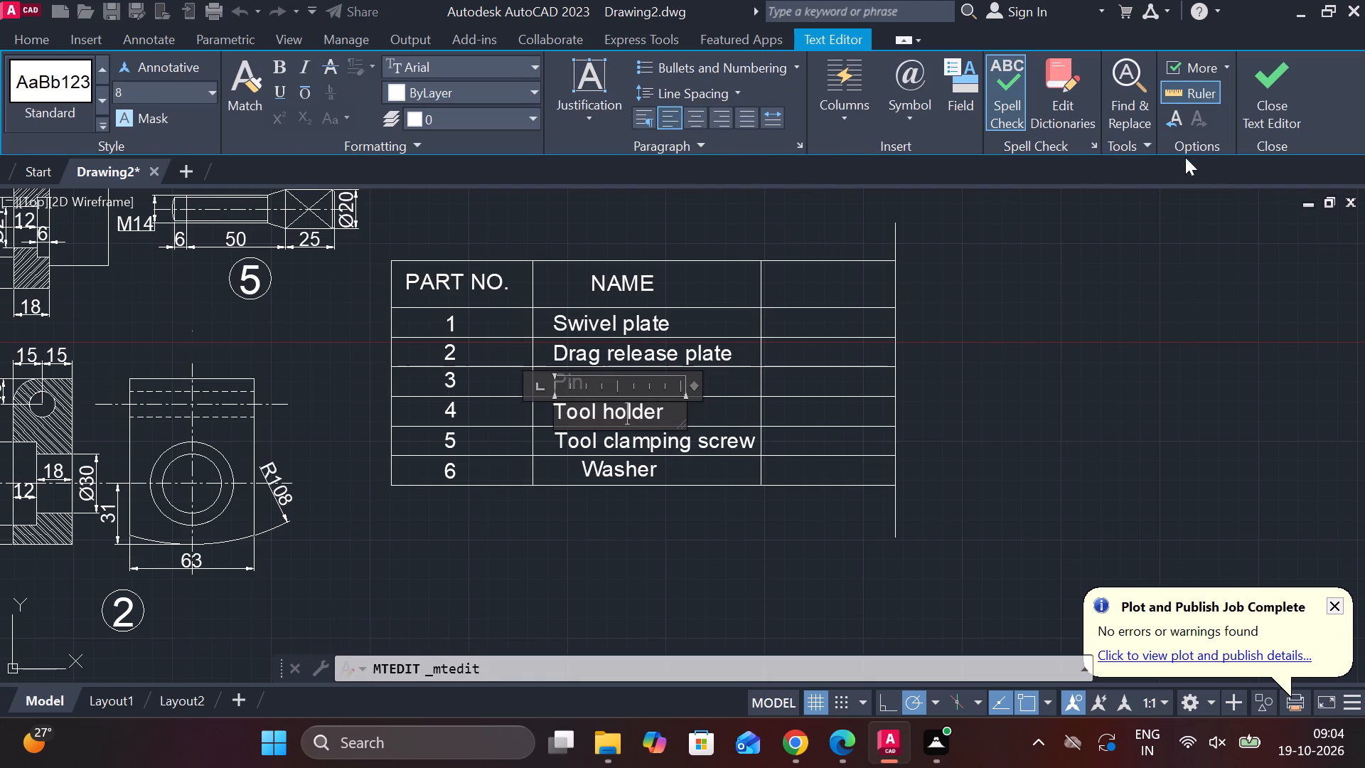
left_click(1264, 84)
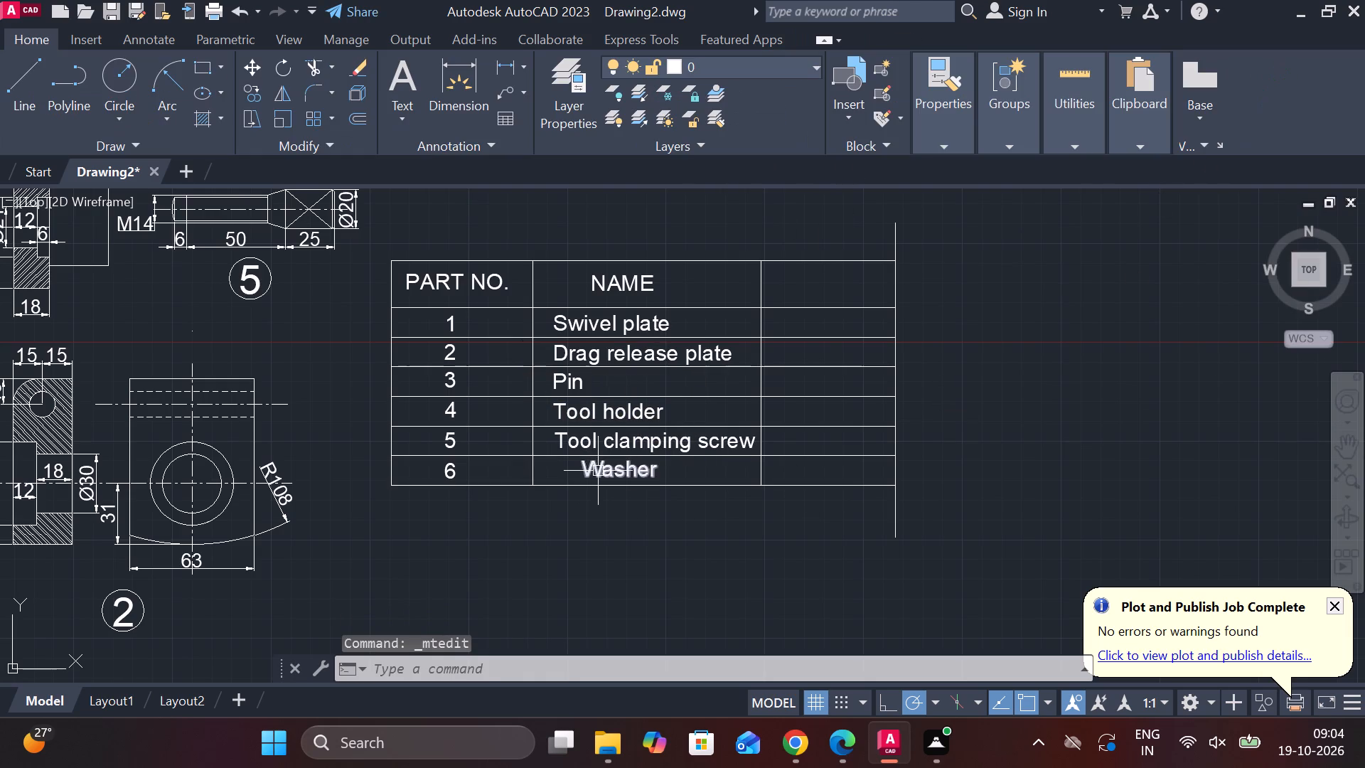
double_click(598, 471)
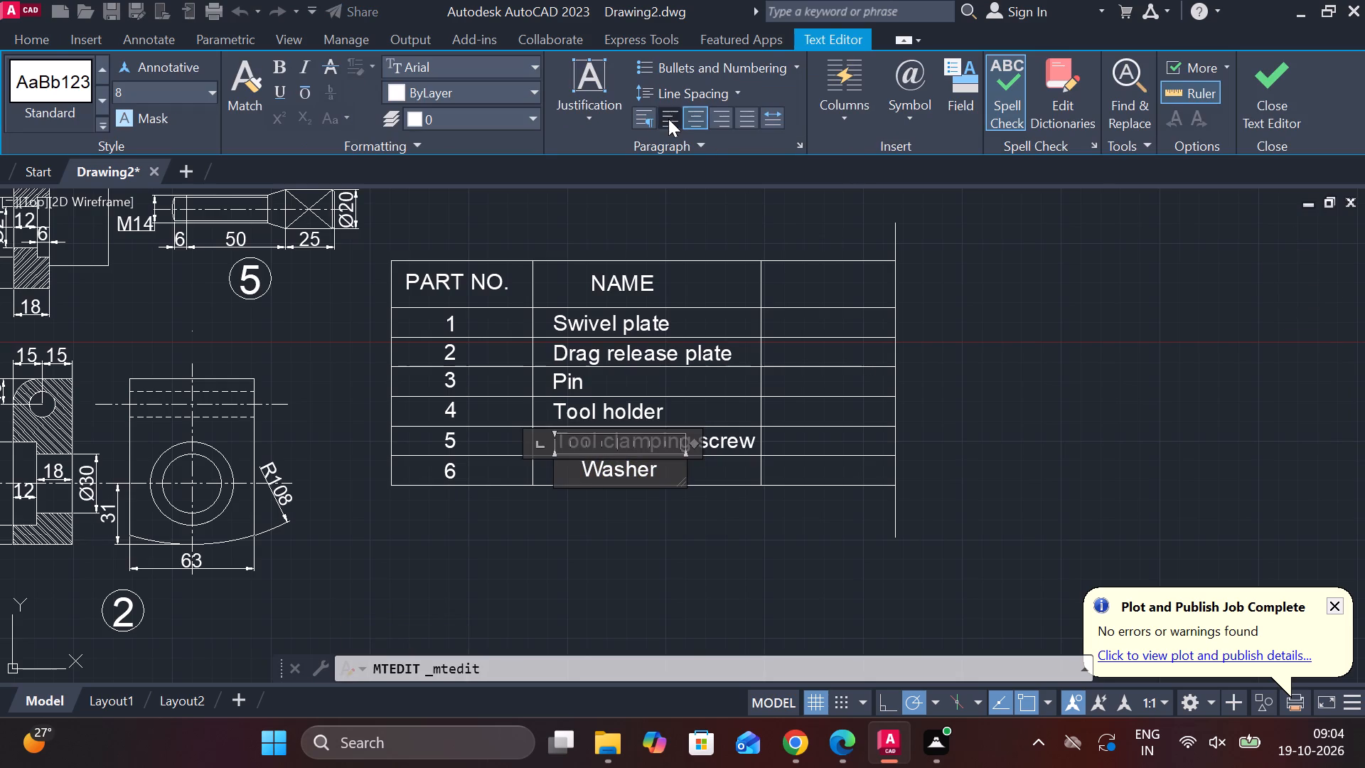
left_click(668, 119)
left_click(1251, 111)
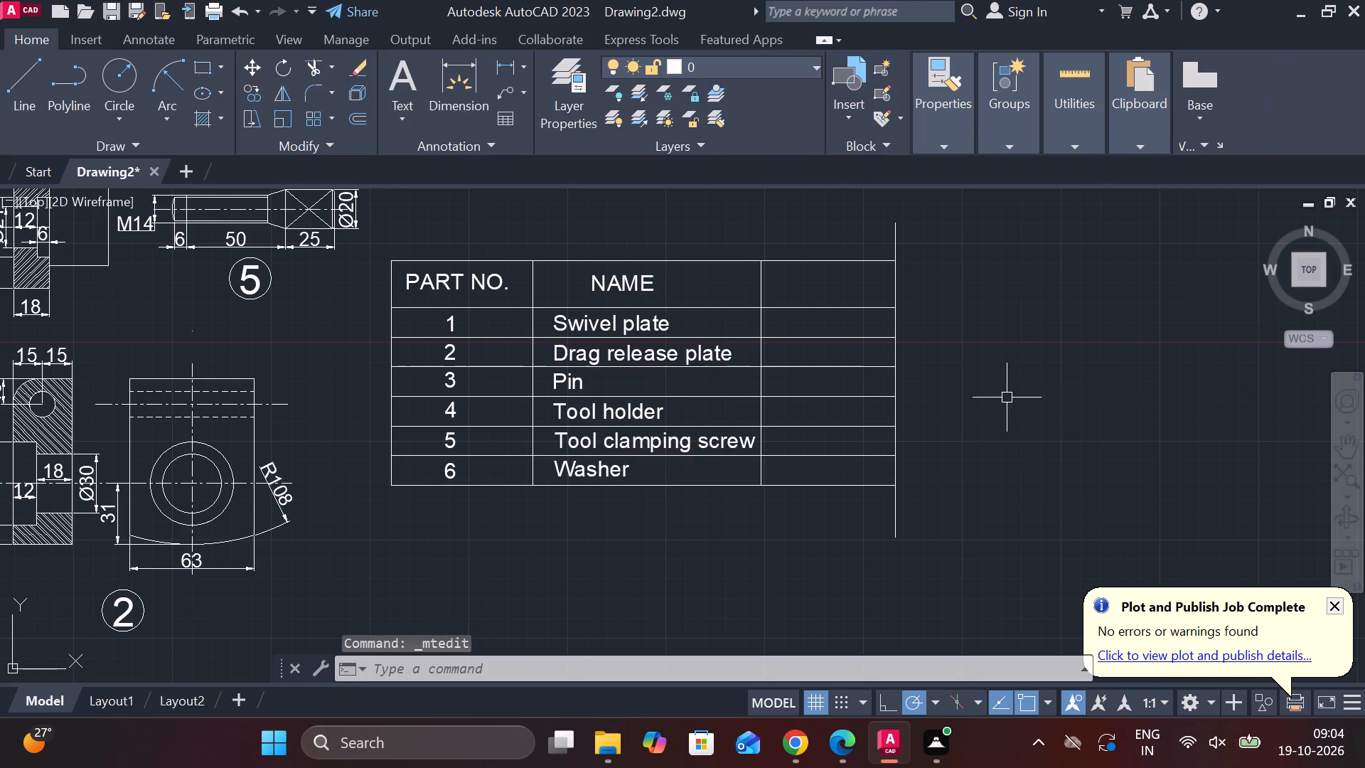
double_click(631, 444)
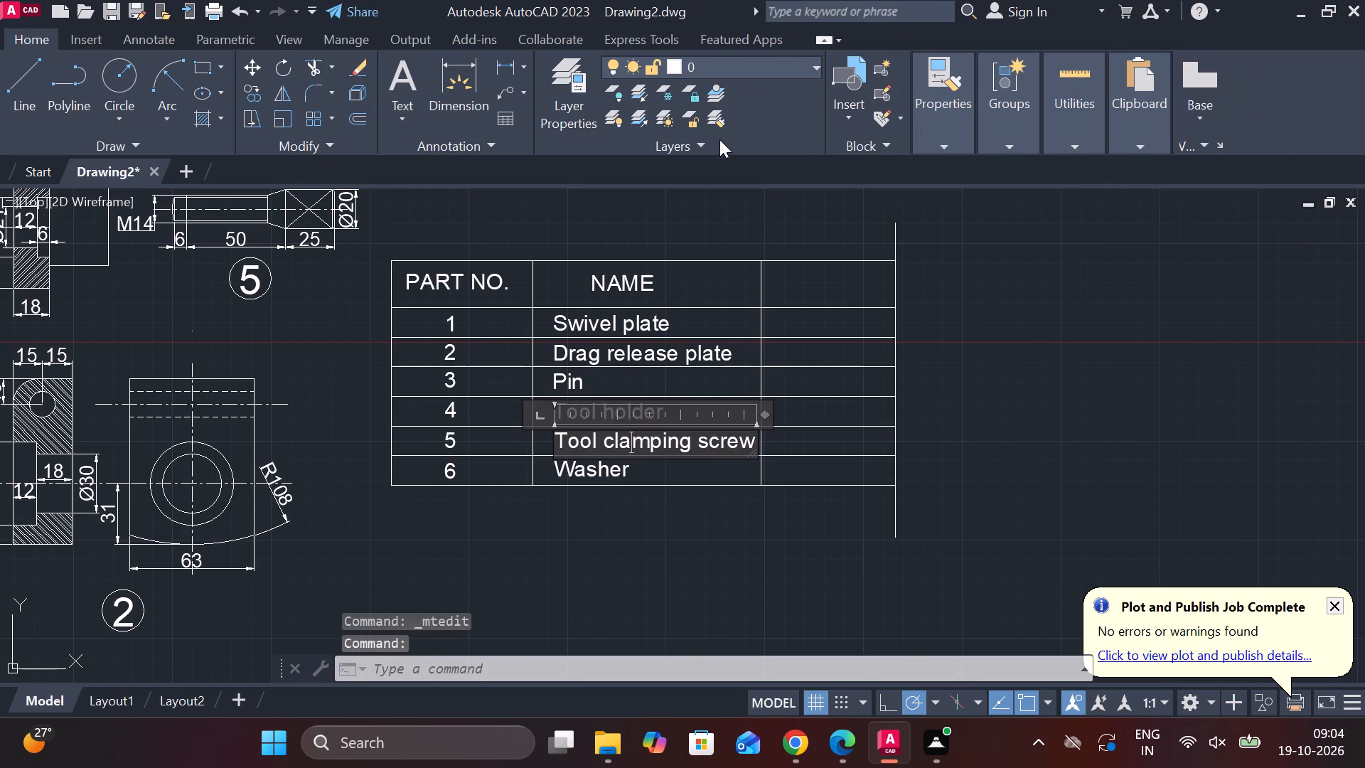
left_click(676, 119)
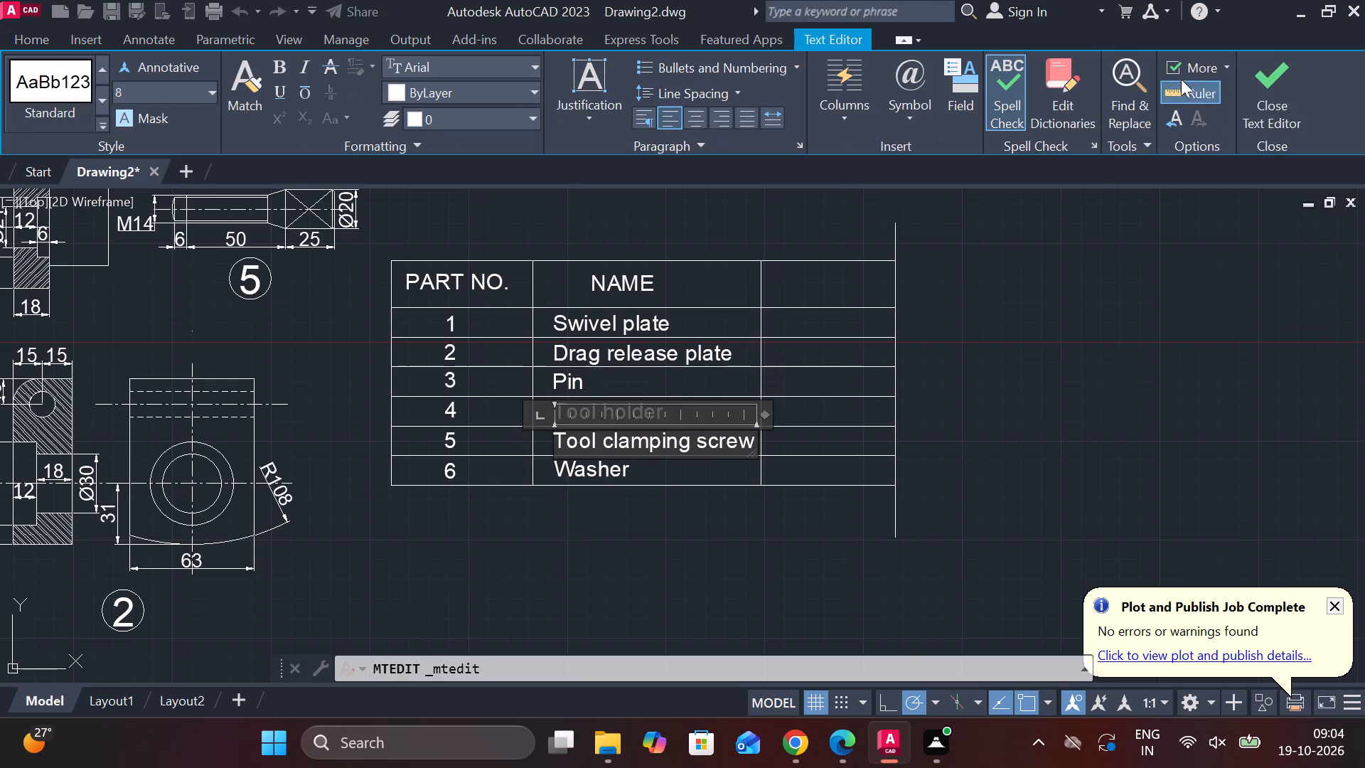
left_click(1231, 77)
left_click(1277, 68)
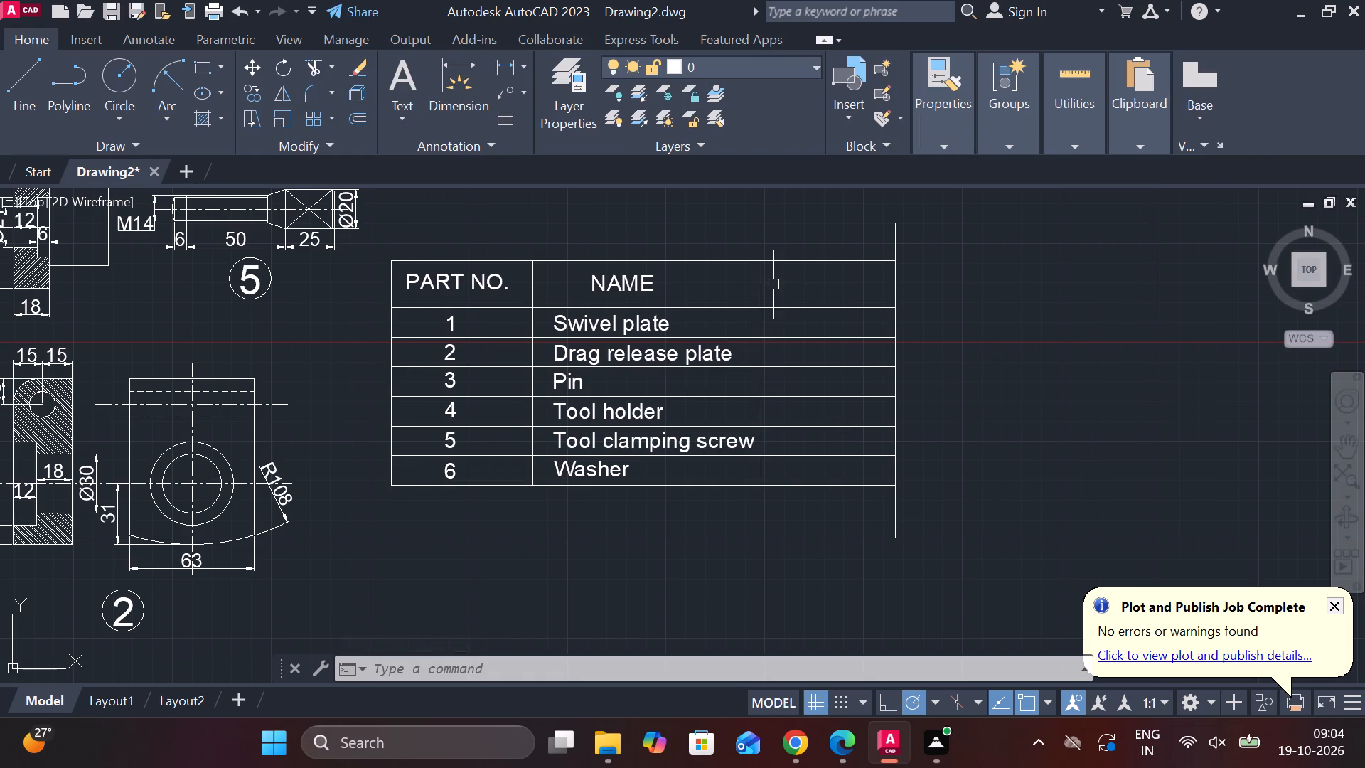
Add the multiline text "Matl" at height 8 in the header cell of the parts table's third column.
type("mt")
key("space")
scroll(800, 294, "up", 1)
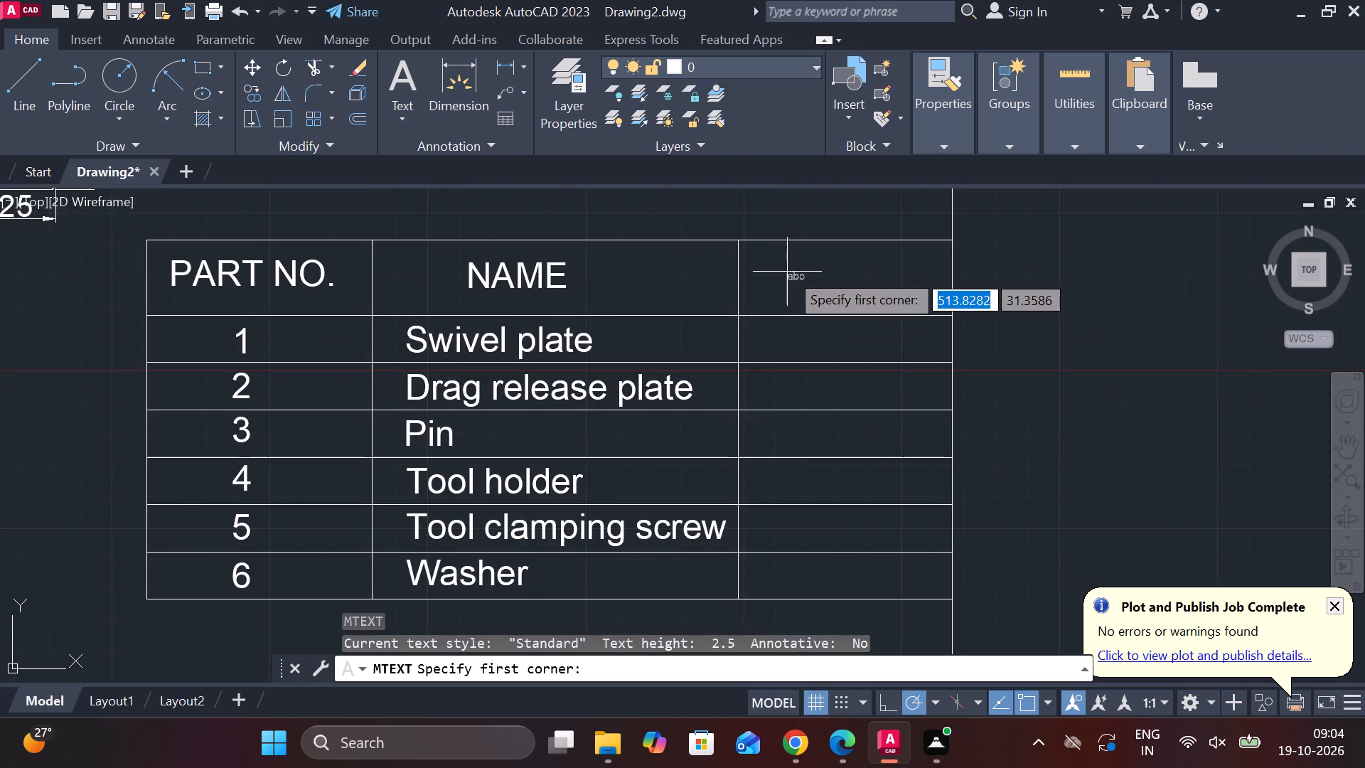
scroll(791, 271, "up", 1)
left_click(769, 262)
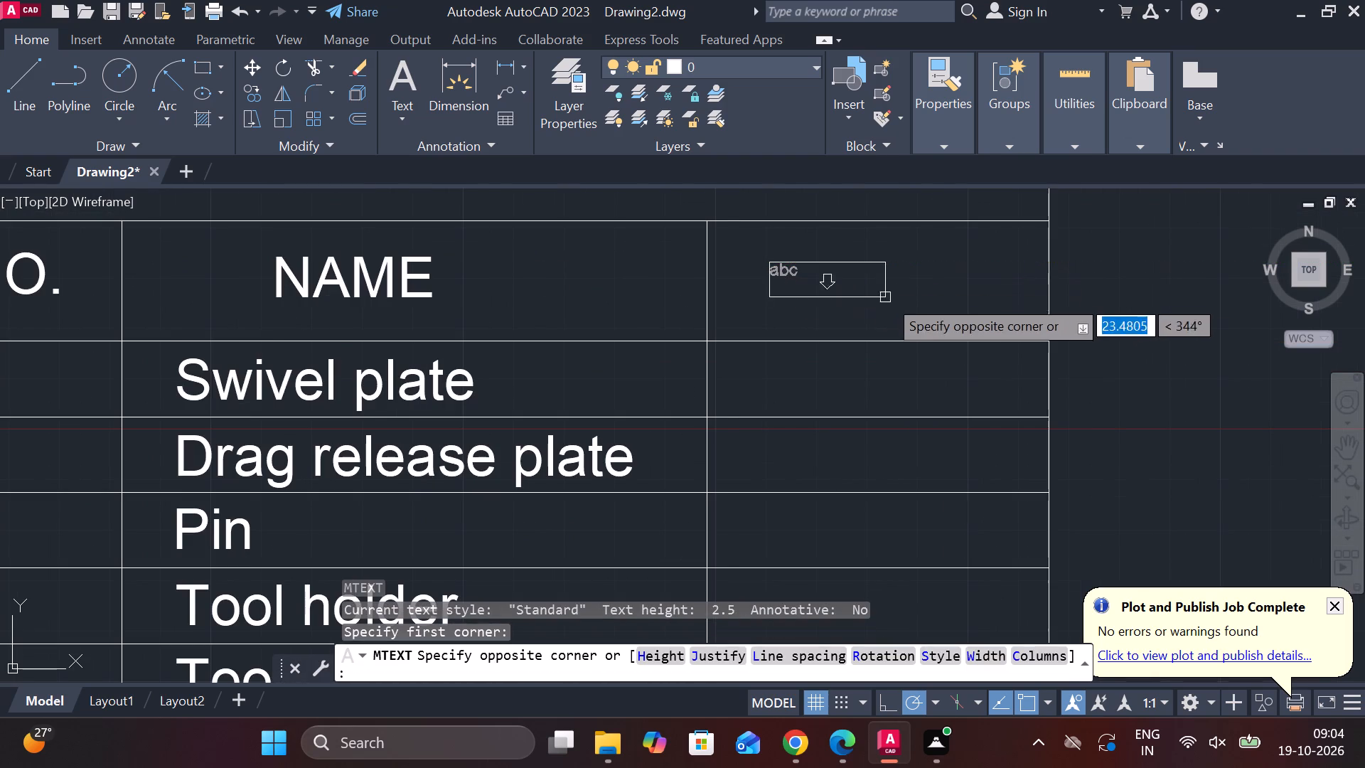
left_click(952, 304)
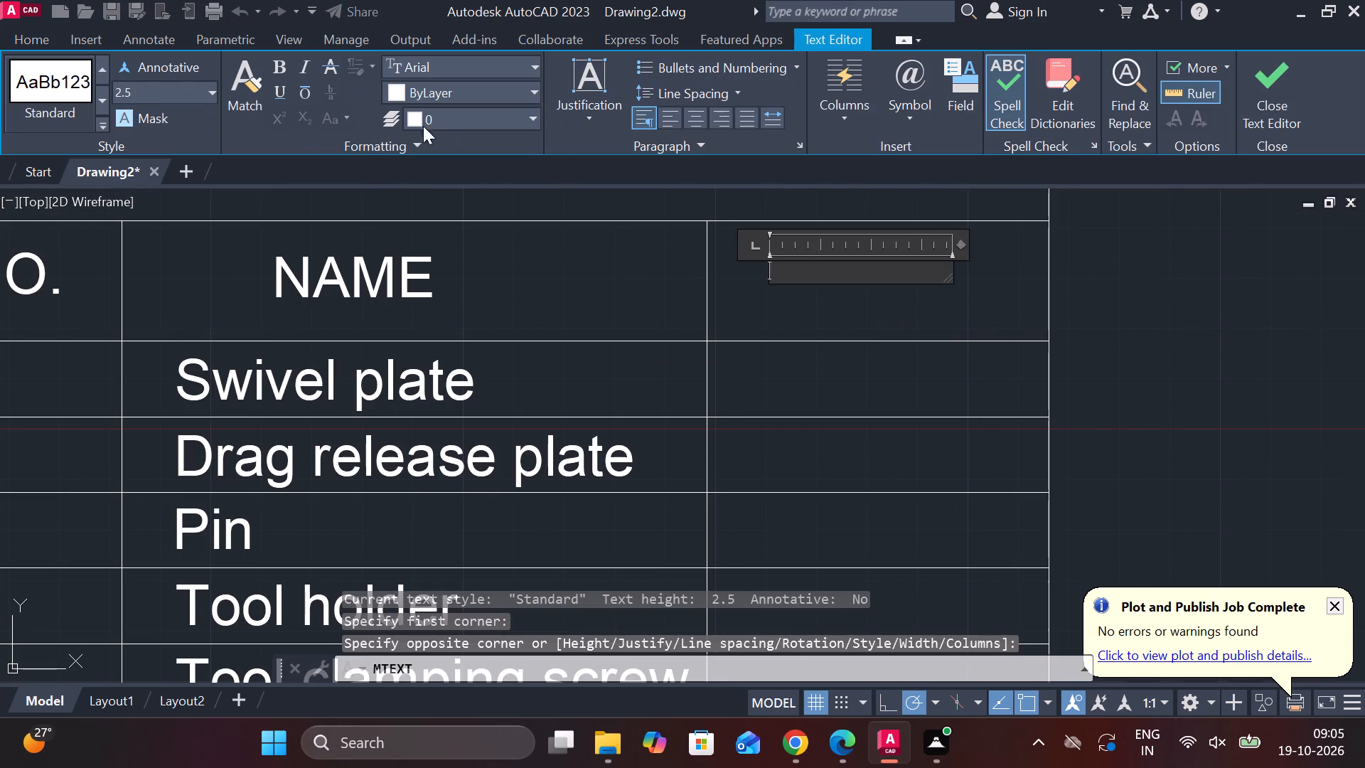
left_click(161, 95)
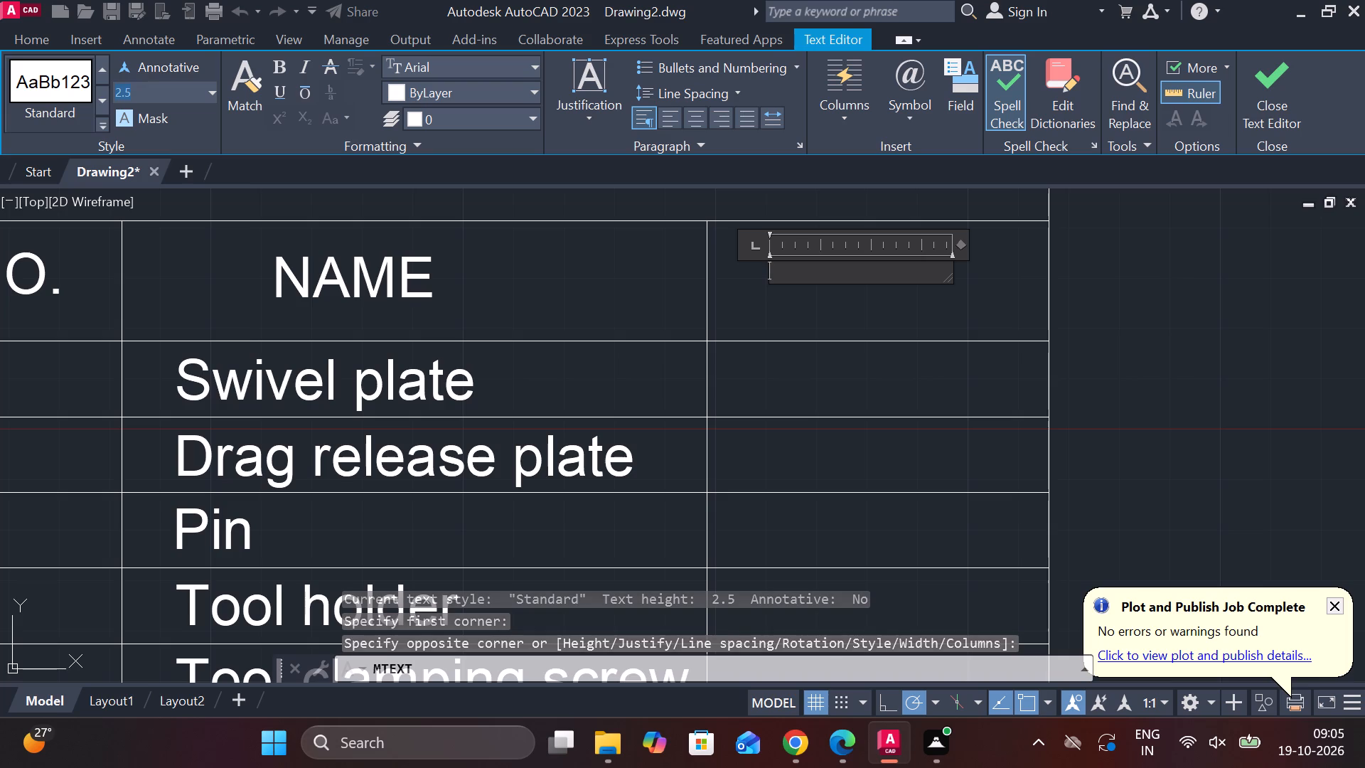
key("8")
key("Return")
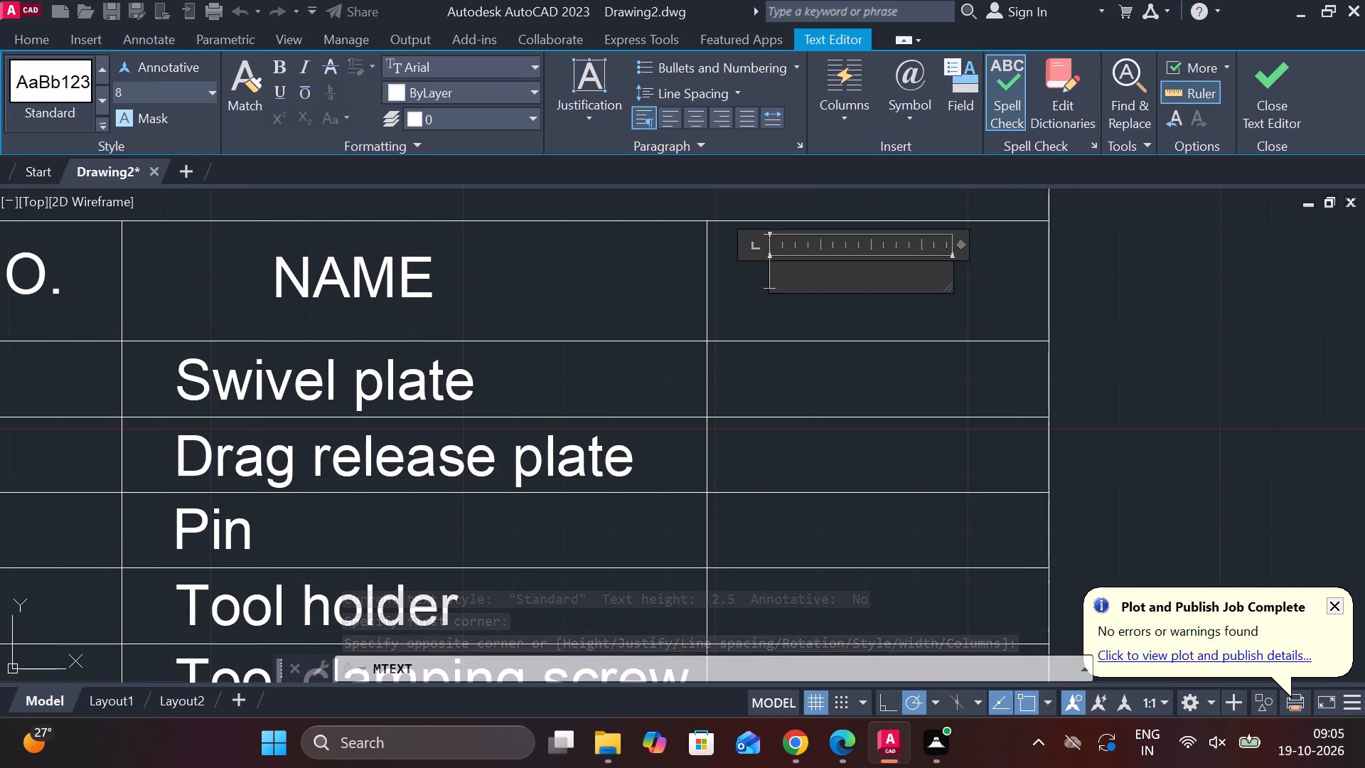
key("m")
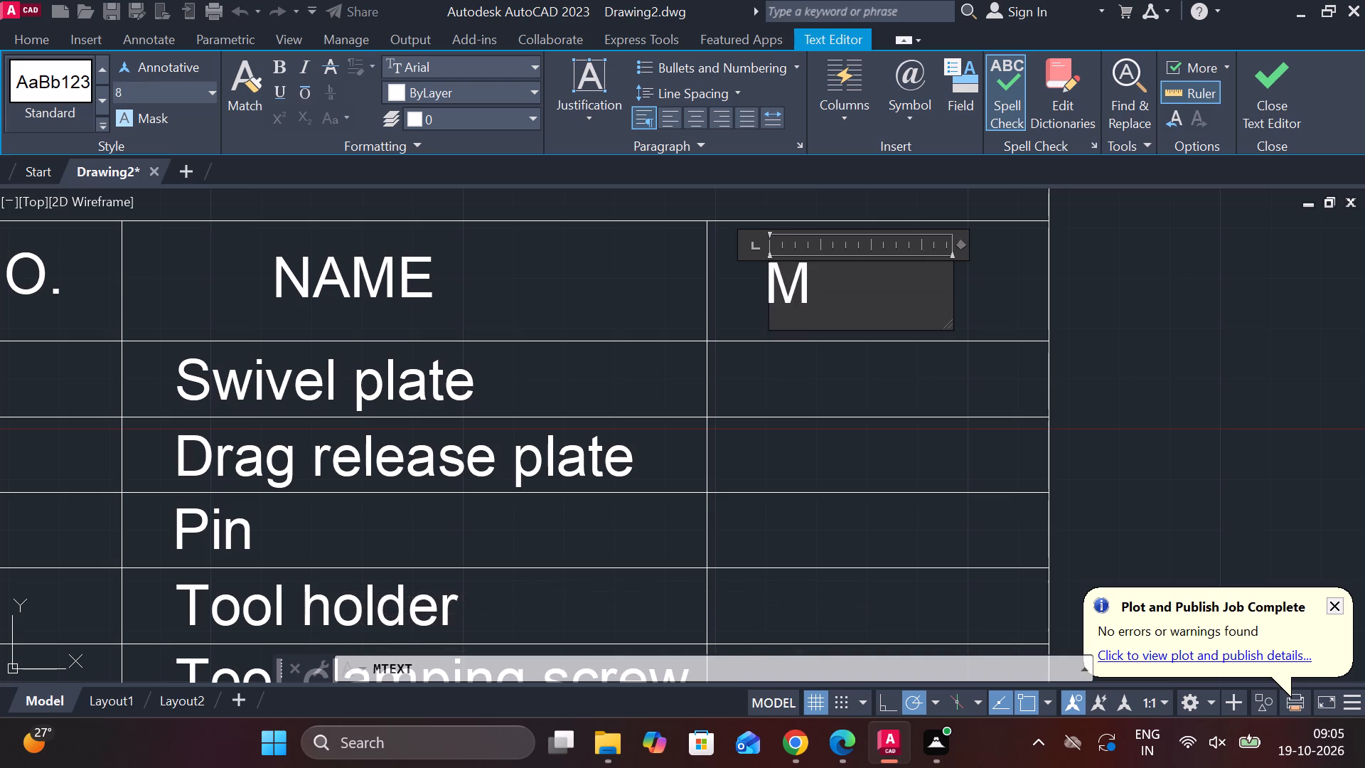
type("atl")
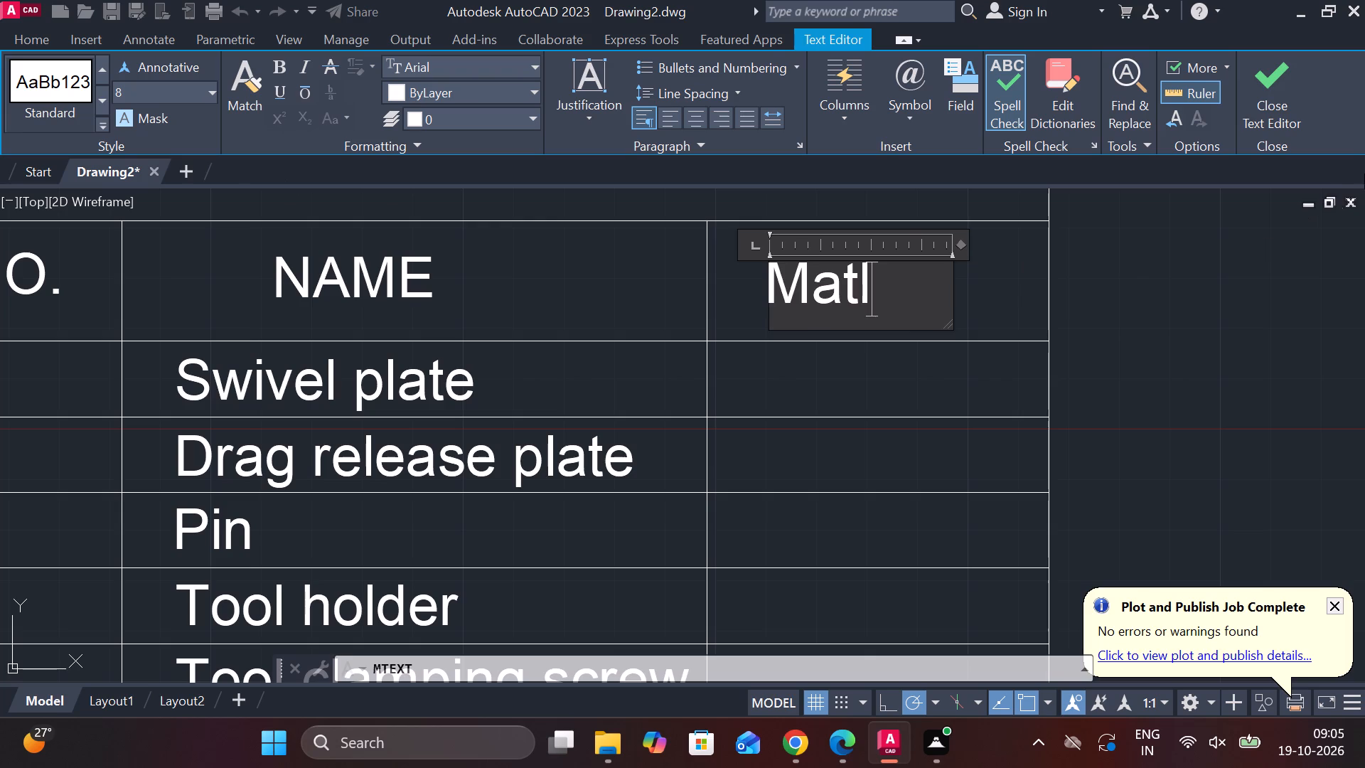
left_click(1258, 101)
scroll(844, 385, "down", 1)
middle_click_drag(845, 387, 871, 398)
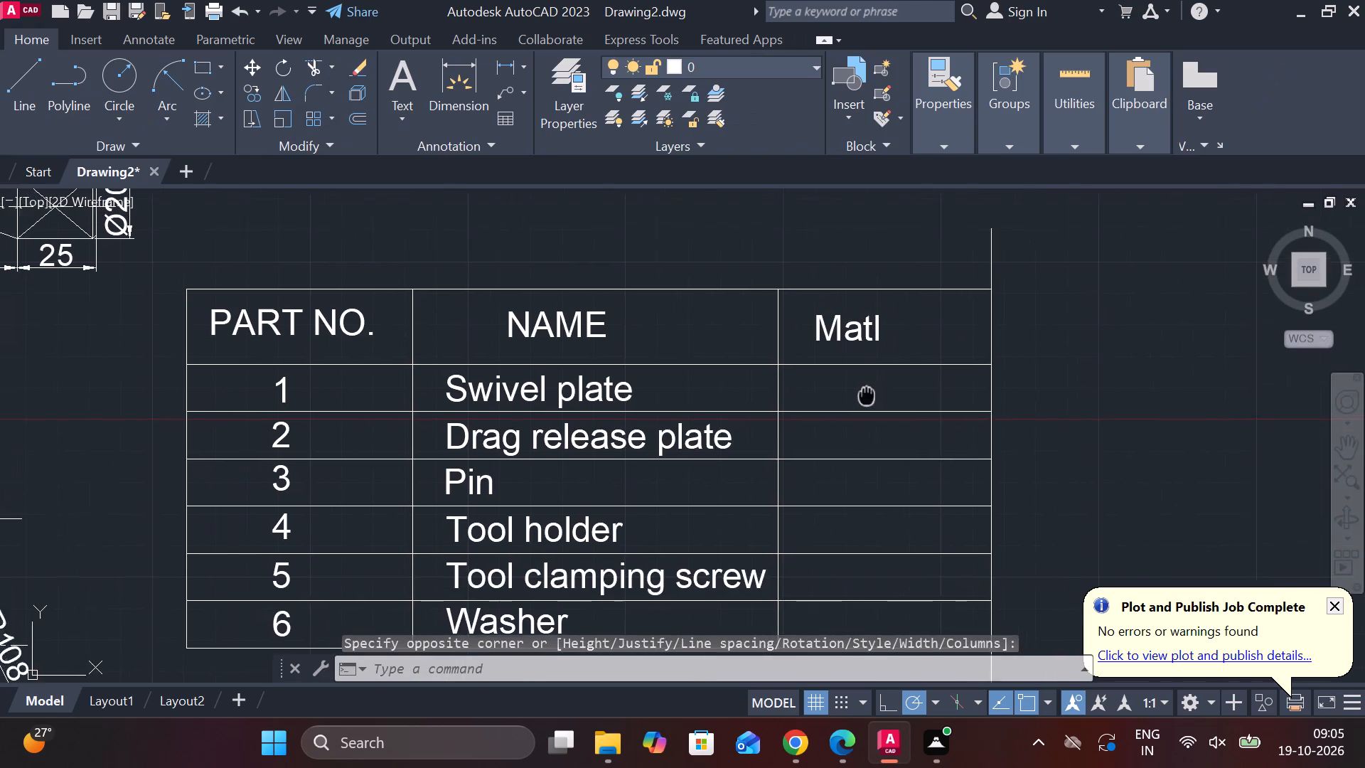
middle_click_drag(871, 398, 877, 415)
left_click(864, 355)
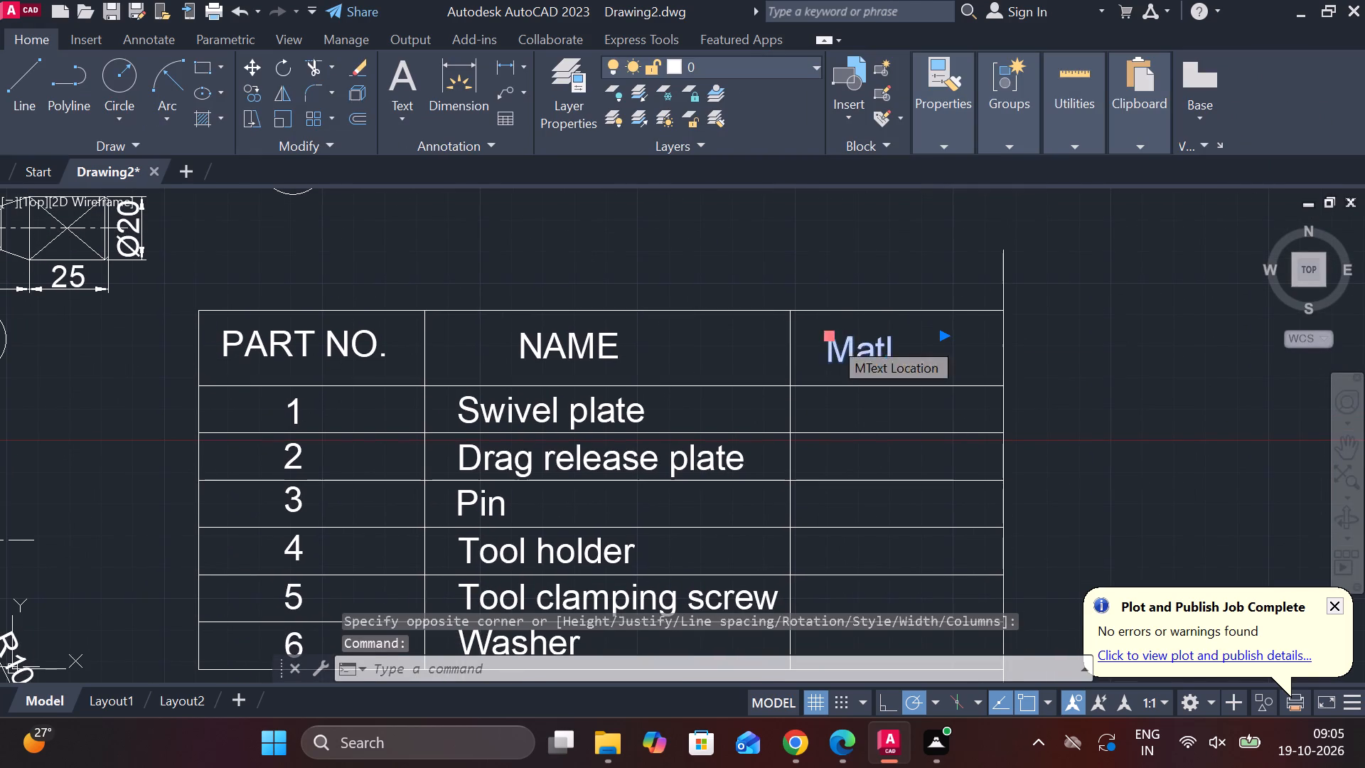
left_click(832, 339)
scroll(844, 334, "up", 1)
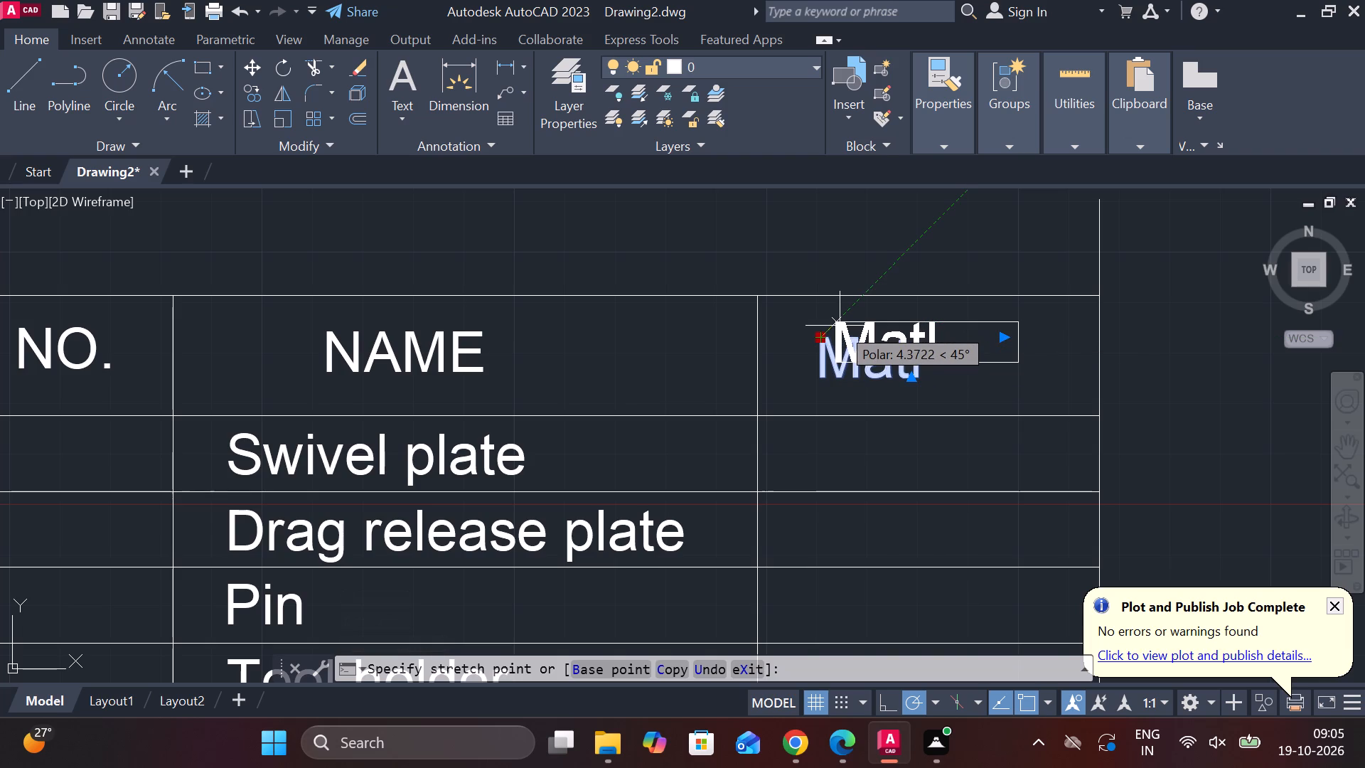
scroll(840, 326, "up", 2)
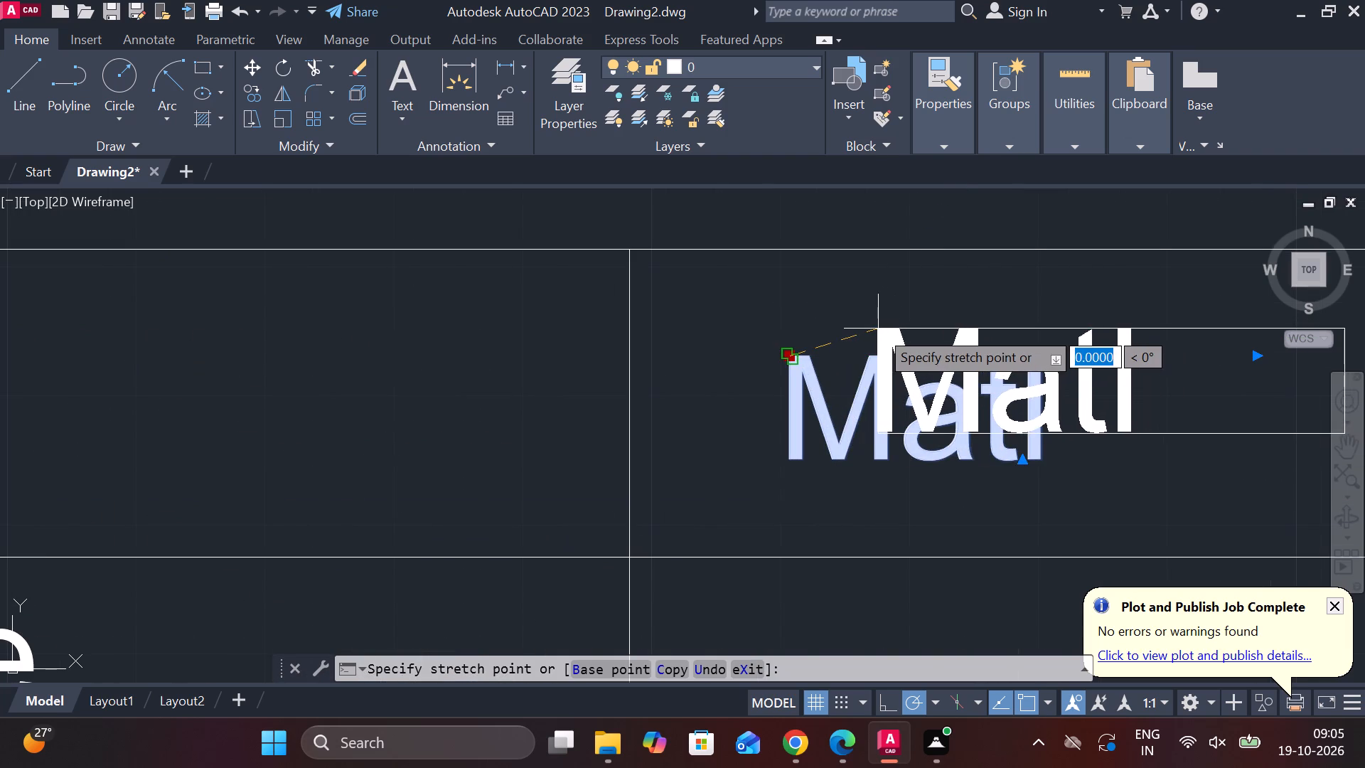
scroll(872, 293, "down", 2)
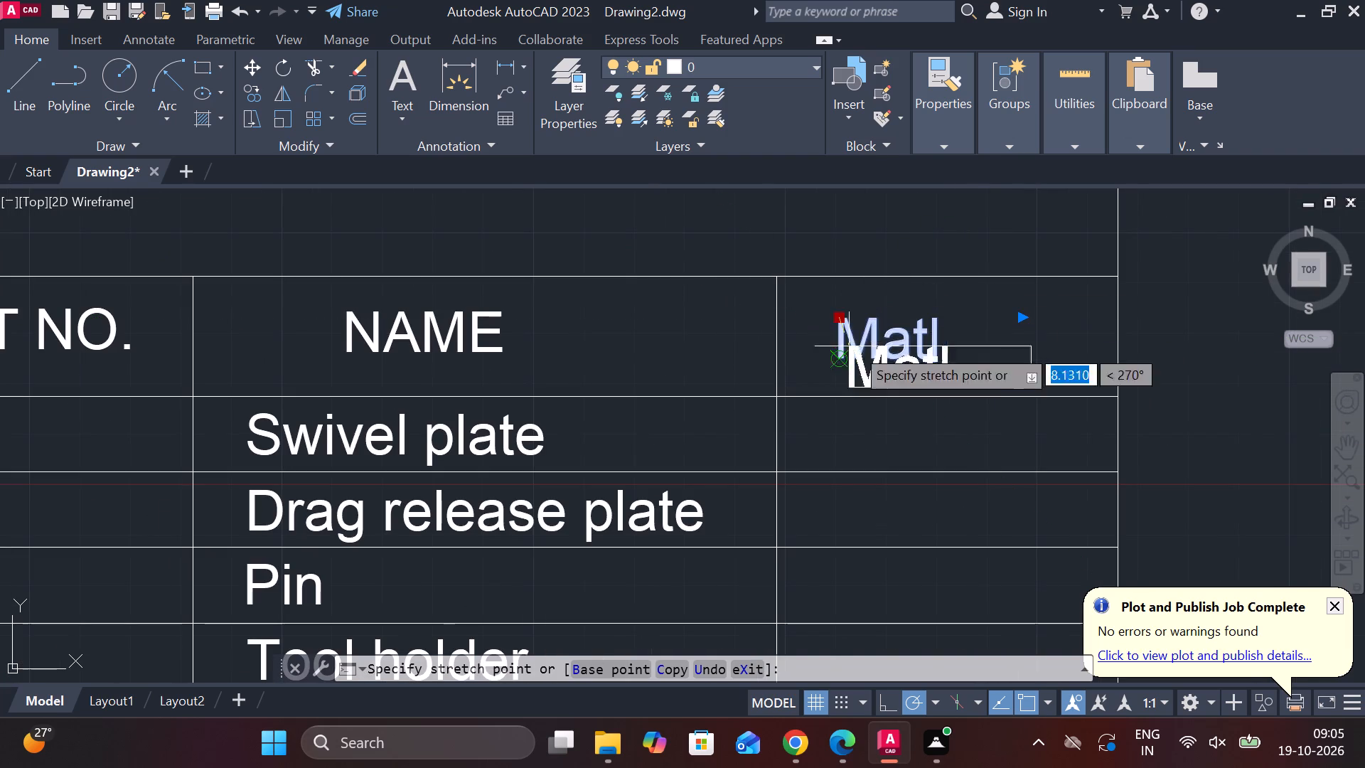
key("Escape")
Change the third column's header text to "MATERIAL" and center-align it.
scroll(854, 330, "up", 2)
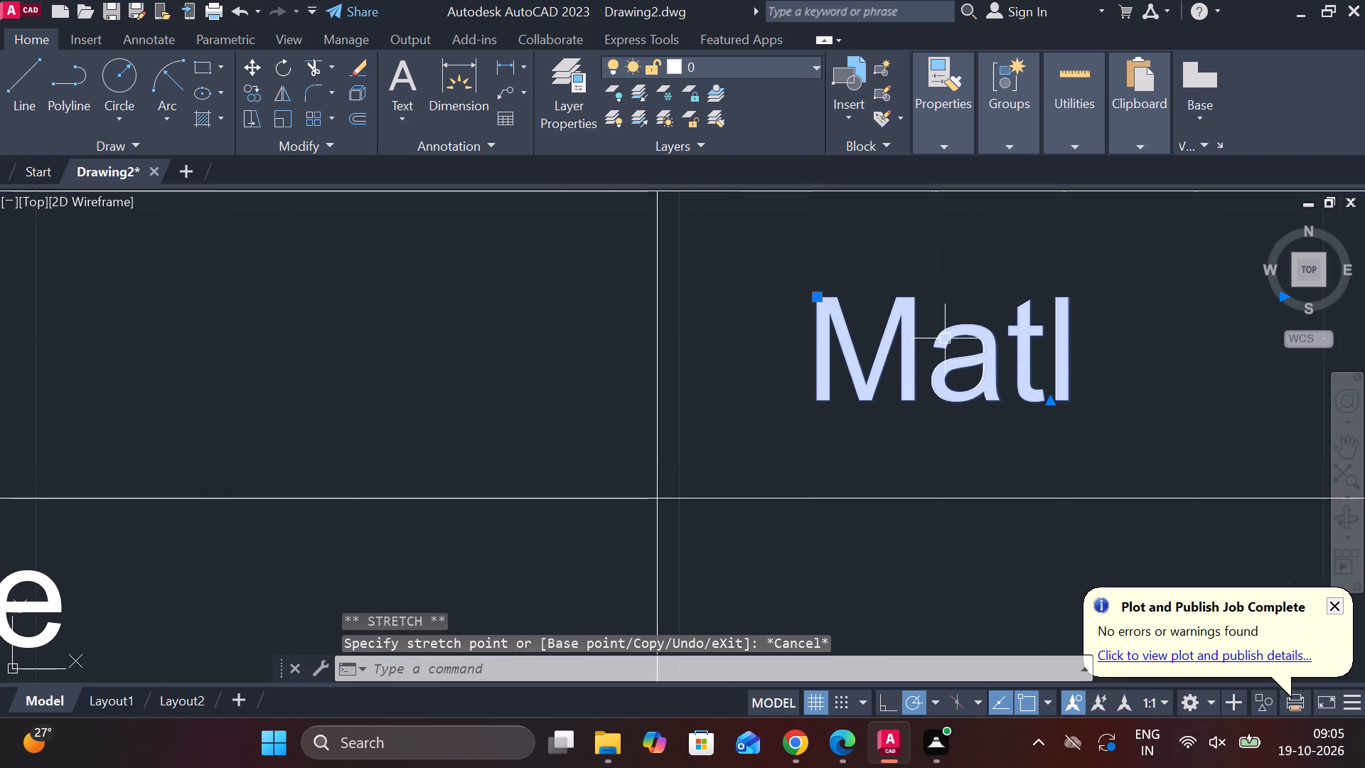
double_click(1061, 362)
left_click_drag(1122, 379, 975, 379)
left_click_drag(975, 379, 946, 369)
left_click(946, 369)
left_click(1083, 368)
key("BackSpace")
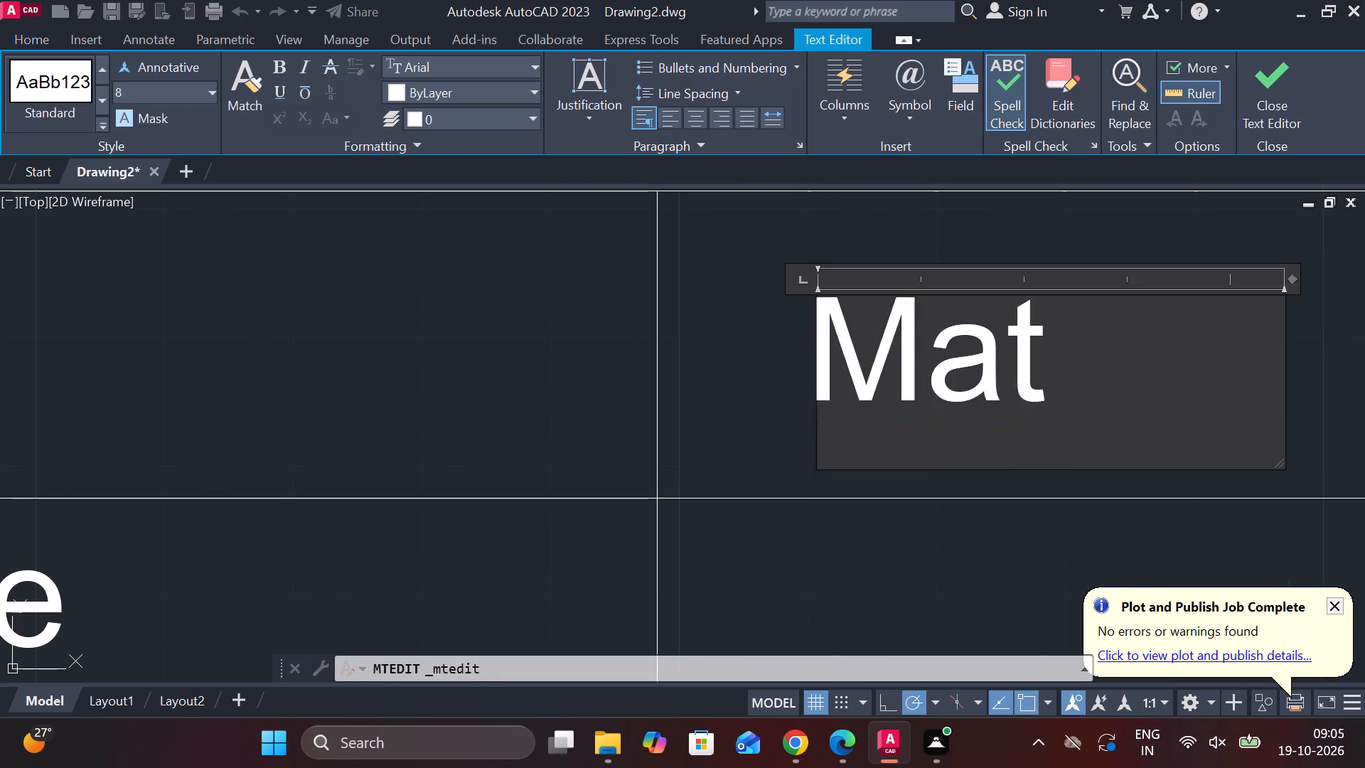
type("eri")
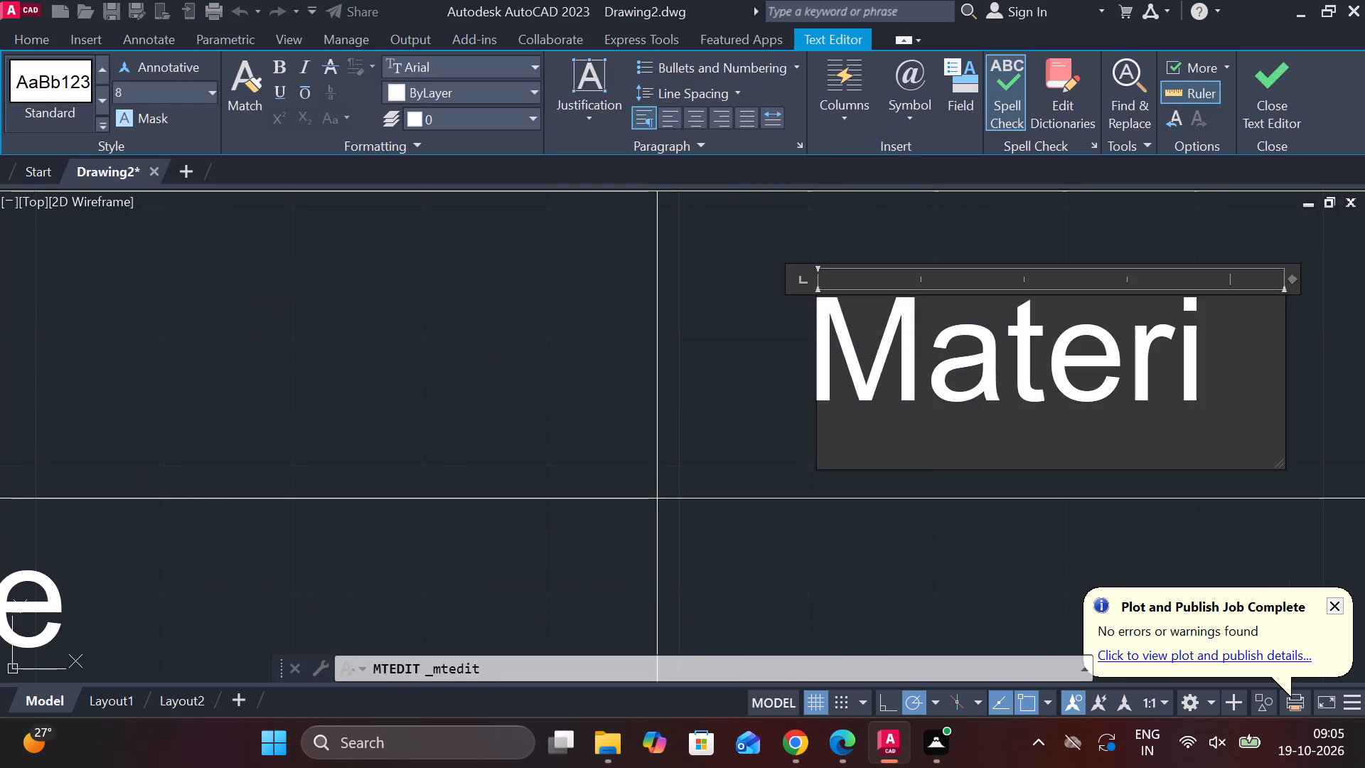
key("BackSpace")
key("BackSpace")
key("BackSpace")
key("BackSpace")
key("BackSpace")
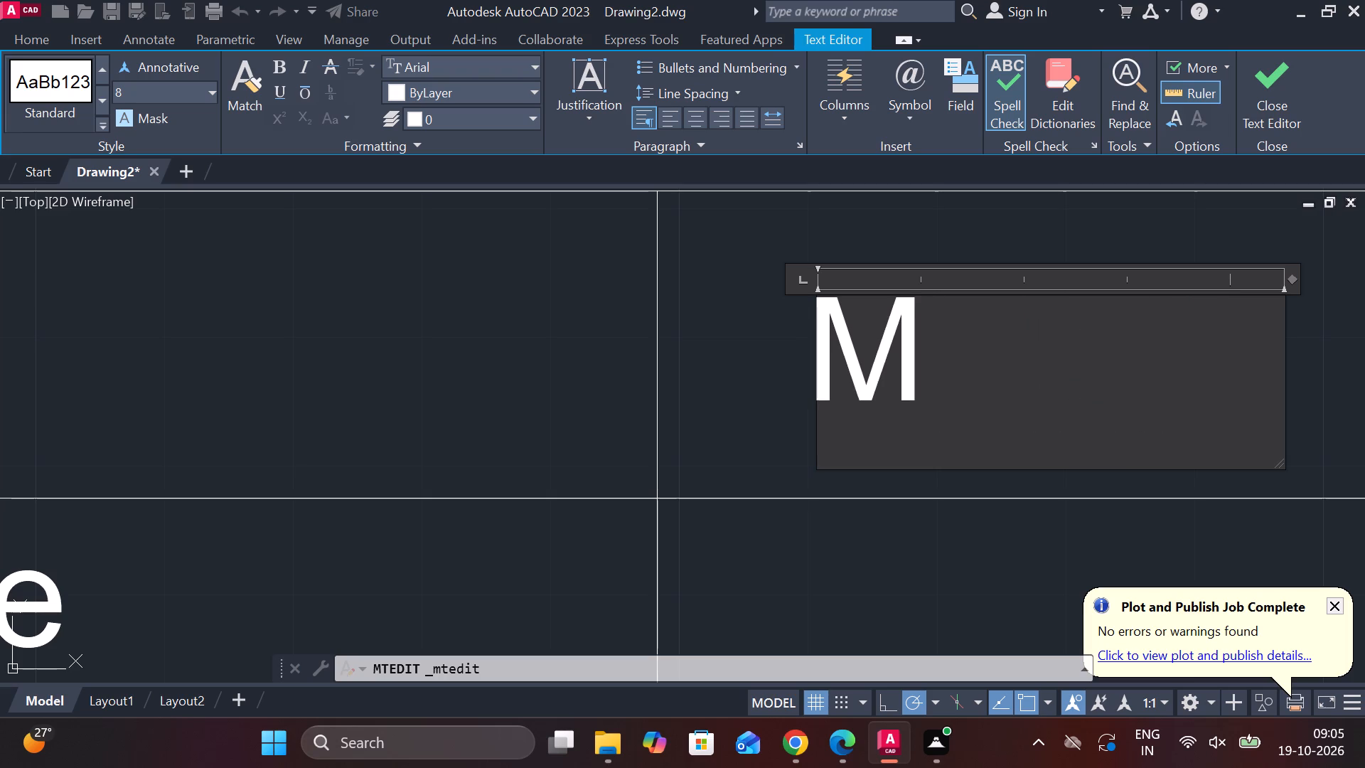
type("ATERIAL")
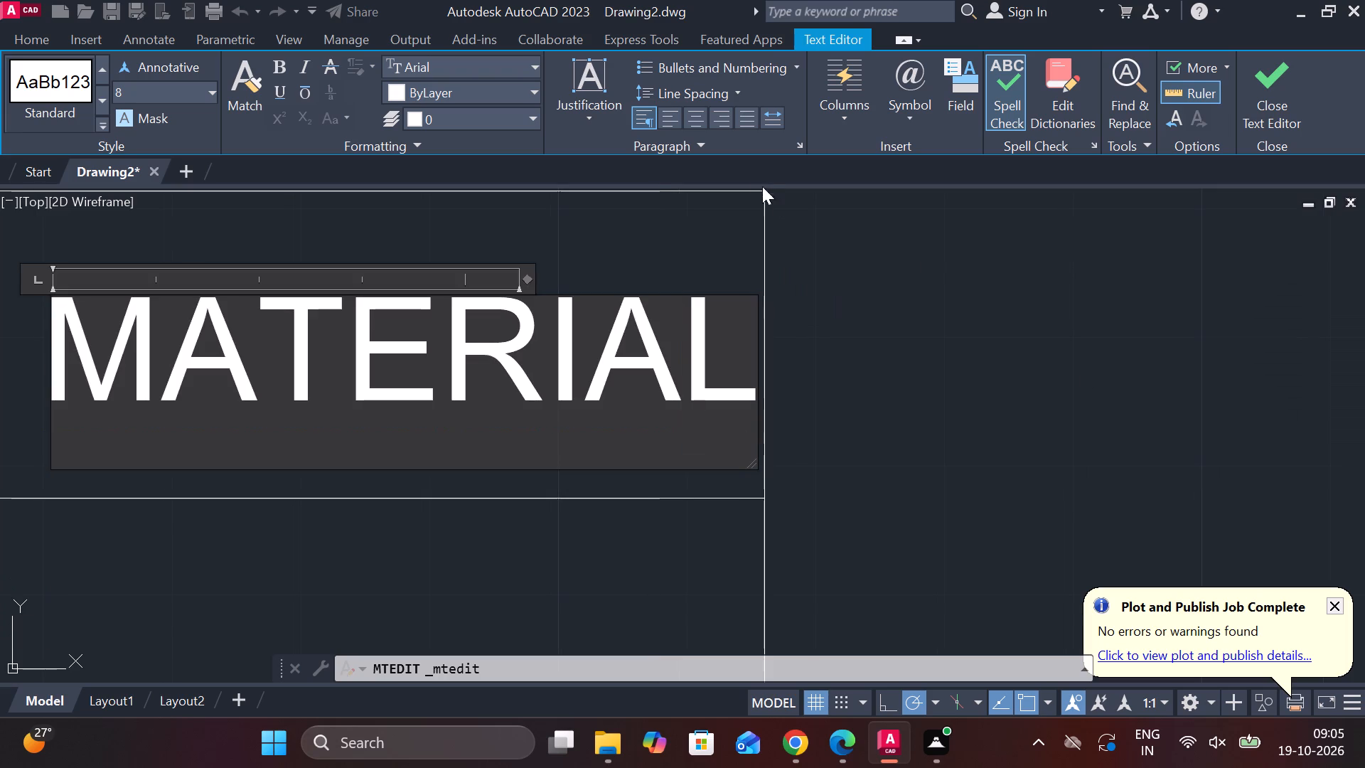
left_click(703, 115)
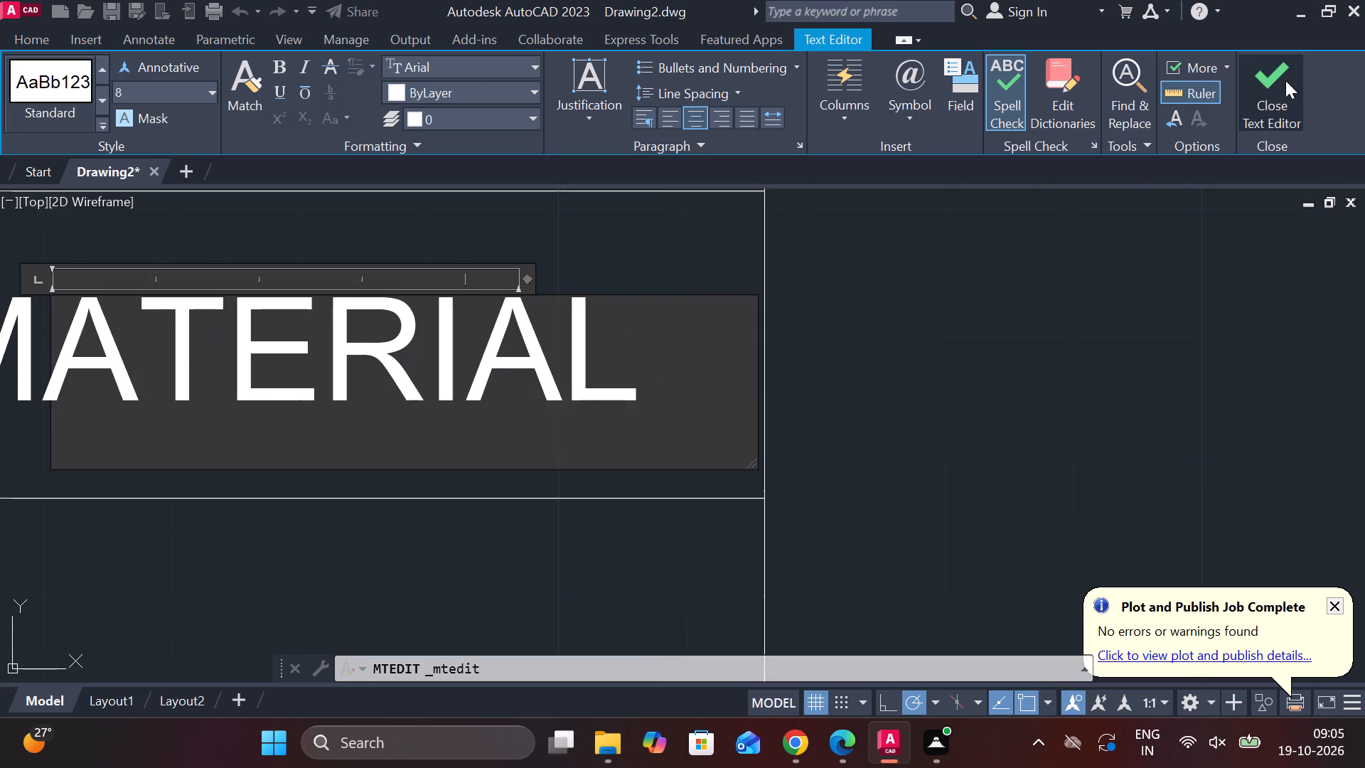
left_click(1285, 80)
Shift the "MATERIAL" text slightly away from the NAME column so it sits centrally in its header cell.
scroll(921, 387, "down", 4)
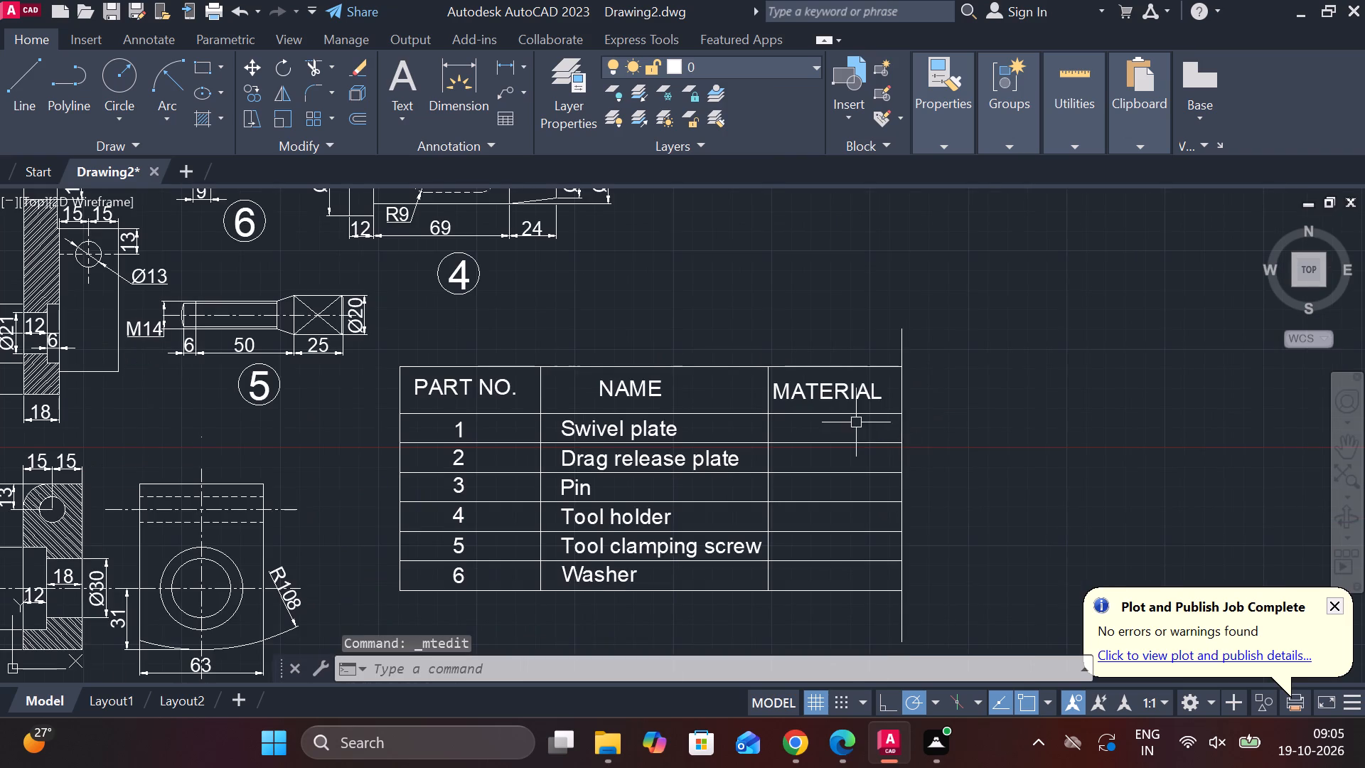
scroll(846, 418, "up", 2)
left_click(840, 379)
left_click(866, 358)
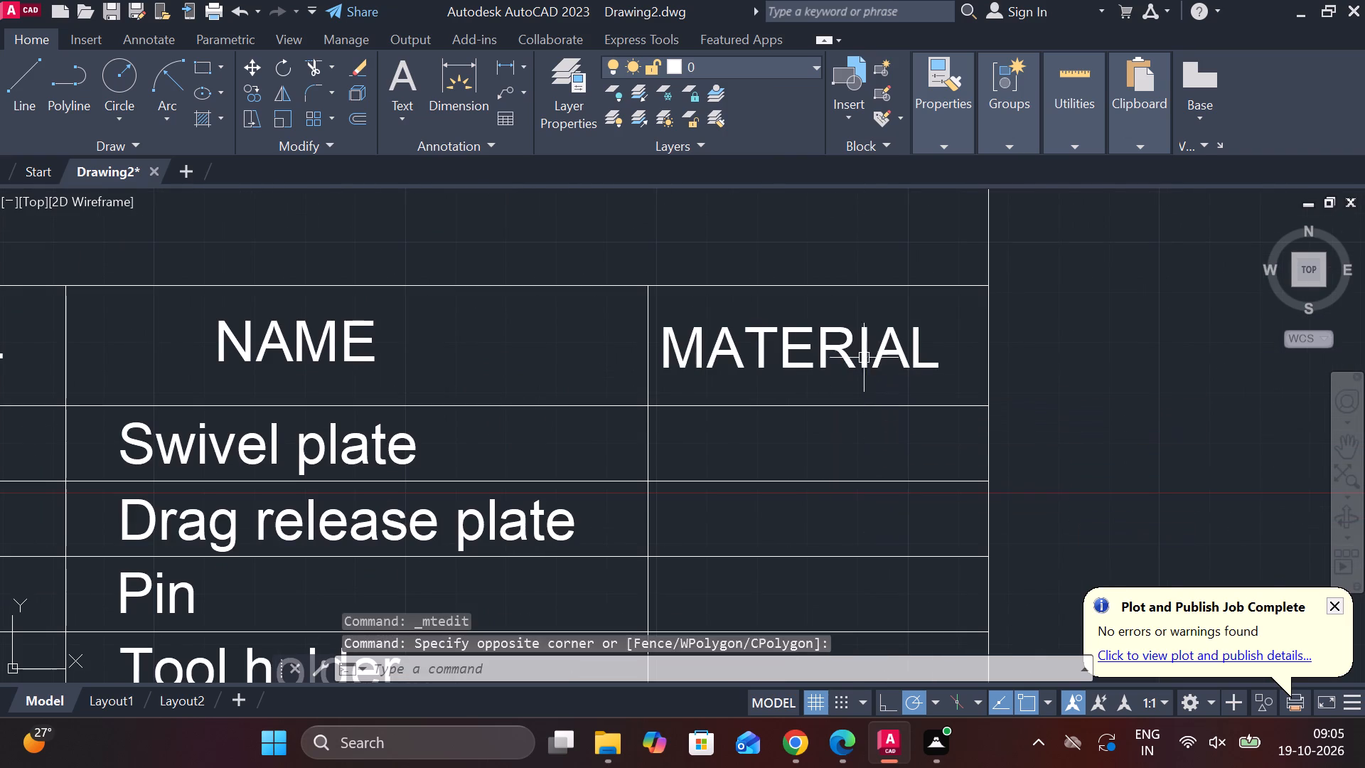
left_click(818, 343)
left_click(707, 328)
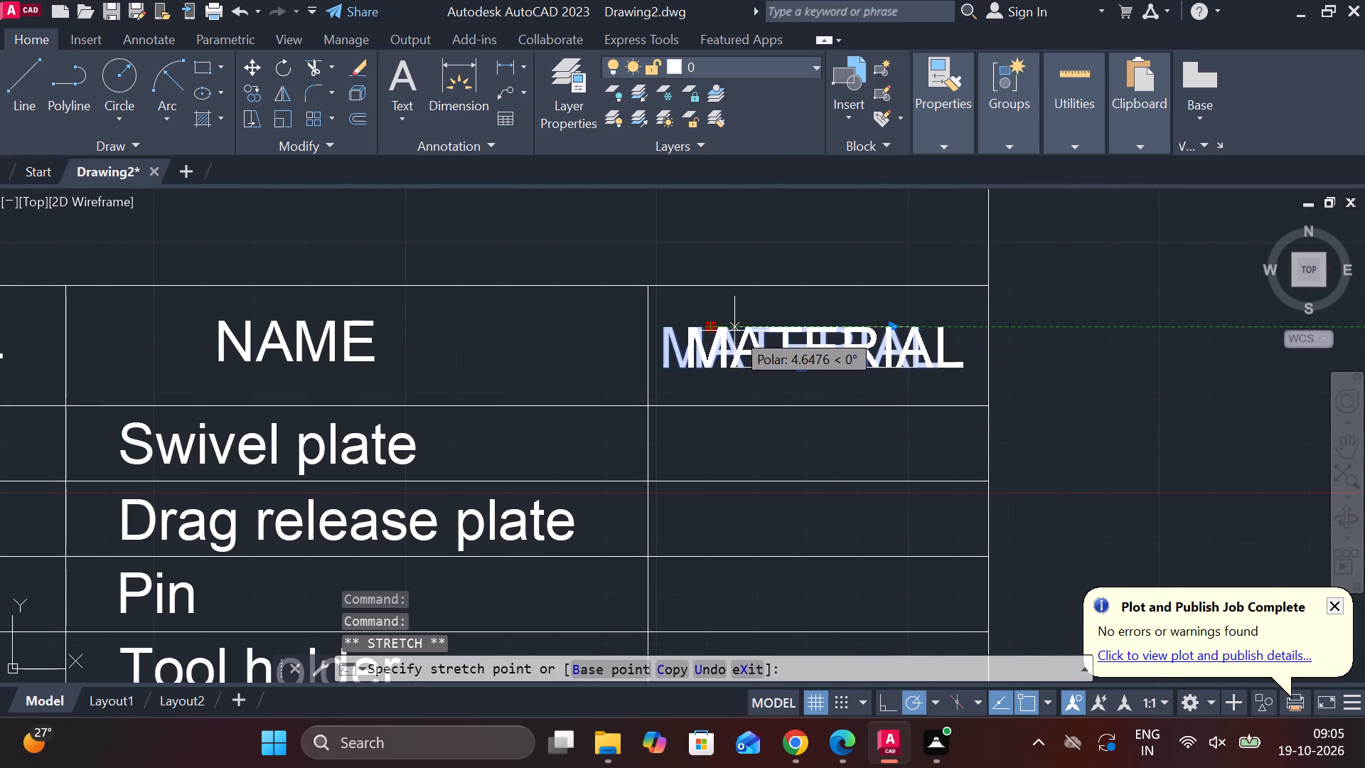
left_click(742, 331)
key("Escape")
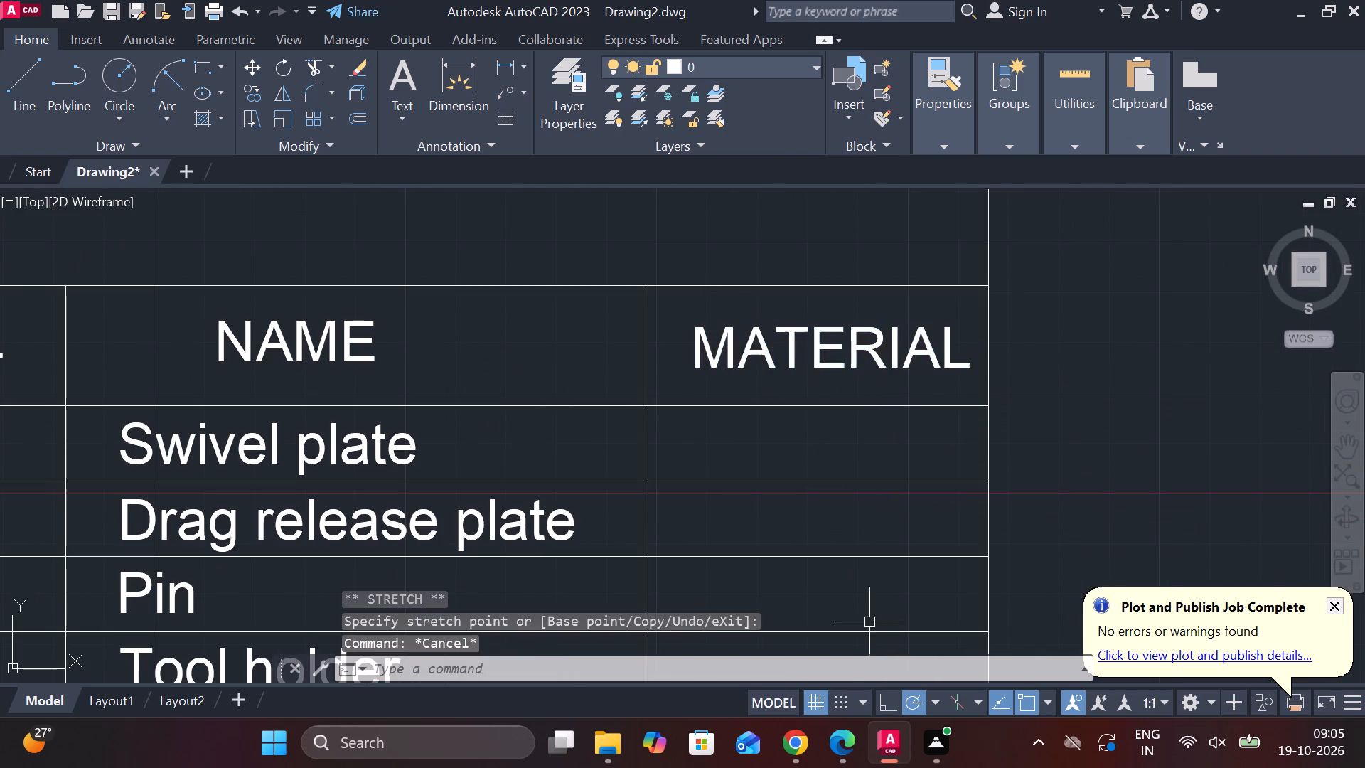
Move the vertical line at the MATERIAL column's outer edge farther out, clear of the table's row lines.
scroll(797, 510, "down", 2)
middle_click_drag(797, 510, 869, 505)
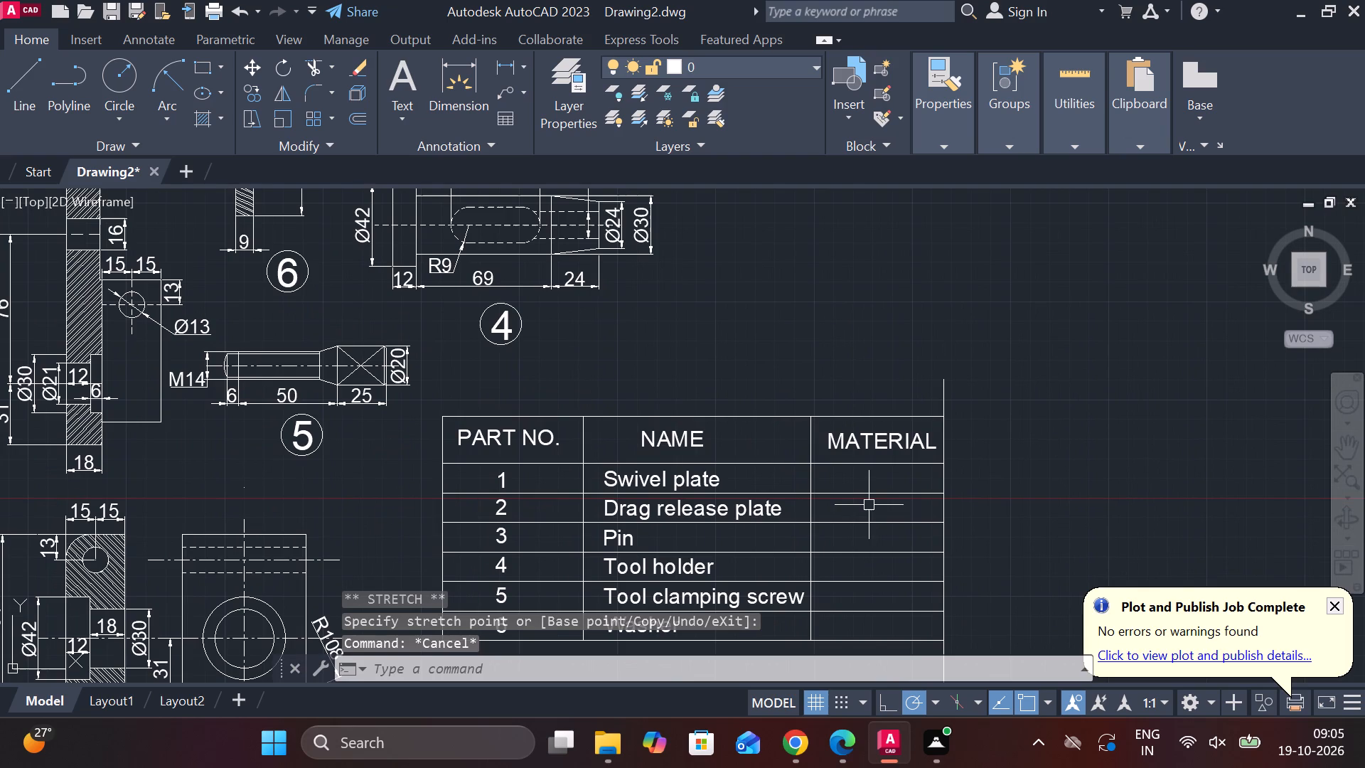
scroll(865, 496, "up", 1)
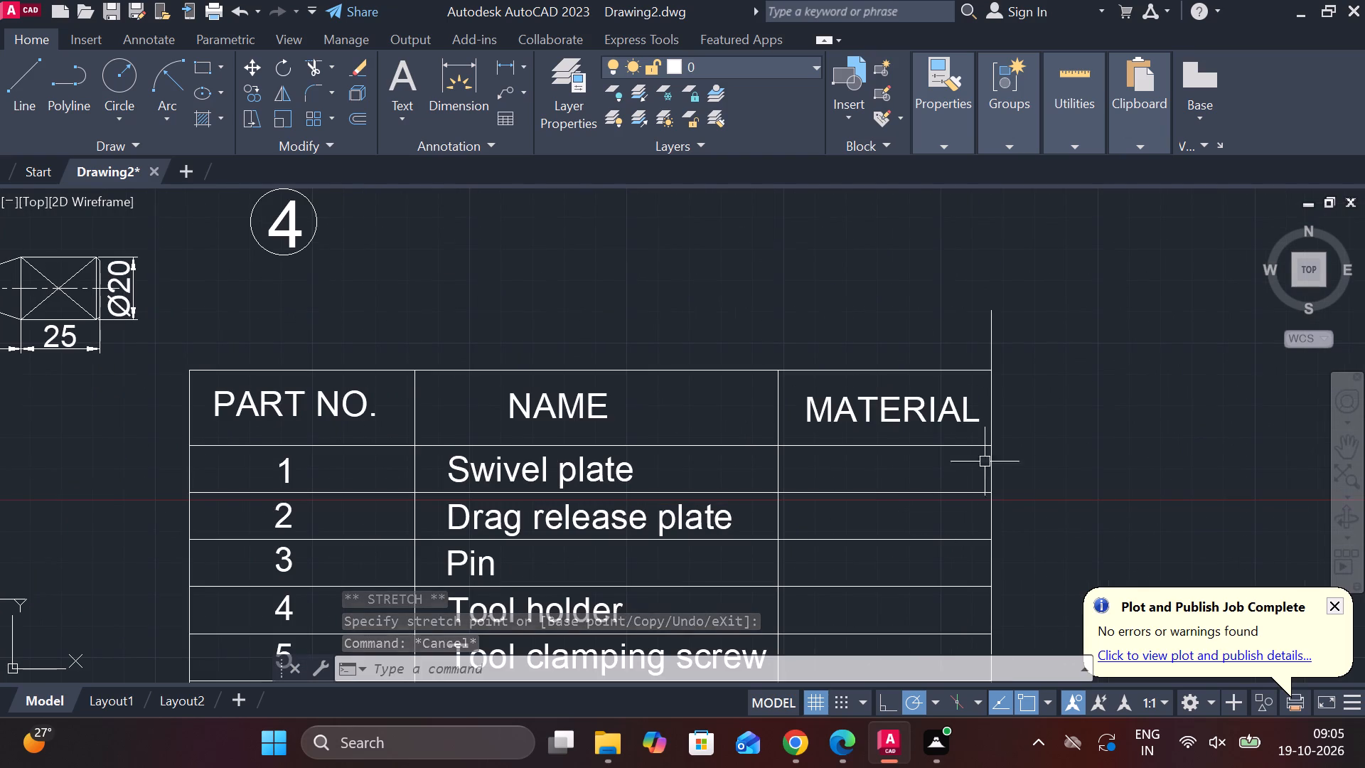
left_click(989, 471)
left_click(990, 559)
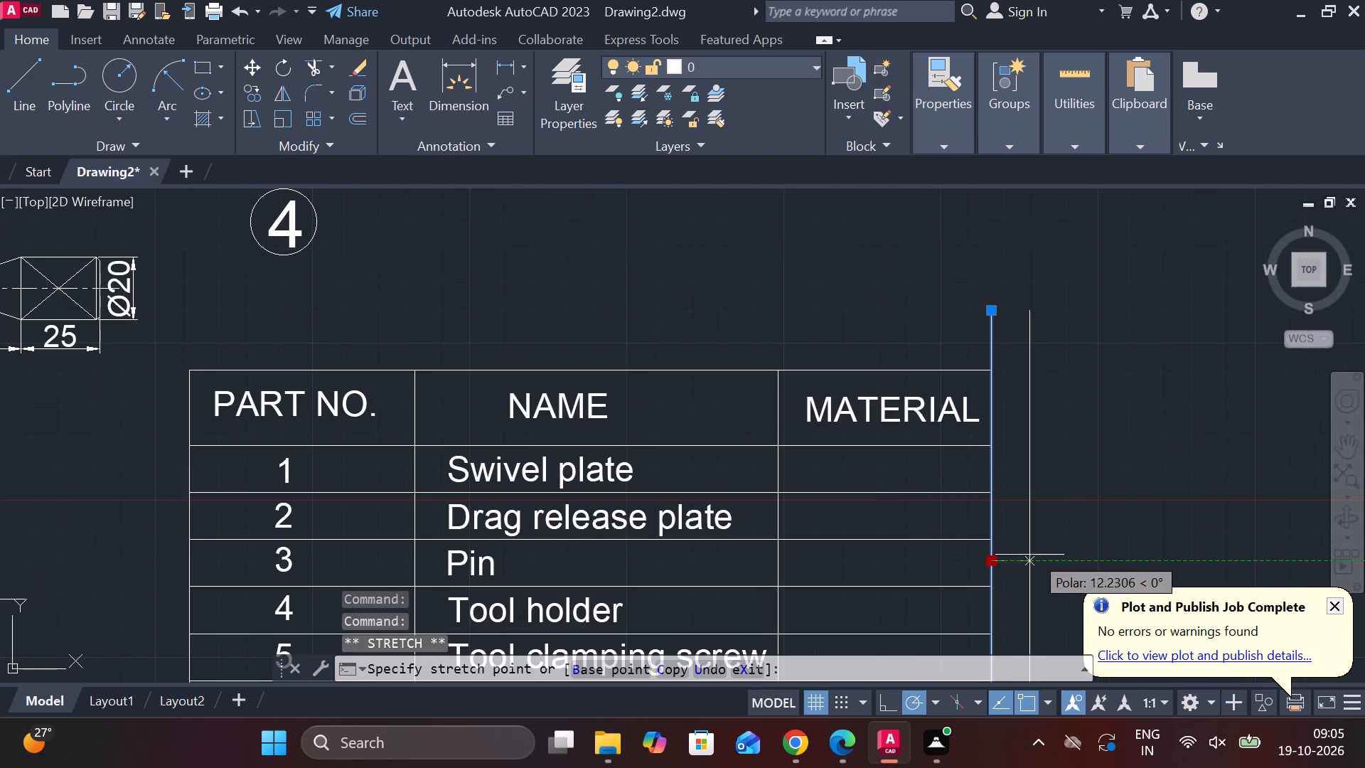
middle_click_drag(1034, 553, 998, 449)
left_click(1148, 429)
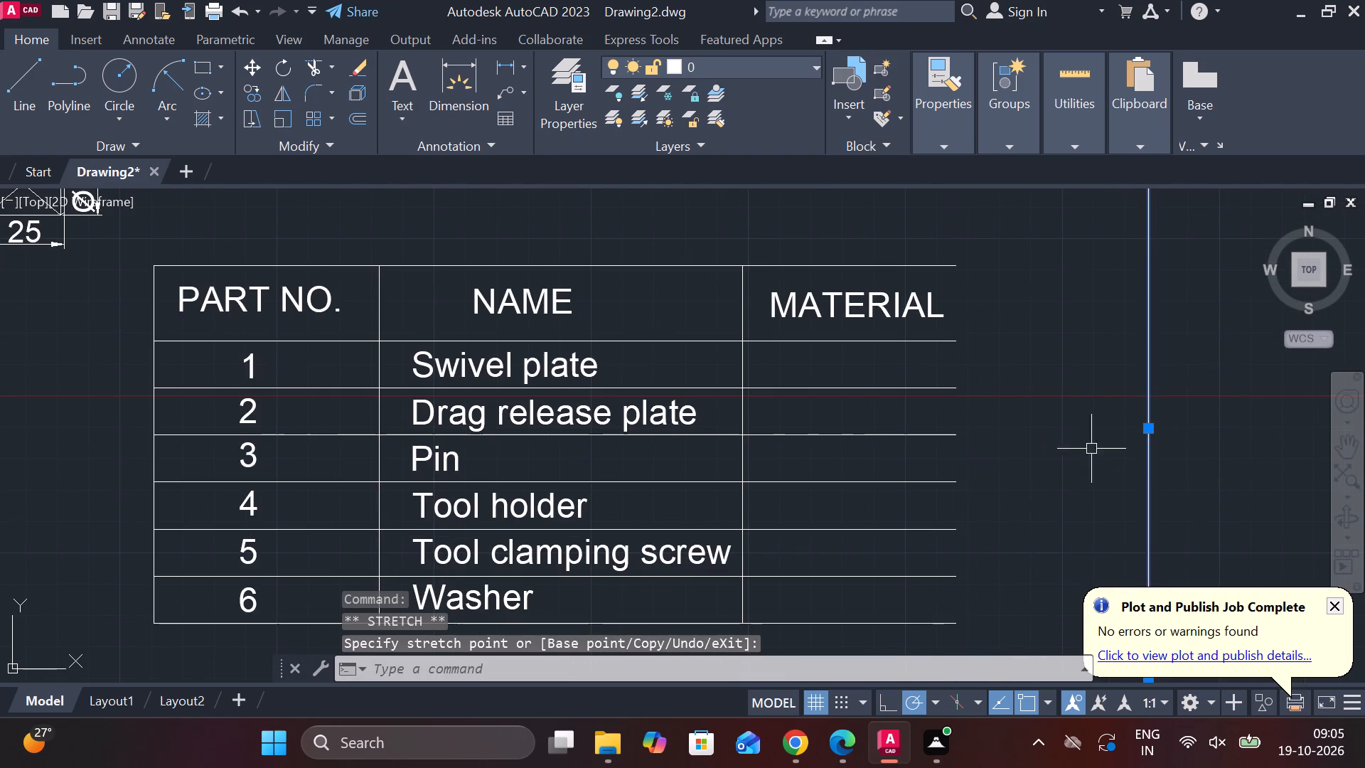
scroll(1037, 448, "down", 2)
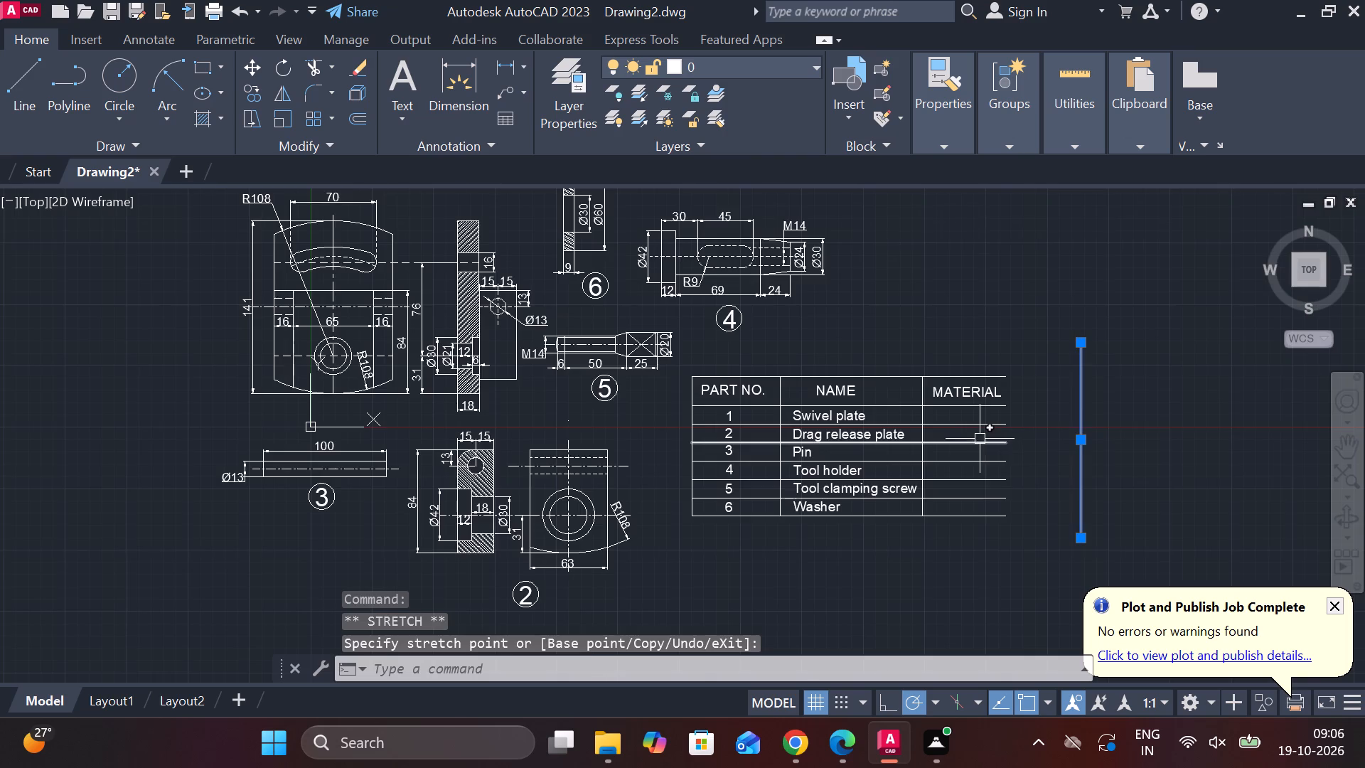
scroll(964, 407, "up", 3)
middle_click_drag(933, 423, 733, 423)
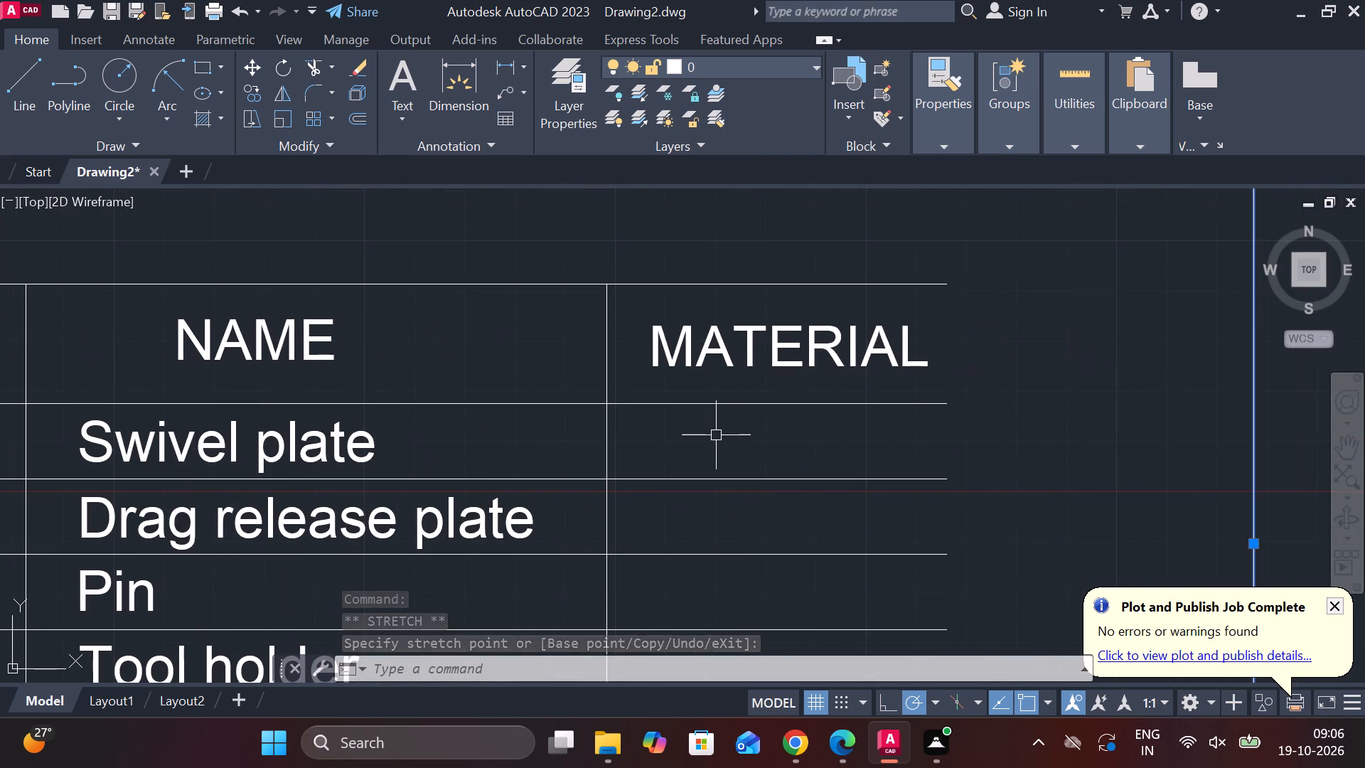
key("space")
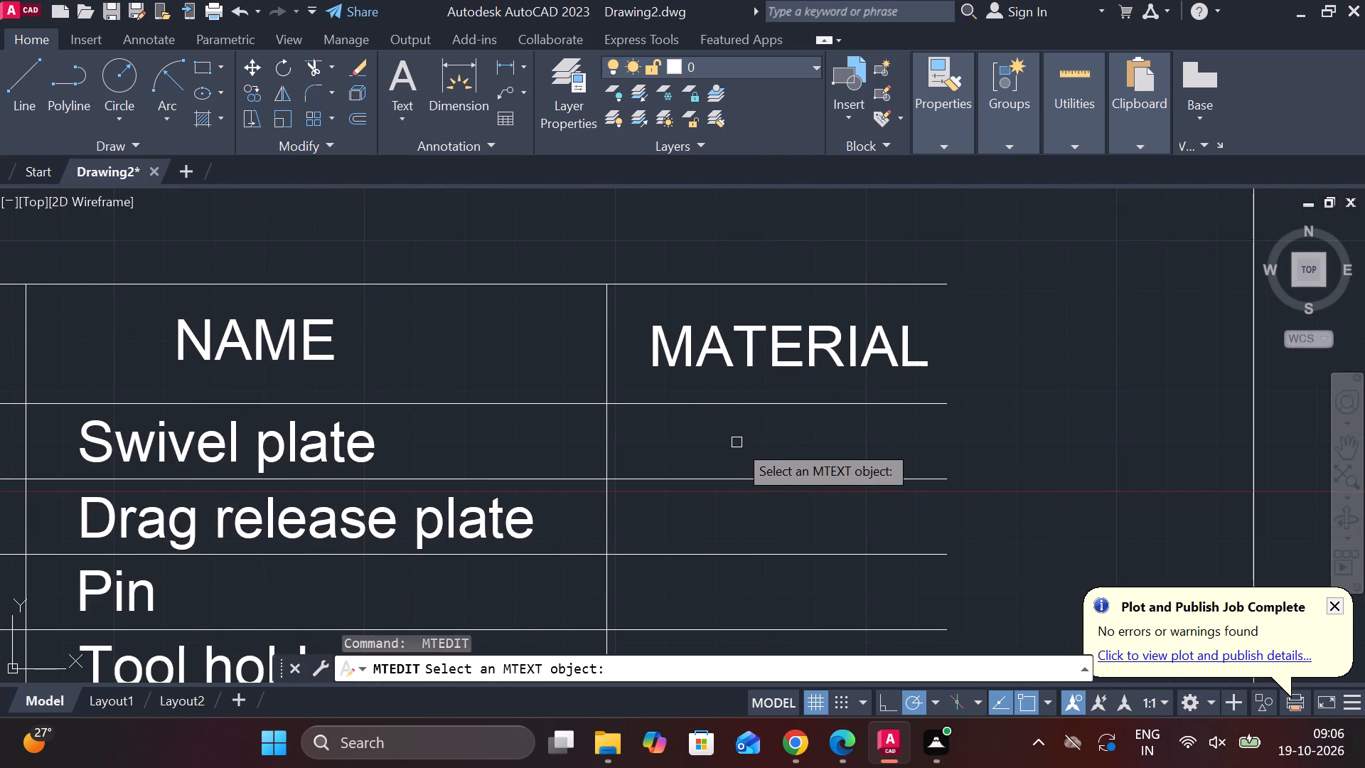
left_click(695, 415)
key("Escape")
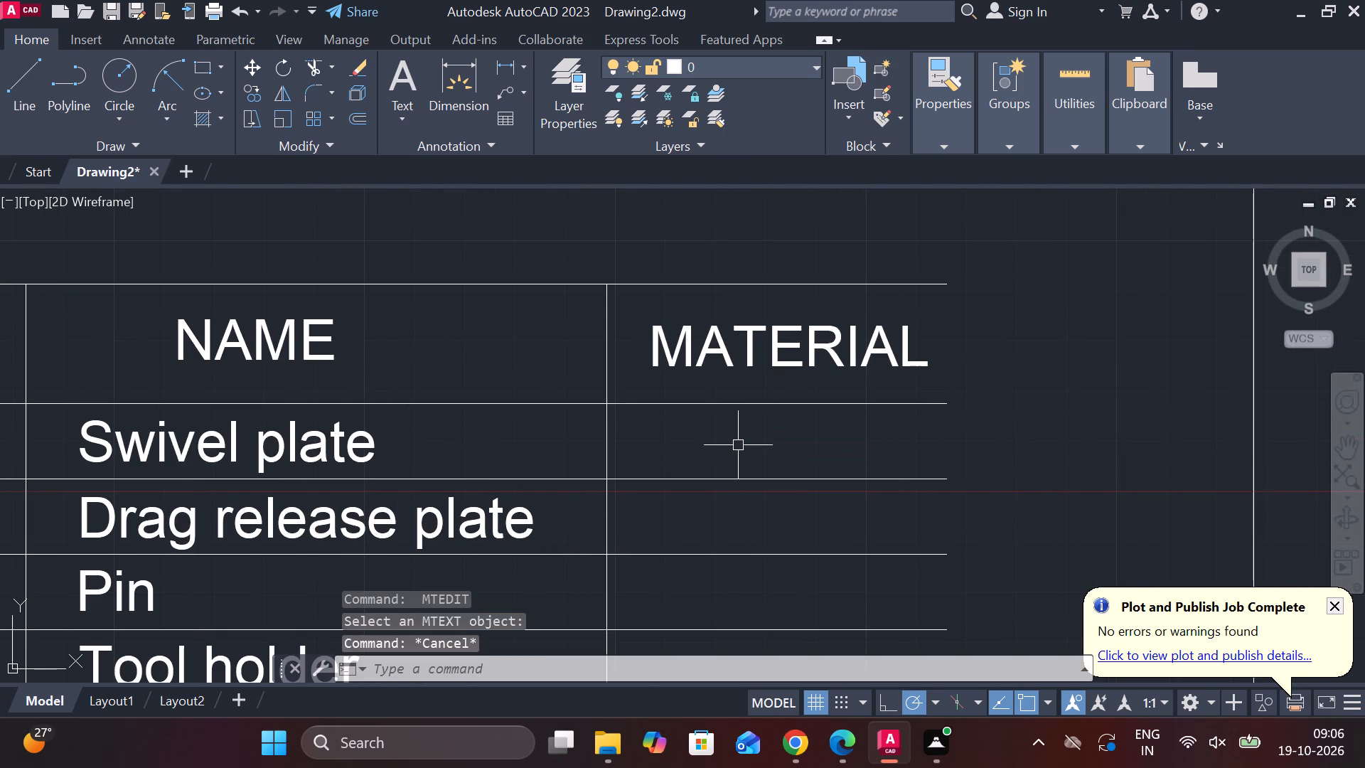
Add the centered multiline text "Cast Iron" at height 8 in the Swivel plate row of the MATERIAL column.
type("MT")
key("space")
scroll(712, 431, "up", 1)
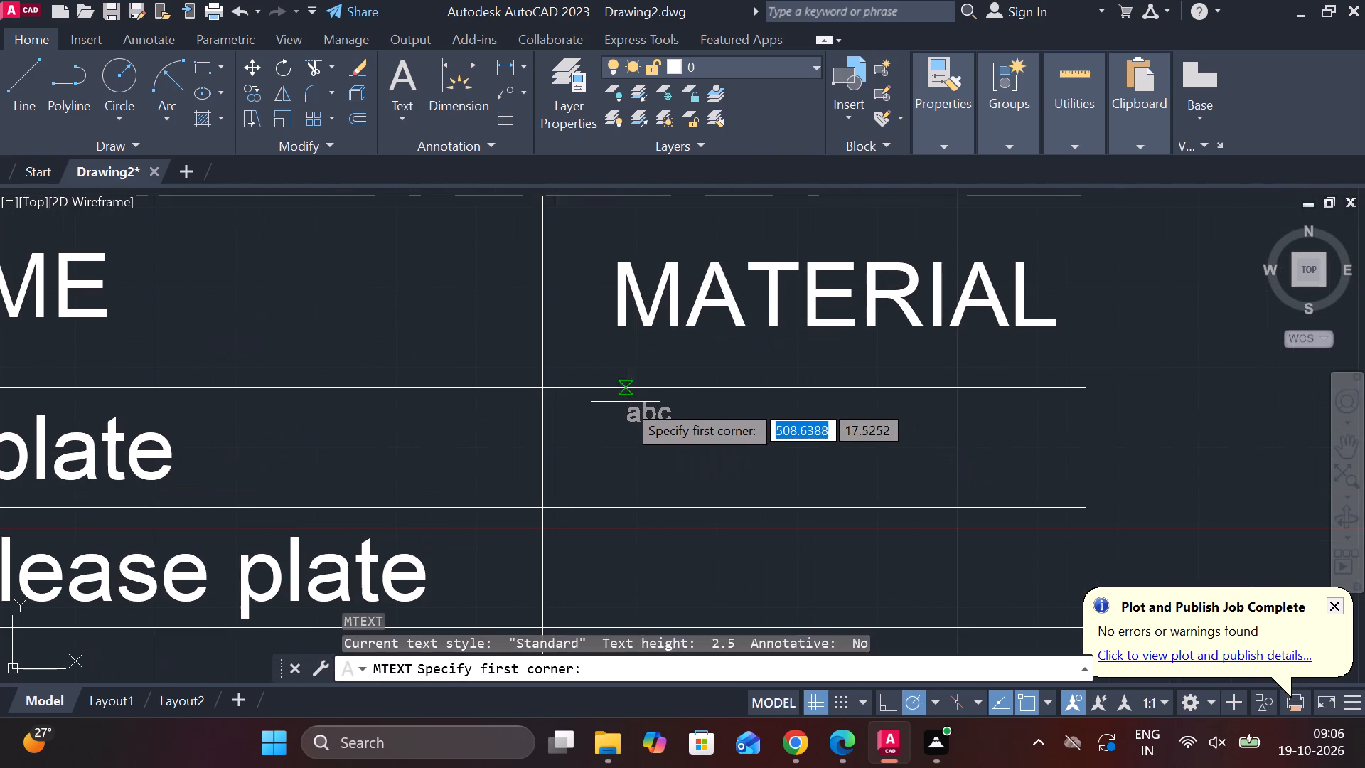
scroll(618, 406, "up", 2)
left_click(618, 406)
scroll(862, 457, "down", 2)
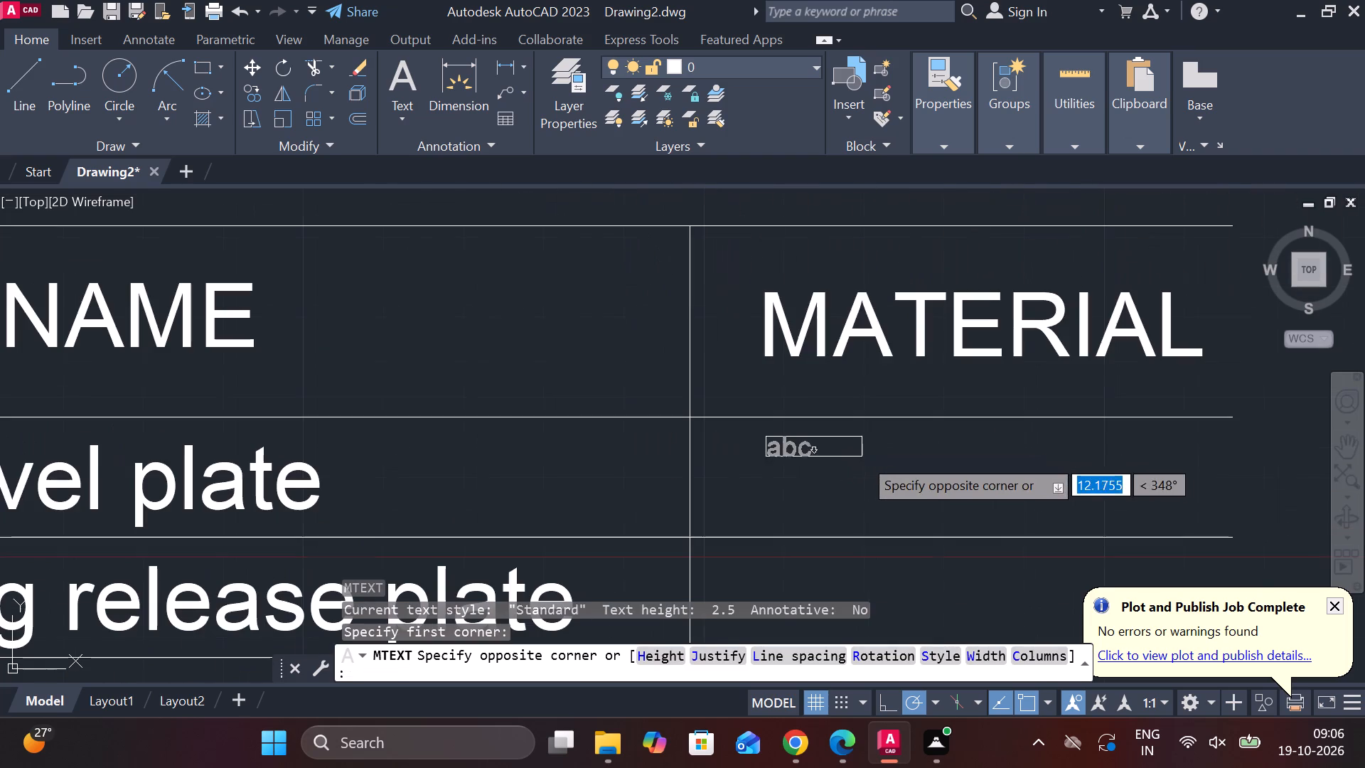
left_click(1184, 513)
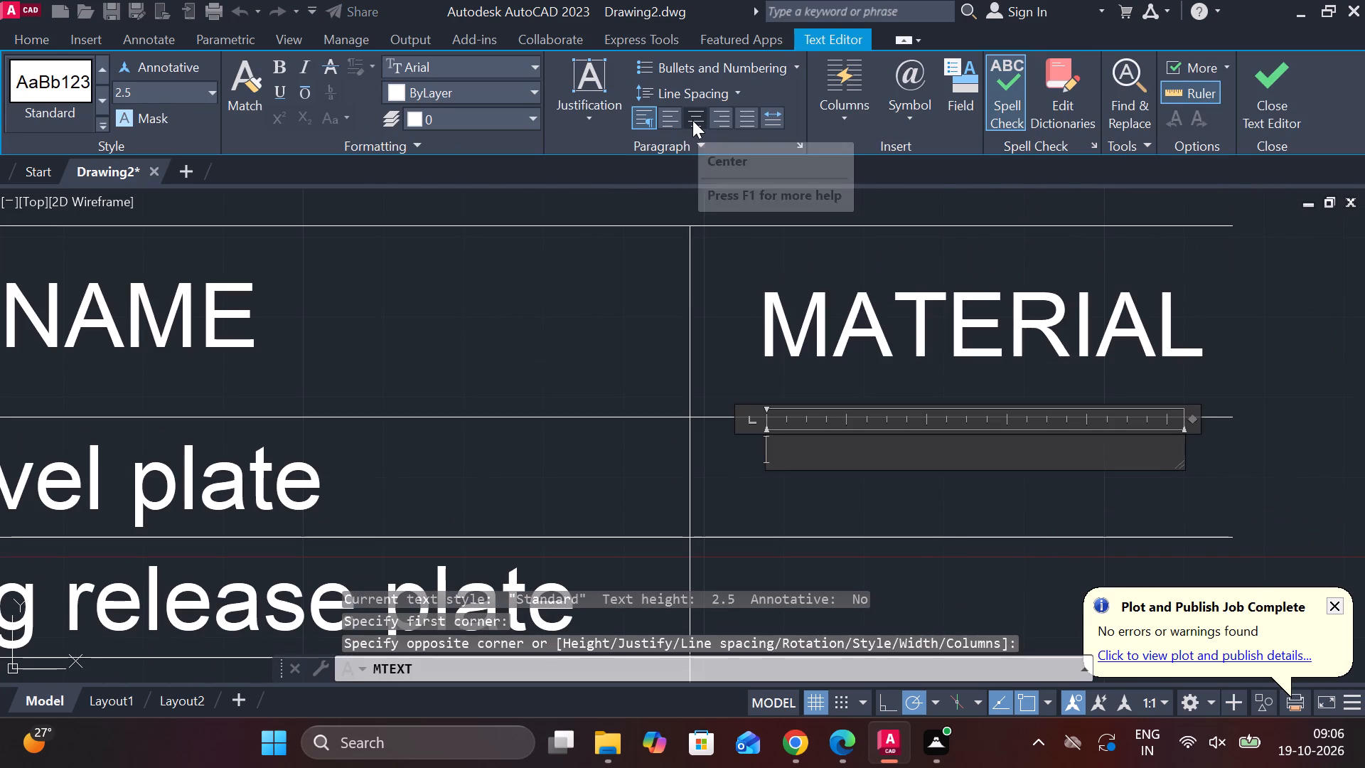
left_click(692, 120)
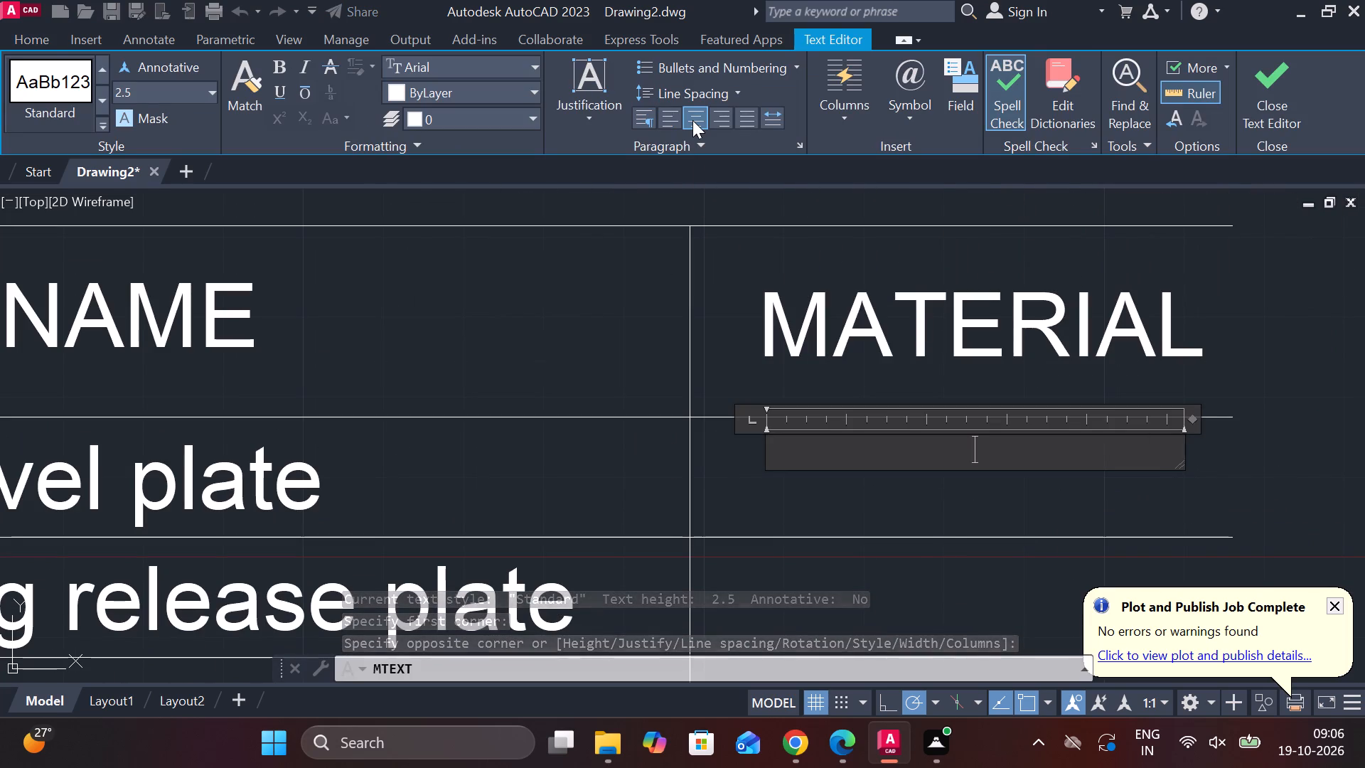
key("c")
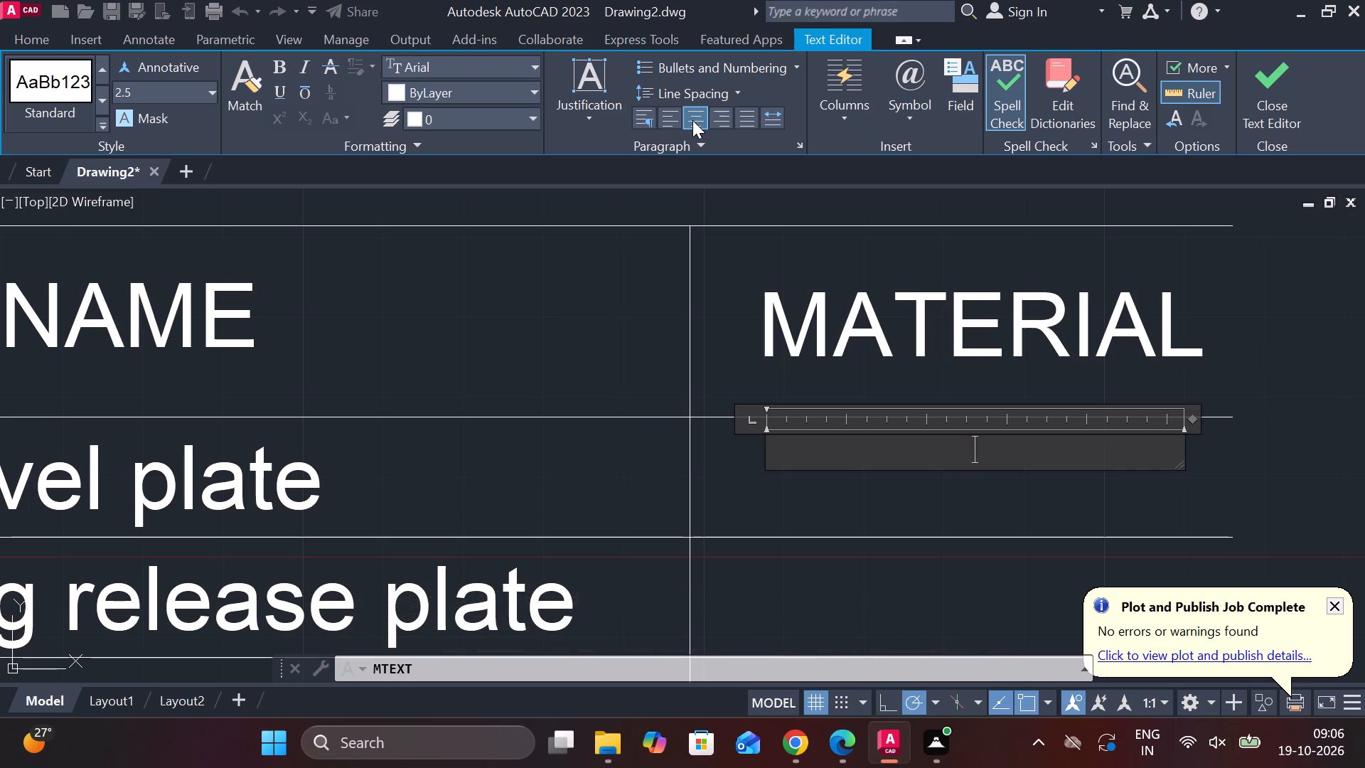
type("ast")
left_click(196, 92)
key("BackSpace")
key("8")
key("Return")
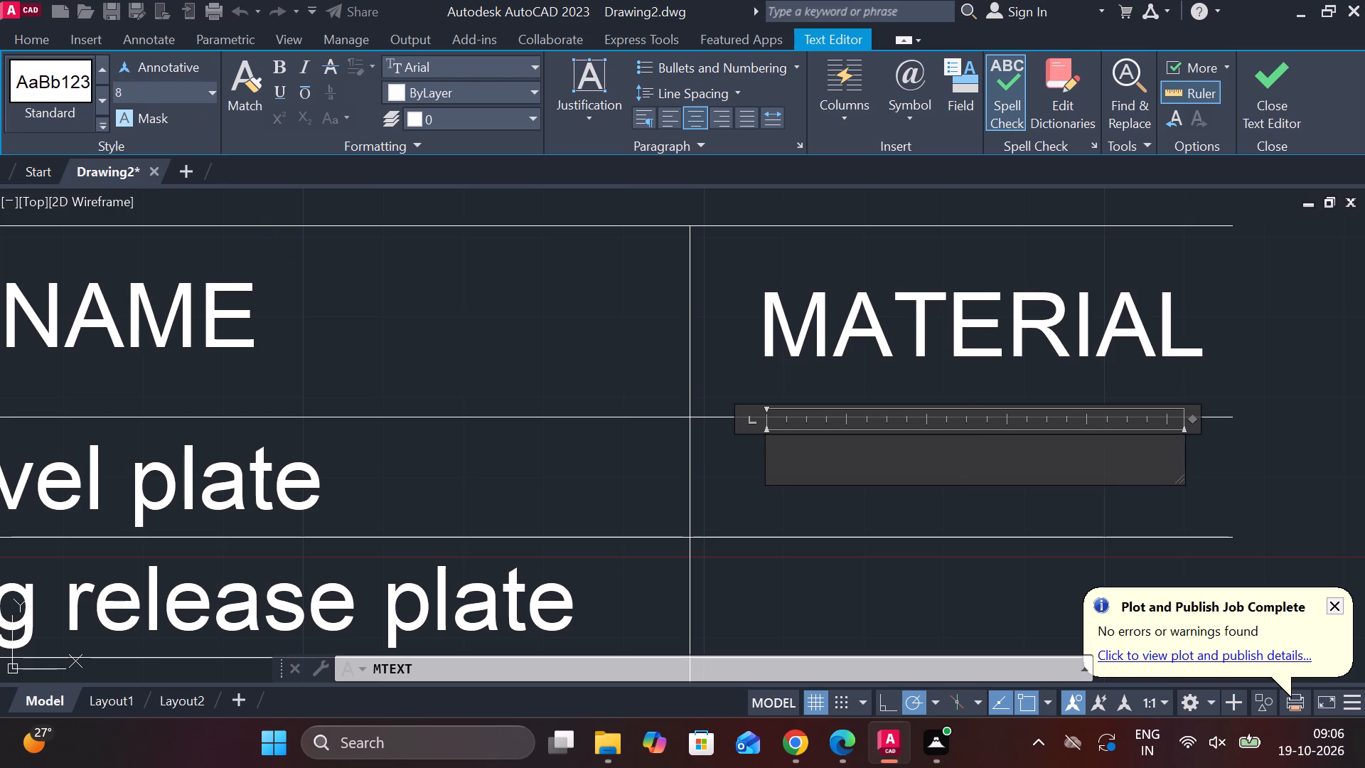
type("ast")
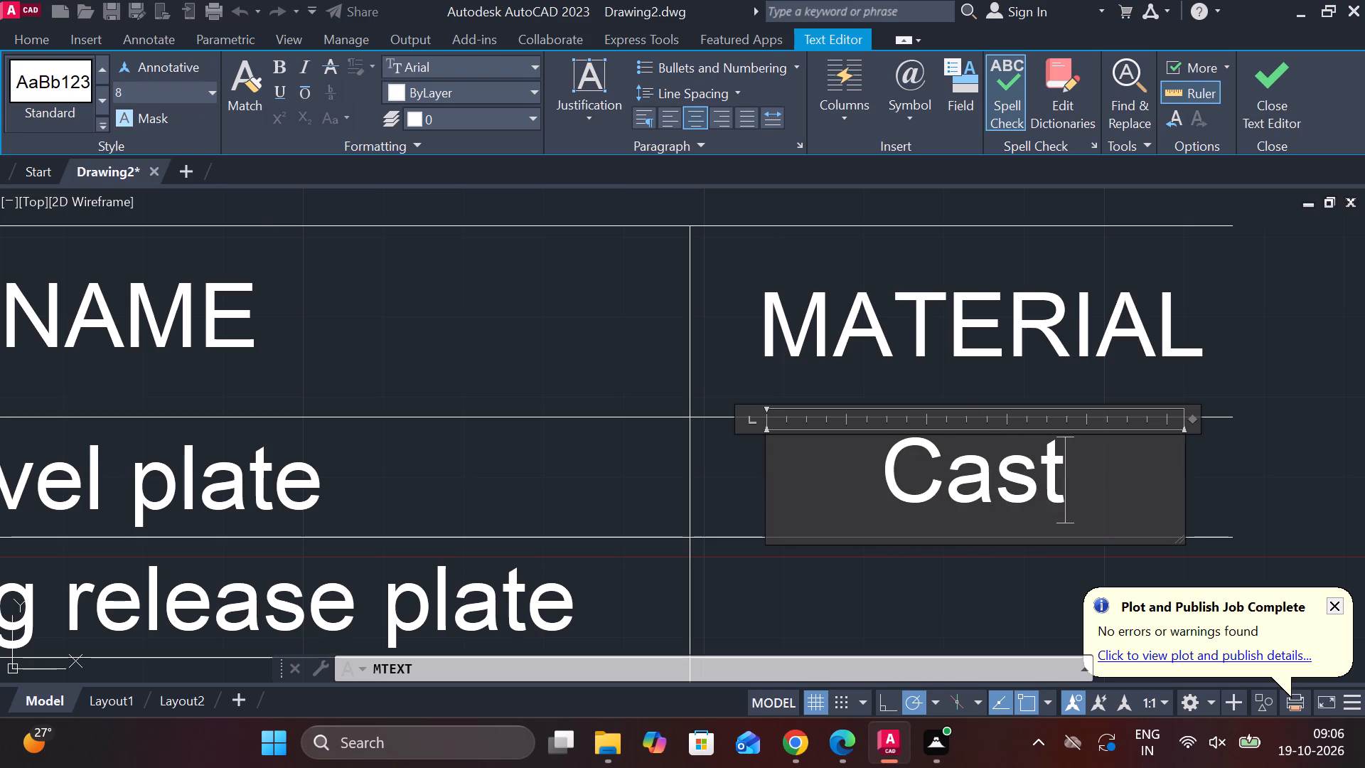
key("space")
type("ron")
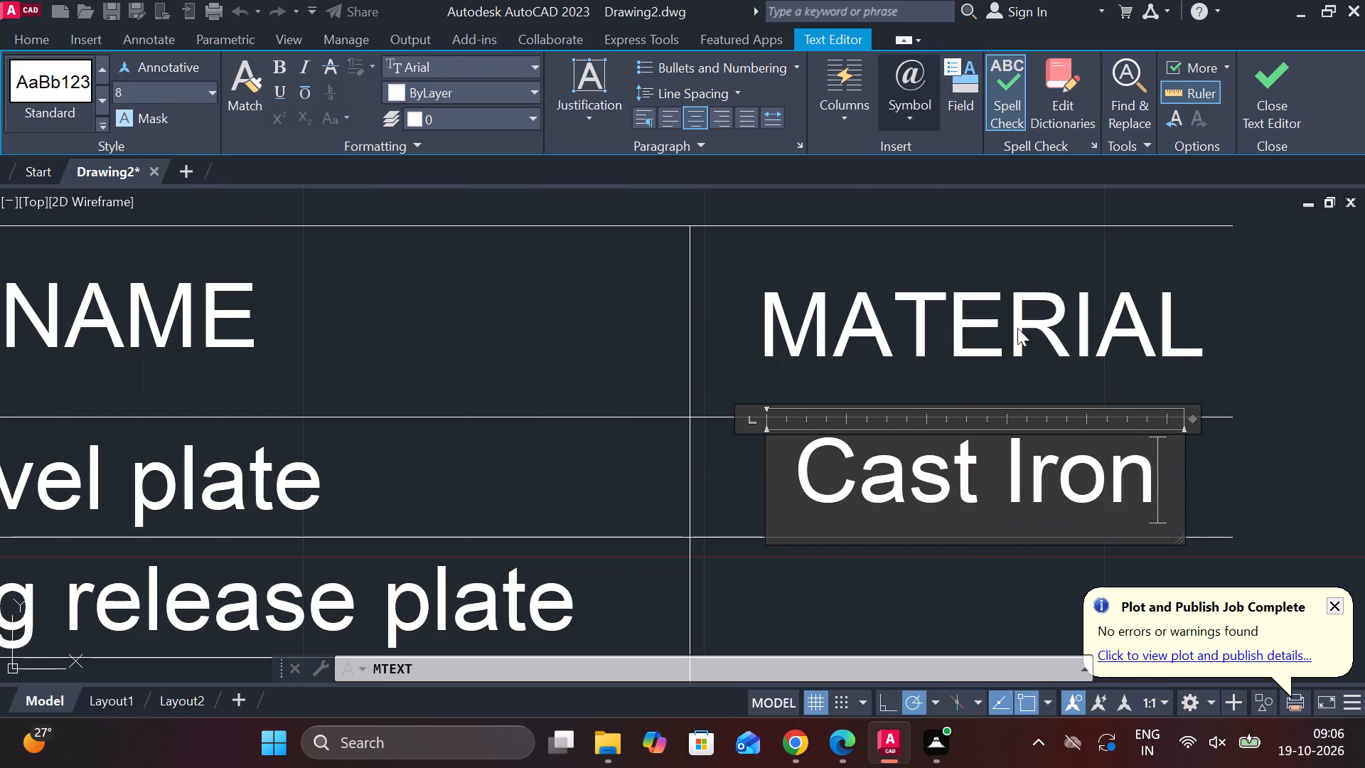
left_click(1261, 135)
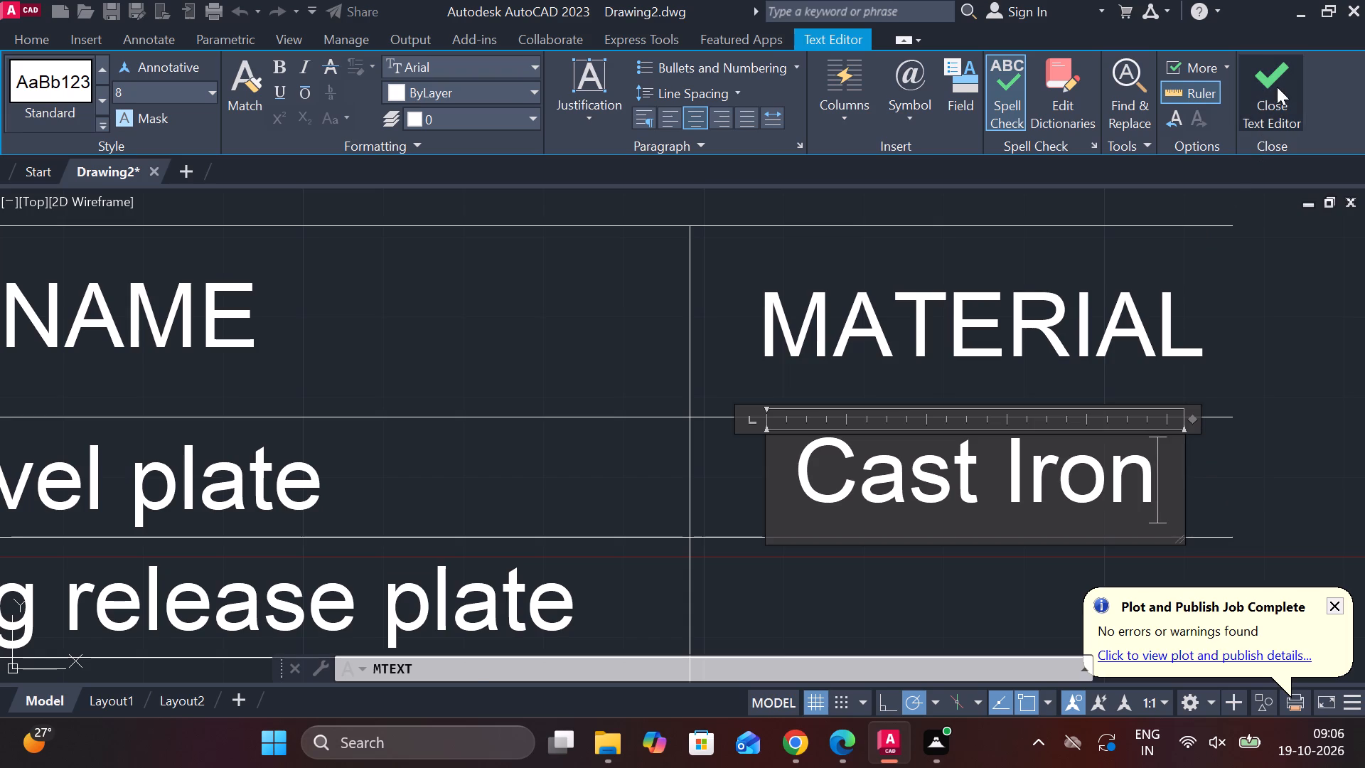
left_click(1277, 87)
Copy the "Cast Iron" text straight down into the Drag release plate row of the MATERIAL column.
scroll(1153, 528, "down", 1)
middle_click_drag(1144, 526, 1025, 470)
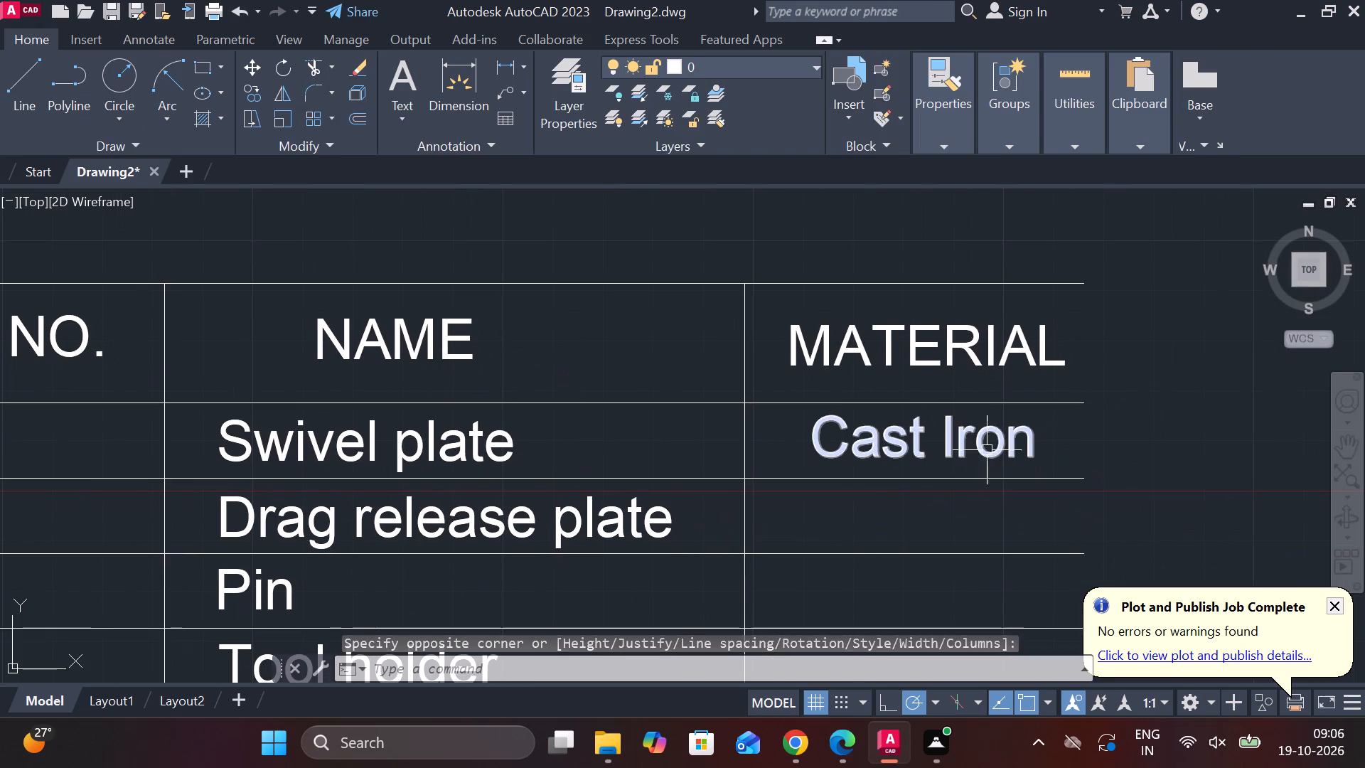
left_click(980, 445)
type("co")
key("Return")
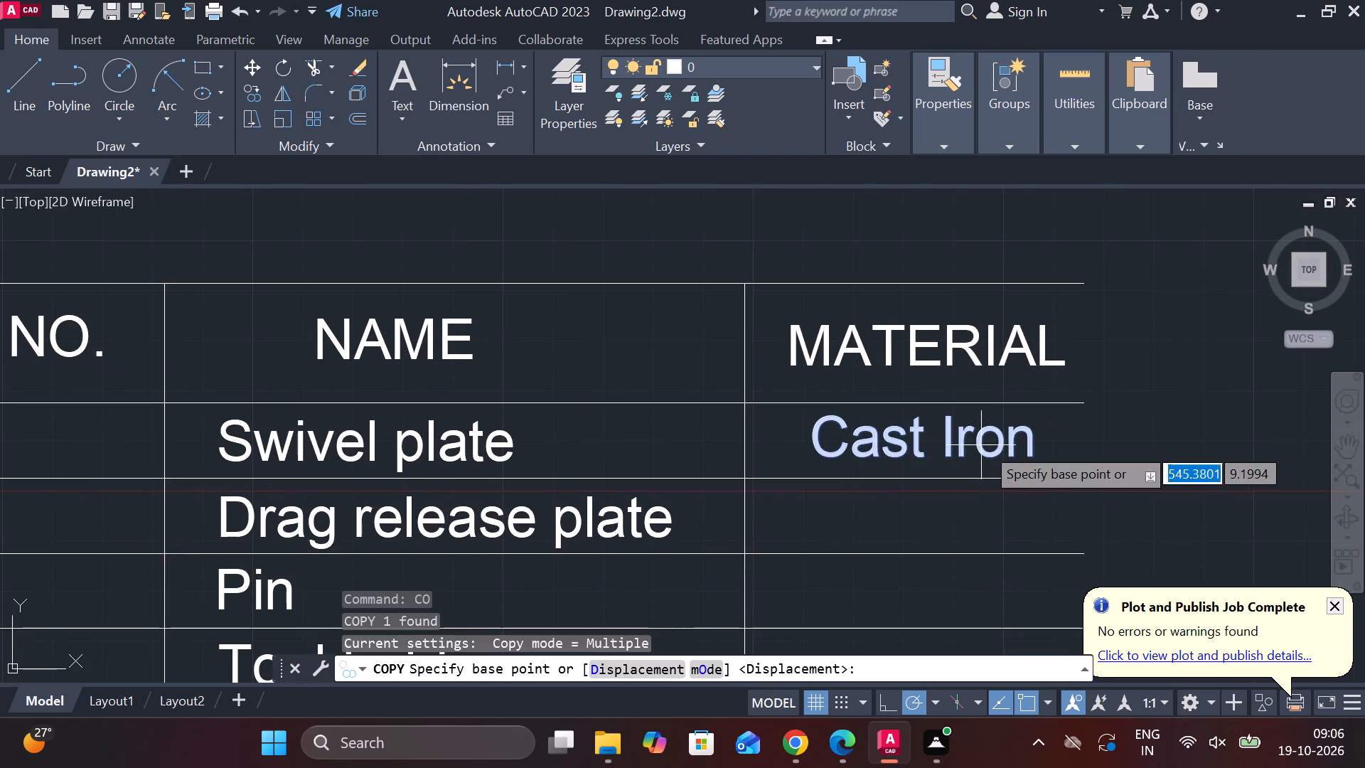
left_click(1059, 448)
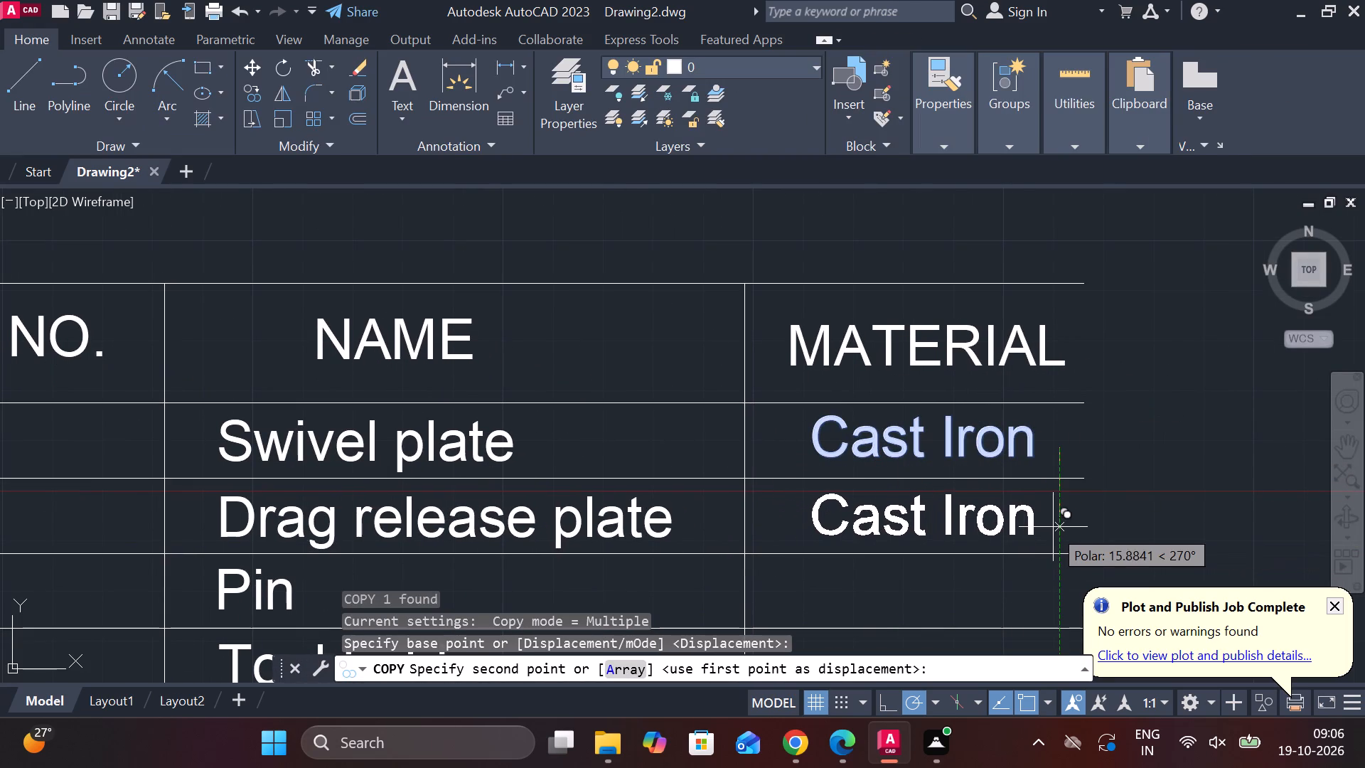
left_click(1053, 525)
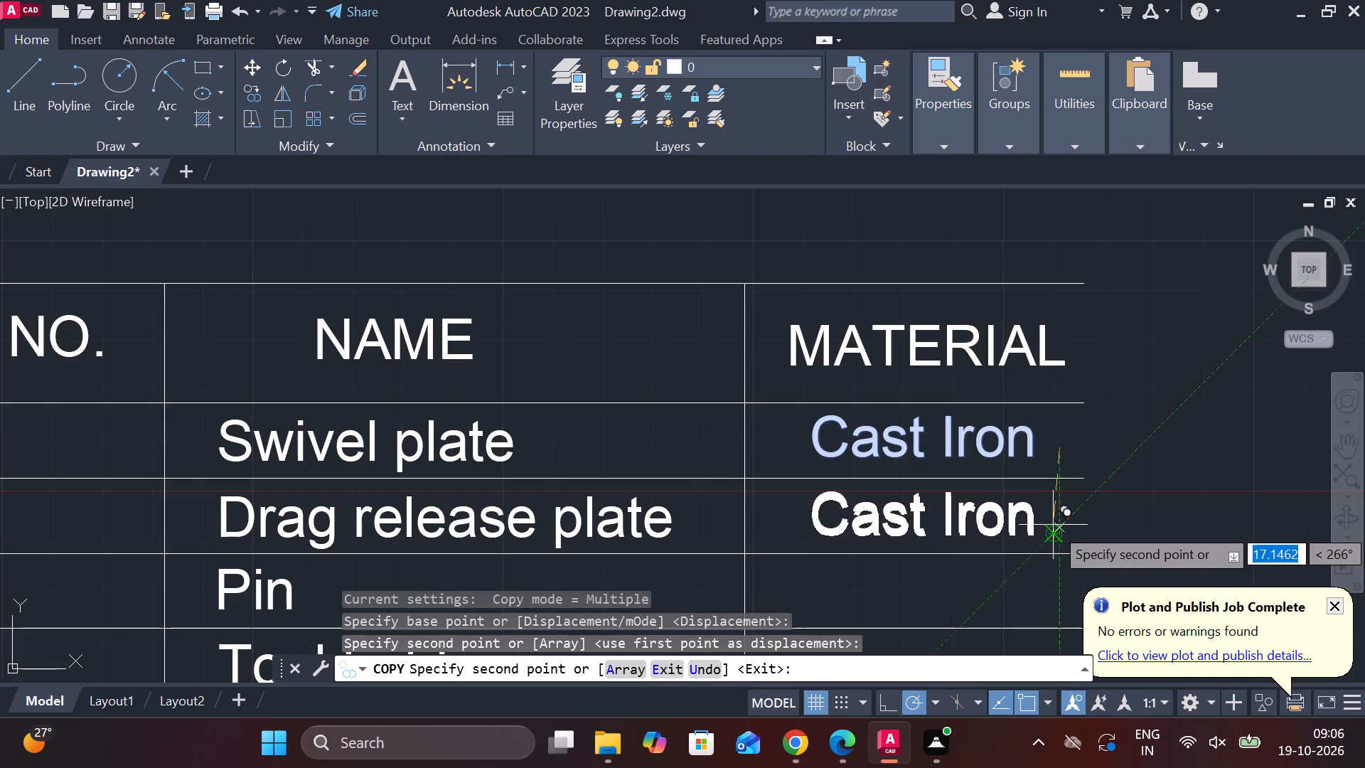
scroll(1043, 530, "down", 2)
key("Escape")
middle_click_drag(1035, 379, 931, 227)
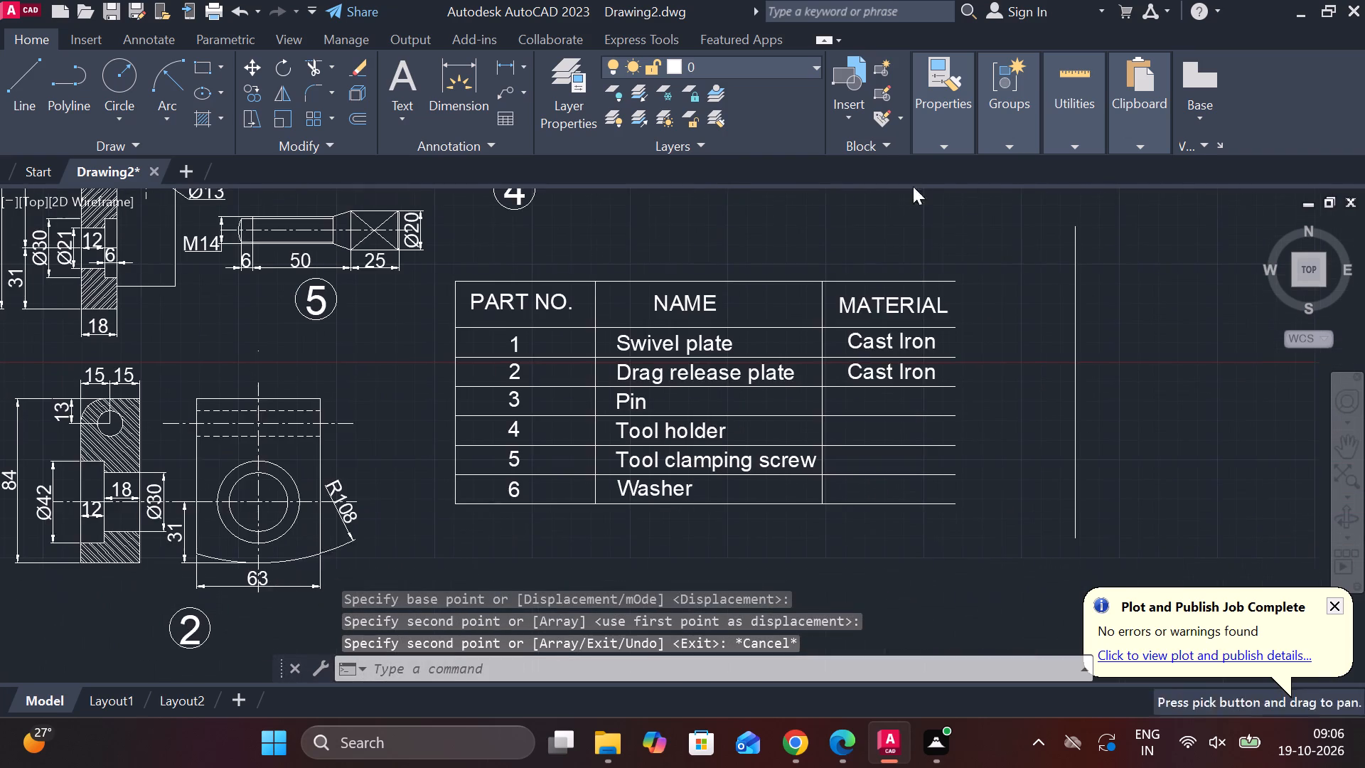
scroll(886, 383, "up", 3)
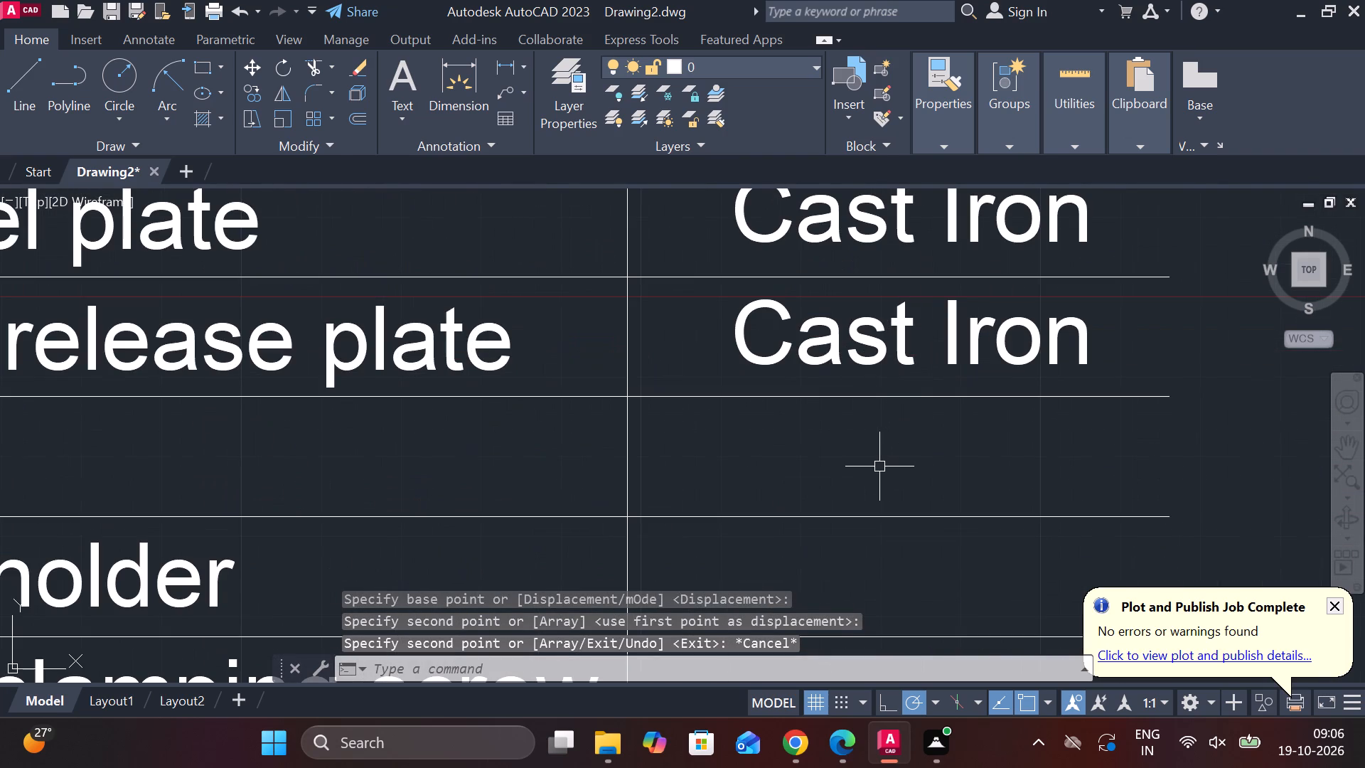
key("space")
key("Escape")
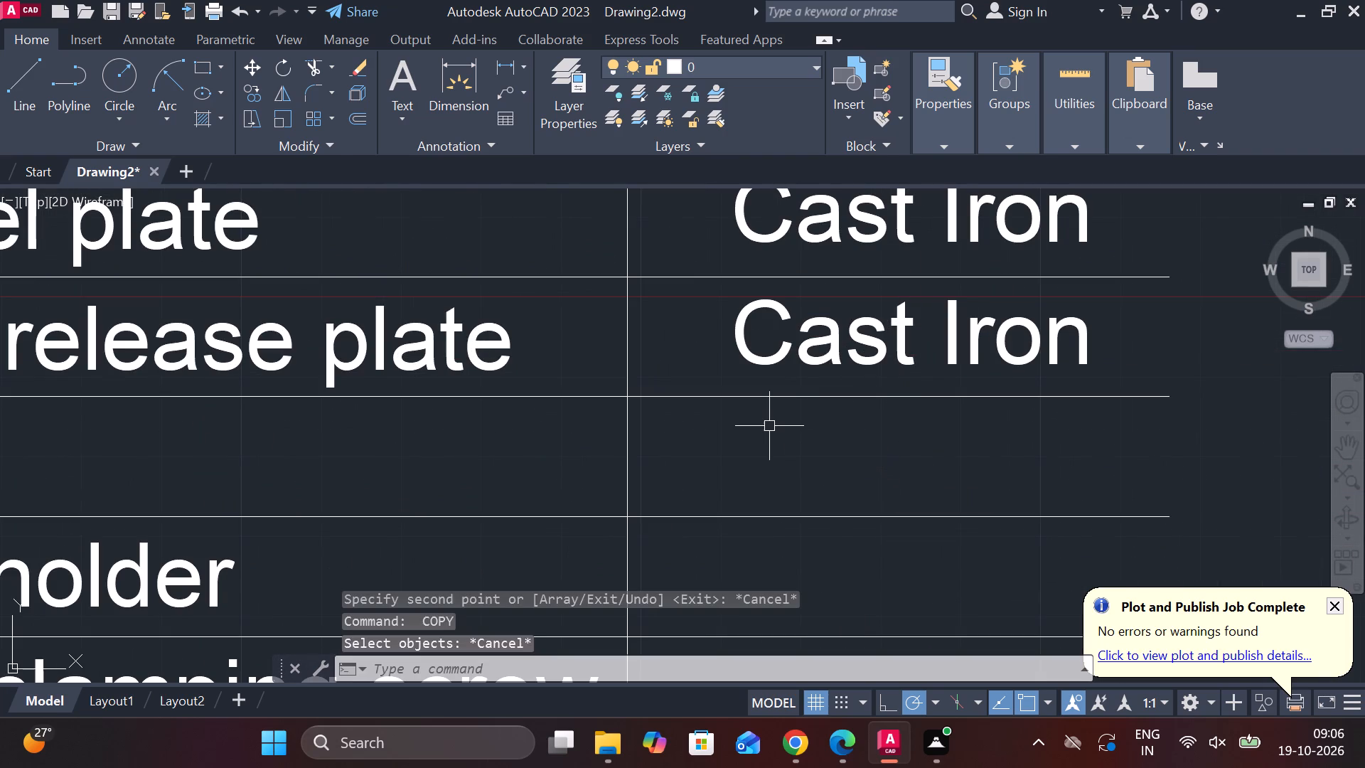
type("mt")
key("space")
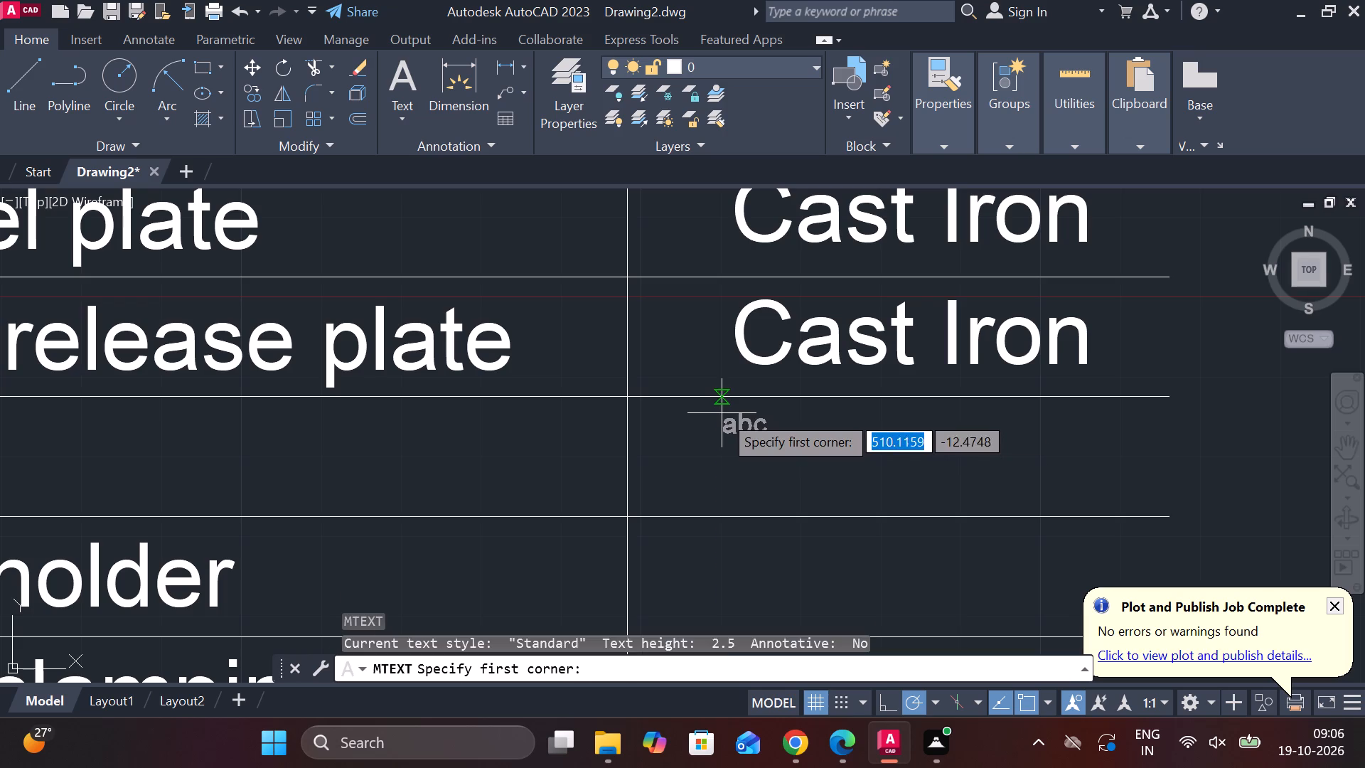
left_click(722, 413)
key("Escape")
Add the centered multiline text "Mild Steel" at height 8 in the Pin row of the MATERIAL column, widening its frame to fit one line.
type("mt")
key("space")
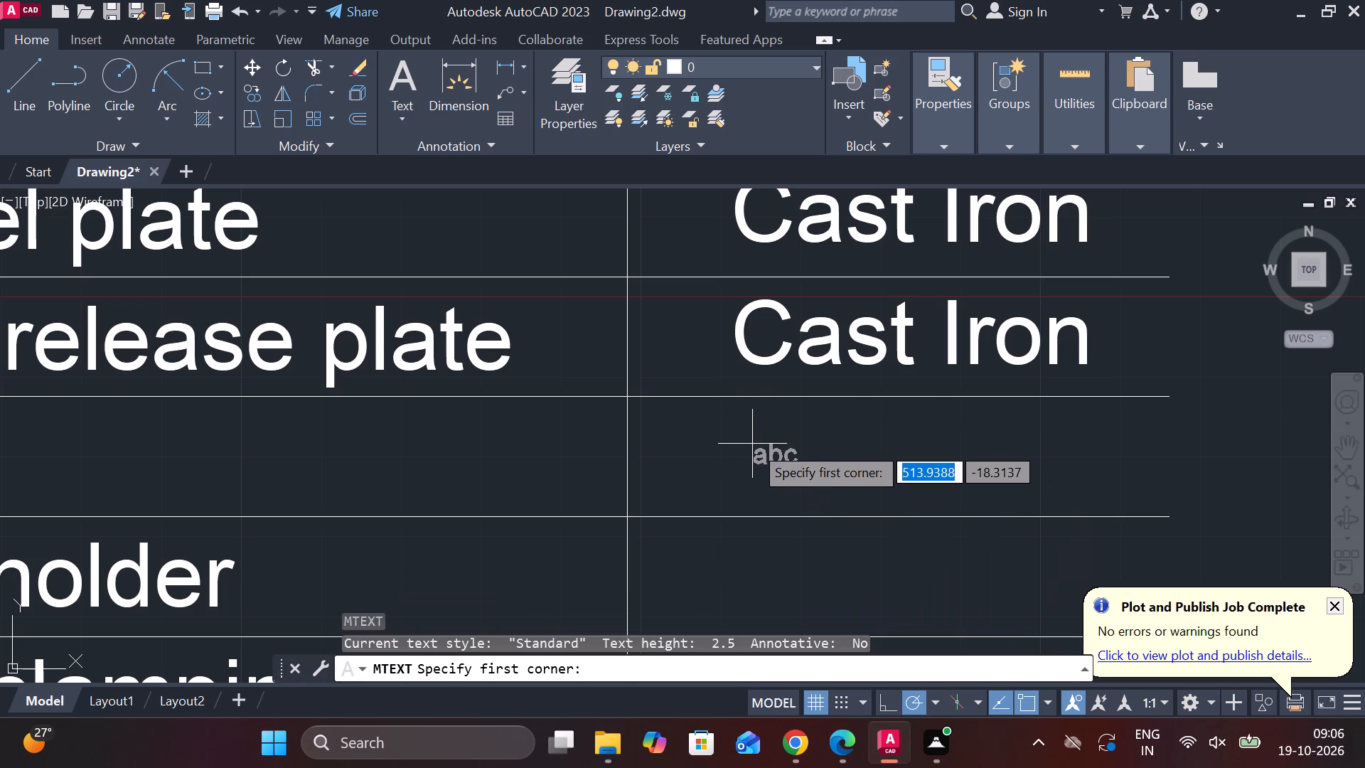
left_click(746, 427)
left_click(1113, 489)
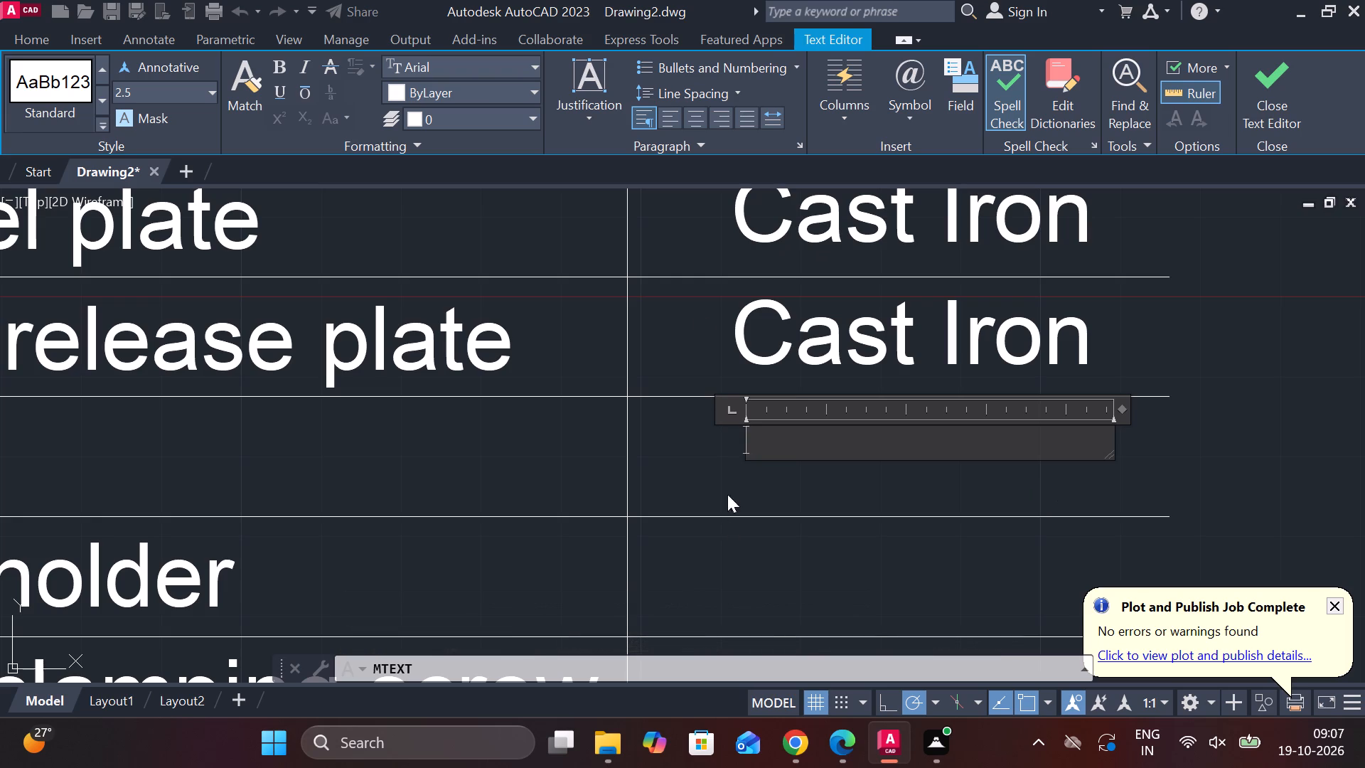
left_click(690, 127)
left_click(188, 88)
key("8")
key("Return")
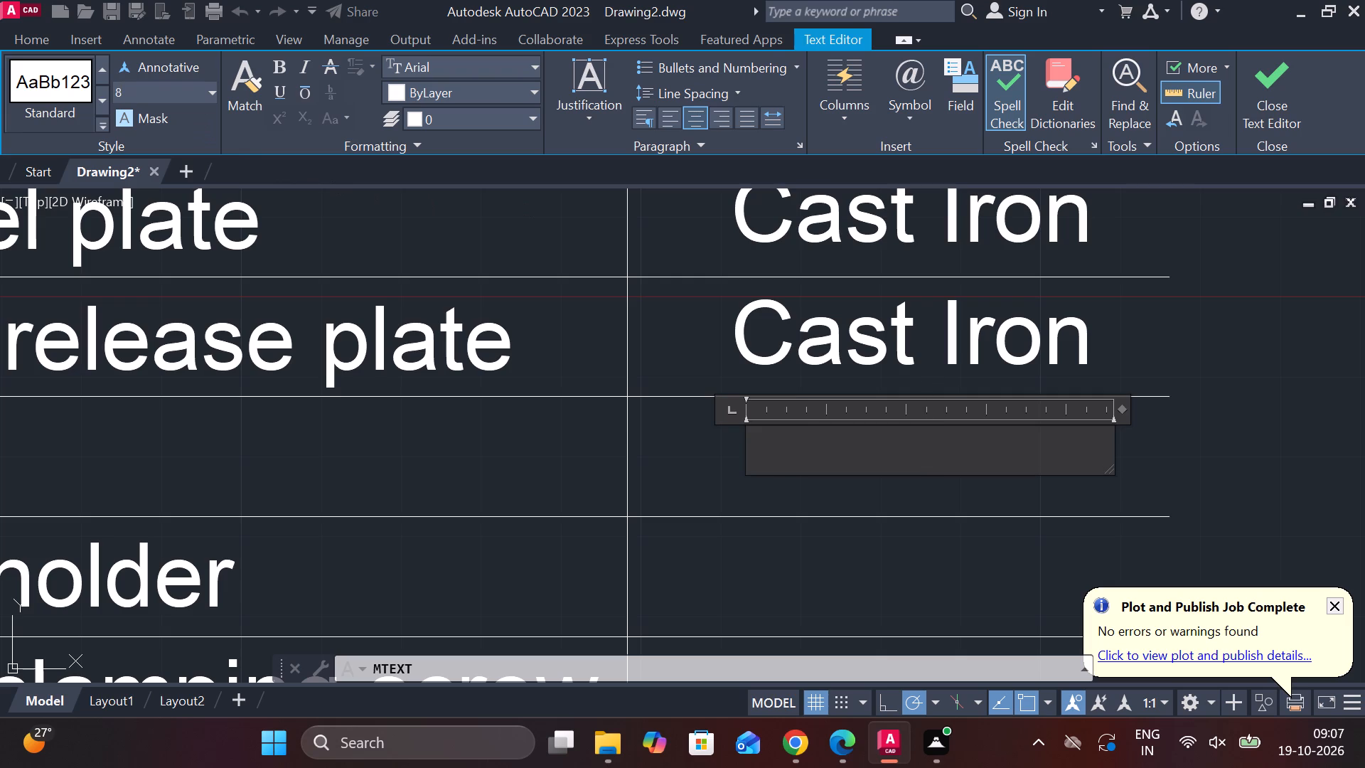
key("m")
key("BackSpace")
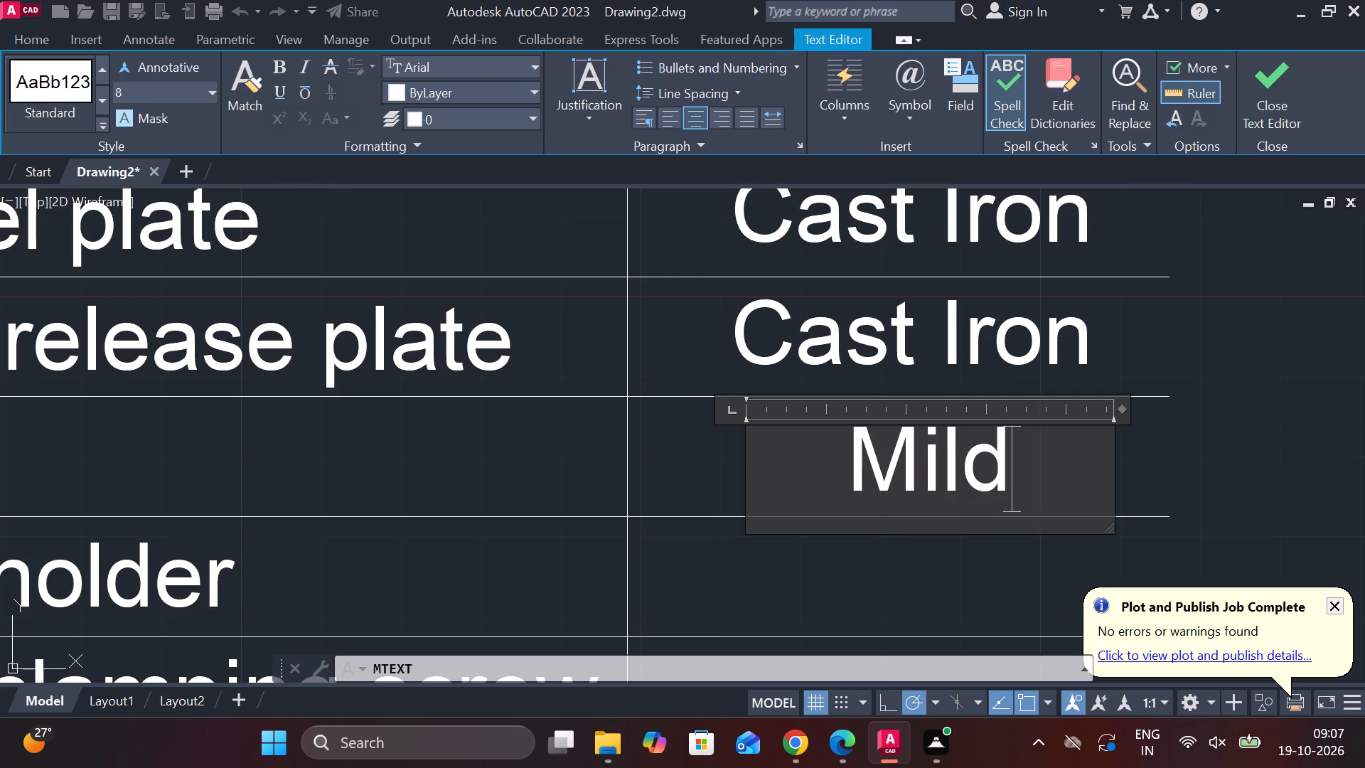
key("space")
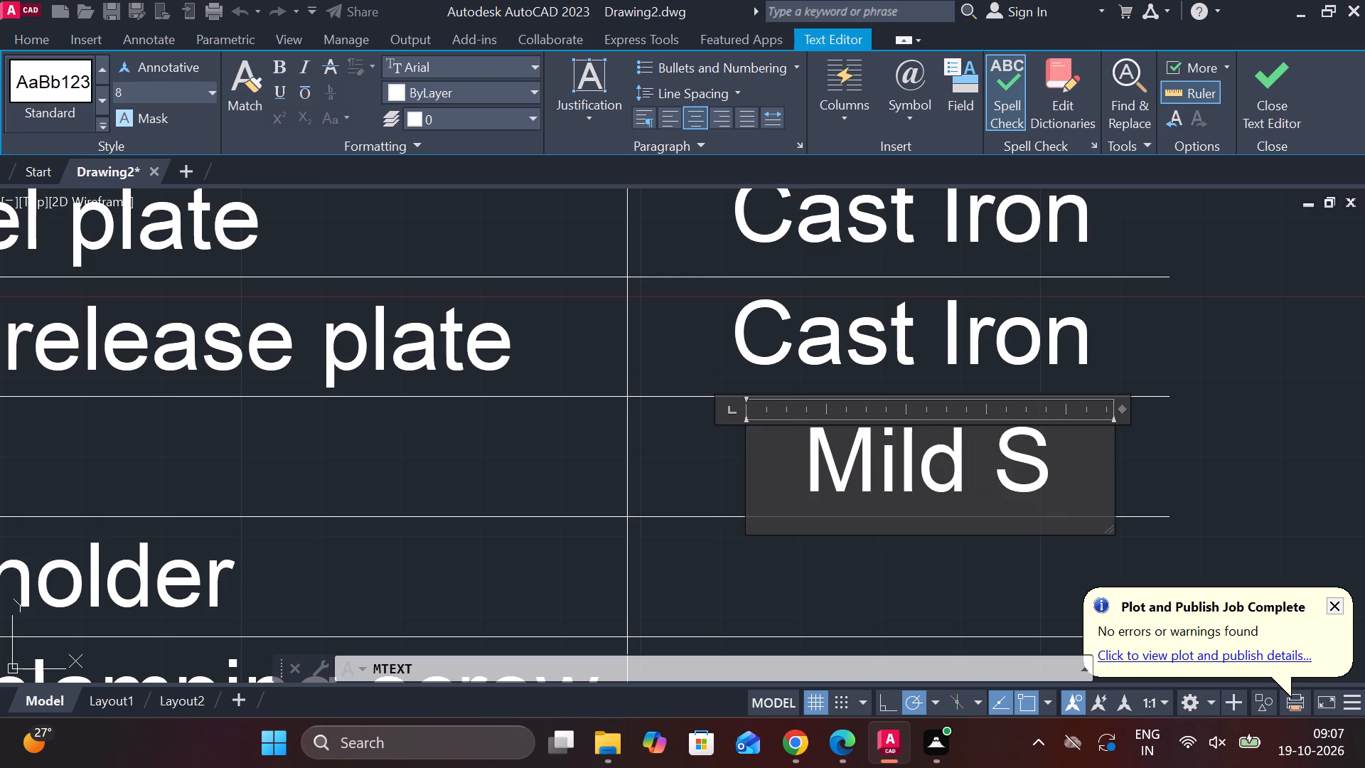
type("te")
type("el")
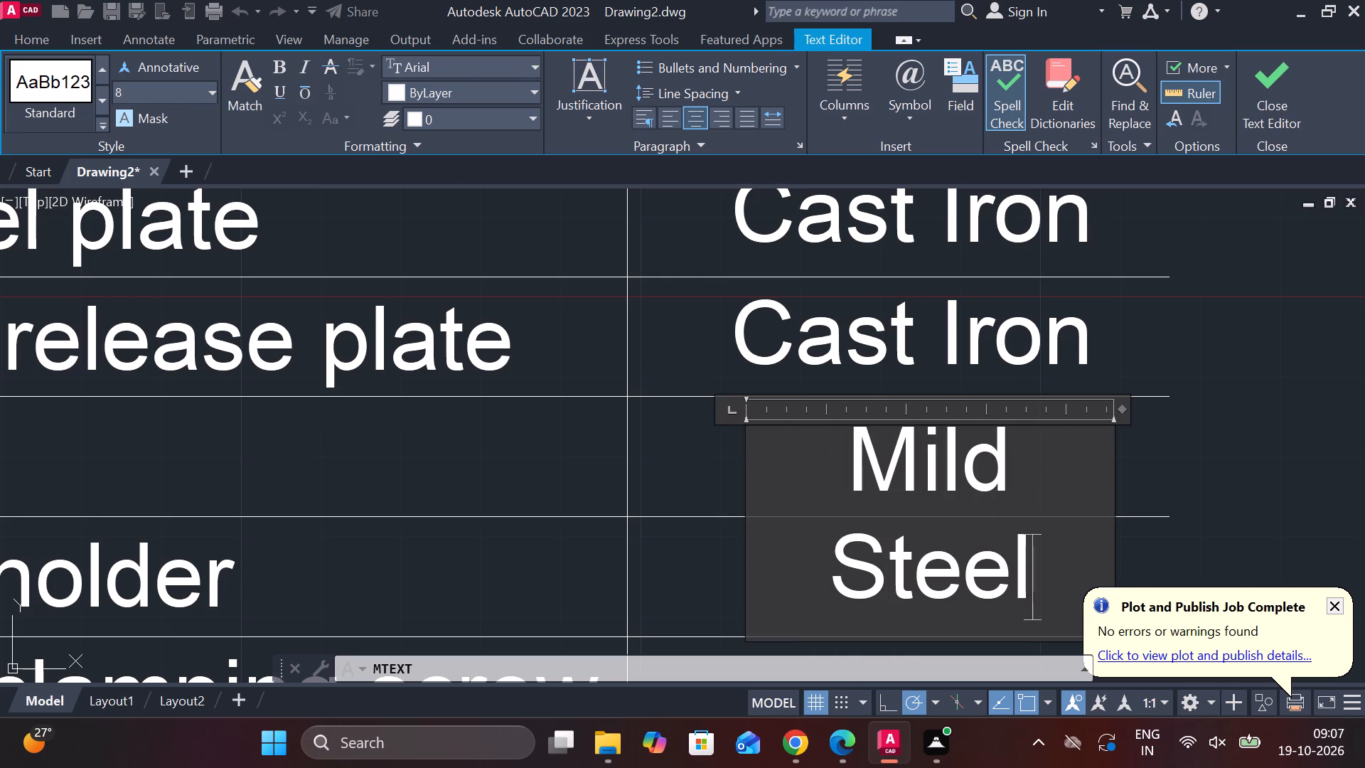
left_click(1108, 490)
left_click_drag(1110, 486, 1131, 484)
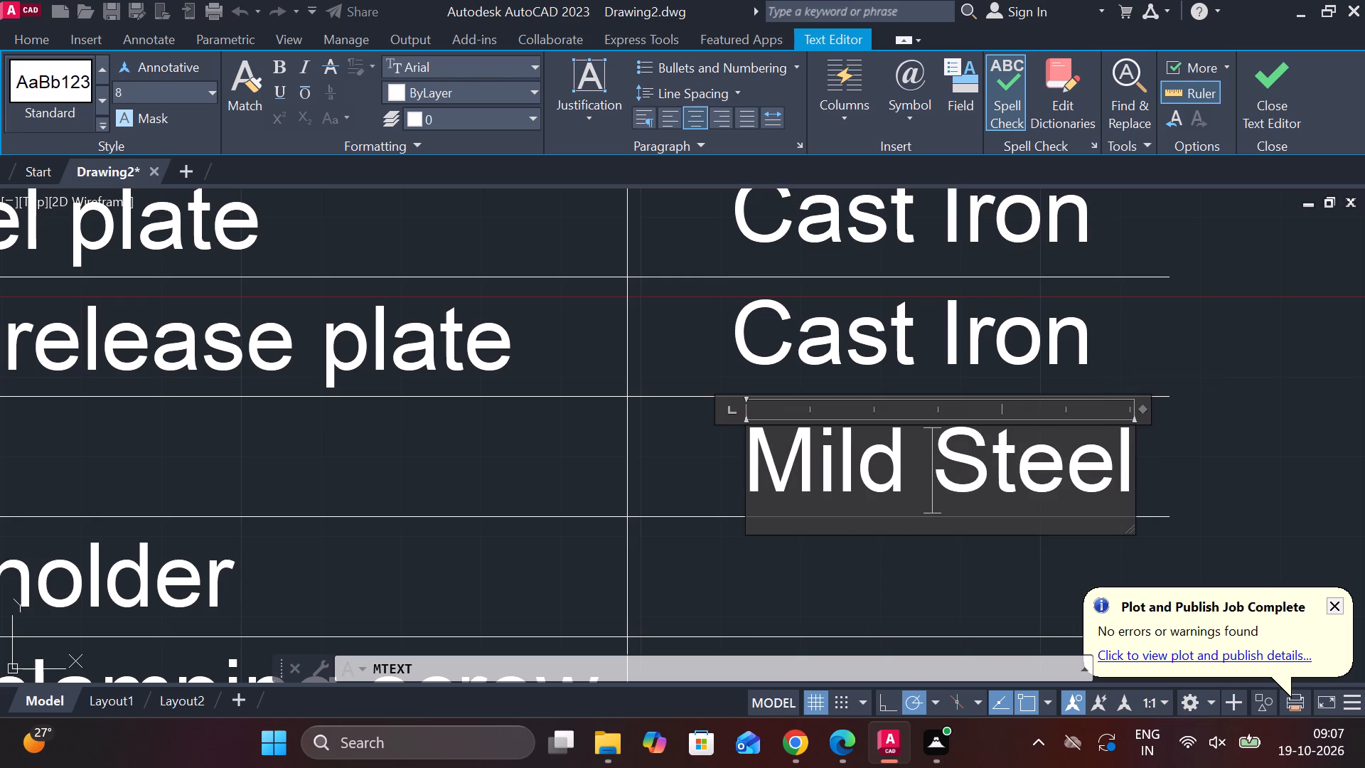
left_click(1268, 100)
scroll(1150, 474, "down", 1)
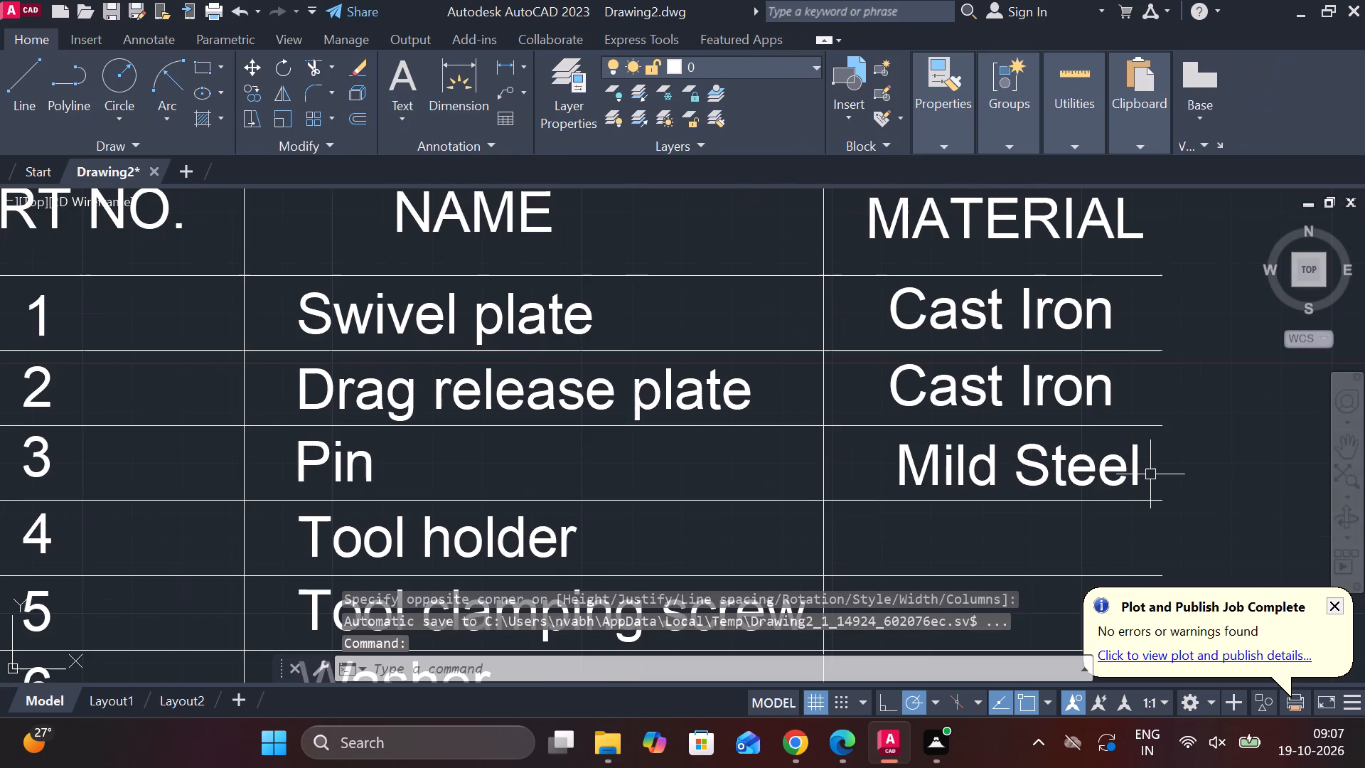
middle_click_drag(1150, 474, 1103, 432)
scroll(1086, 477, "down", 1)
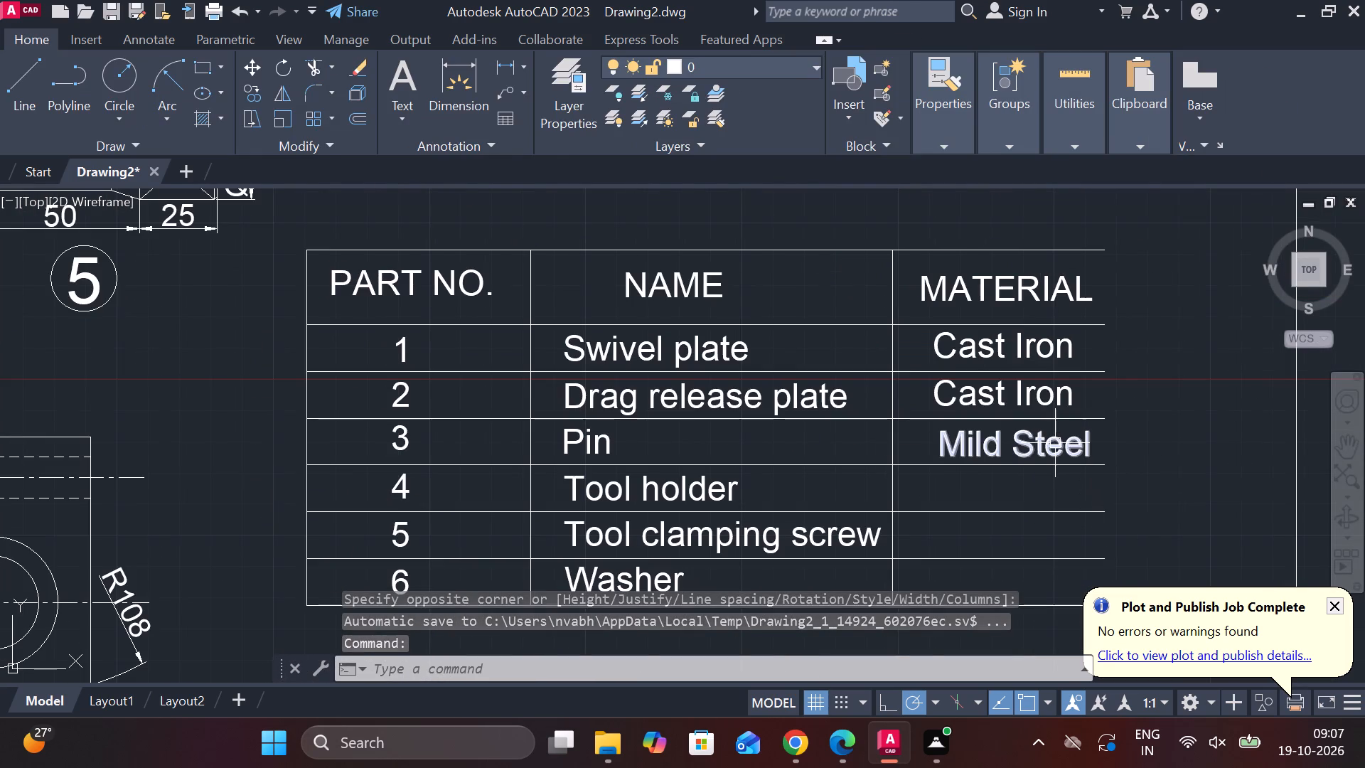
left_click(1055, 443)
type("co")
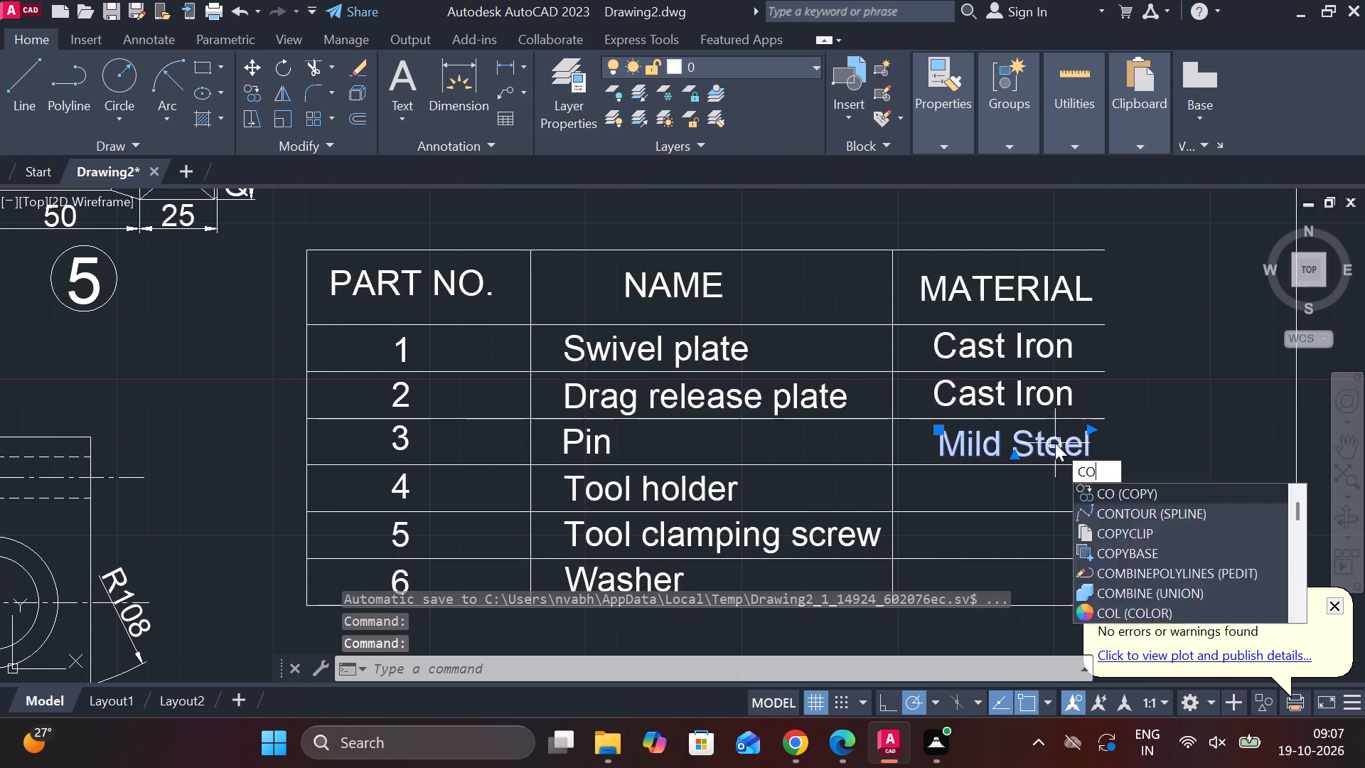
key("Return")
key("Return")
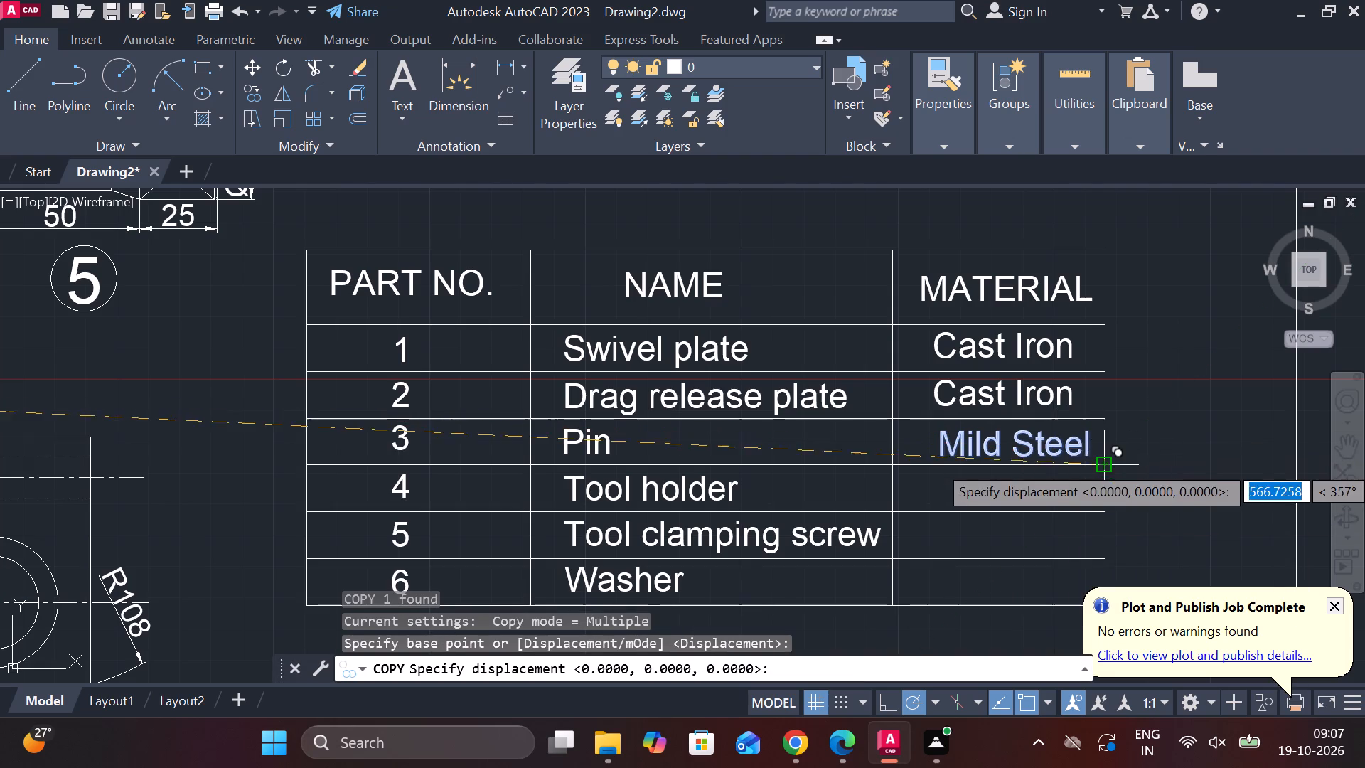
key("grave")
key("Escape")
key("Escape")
Copy the "Mild Steel" text straight down into the Tool clamping screw, Washer and Tool holder rows of the MATERIAL column.
left_click(1059, 444)
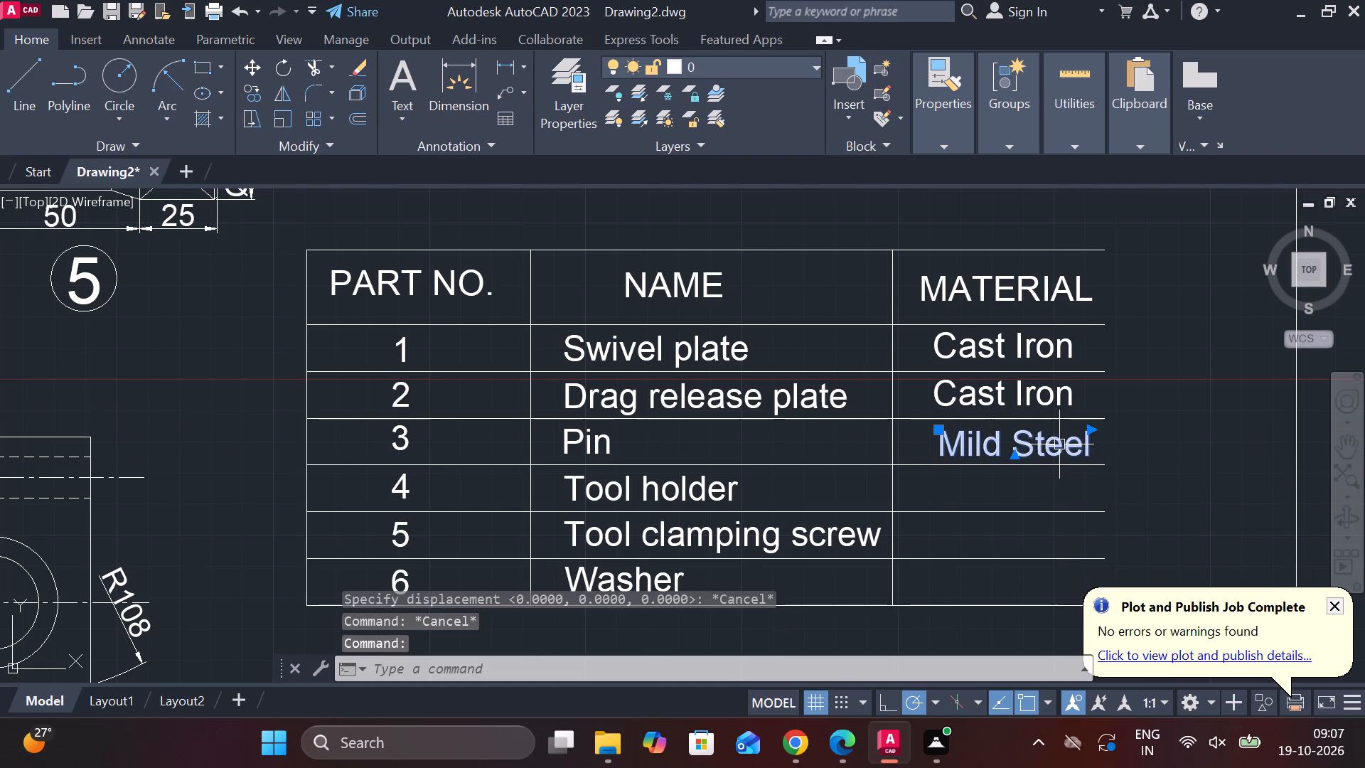
type("co")
key("Return")
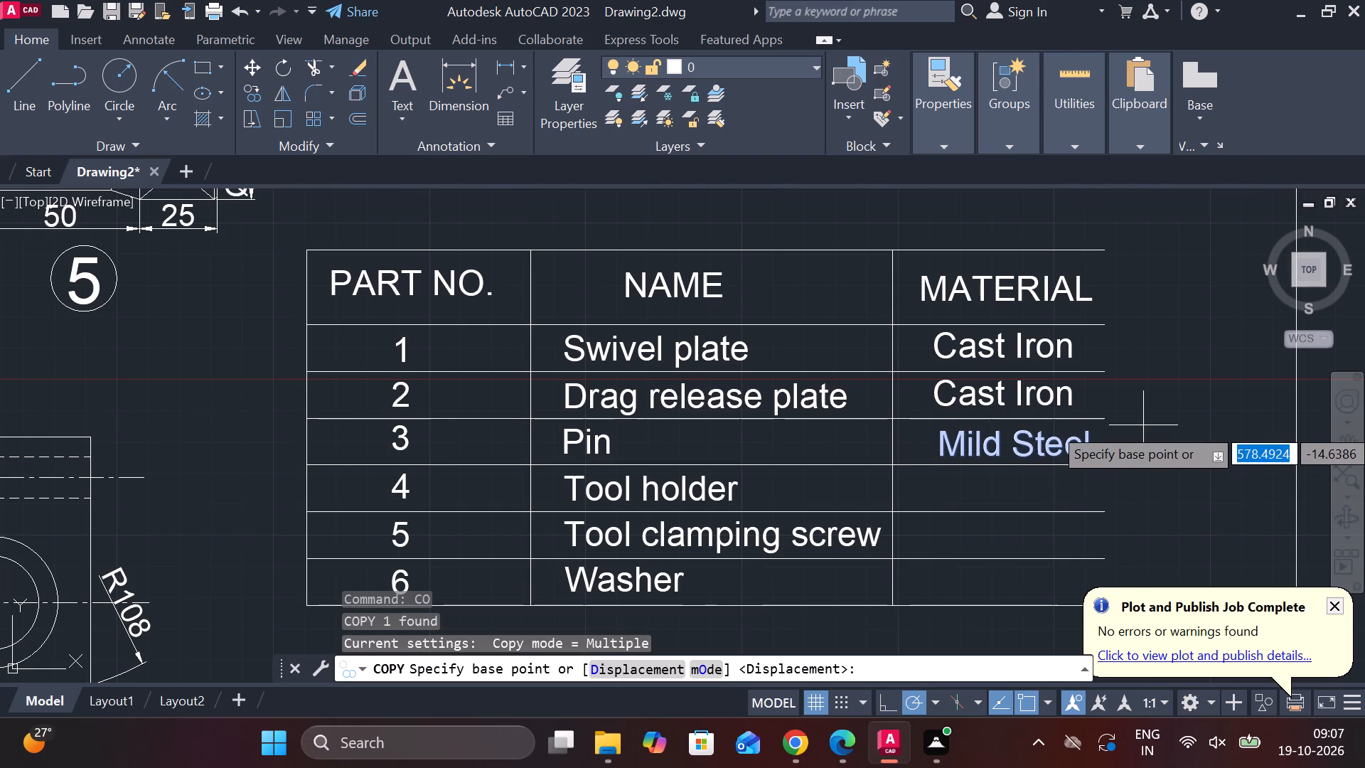
left_click(1143, 425)
scroll(1120, 462, "down", 1)
middle_click_drag(1120, 462, 960, 332)
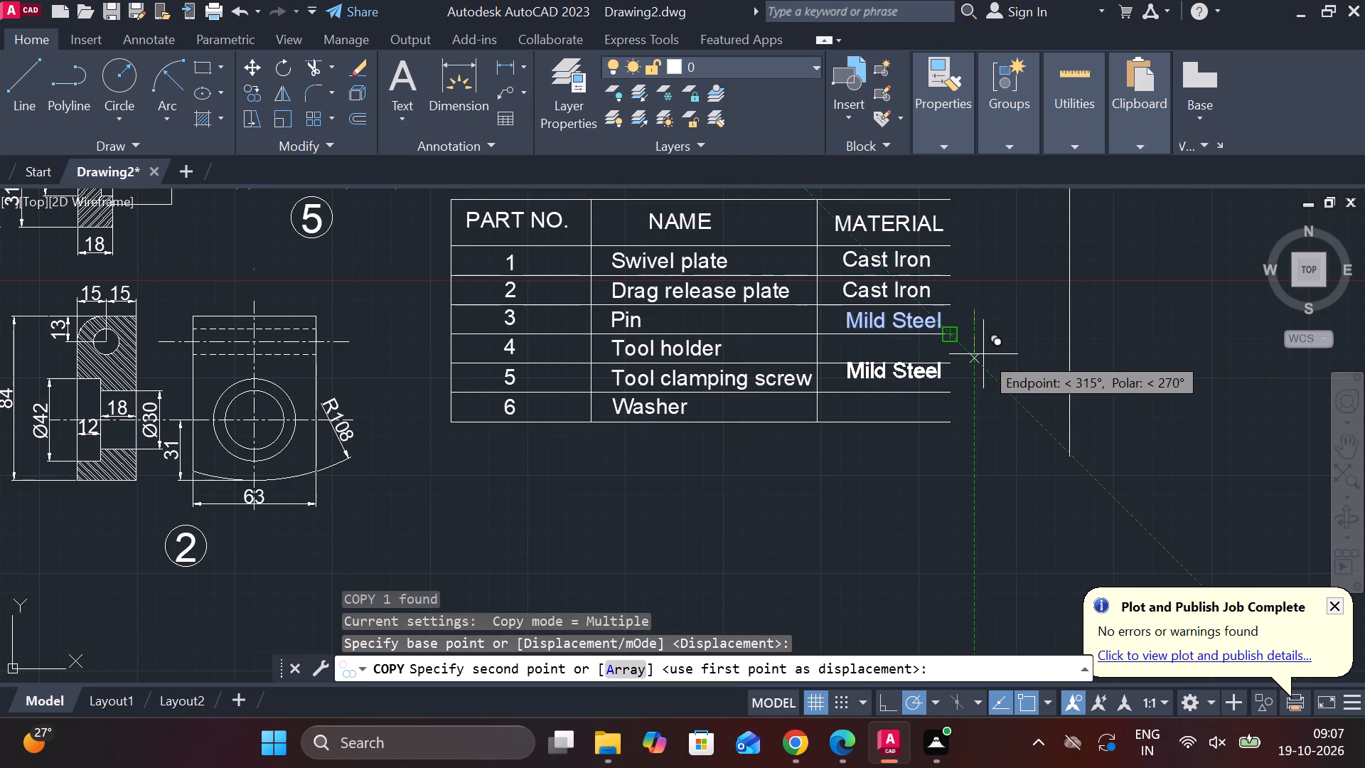
scroll(981, 342, "up", 2)
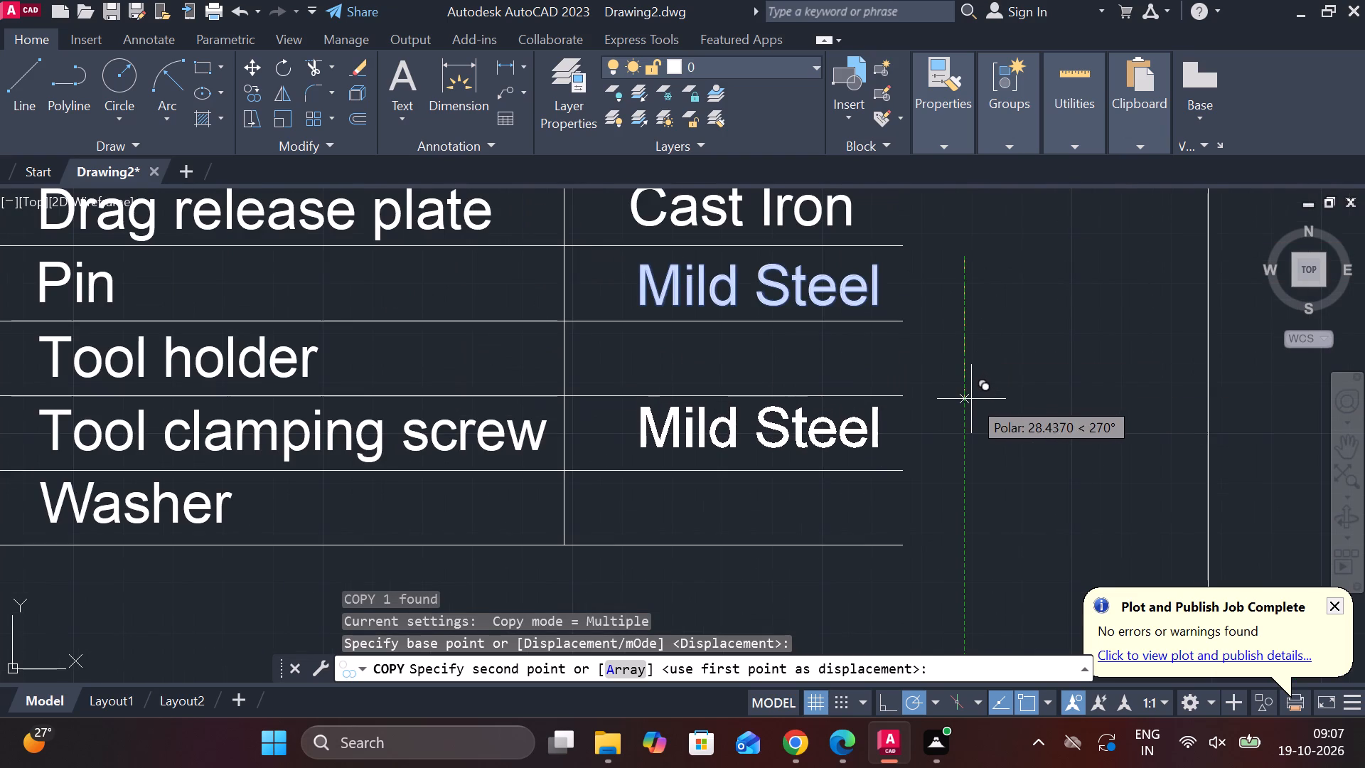
left_click(971, 399)
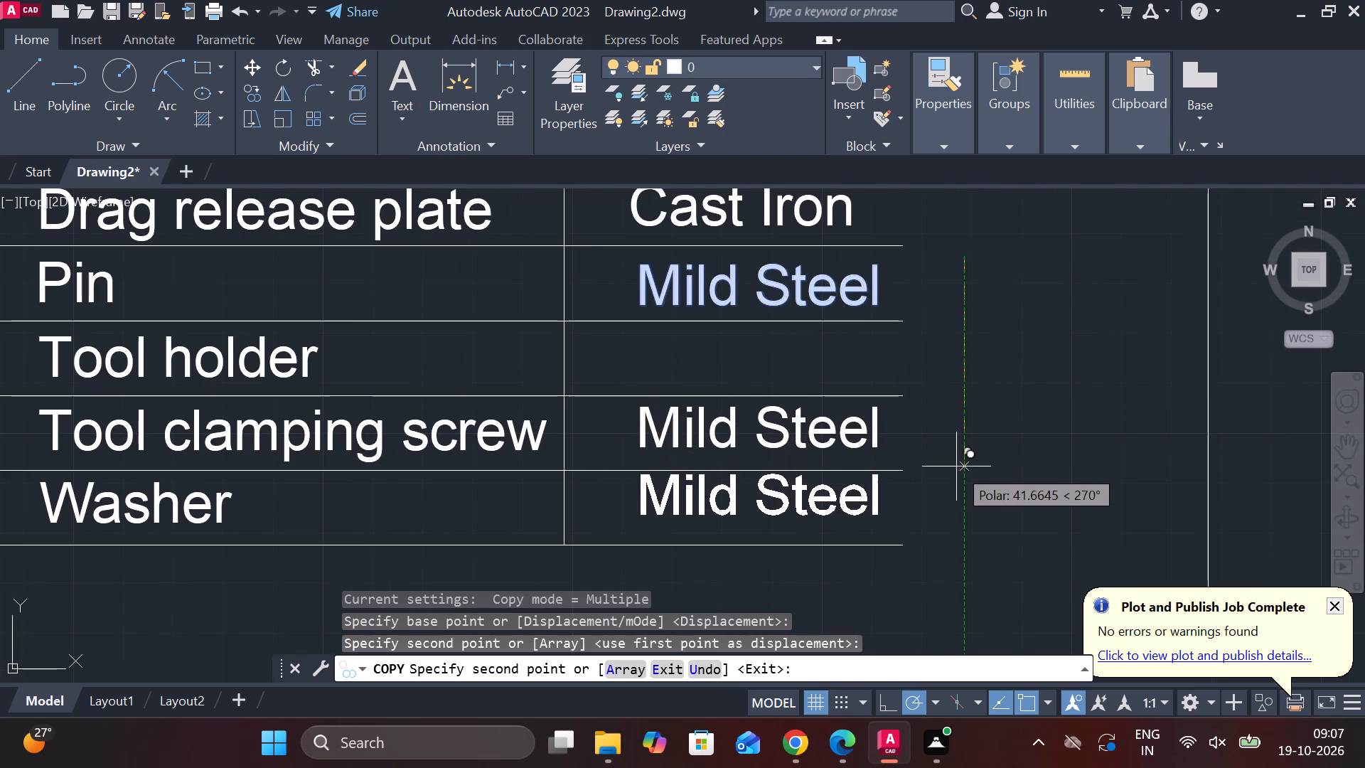
left_click(955, 475)
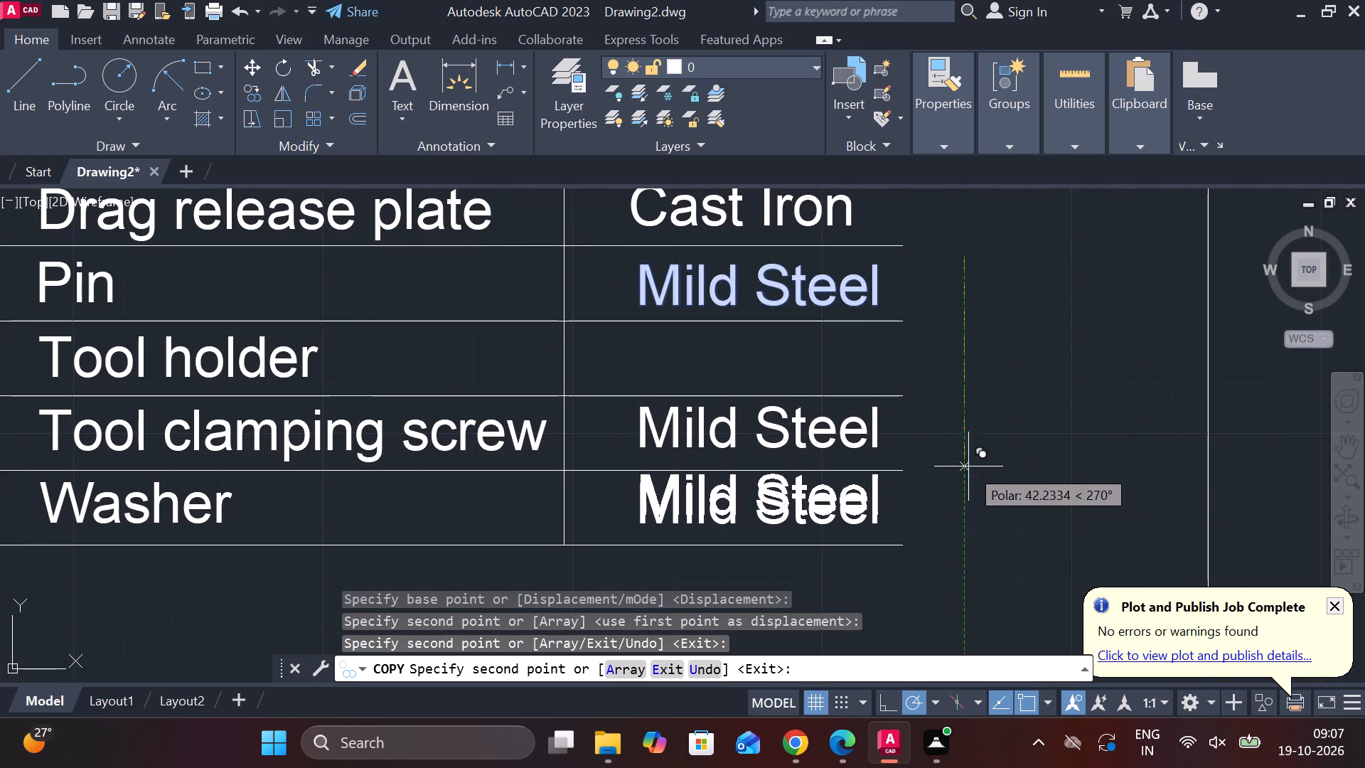
left_click(965, 328)
key("Escape")
Change the material text in the Tool holder row to "Medium Carbon Steel".
middle_click_drag(941, 379, 1001, 423)
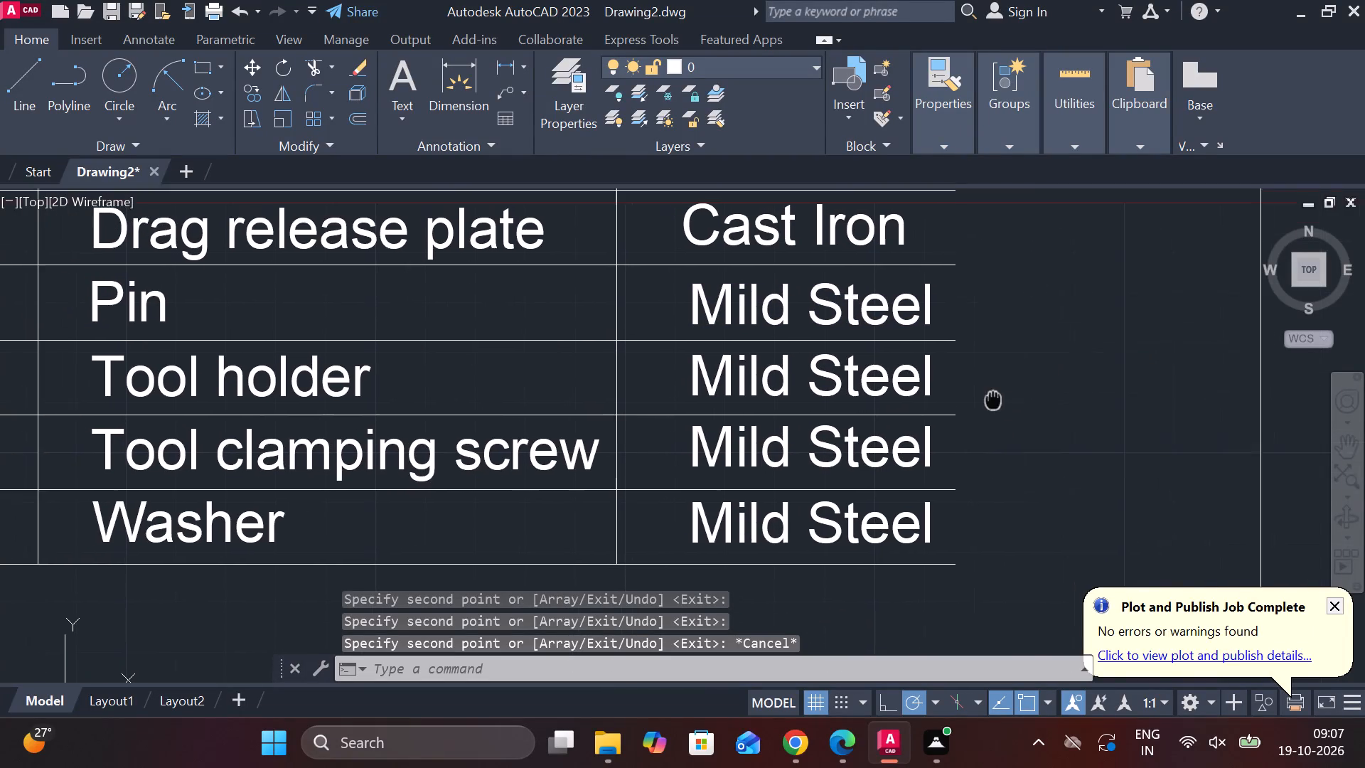
middle_click_drag(1001, 423, 1002, 425)
double_click(933, 407)
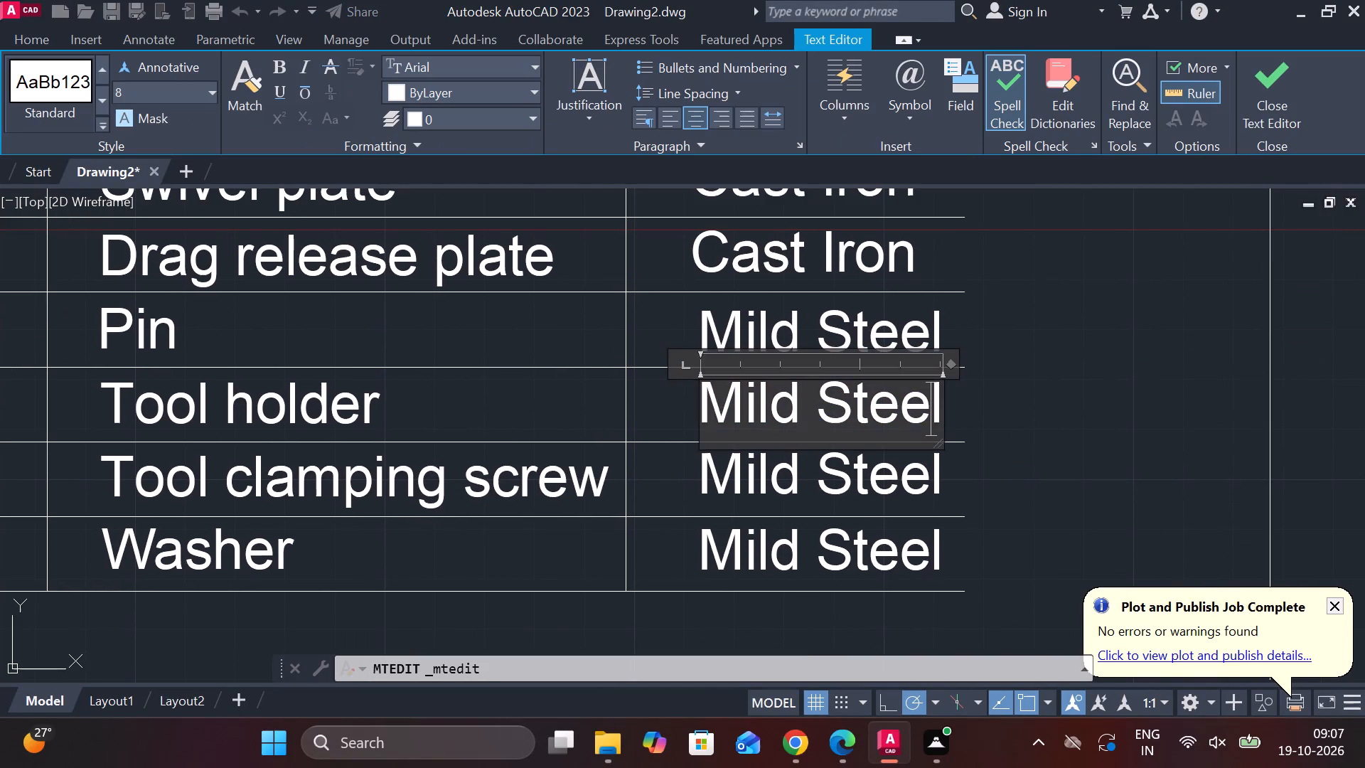
key("Right")
key("BackSpace")
key("BackSpace")
key("BackSpace")
key("BackSpace")
key("BackSpace")
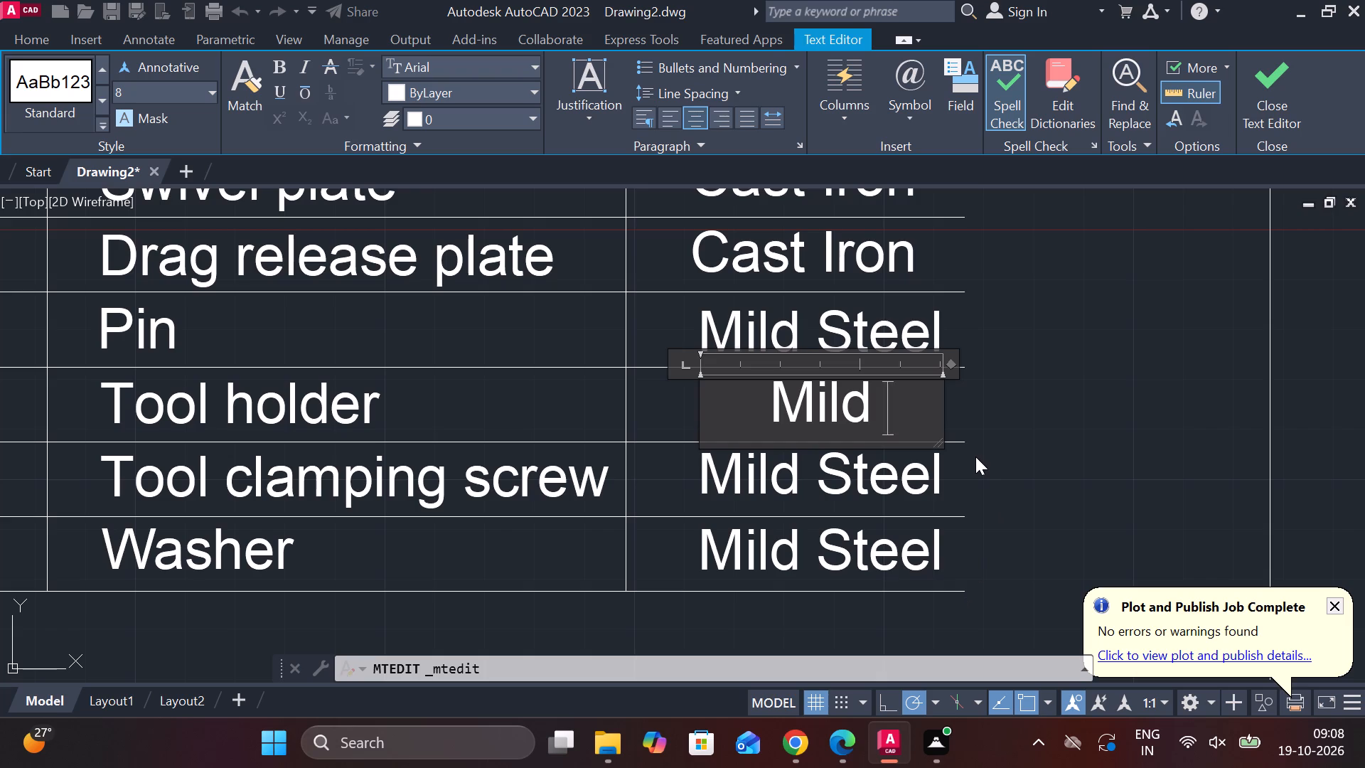
key("BackSpace")
key("BackSpace")
key("BackSpace")
key("BackSpace")
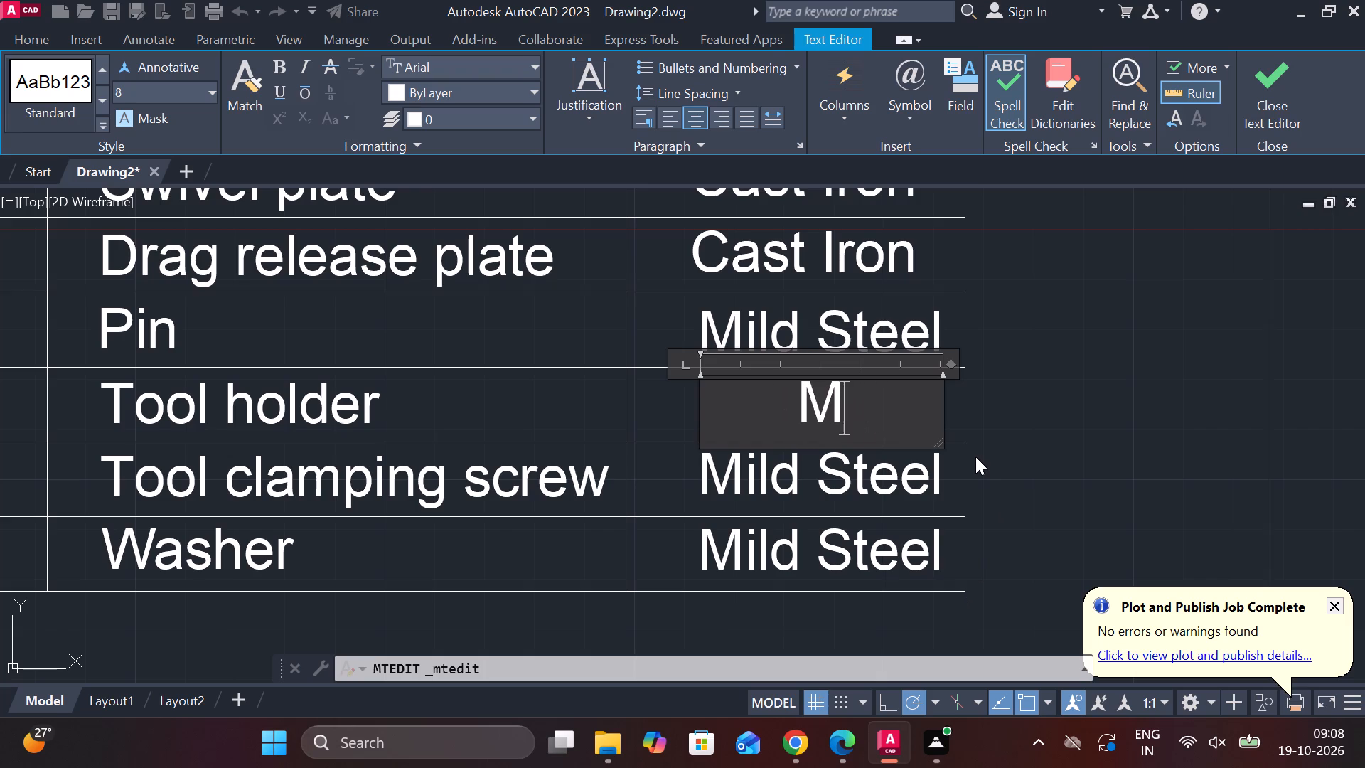
type("ediu")
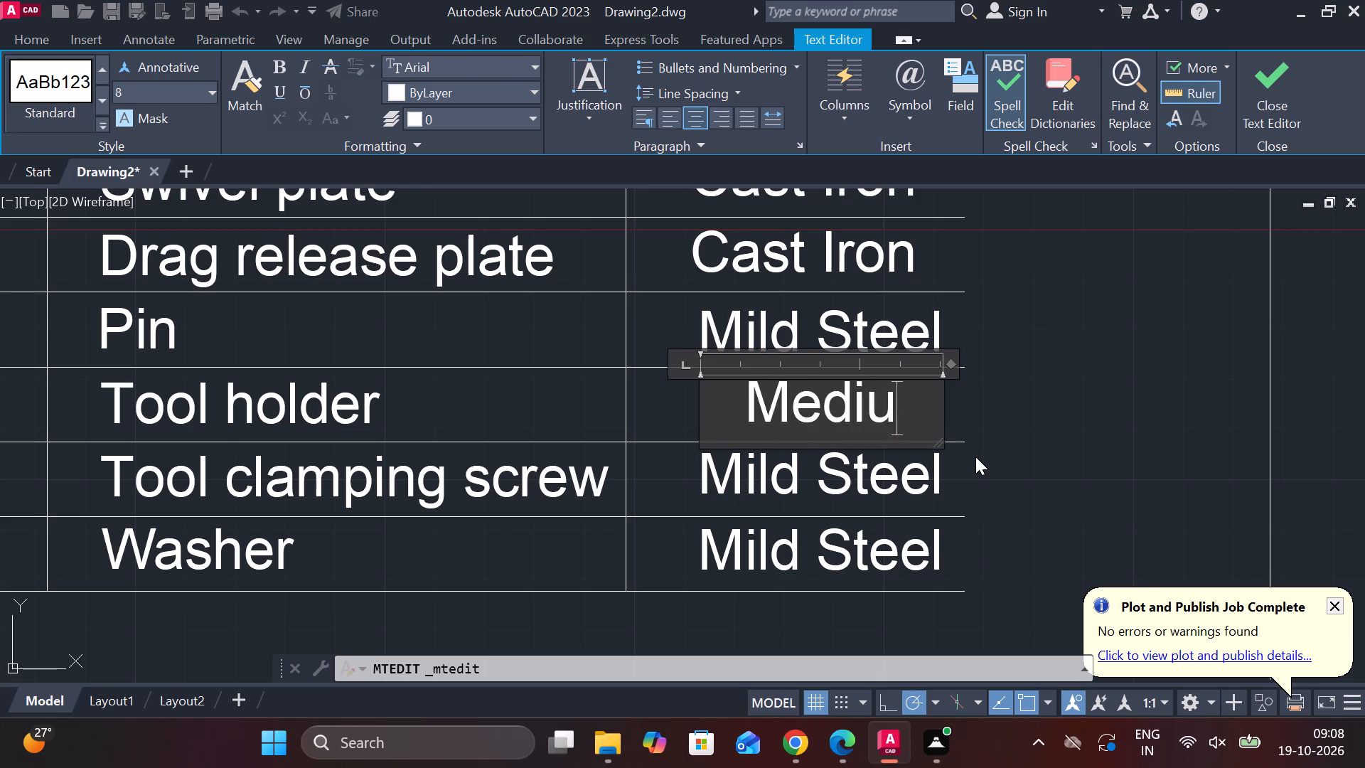
key("BackSpace")
key("BackSpace")
key("BackSpace")
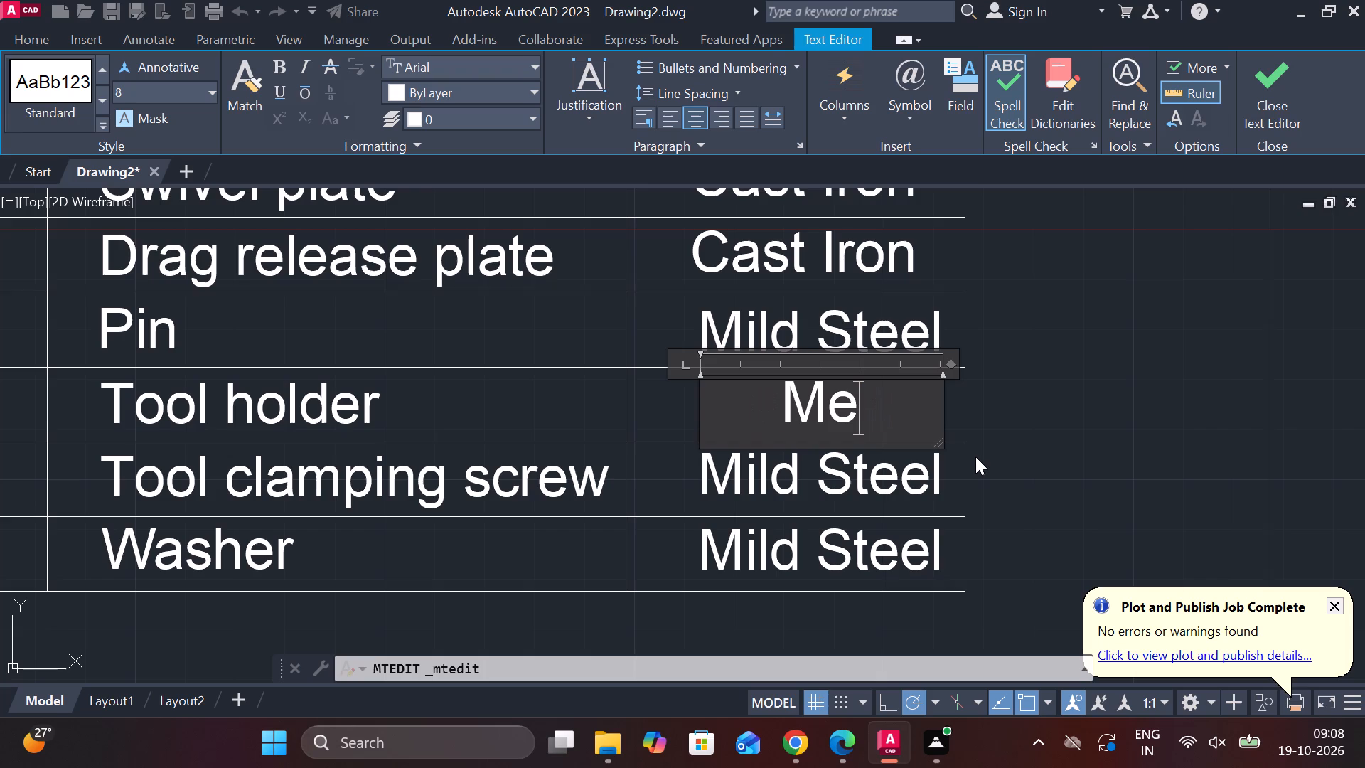
type("dium")
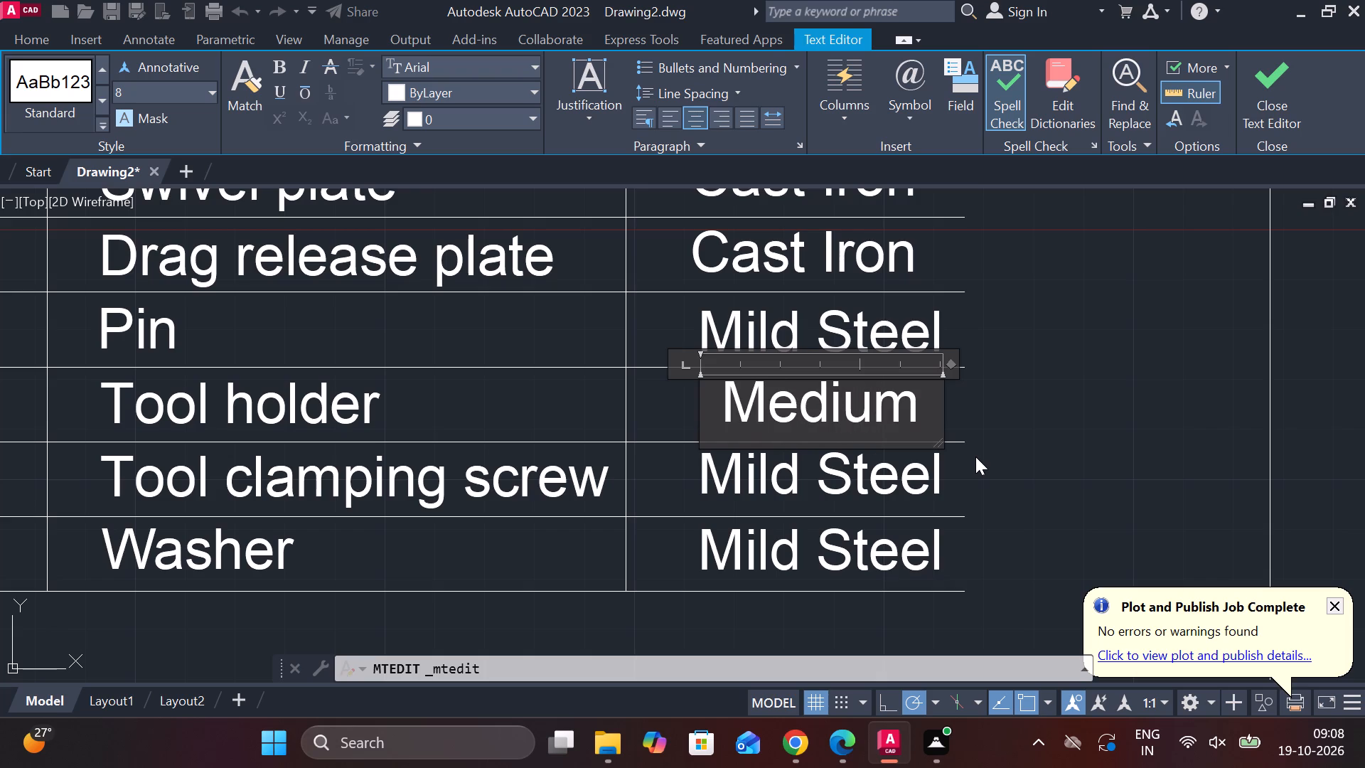
key("space")
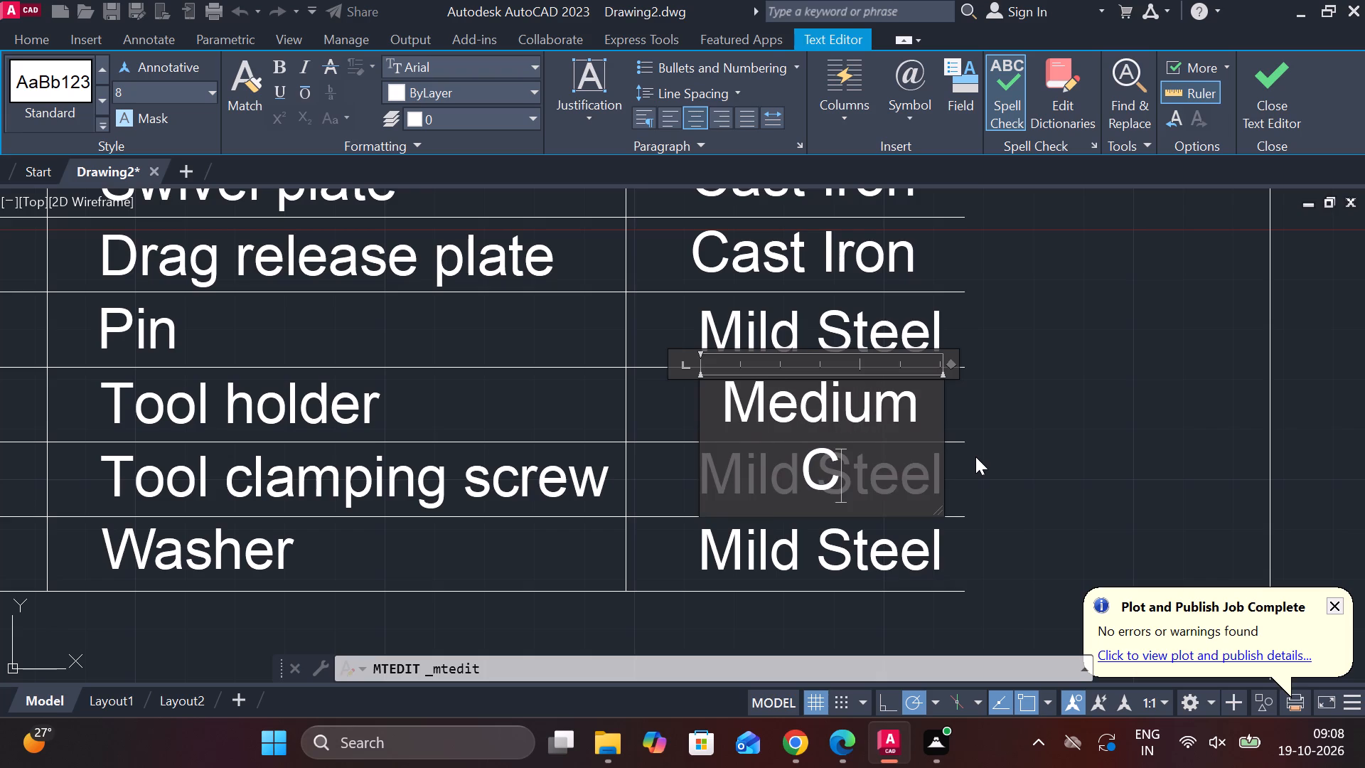
type("ar")
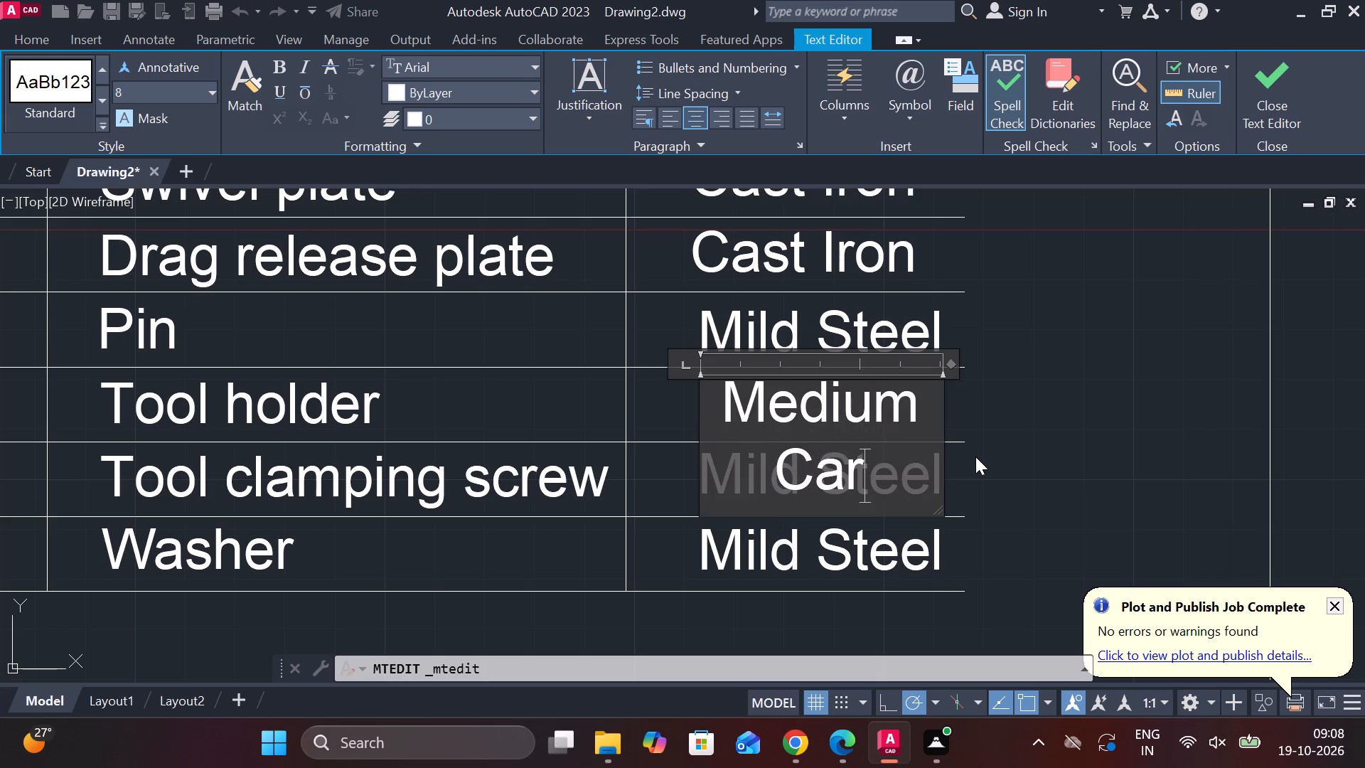
key("n")
key("BackSpace")
key("o")
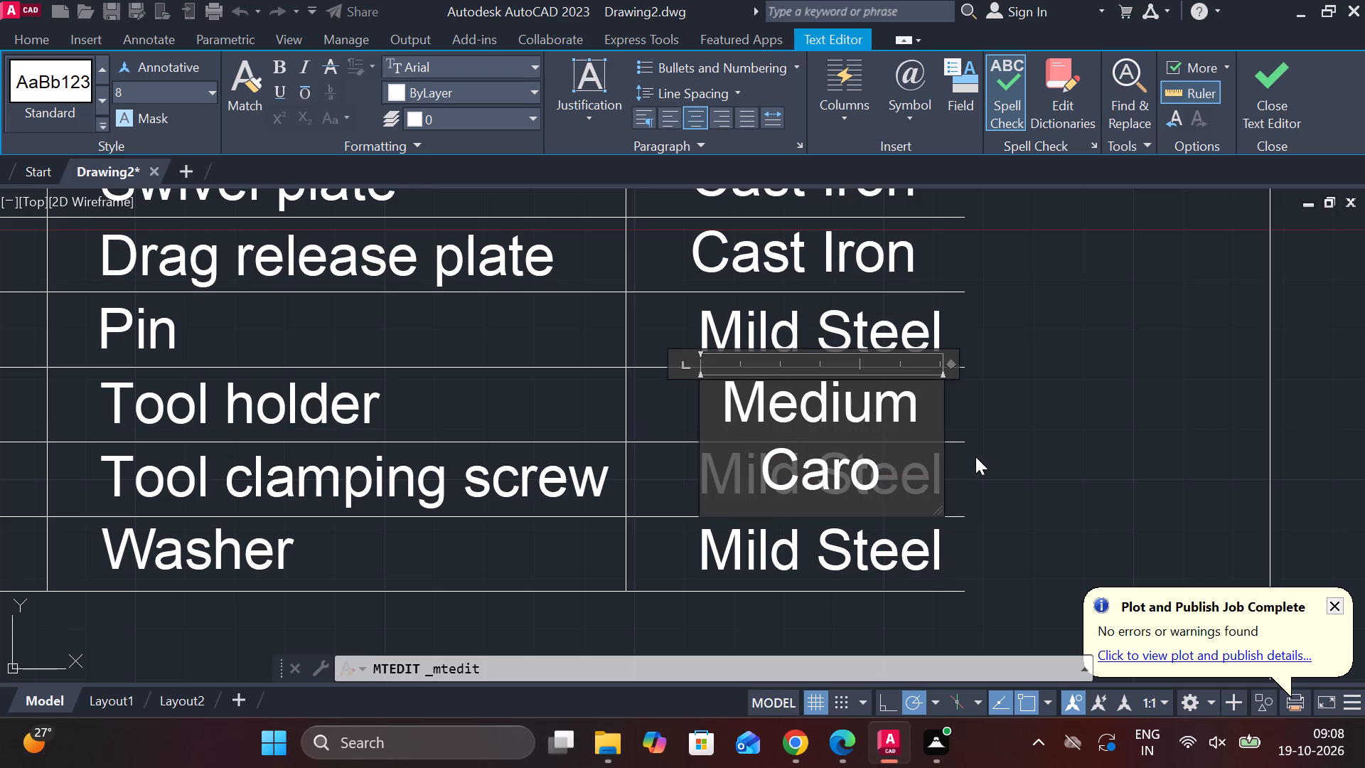
key("BackSpace")
type("bon")
key("space")
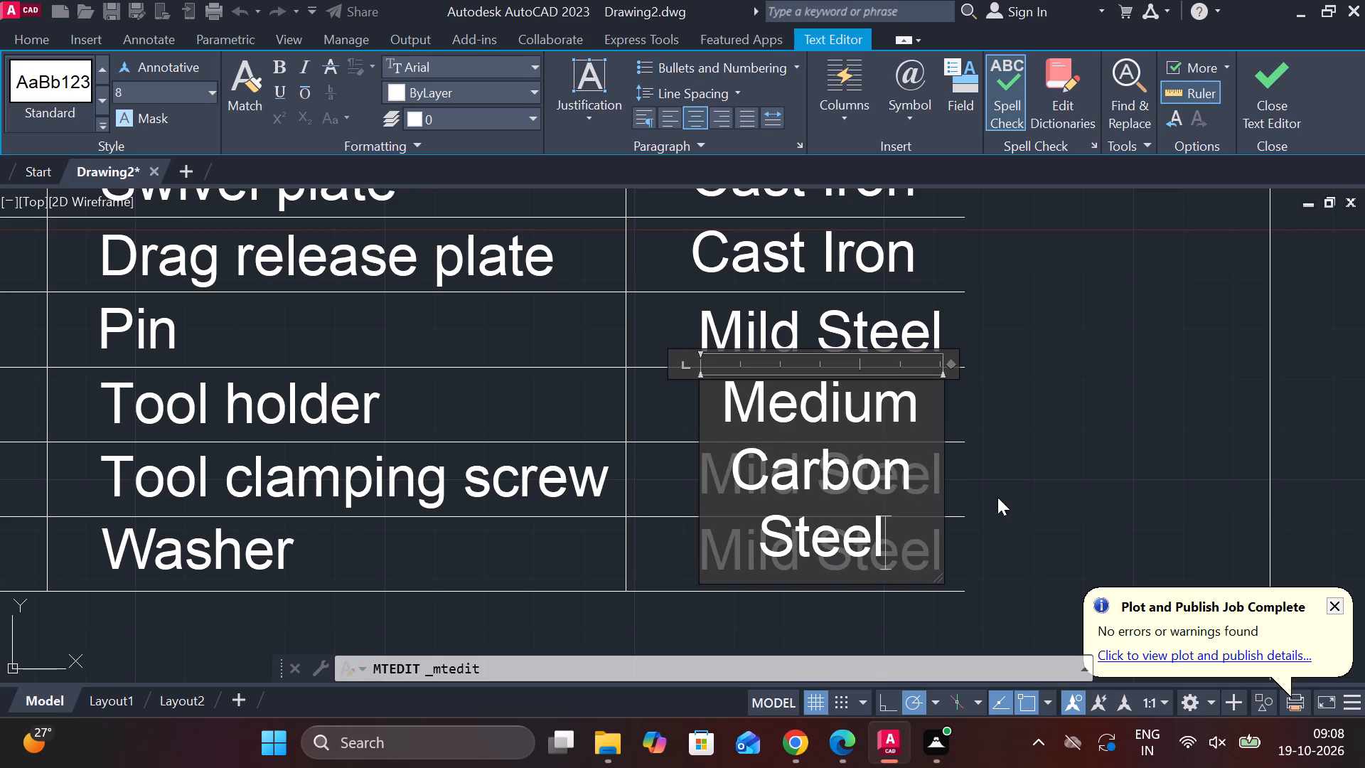
Widen the frame of the "Medium Carbon Steel" text in the Tool holder row so it fits on one line.
left_click_drag(941, 420, 1010, 412)
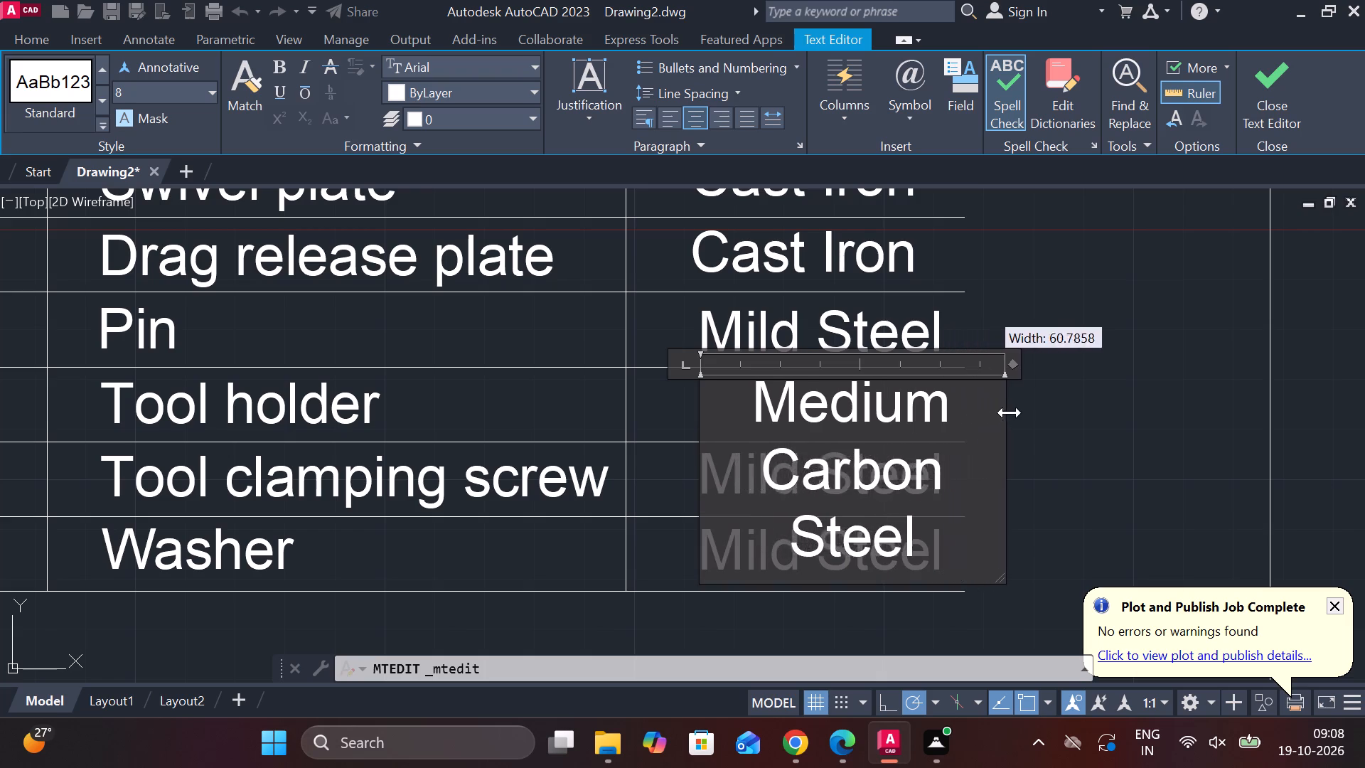
left_click_drag(1010, 412, 1227, 384)
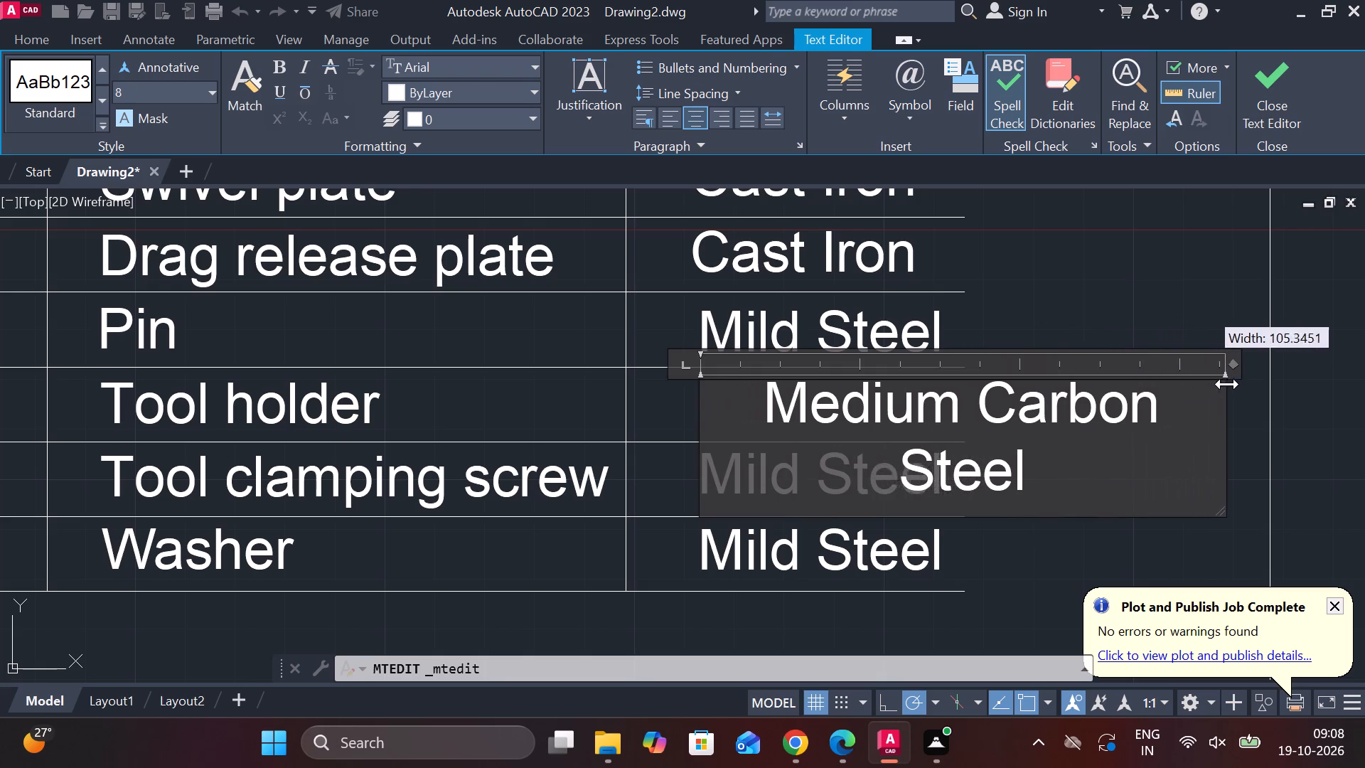
left_click_drag(1227, 384, 1258, 376)
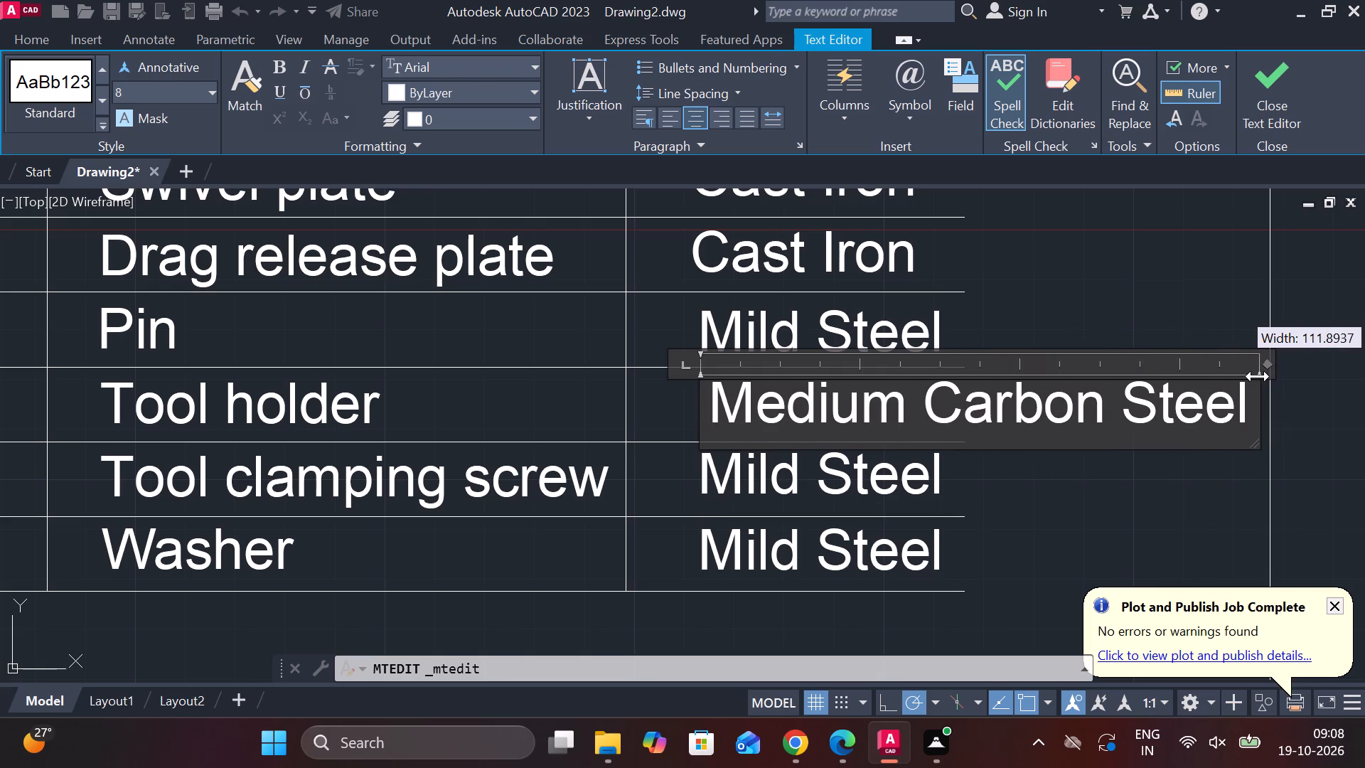
left_click_drag(1258, 376, 1241, 376)
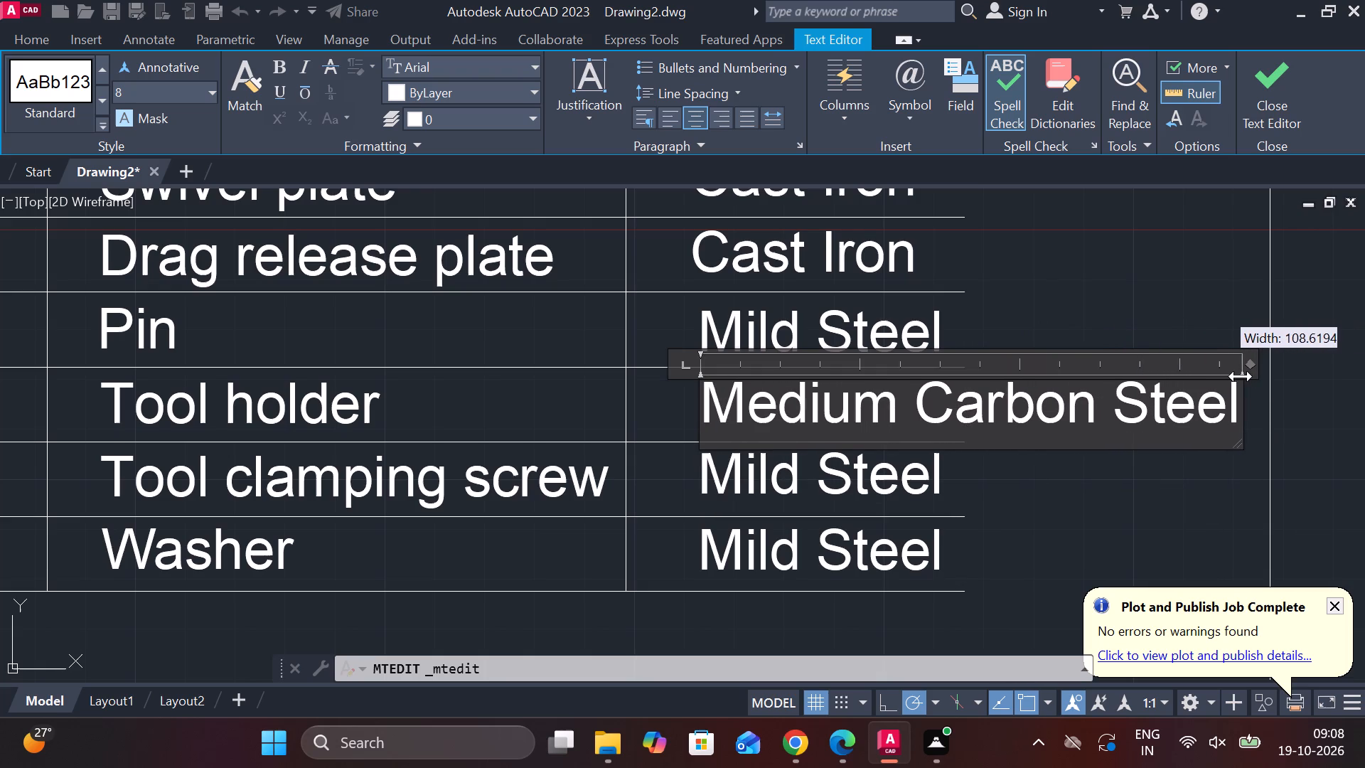
left_click_drag(1241, 376, 1248, 376)
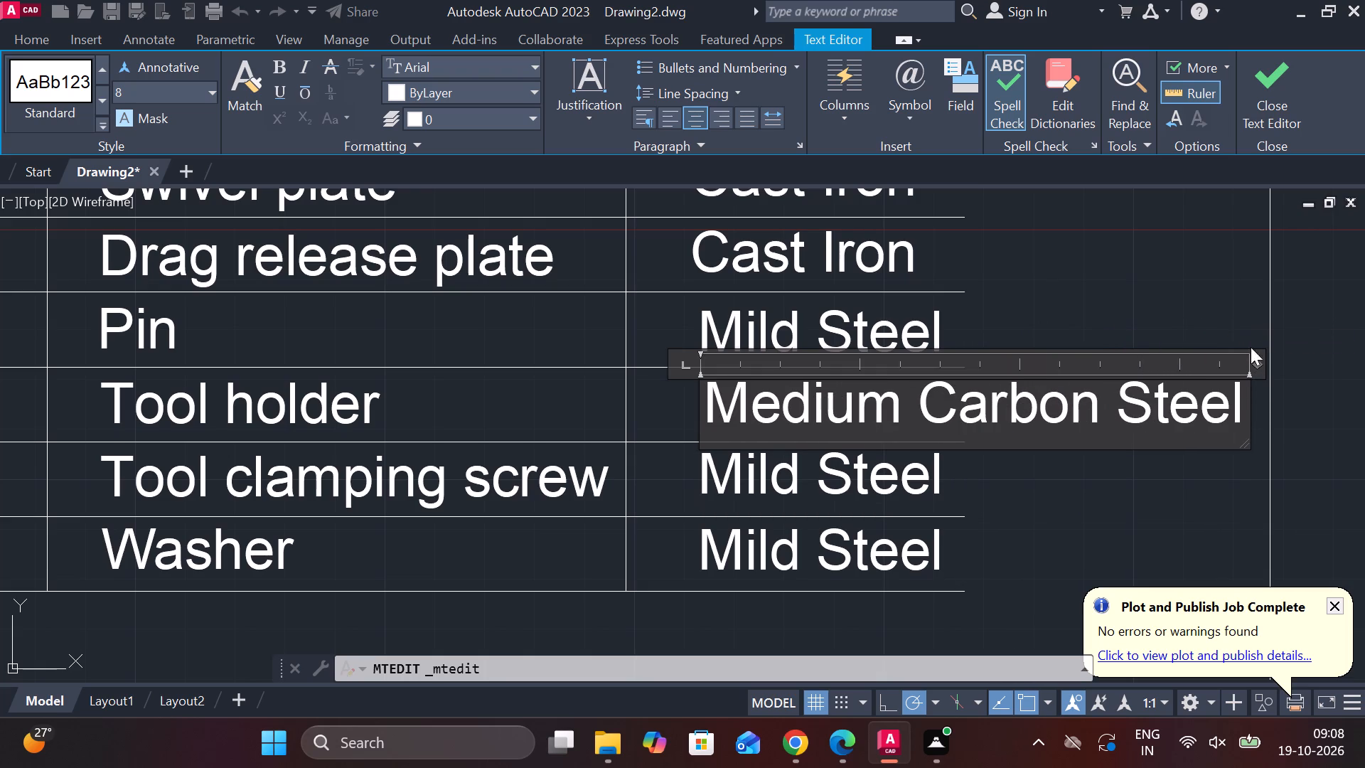
left_click(1268, 112)
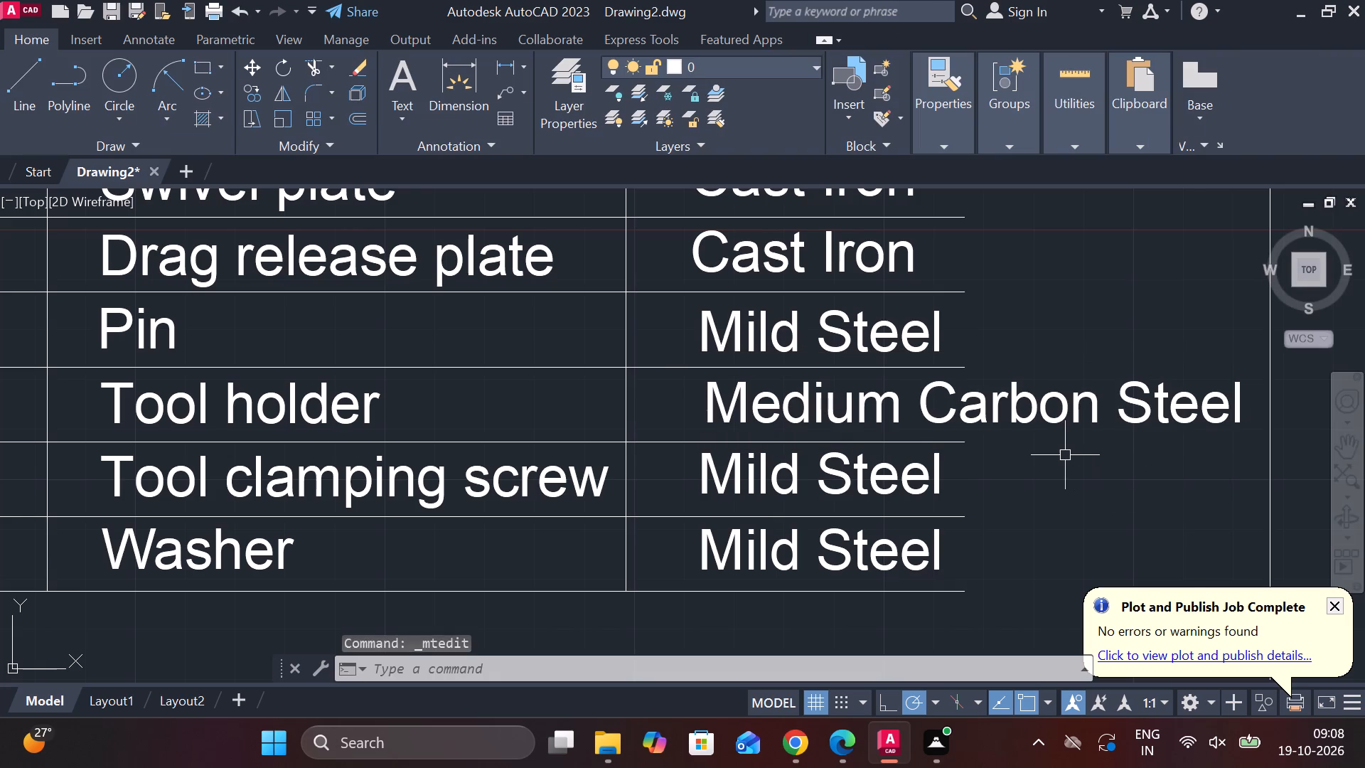
Extend the parts table's horizontal lines, except the one below the Pin row, to the vertical line beyond the MATERIAL column.
scroll(1065, 455, "down", 1)
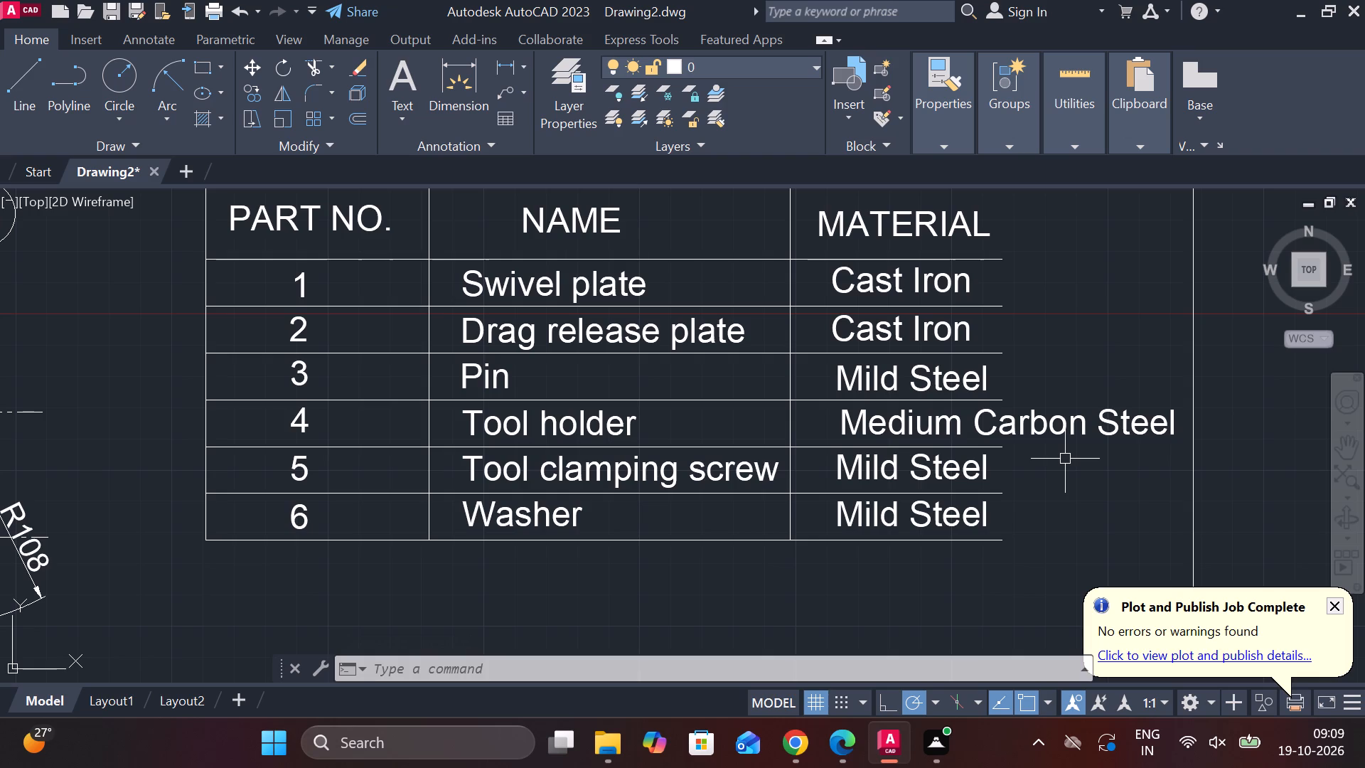
scroll(963, 484, "down", 1)
middle_click_drag(975, 484, 839, 466)
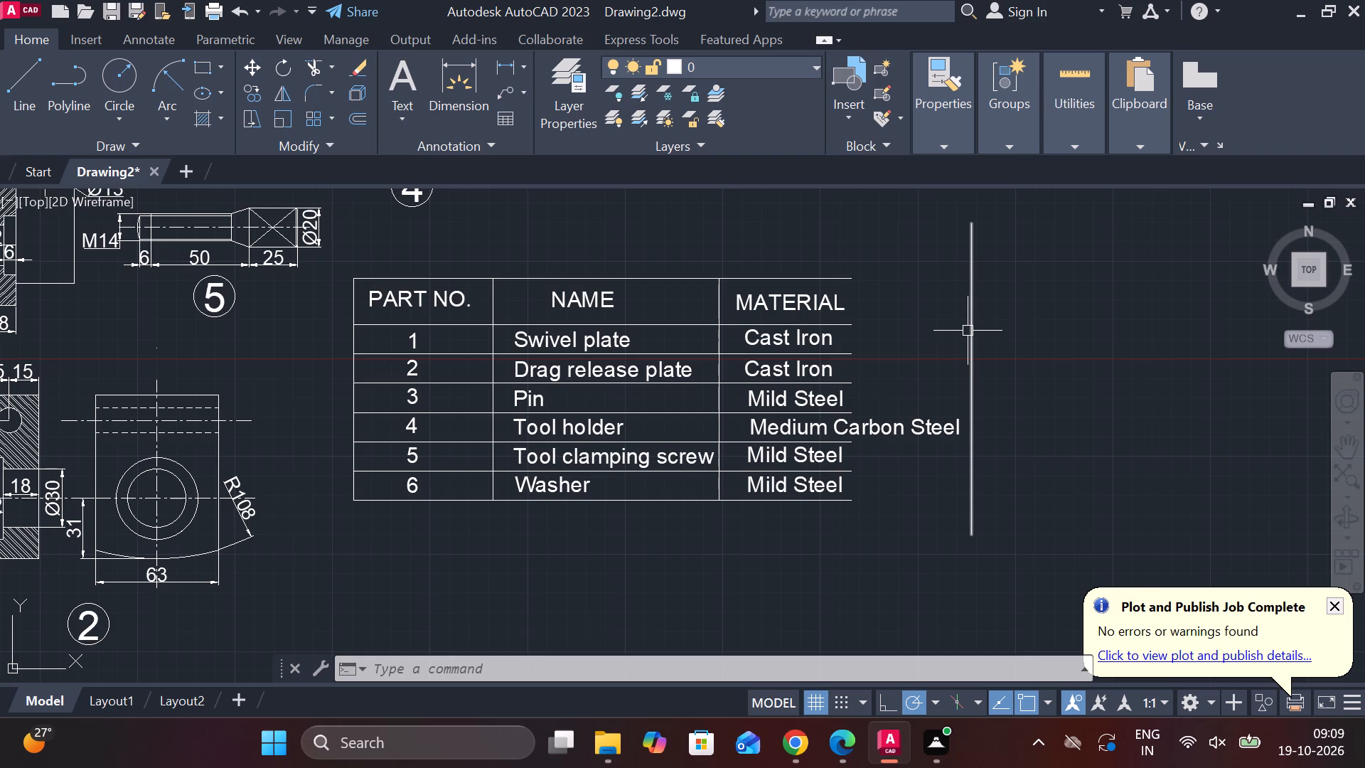
type("ex")
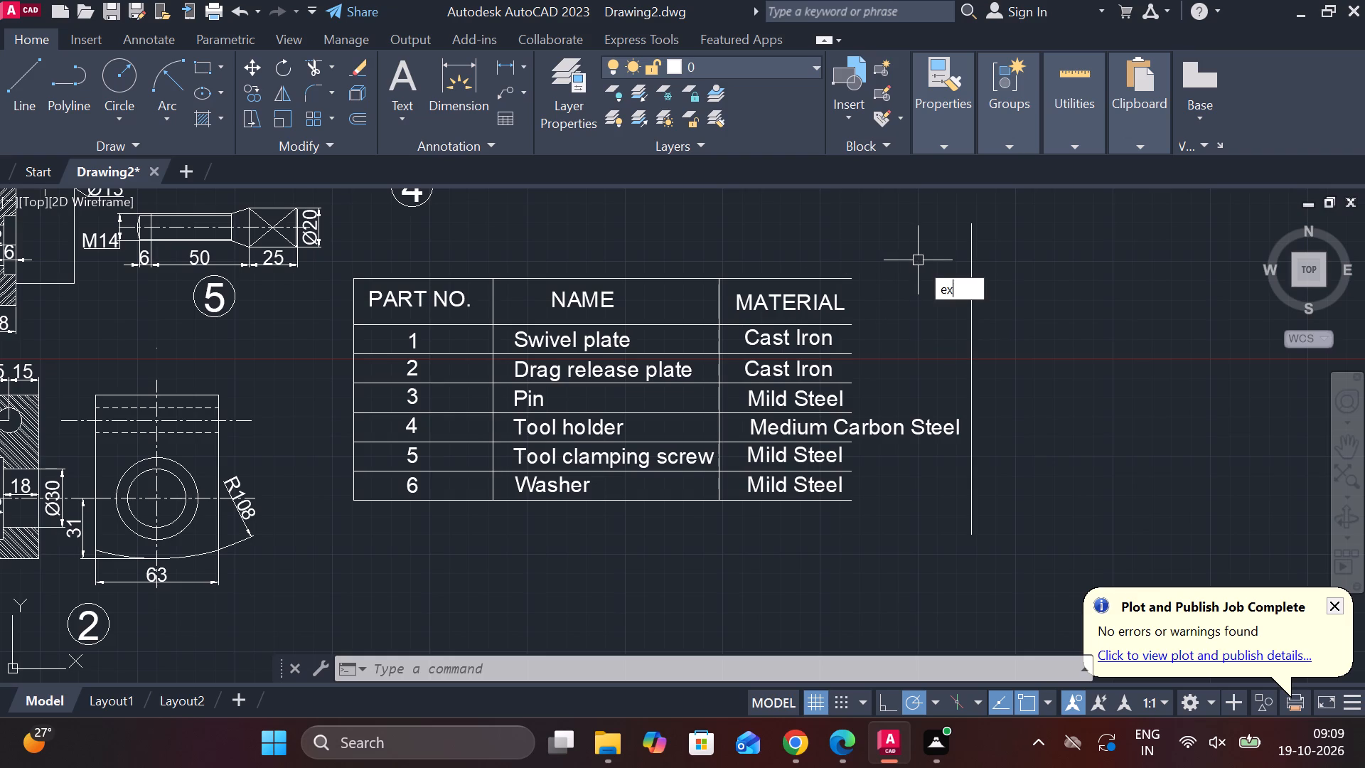
key("space")
left_click(810, 283)
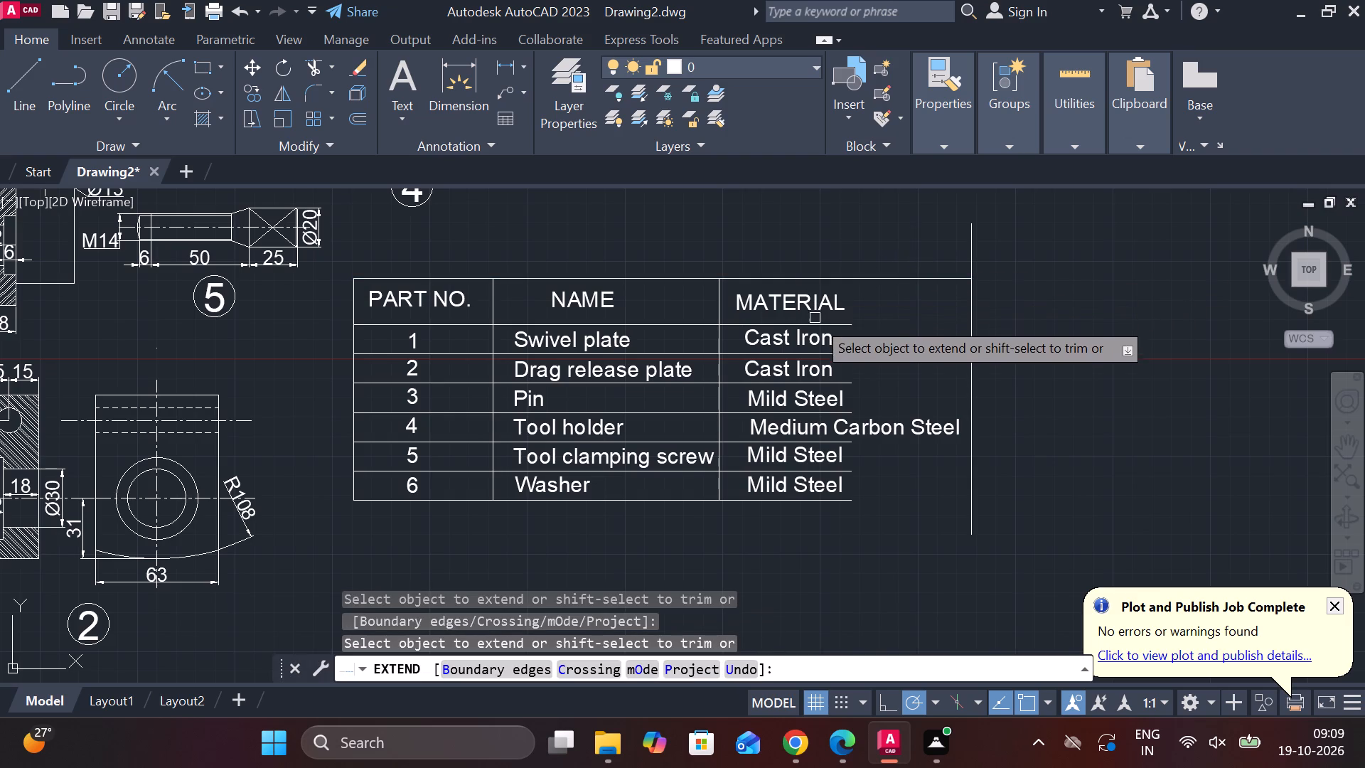
left_click(815, 328)
left_click(831, 352)
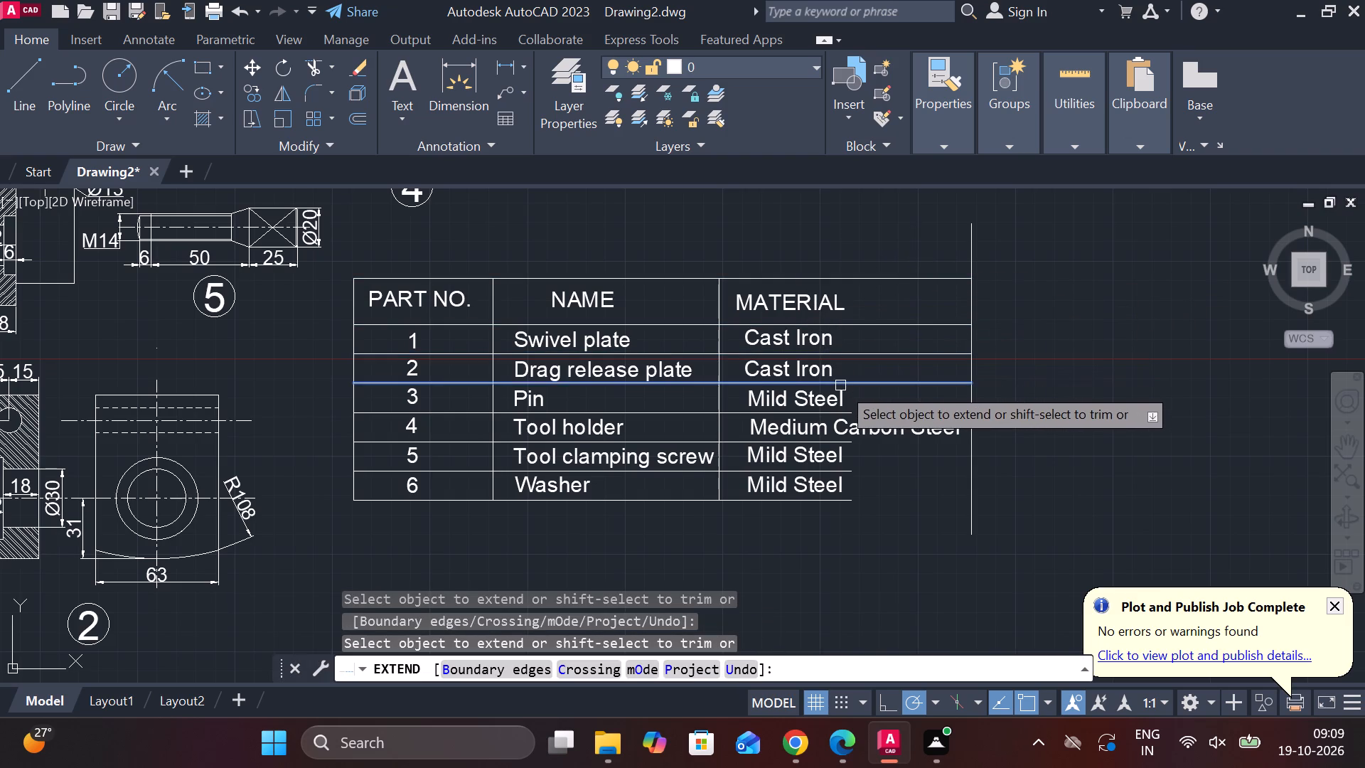
left_click(840, 385)
left_click(827, 447)
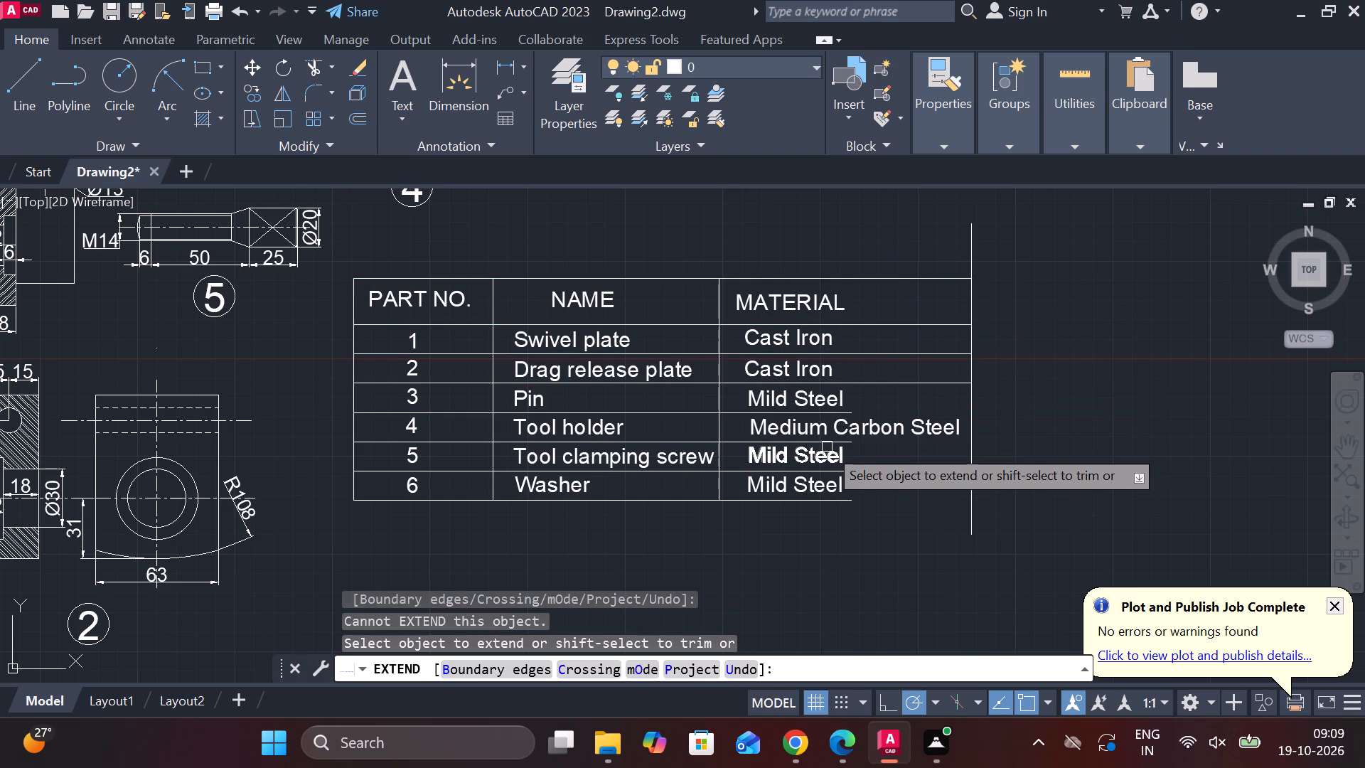
left_click(827, 444)
left_click(829, 472)
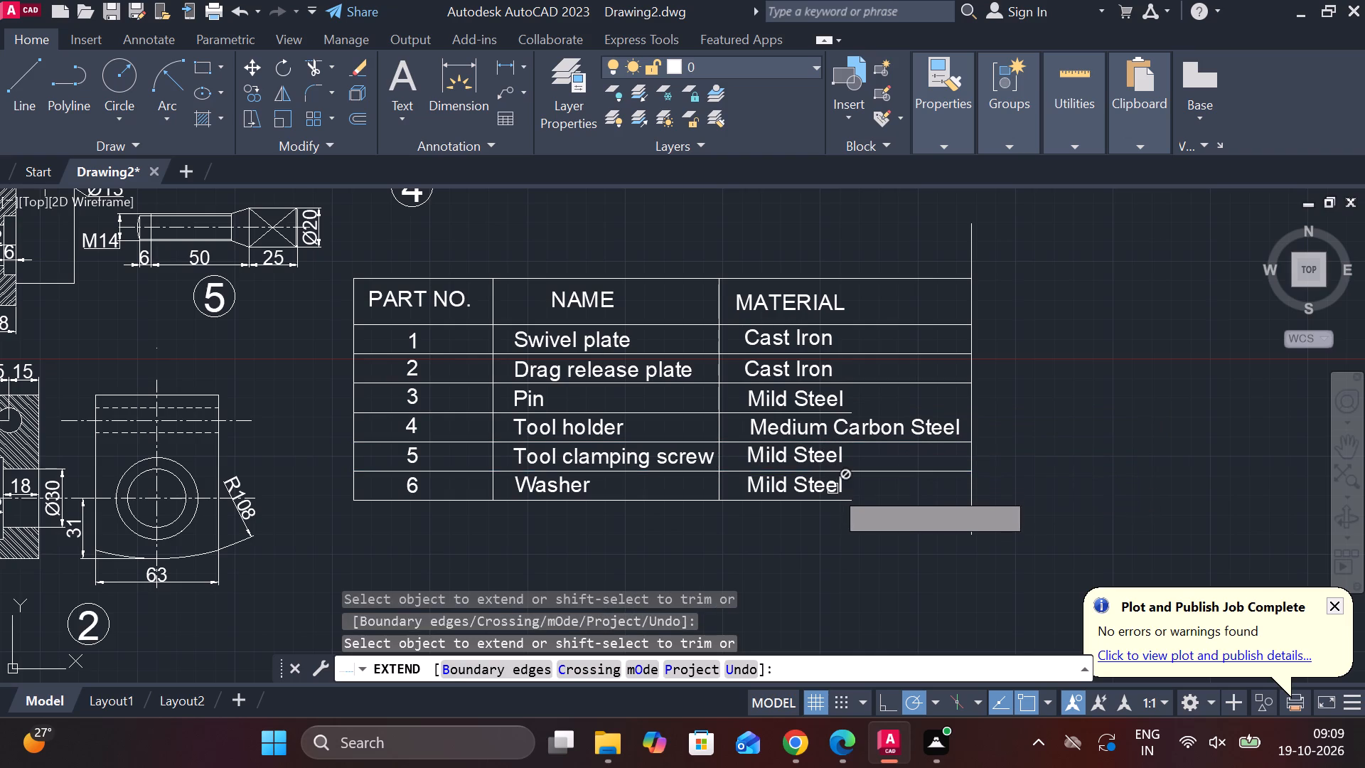
left_click(831, 501)
scroll(906, 500, "down", 2)
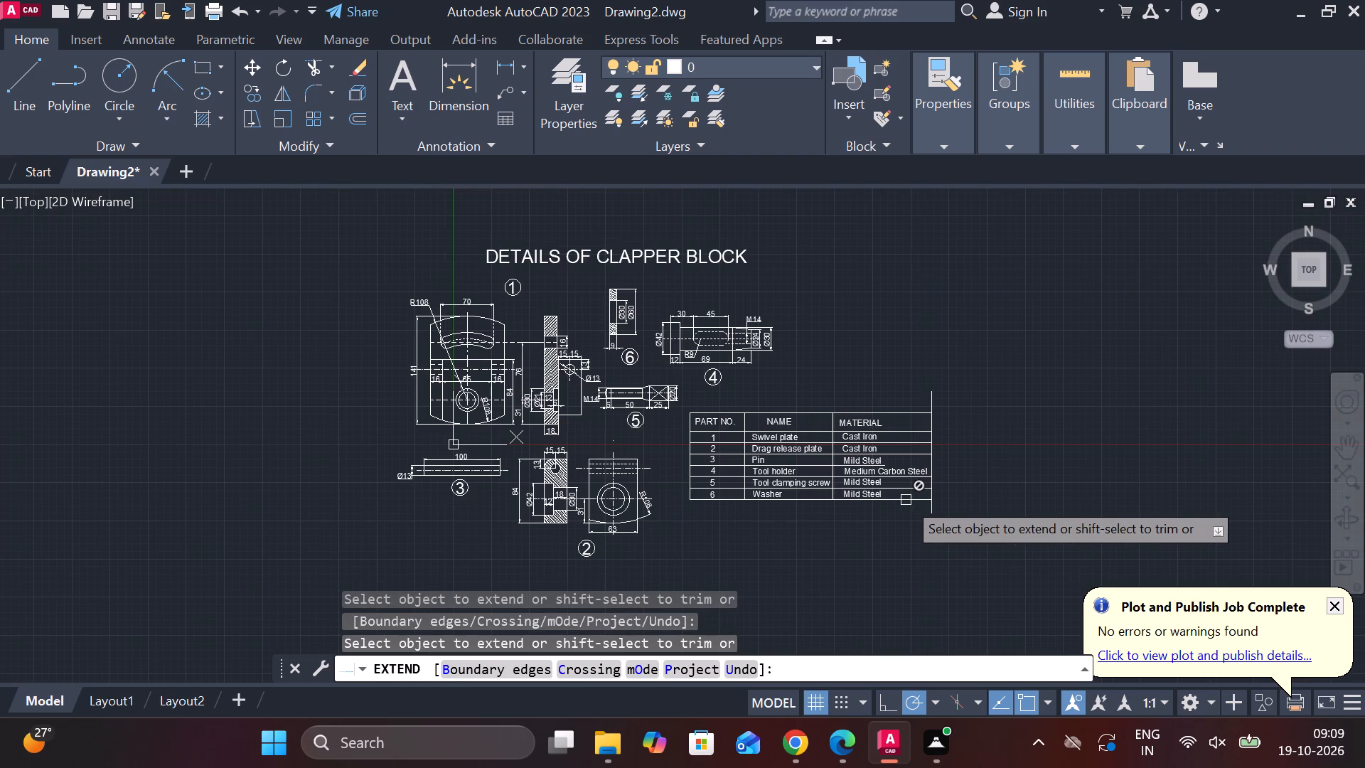
scroll(887, 527, "up", 1)
middle_click_drag(887, 527, 722, 547)
key("Escape")
Trim the ends of the MATERIAL column's outer vertical line that project above and below the parts table.
type("tr")
key("space")
left_click(796, 338)
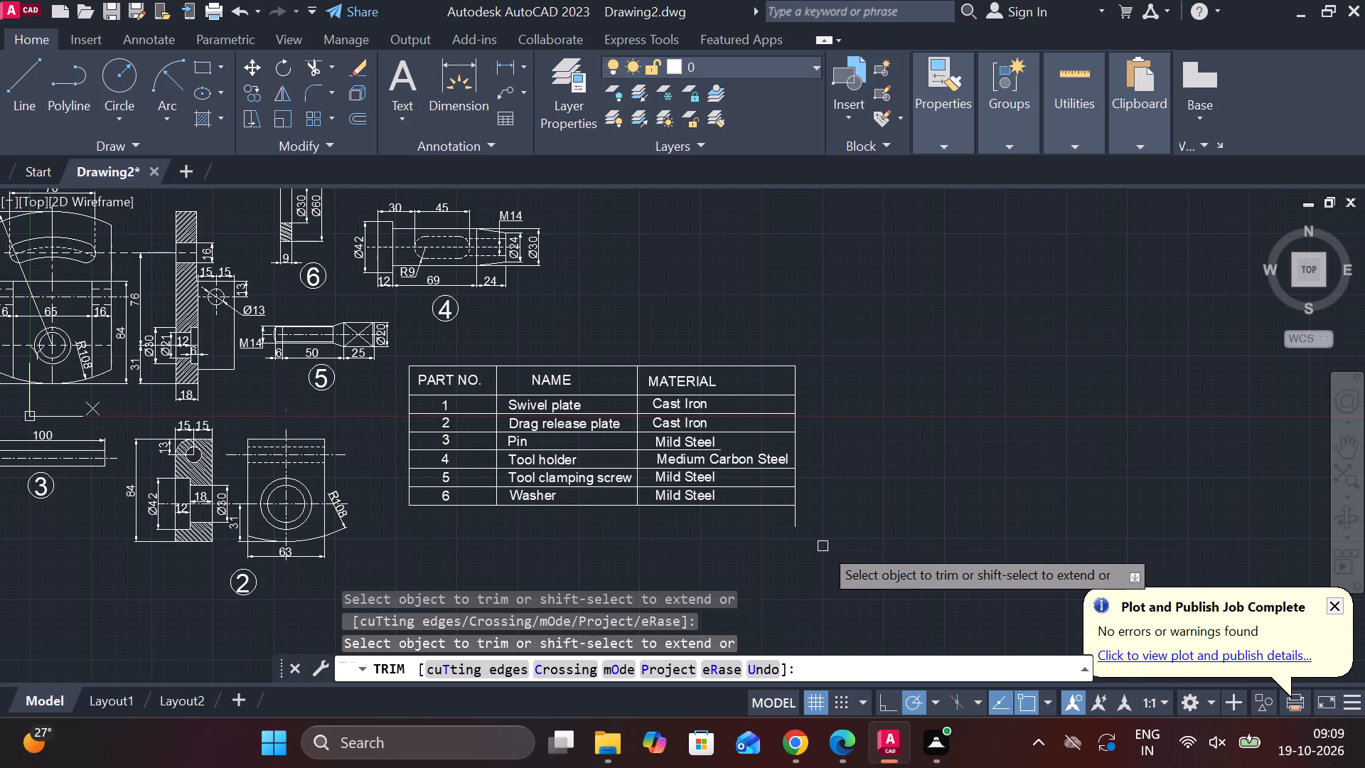
left_click(799, 525)
scroll(817, 470, "up", 2)
middle_click_drag(821, 463, 823, 481)
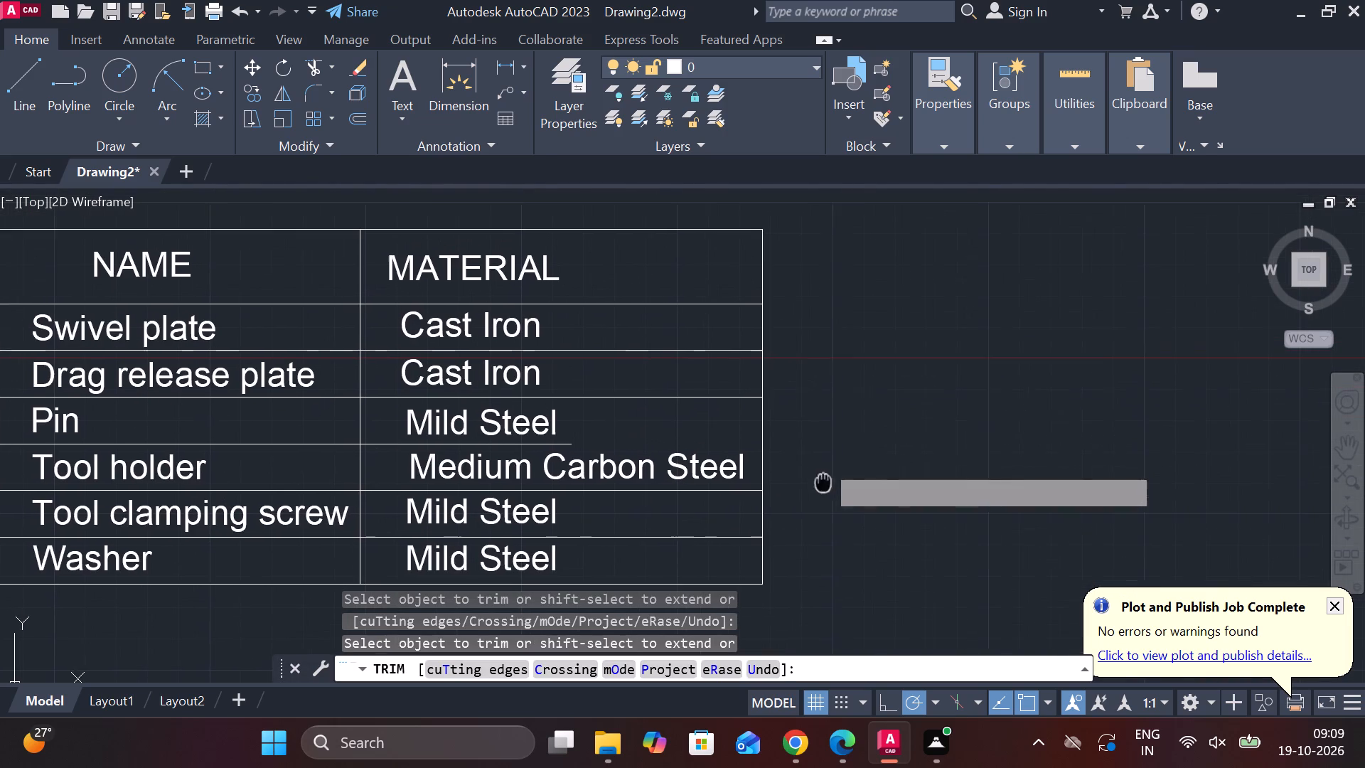
middle_click_drag(788, 321, 788, 328)
scroll(685, 310, "down", 1)
scroll(780, 306, "down", 1)
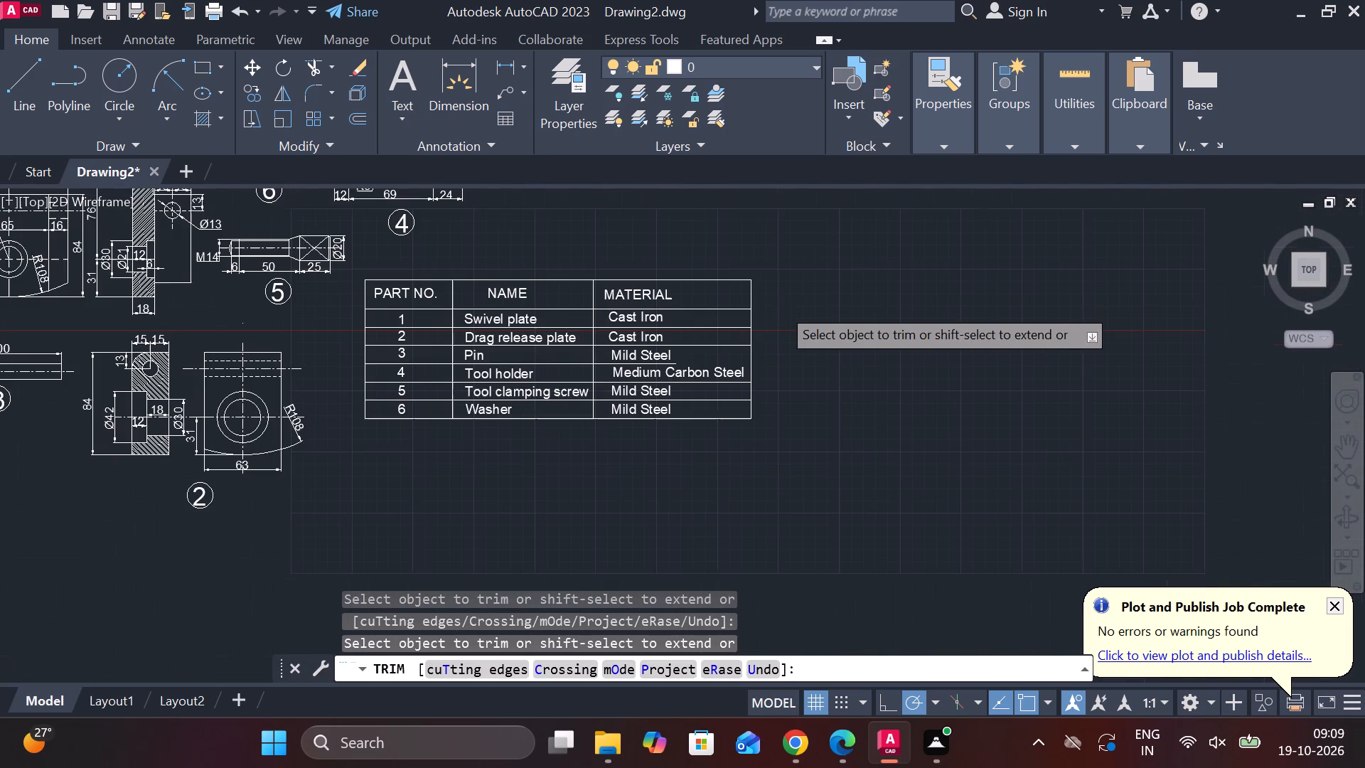
key("Escape")
Move the MATERIAL heading horizontally about 26.6 units towards the middle of its widened column.
double_click(648, 290)
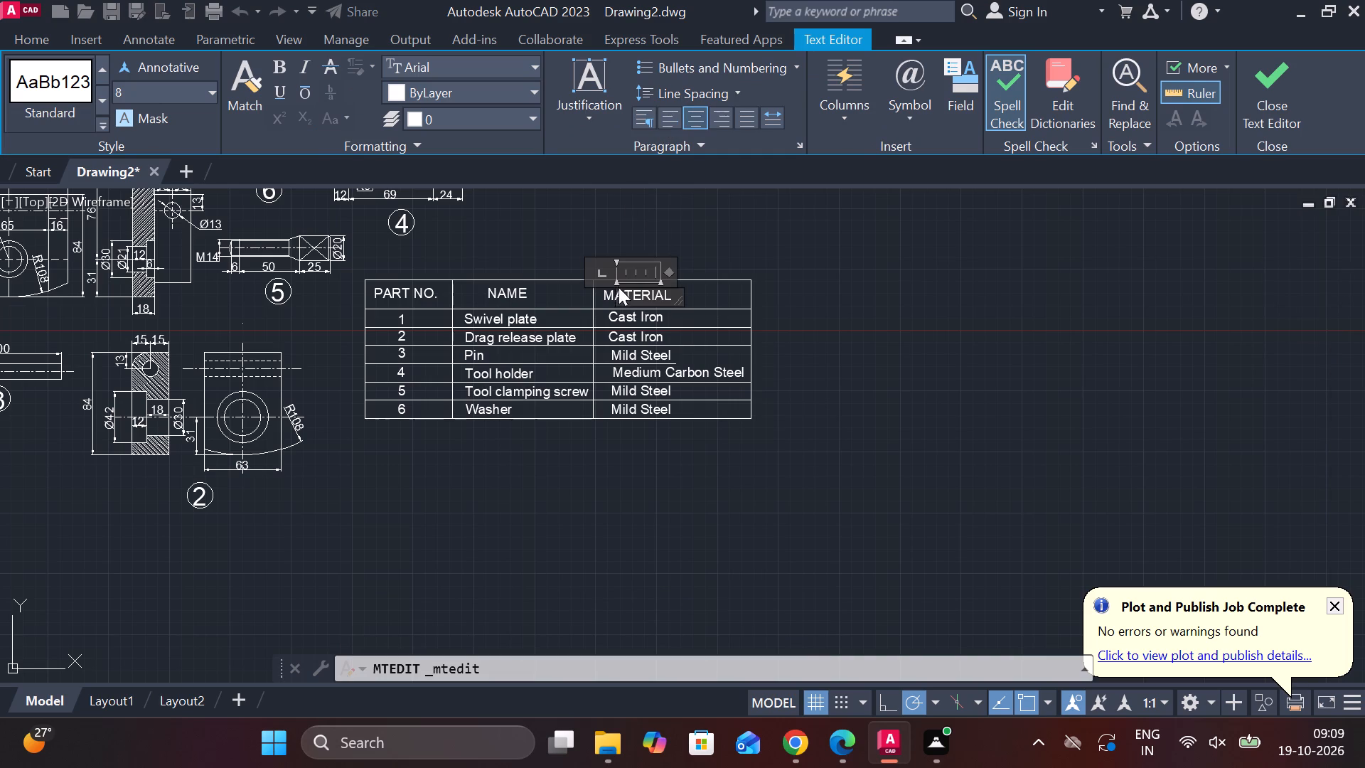
key("Escape")
scroll(629, 289, "up", 2)
left_click(620, 305)
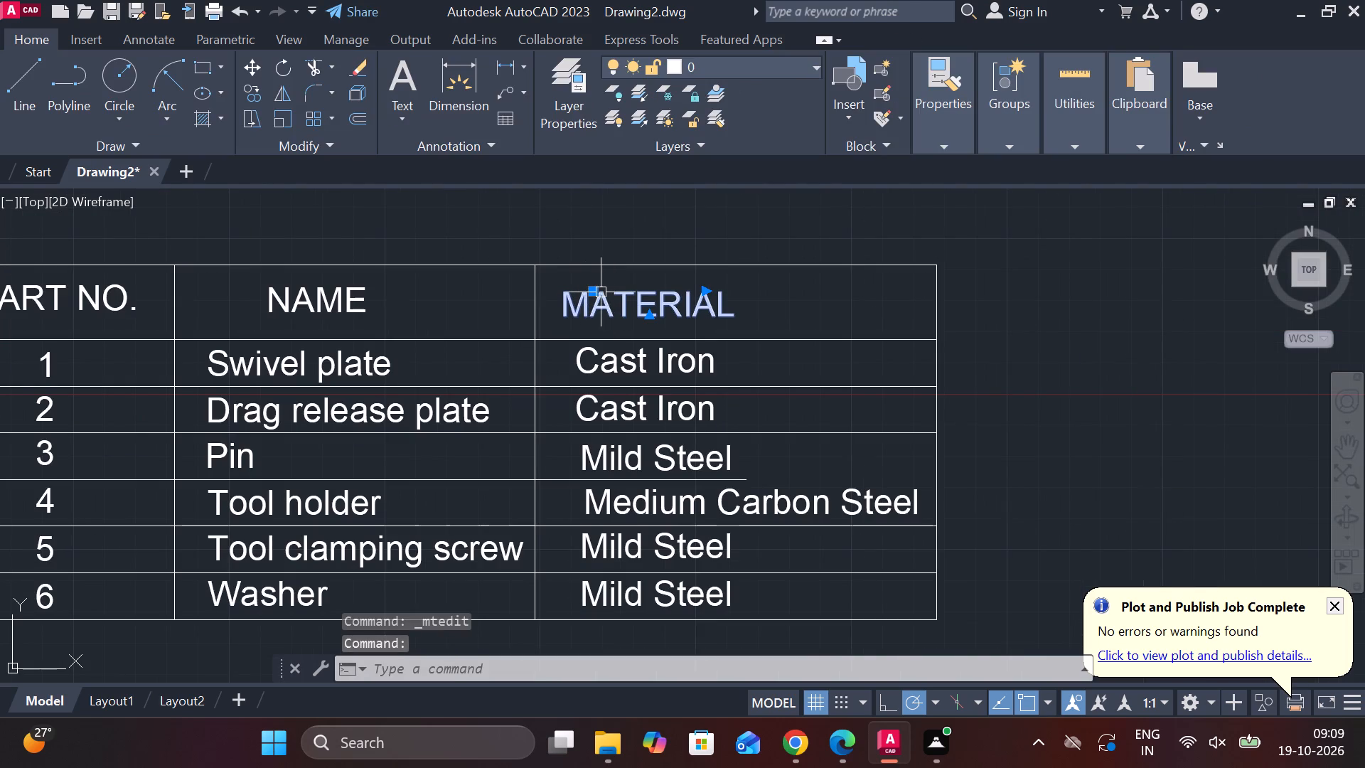
left_click(593, 290)
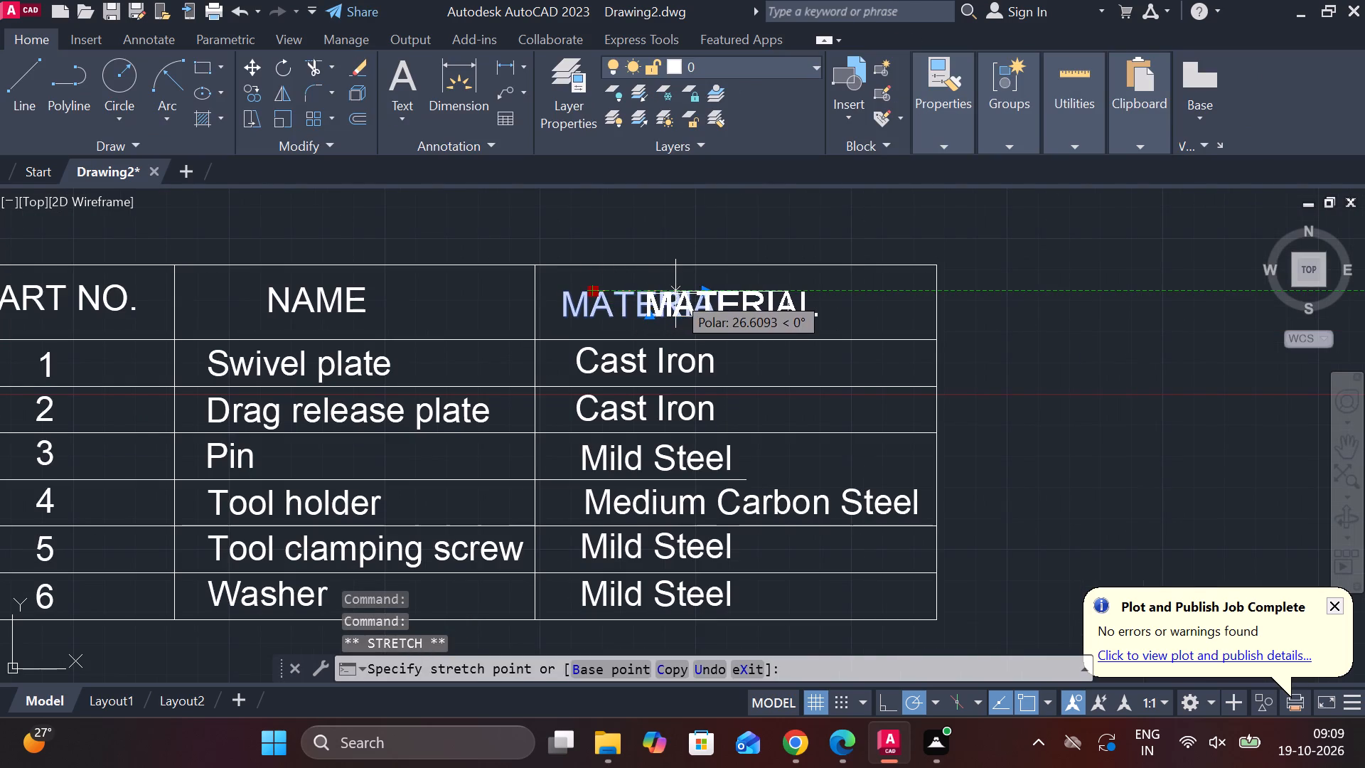
left_click(675, 294)
key("Escape")
Add the centred multiline text QUANTITY at height 8, just outside the table, level with the MATERIAL heading.
scroll(877, 402, "down", 1)
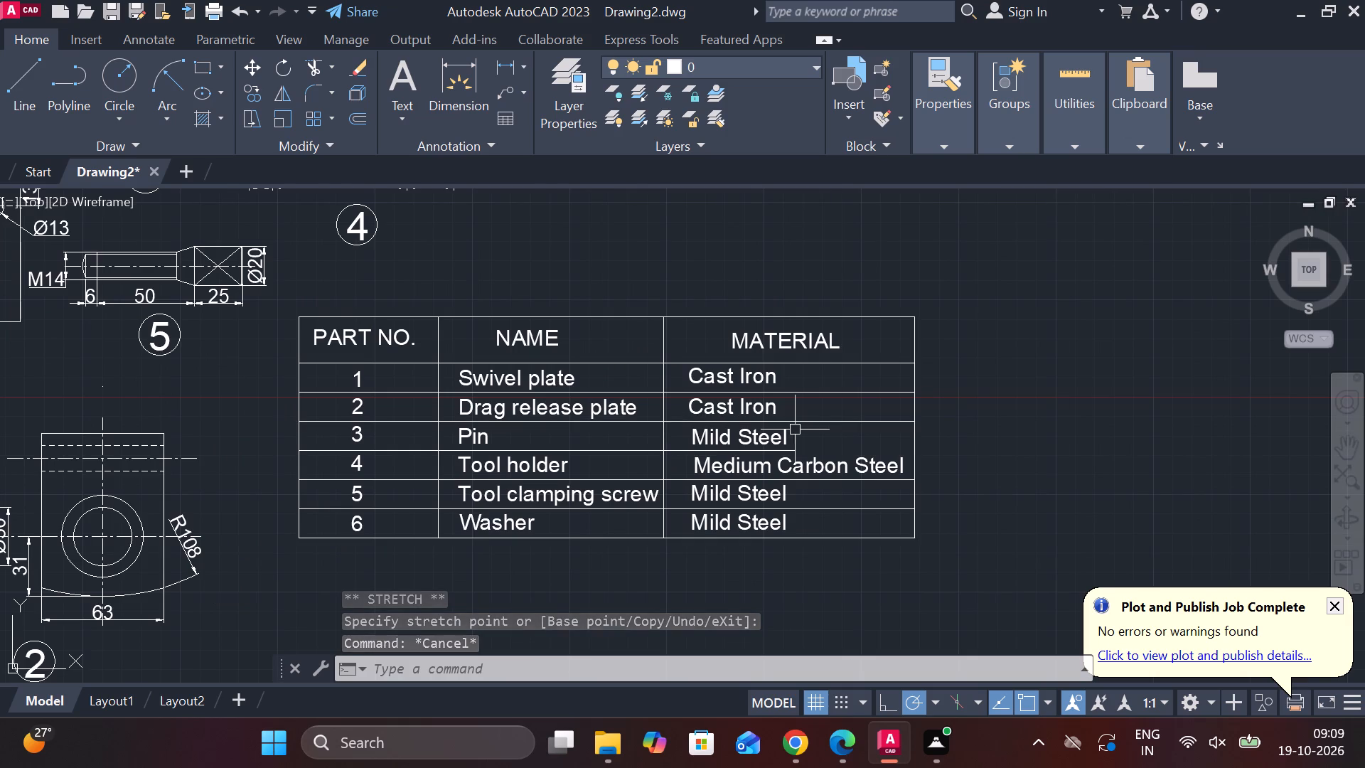
middle_click_drag(935, 430, 781, 432)
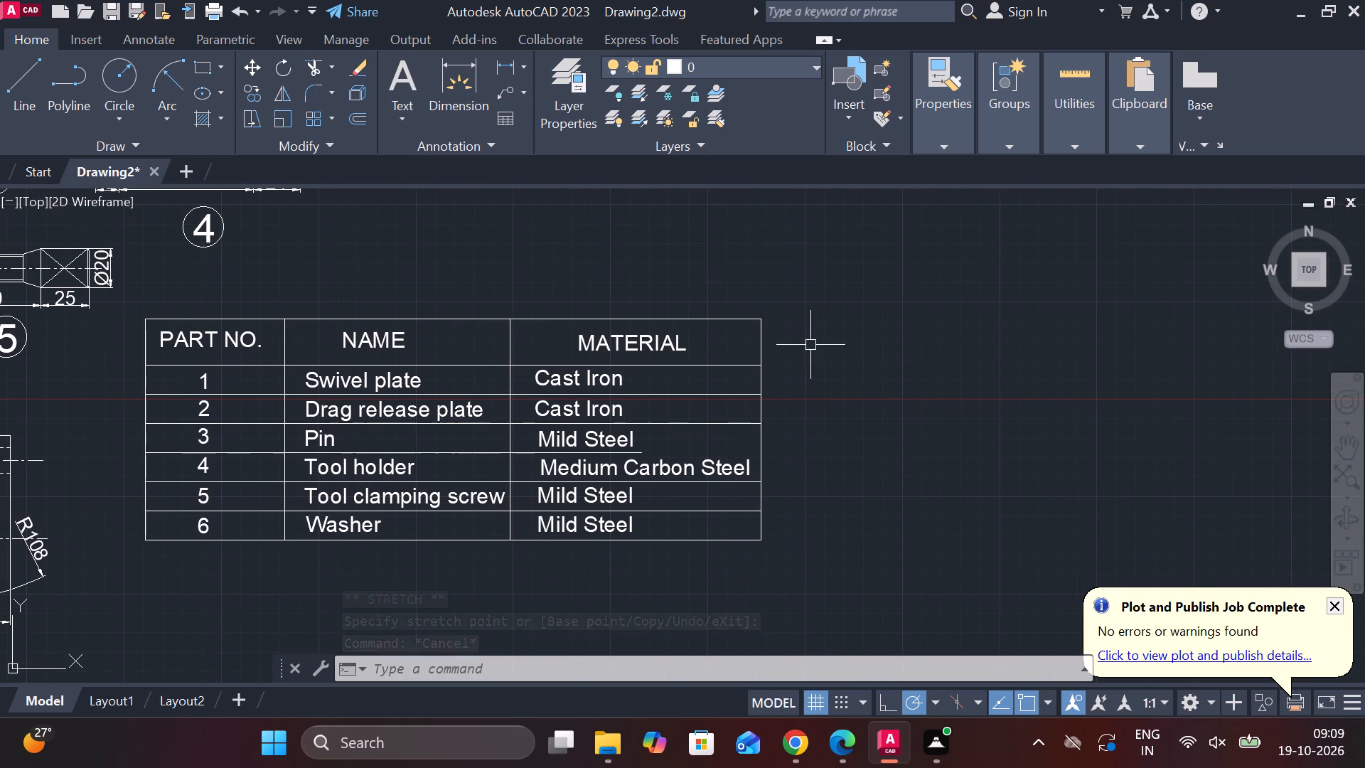
scroll(582, 353, "down", 2)
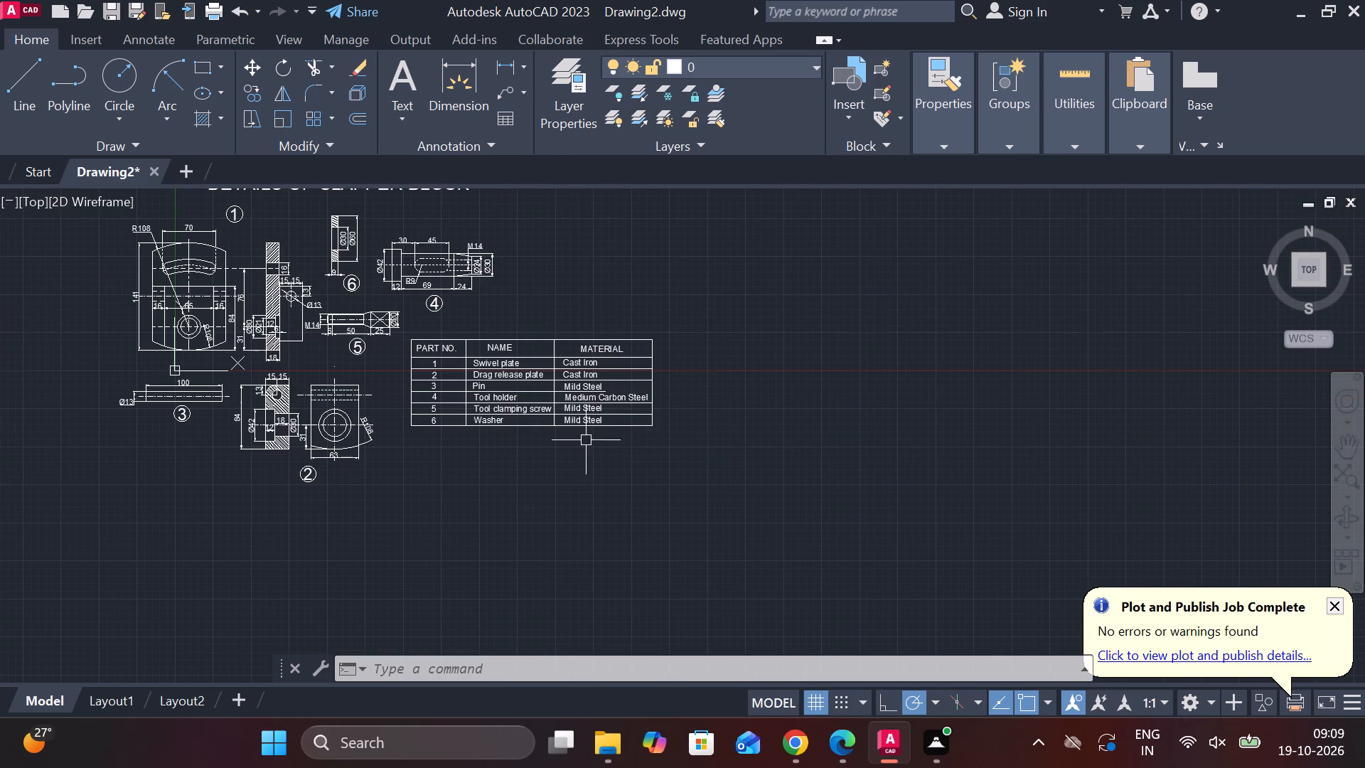
scroll(501, 369, "up", 1)
middle_click_drag(504, 368, 545, 395)
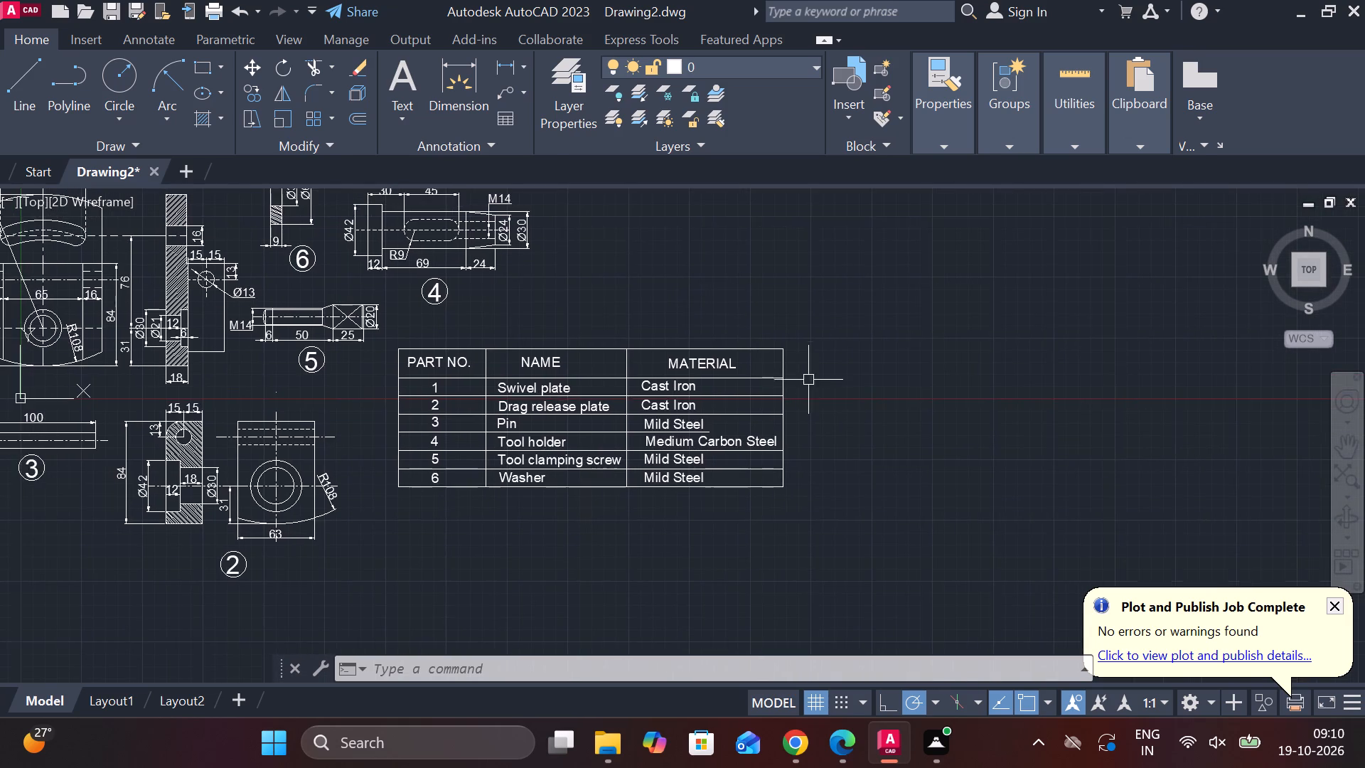
scroll(830, 359, "up", 2)
middle_click_drag(828, 363, 804, 362)
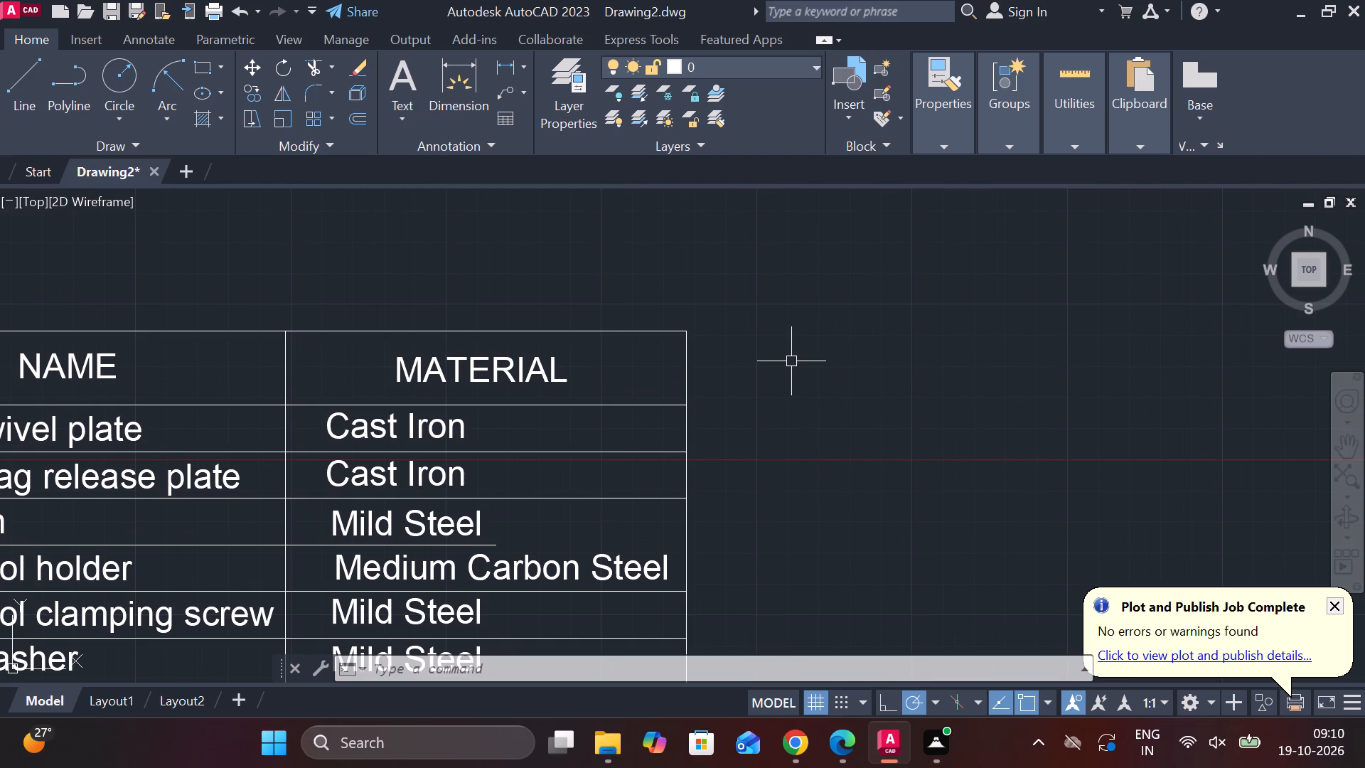
type("mt")
key("space")
scroll(763, 366, "up", 1)
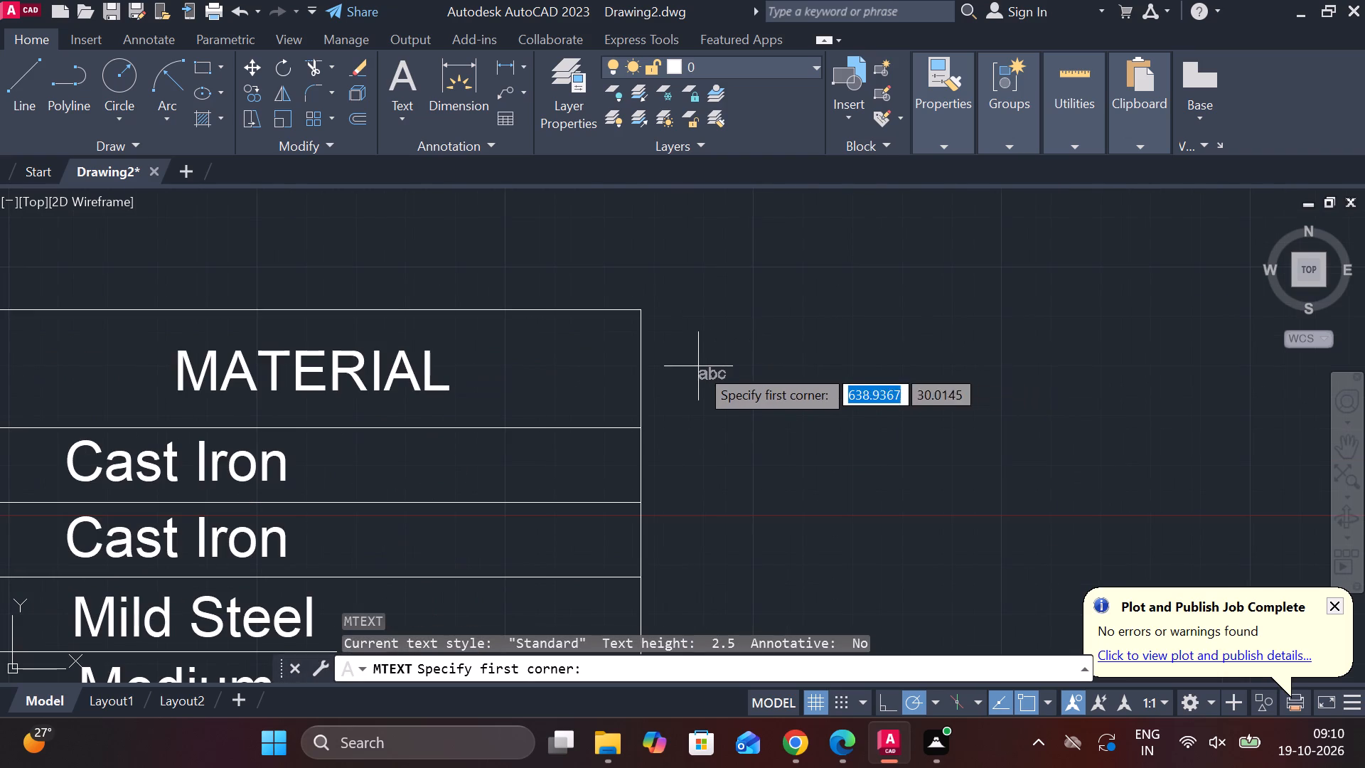
left_click(685, 350)
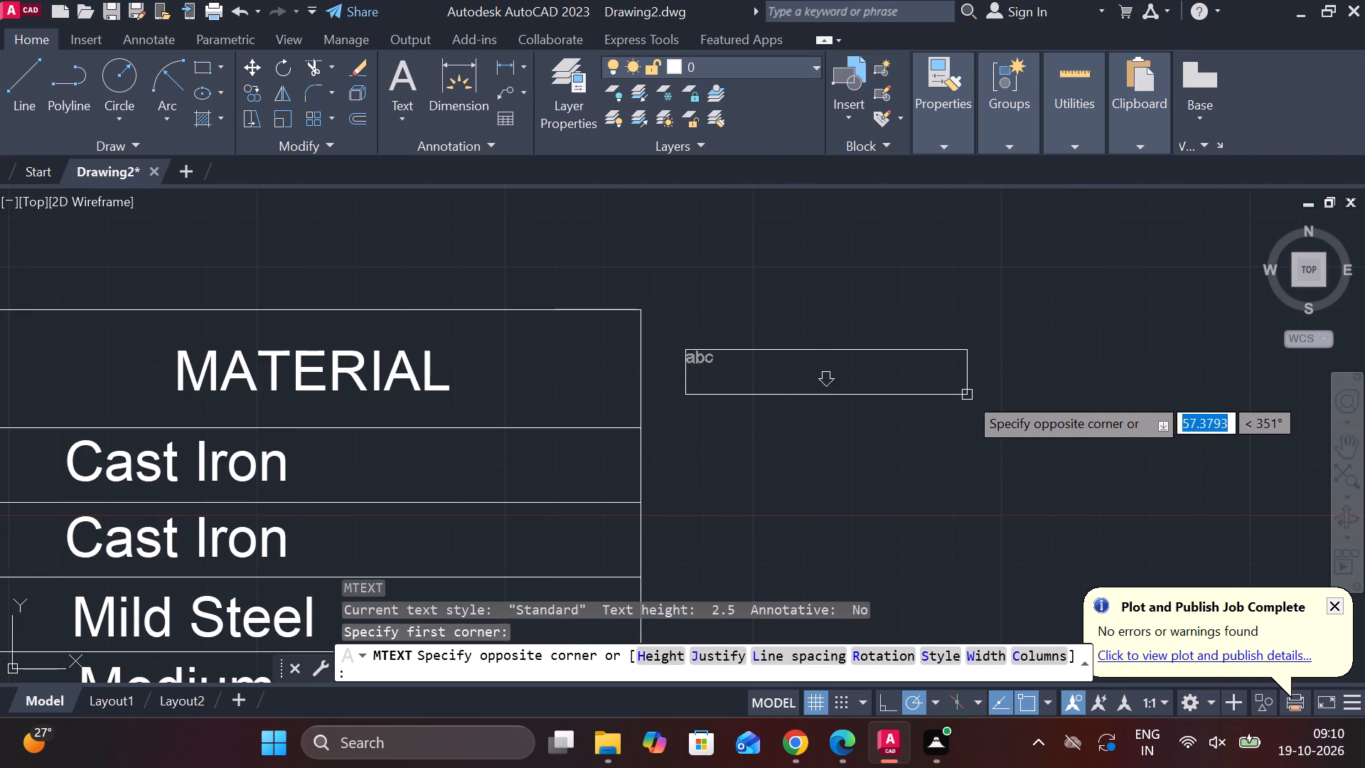
left_click(983, 395)
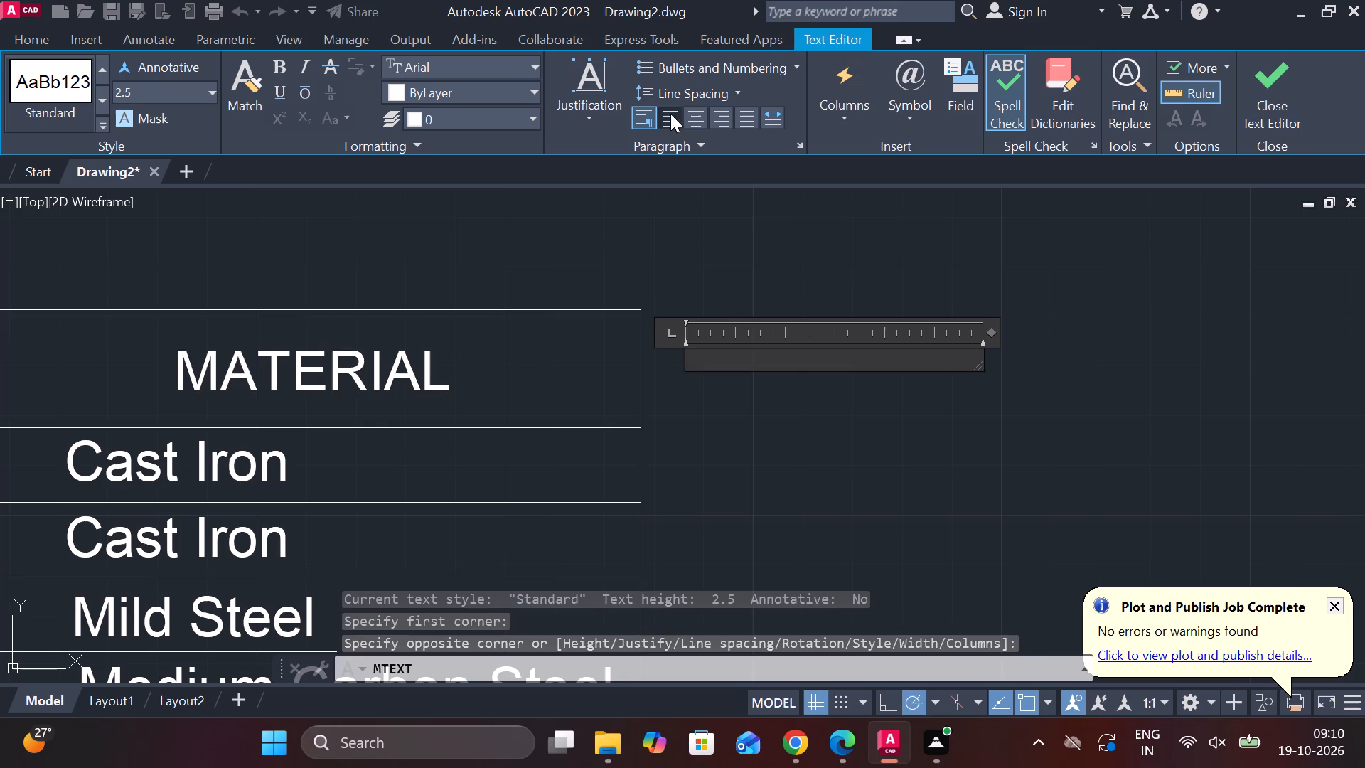
left_click(690, 114)
key("q")
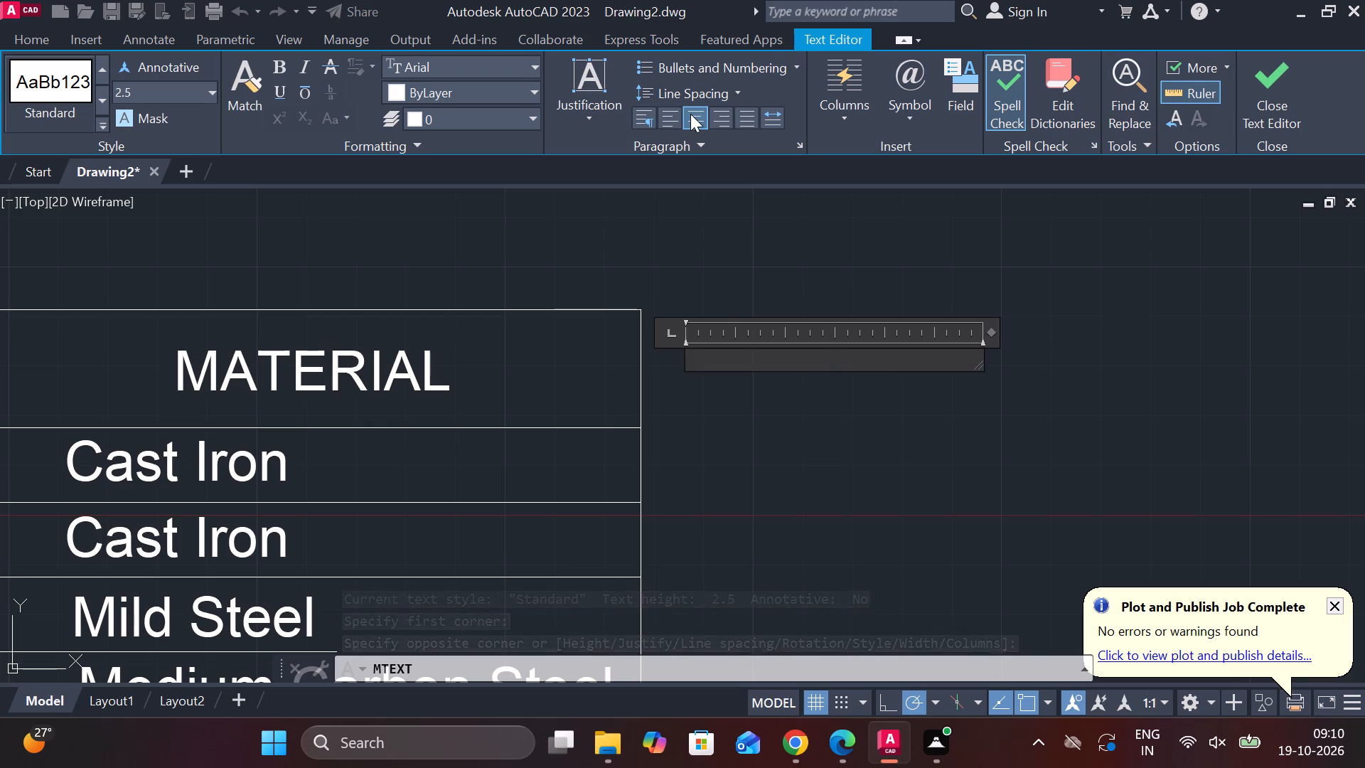
left_click(159, 84)
key("8")
key("Return")
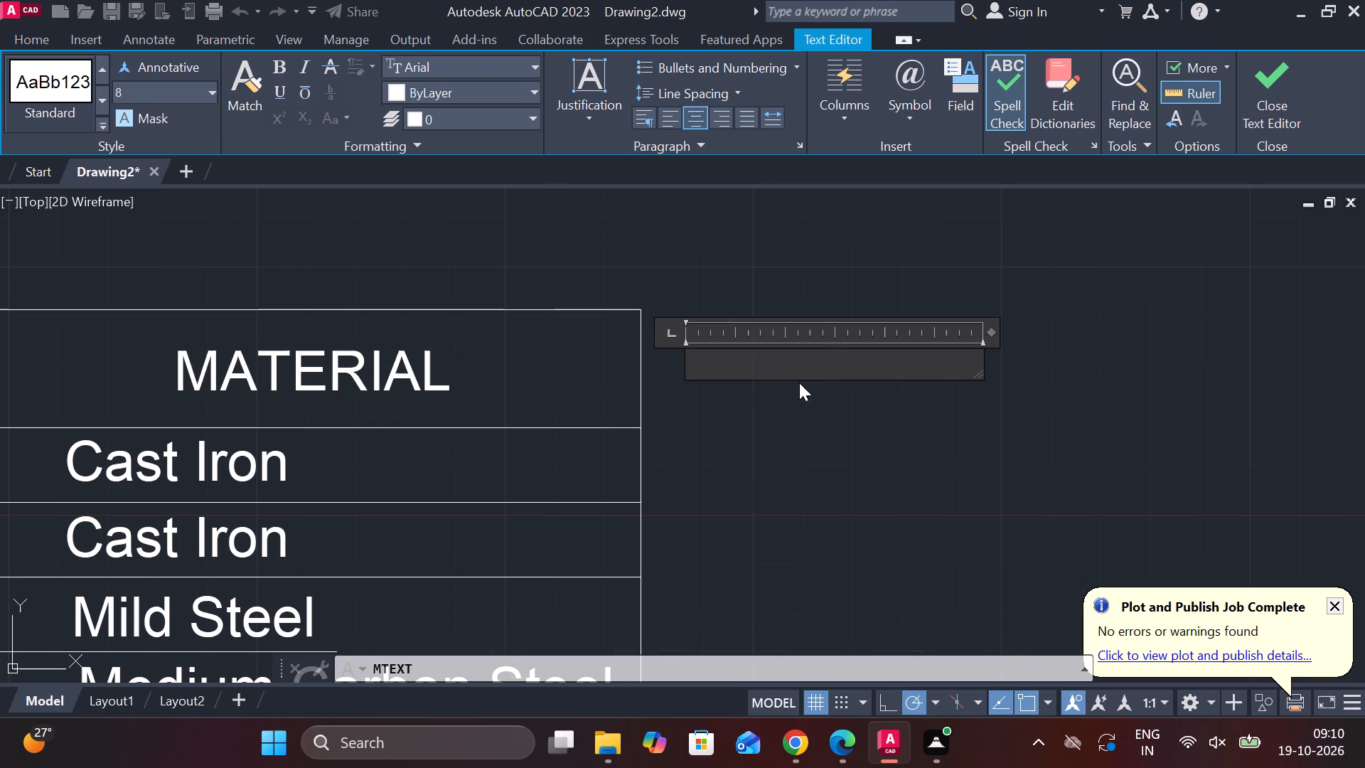
key("q")
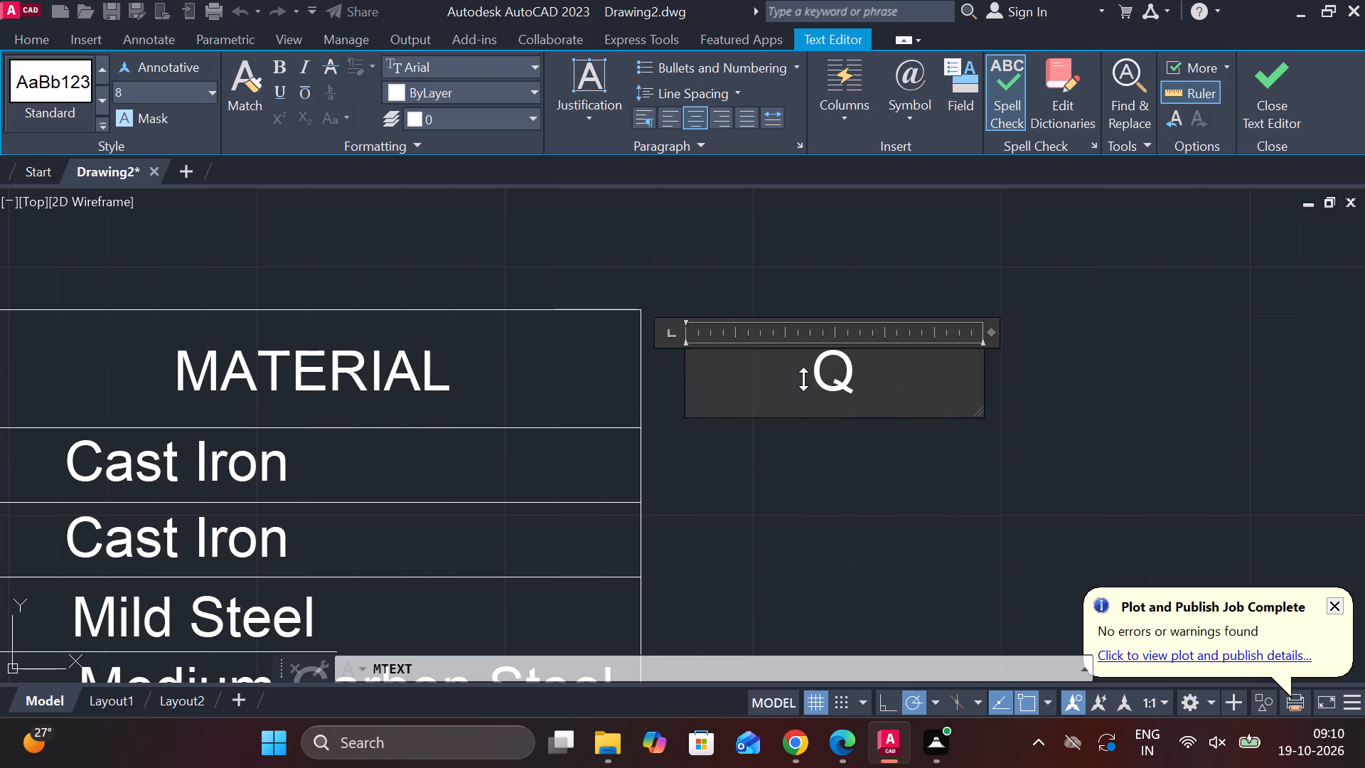
key("u")
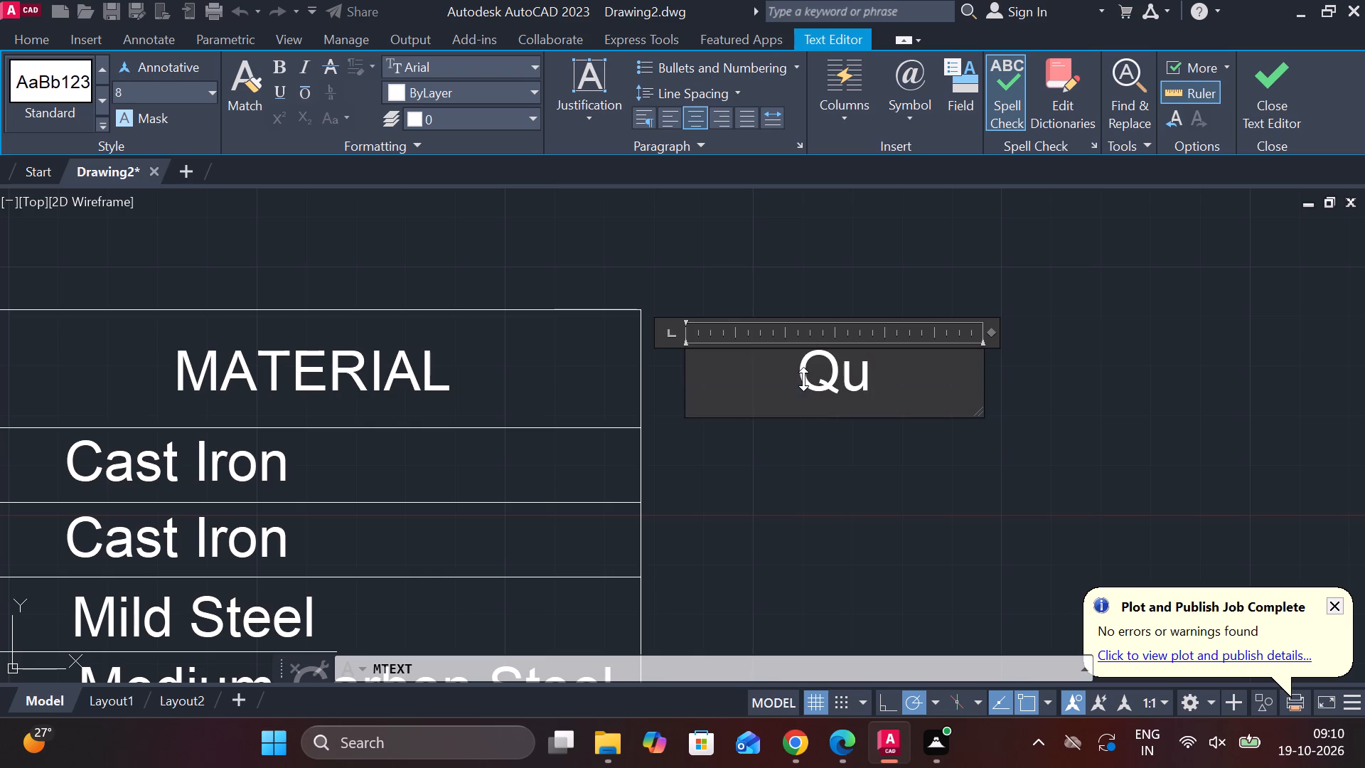
key("BackSpace")
type("UANT")
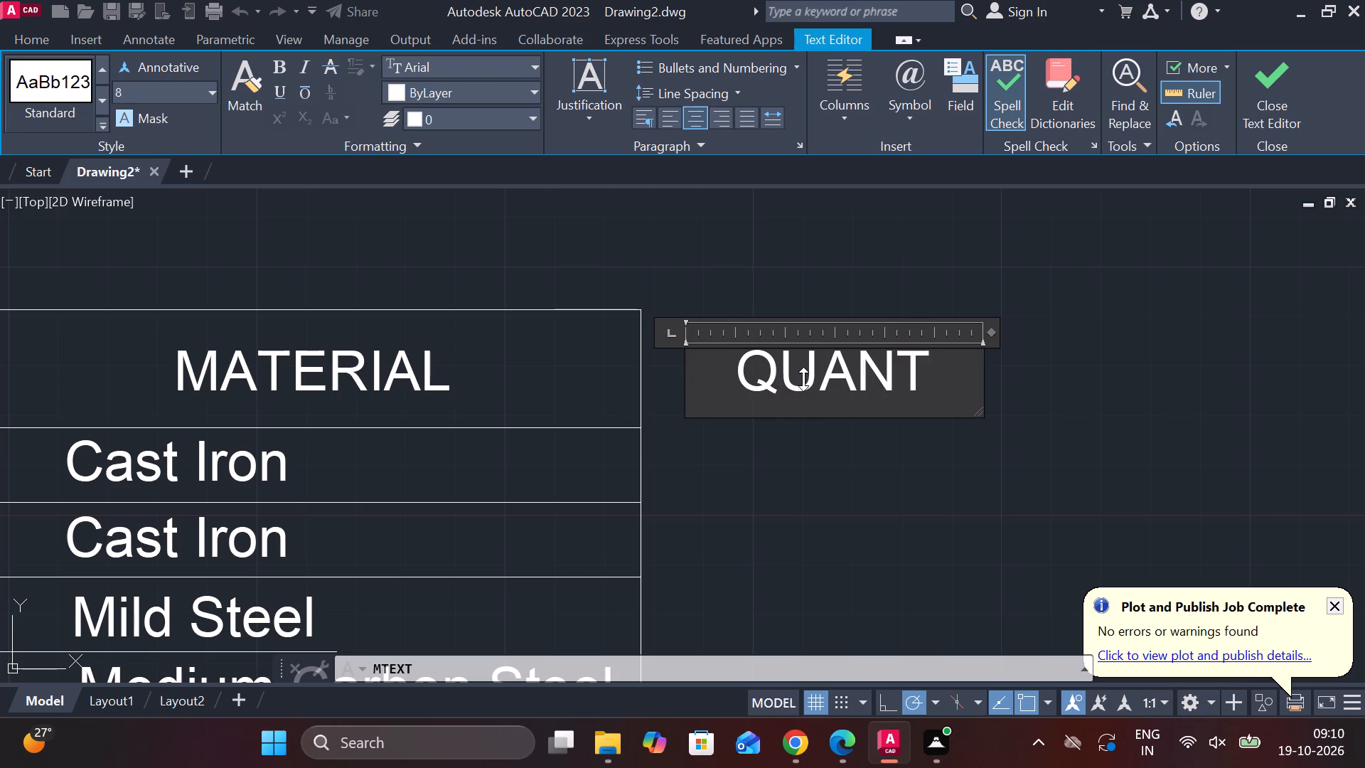
type("ITY")
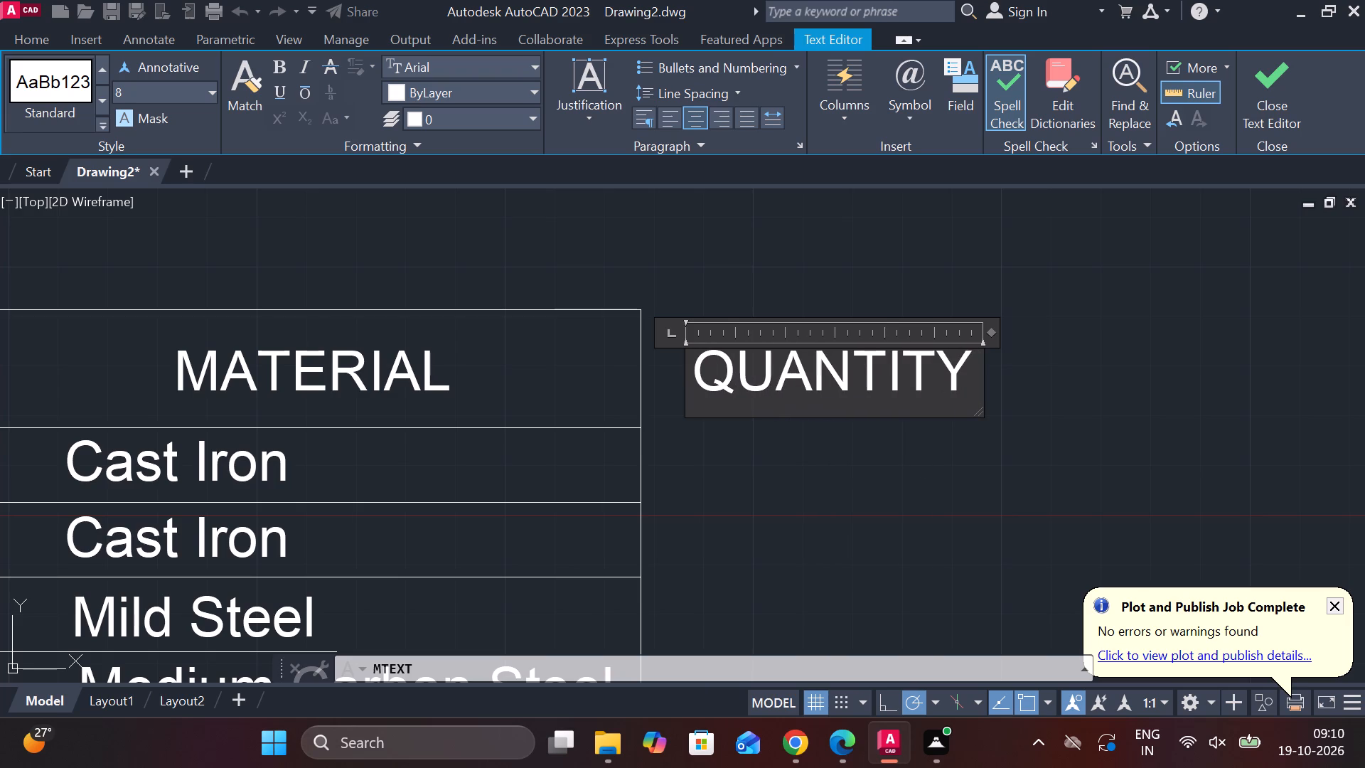
left_click(1273, 98)
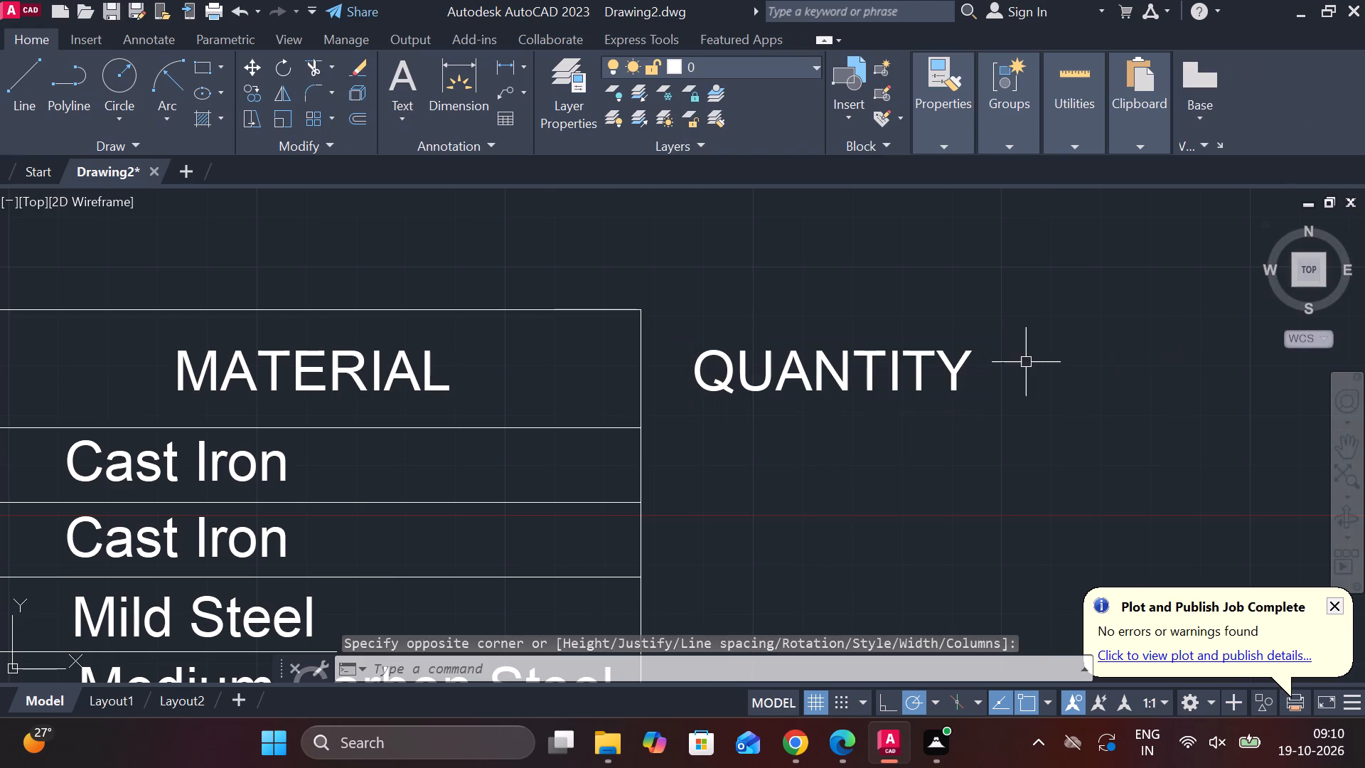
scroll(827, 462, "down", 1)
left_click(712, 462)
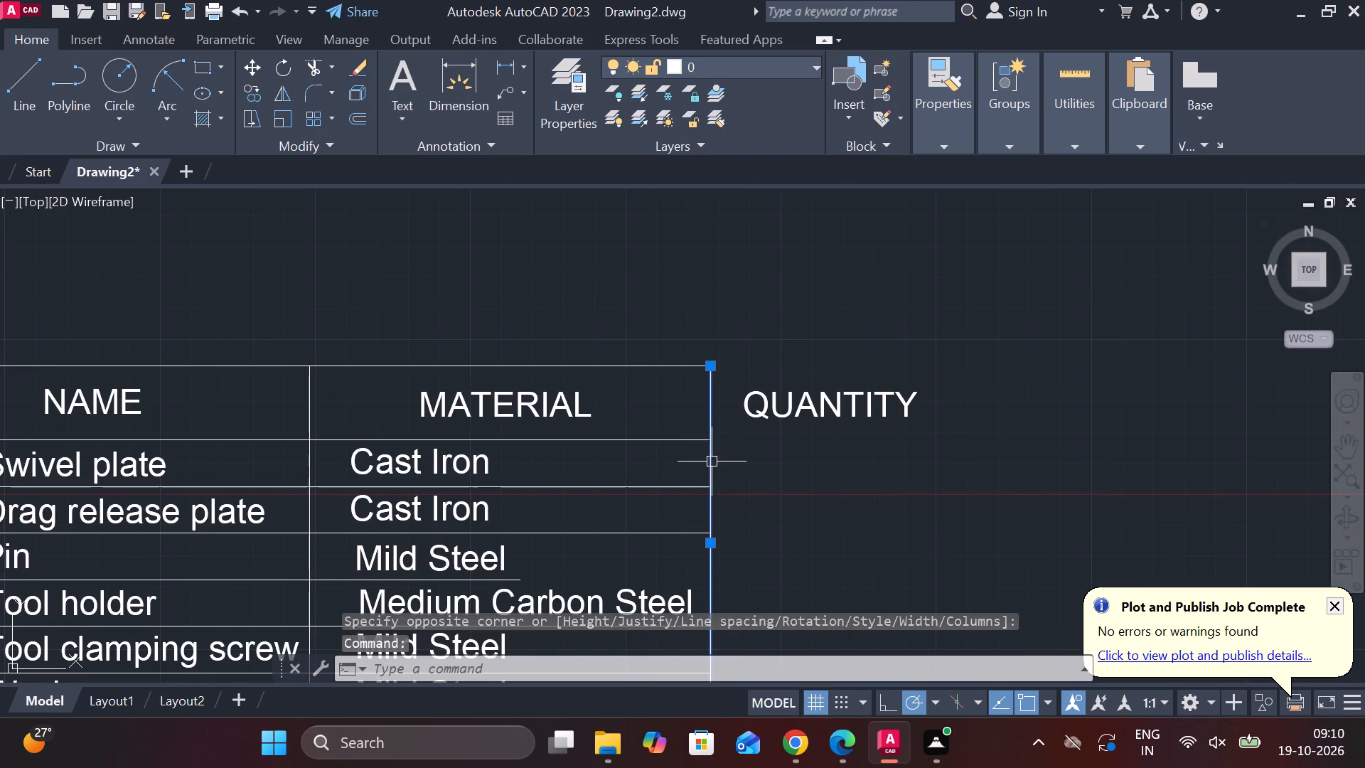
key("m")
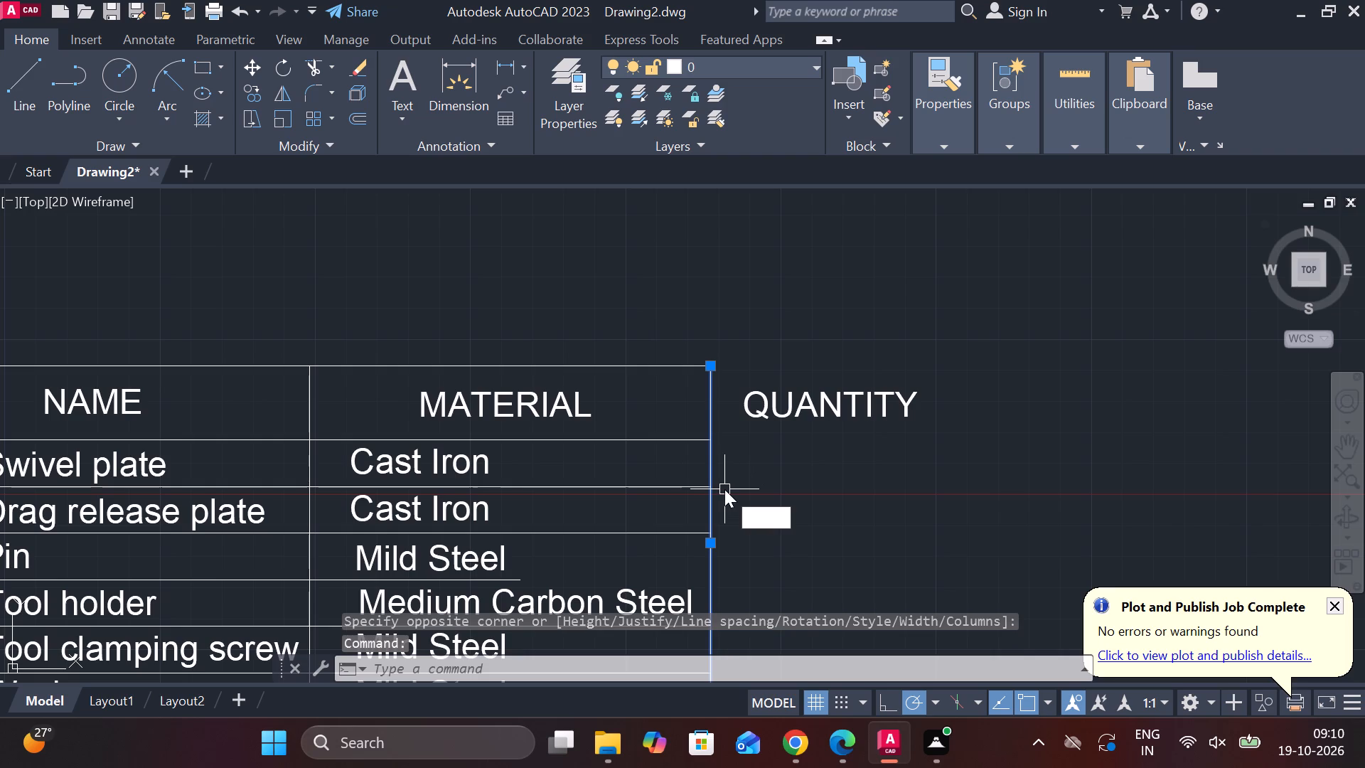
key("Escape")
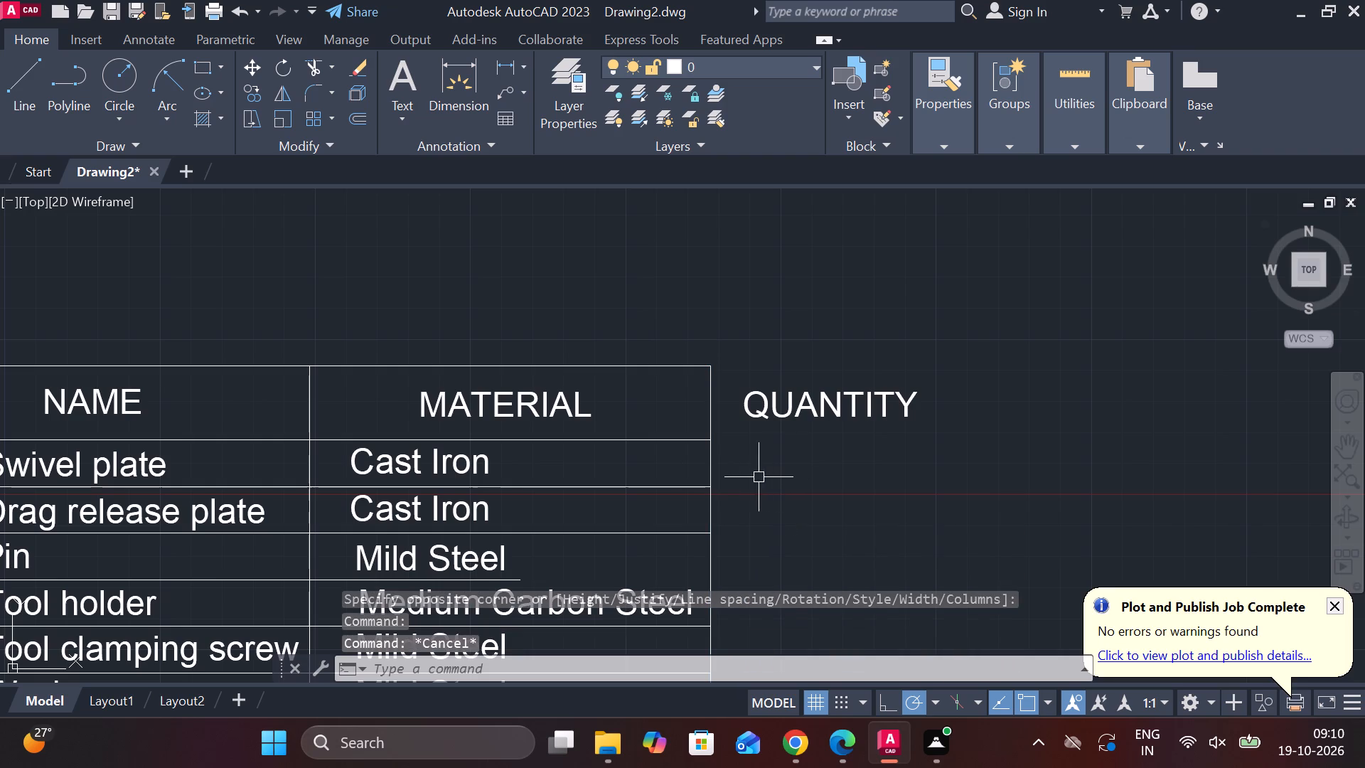
Offset the MATERIAL column's outer vertical line about 70 units outward, past the QUANTITY heading.
left_click(708, 458)
key("o")
key("Return")
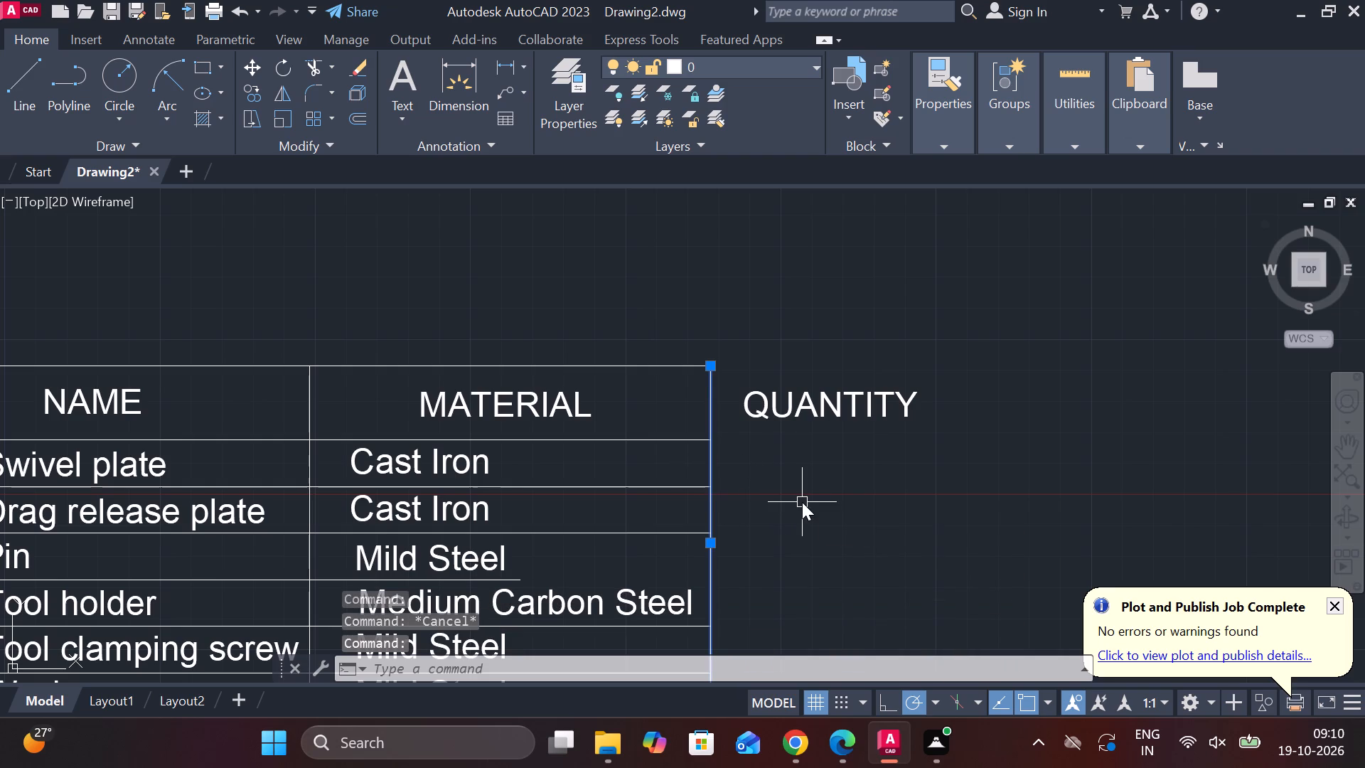
key("Return")
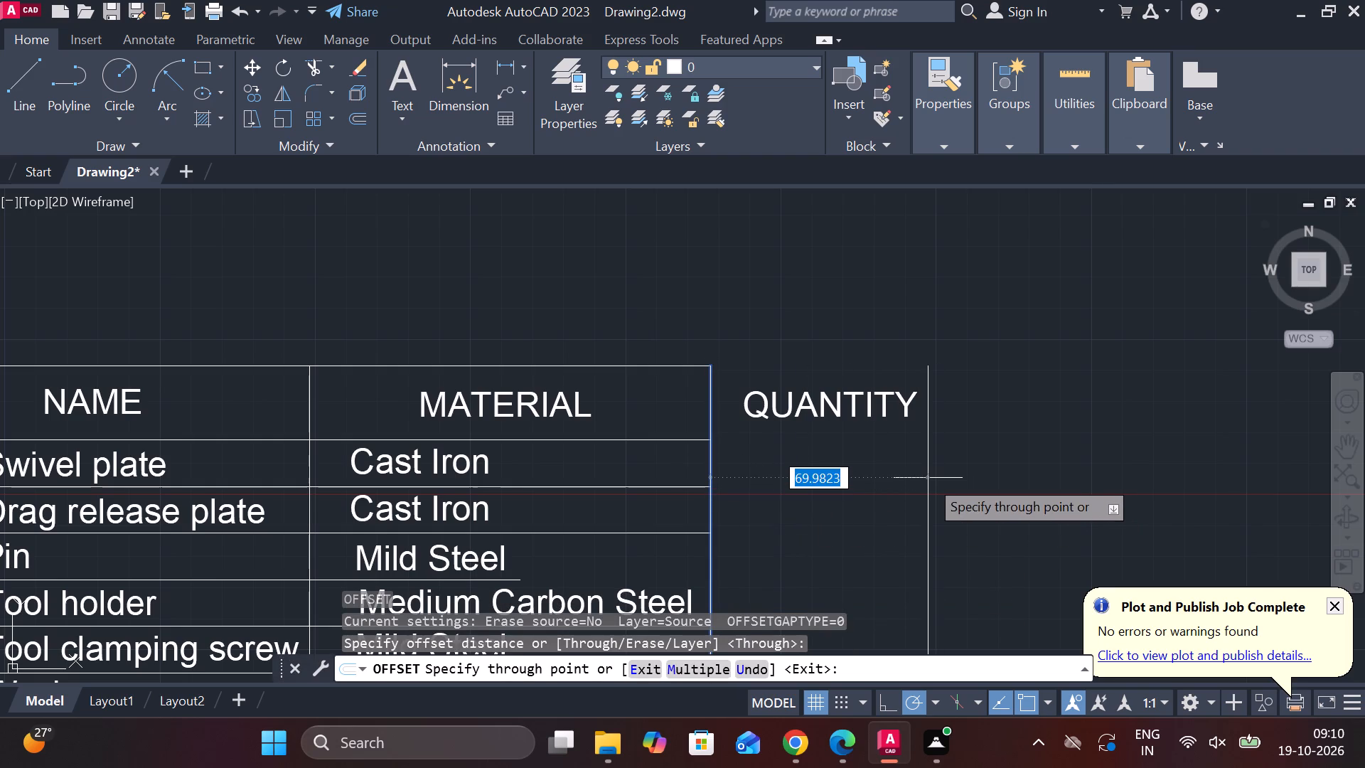
left_click(928, 478)
key("Escape")
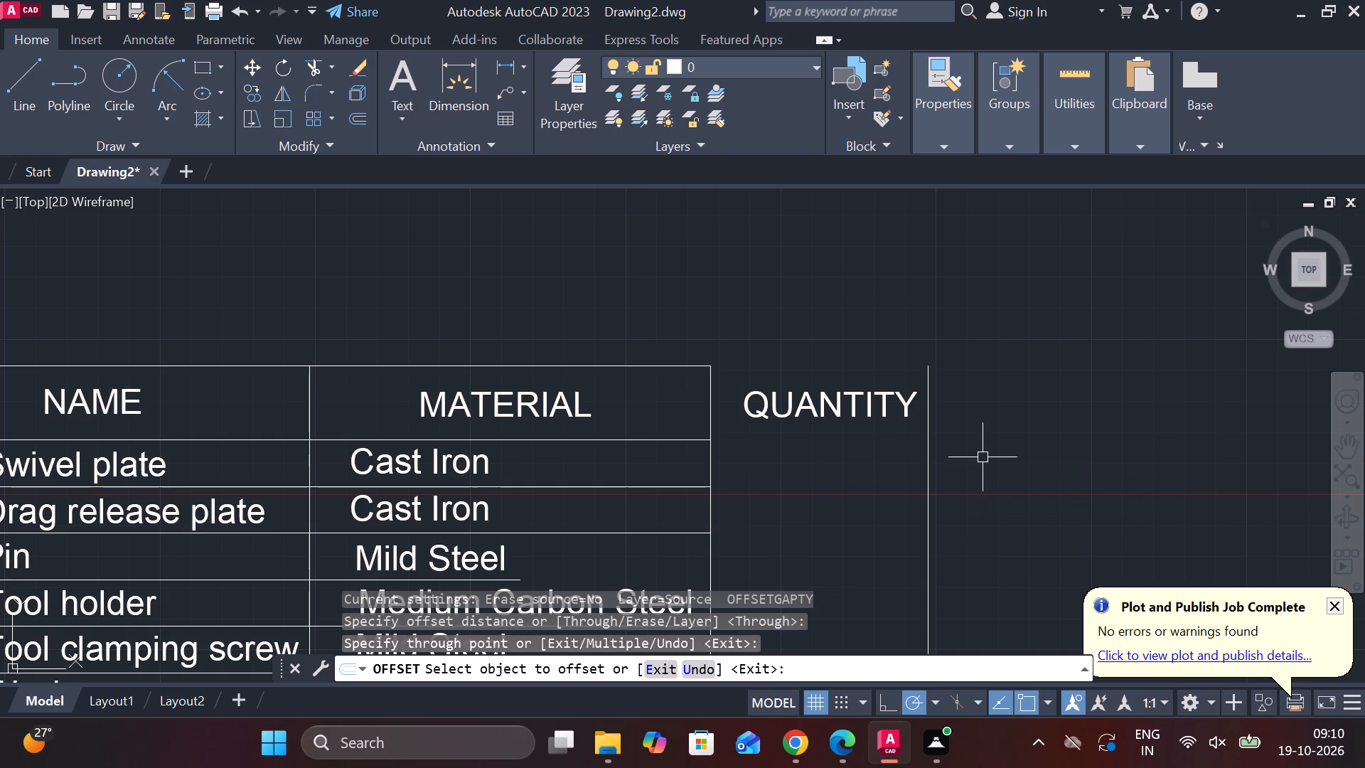
Extend all the parts table's horizontal lines, including the short one below the Pin row, to the QUANTITY column's outer vertical line.
type("EX")
key("space")
left_click(667, 364)
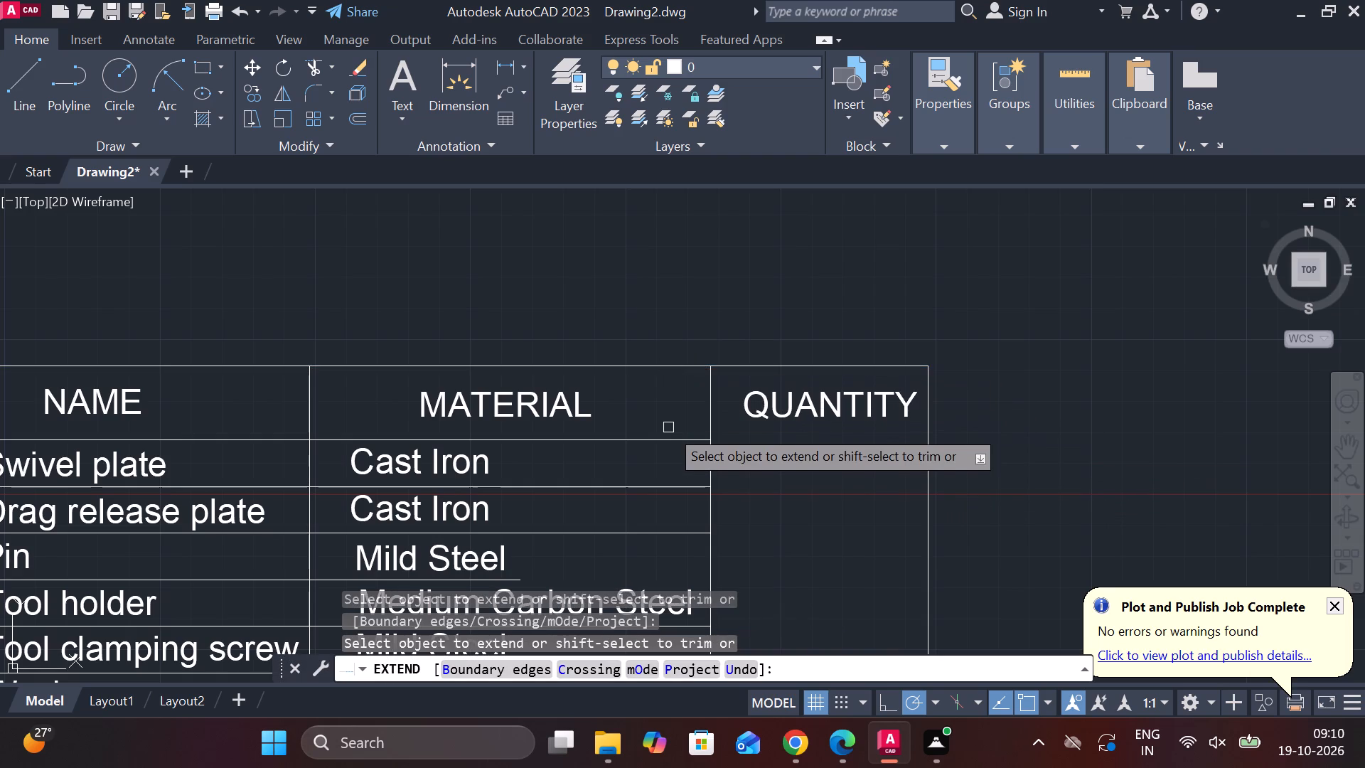
left_click(673, 444)
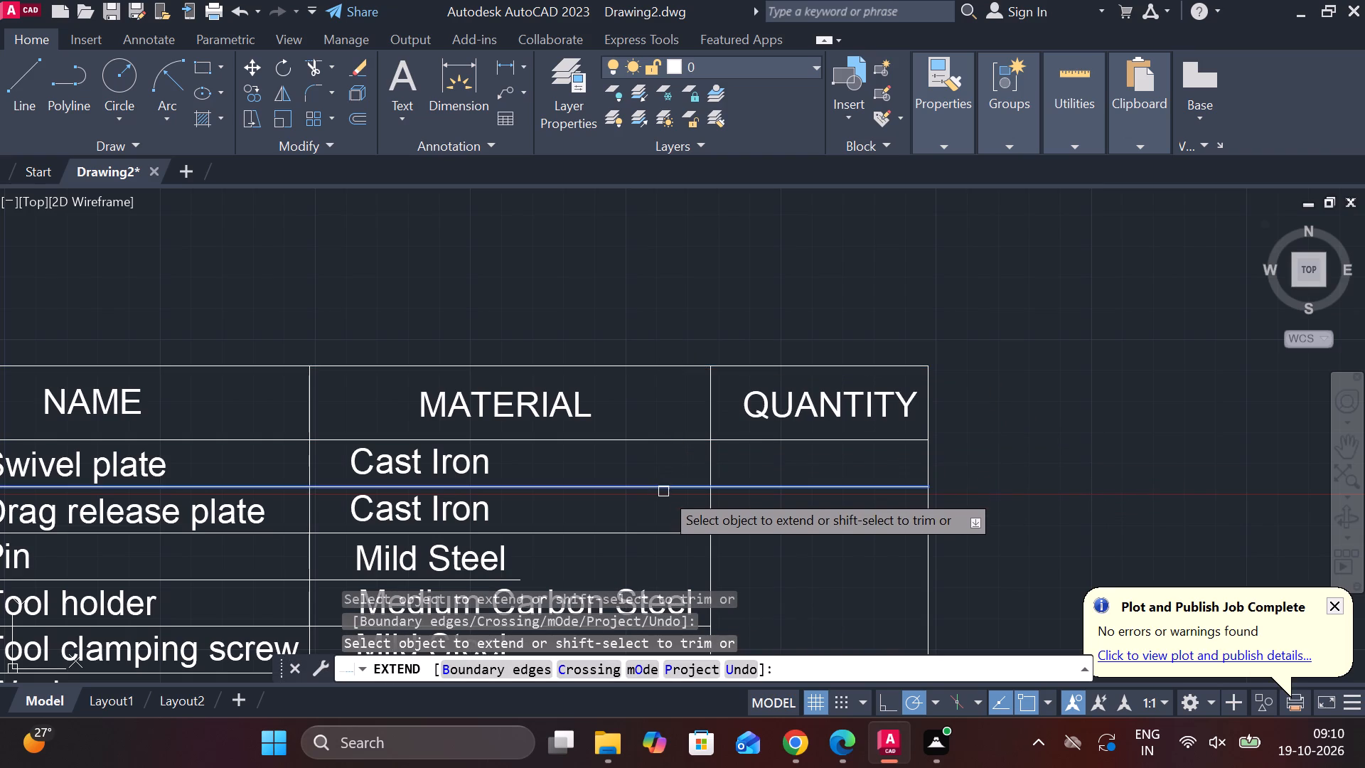
left_click(663, 491)
left_click(665, 538)
middle_click_drag(699, 535, 759, 390)
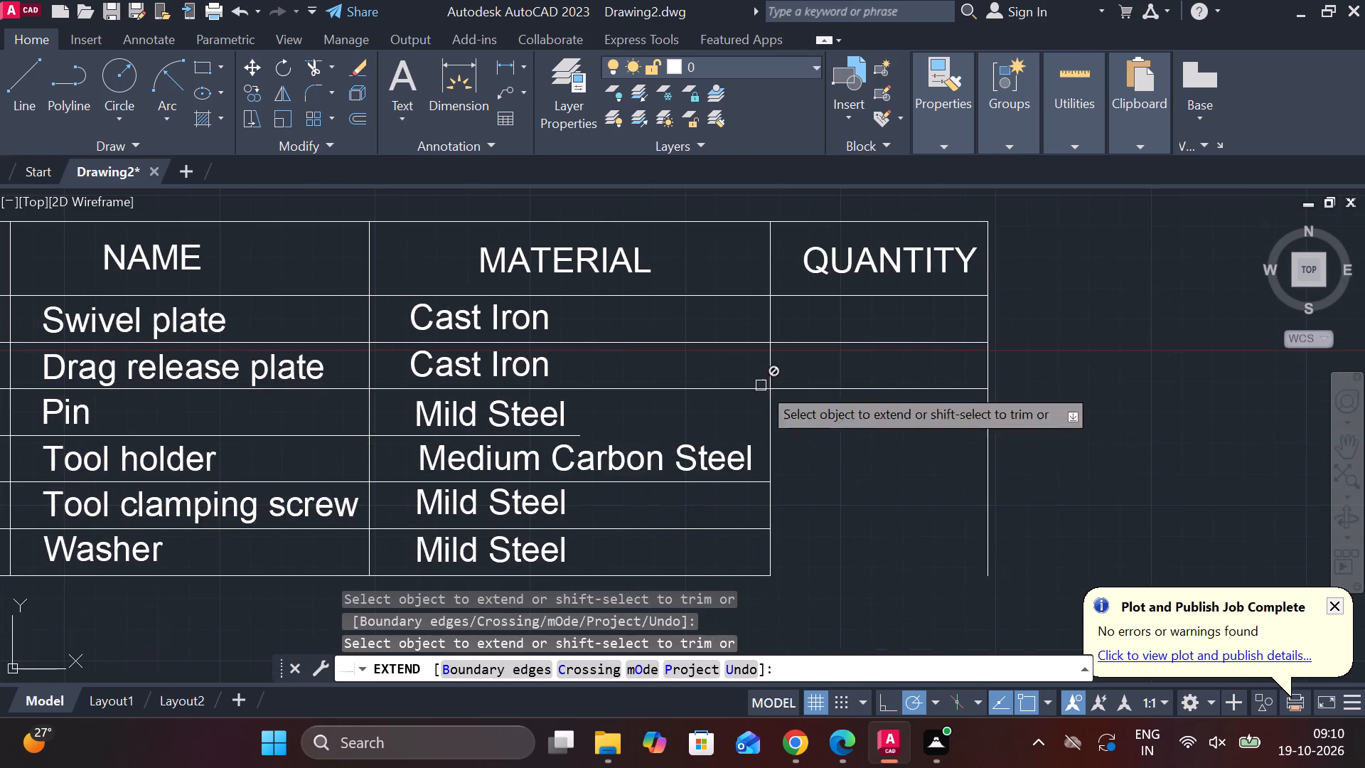
left_click(579, 440)
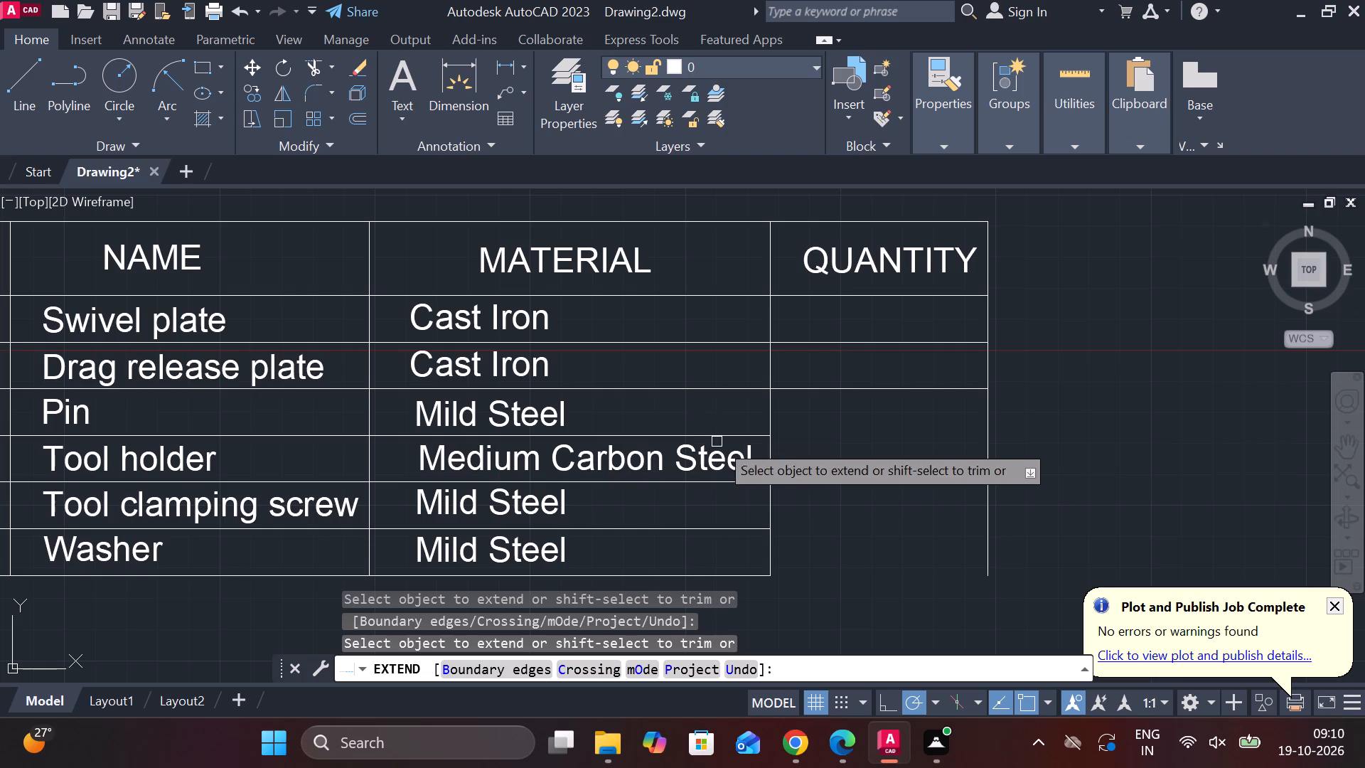
left_click(764, 436)
left_click(752, 480)
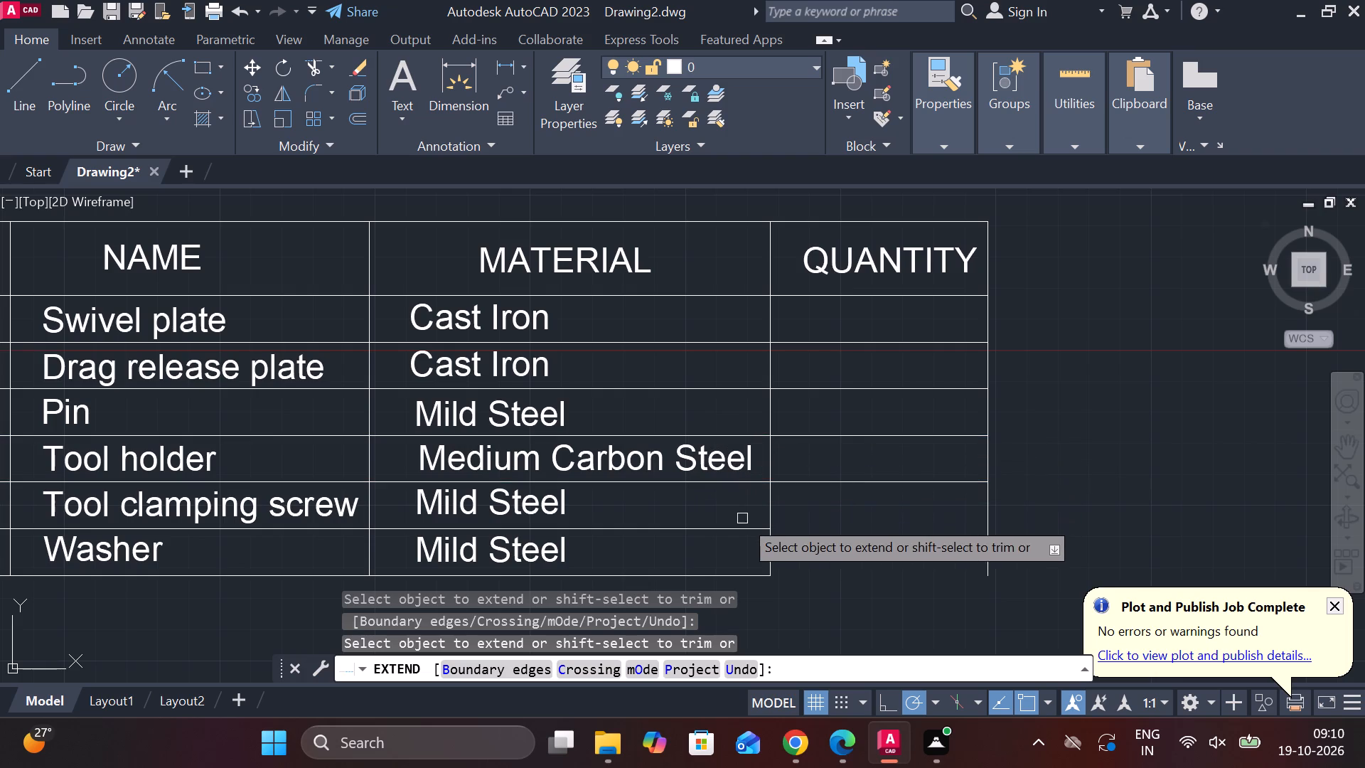
left_click(734, 524)
left_click(739, 581)
scroll(817, 570, "down", 1)
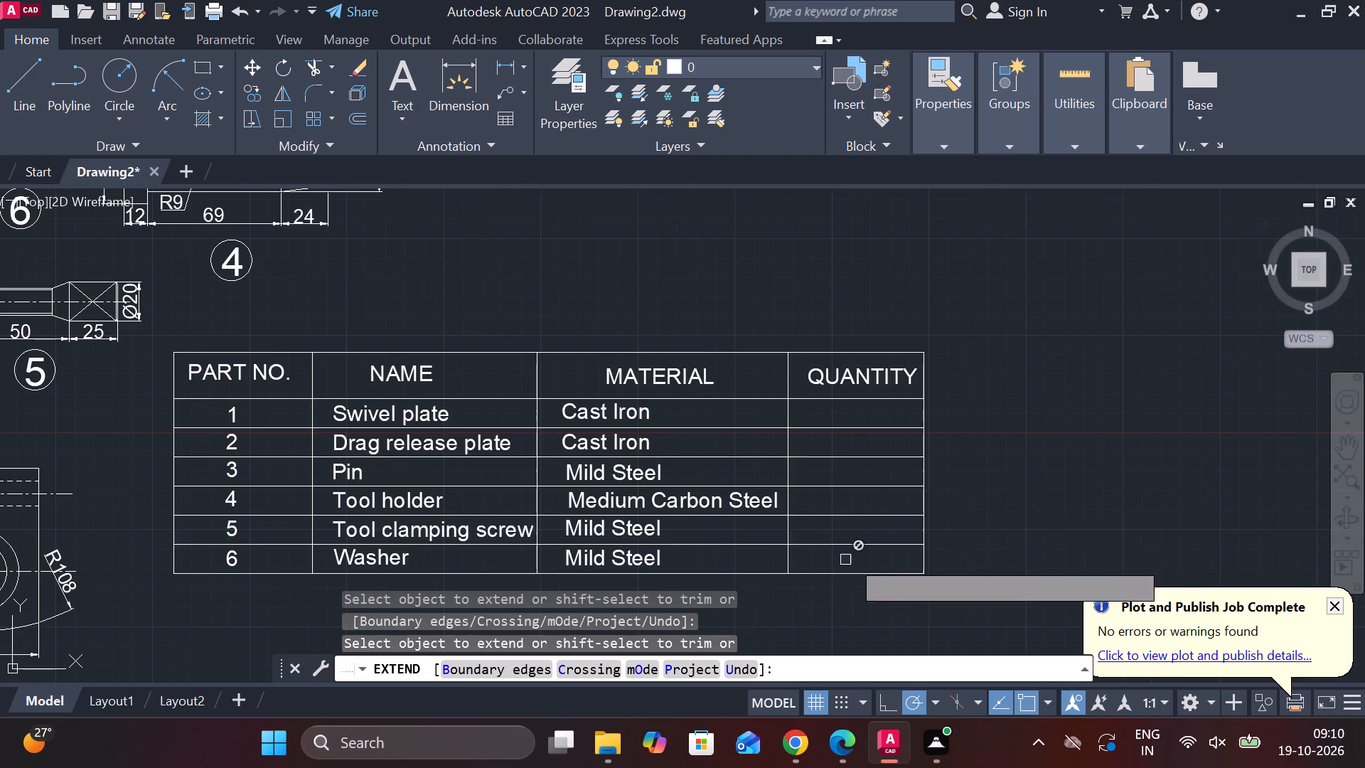
scroll(951, 505, "down", 1)
middle_click_drag(951, 505, 935, 502)
scroll(864, 460, "down", 1)
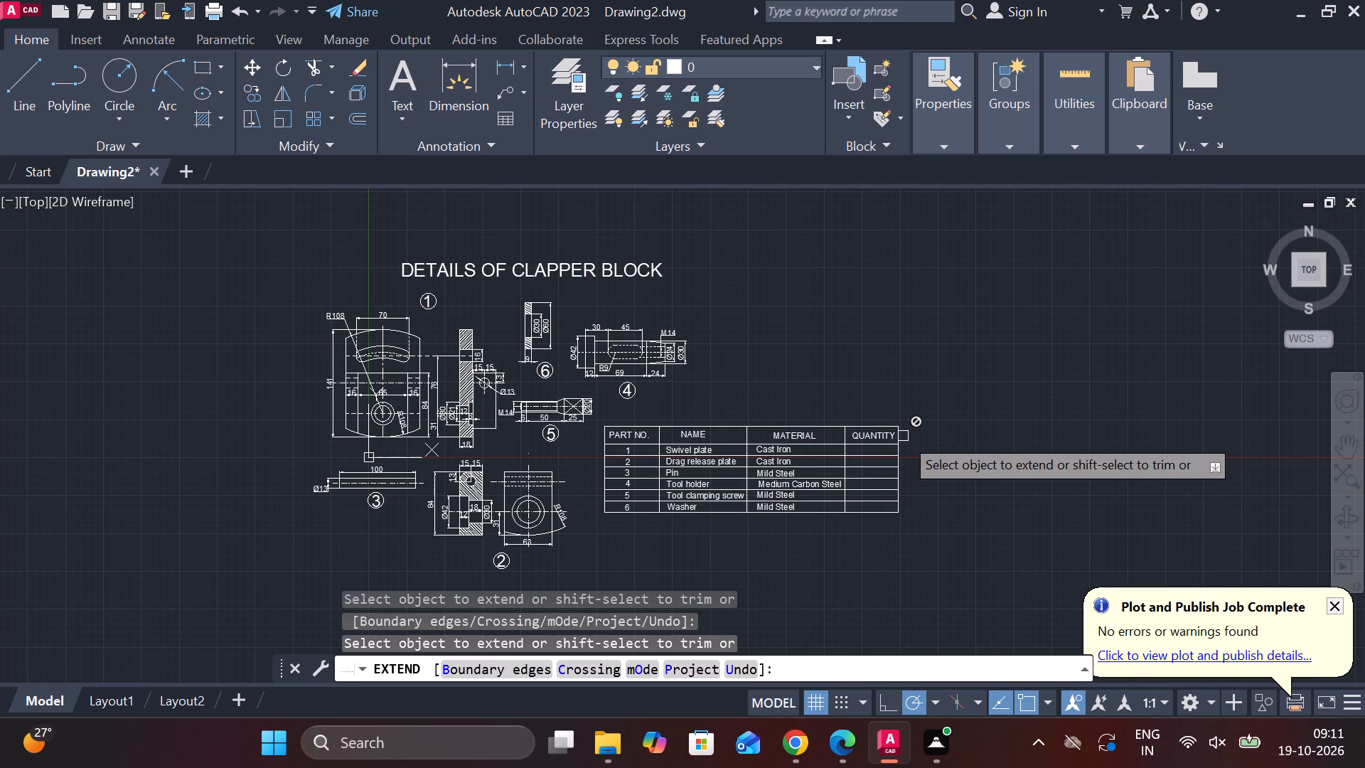
scroll(820, 419, "up", 2)
middle_click_drag(825, 420, 833, 420)
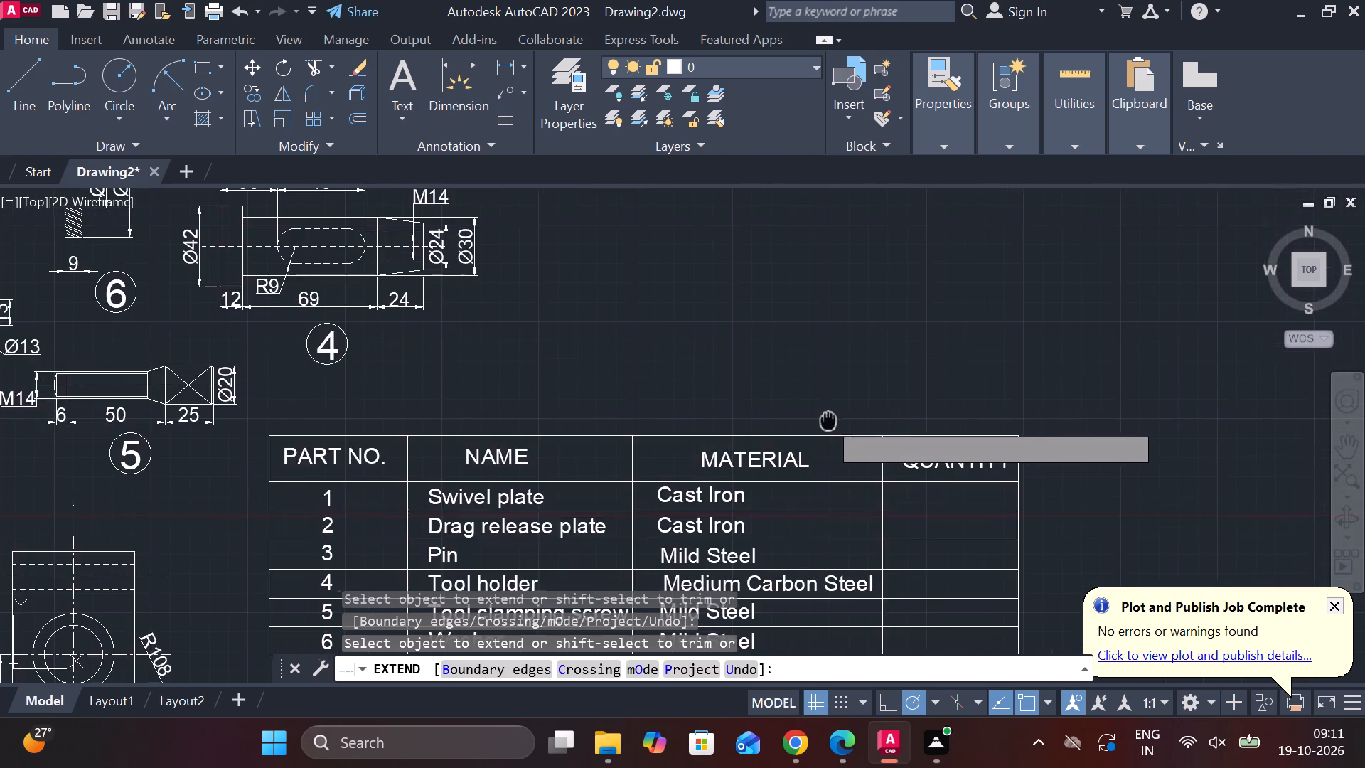
middle_click_drag(833, 420, 924, 265)
key("Escape")
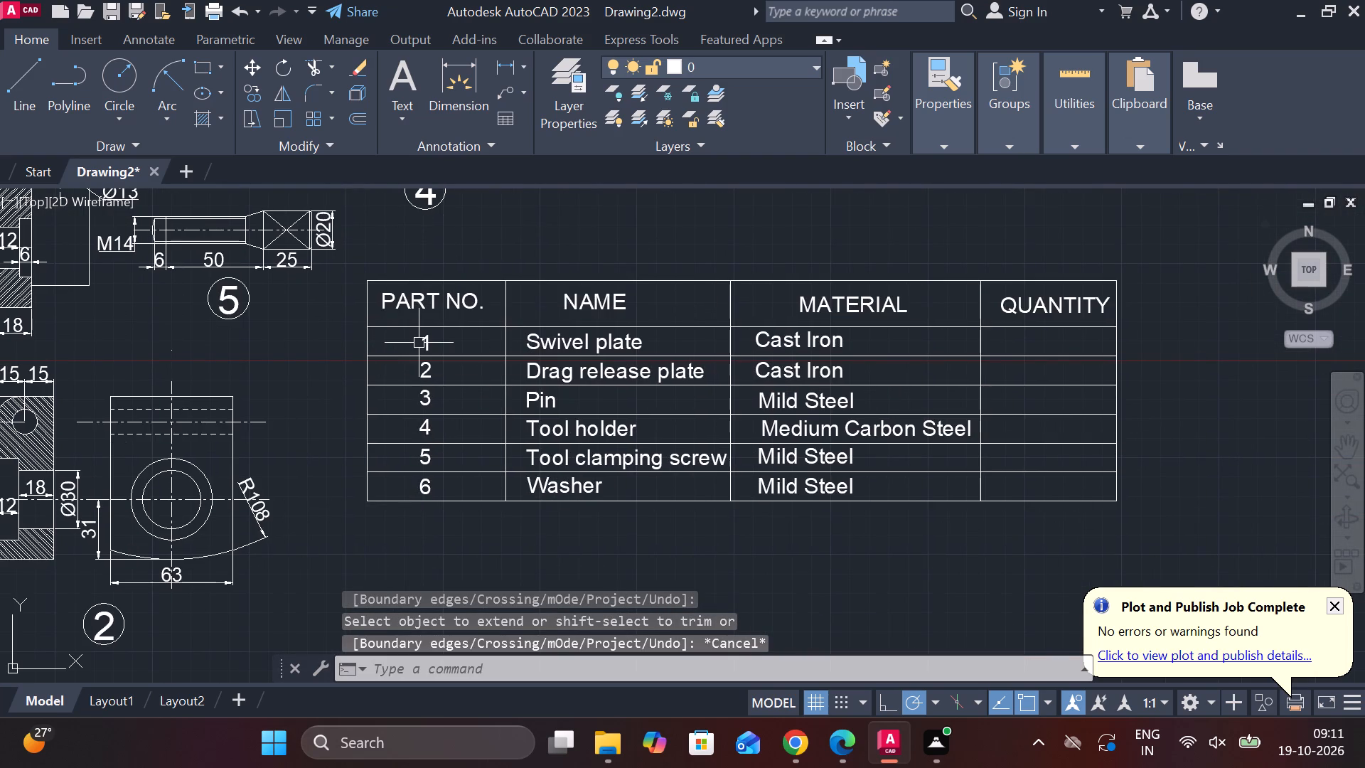
Copy the number 1 from the PART NO. column horizontally into the QUANTITY cell of the Swivel plate row.
left_click(424, 342)
type("CO")
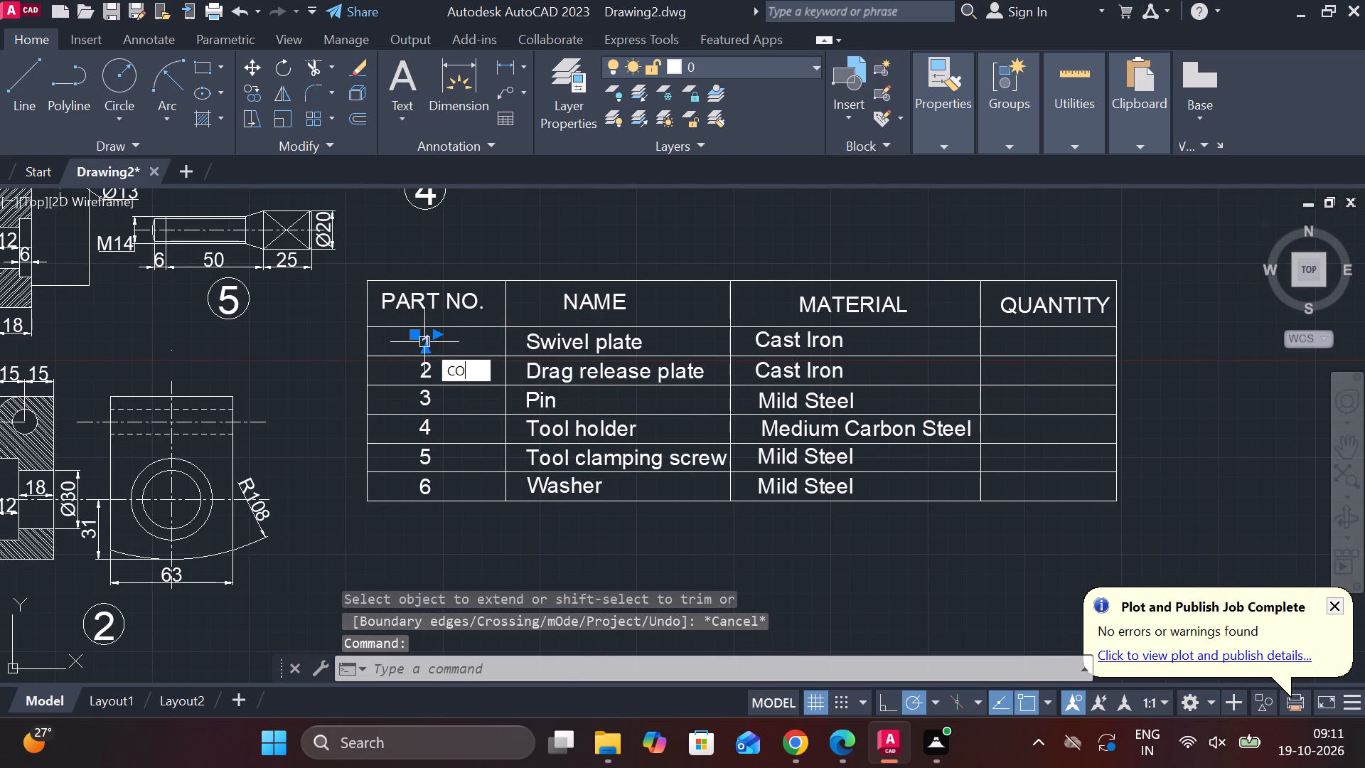
key("Return")
left_click(424, 342)
scroll(883, 374, "up", 1)
middle_click_drag(883, 374, 785, 373)
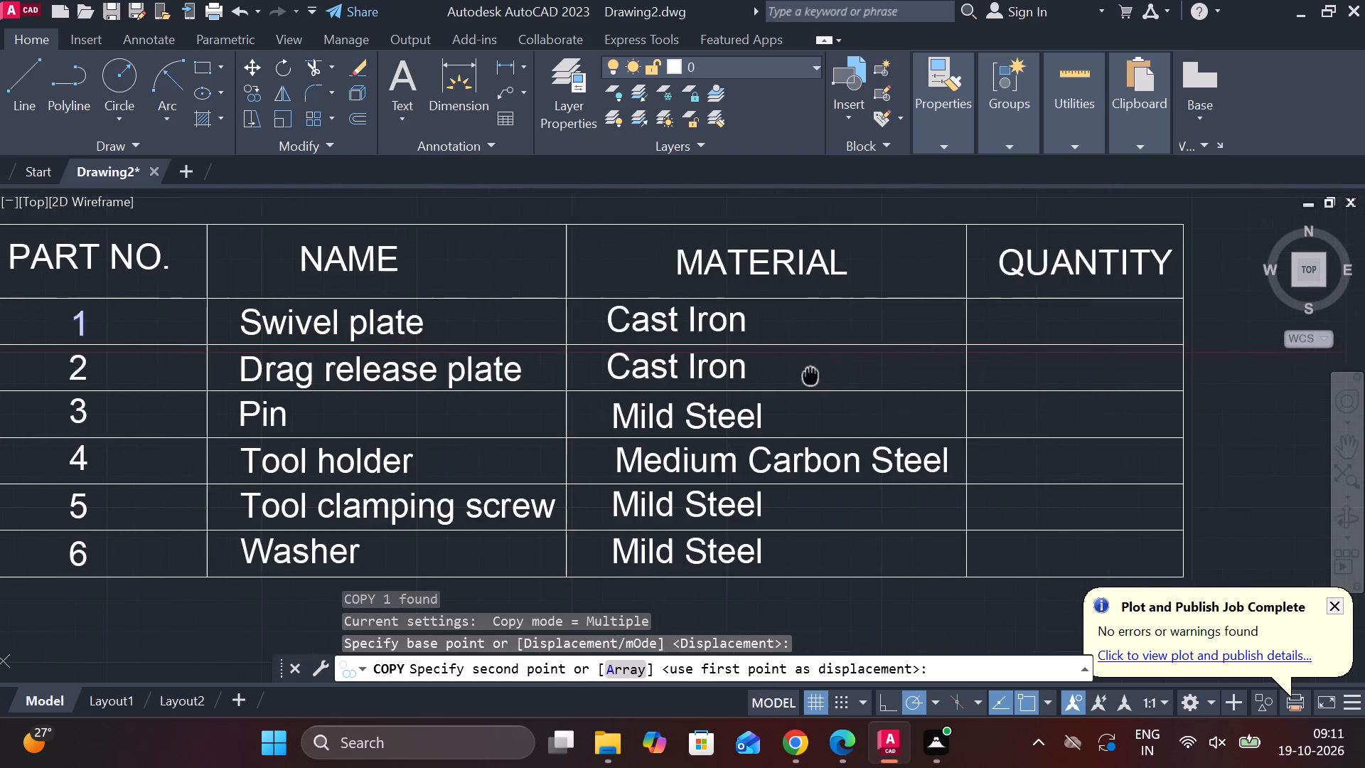
middle_click_drag(785, 373, 685, 379)
scroll(943, 324, "up", 2)
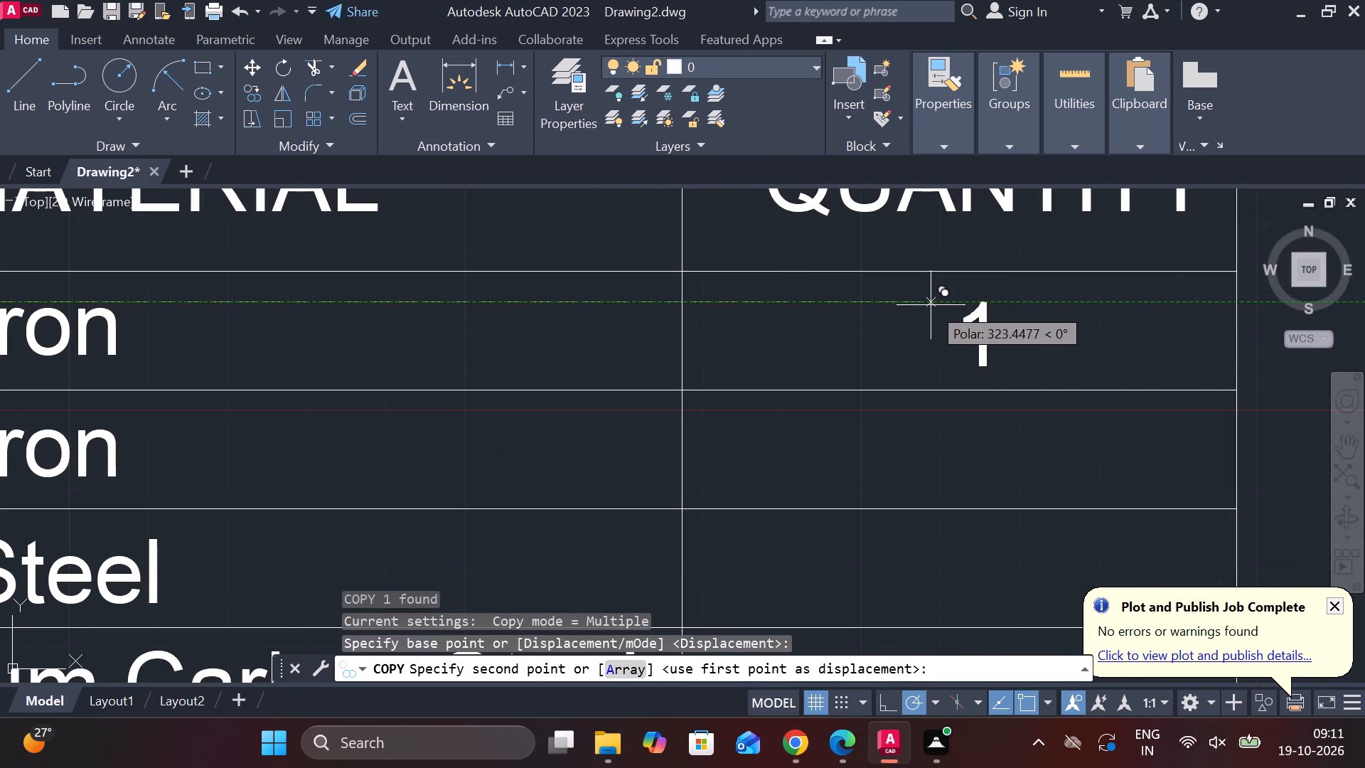
left_click(914, 302)
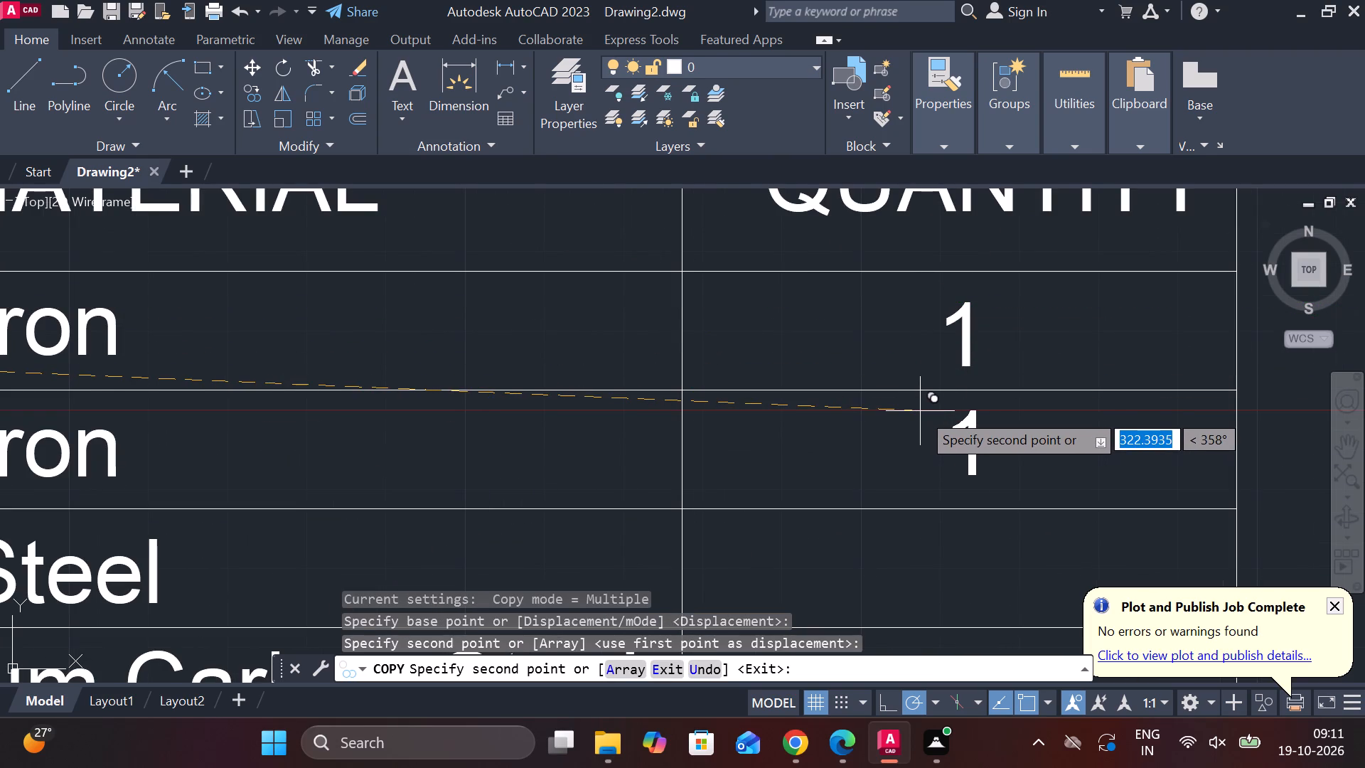
key("Escape")
scroll(948, 415, "down", 2)
middle_click_drag(946, 410, 891, 391)
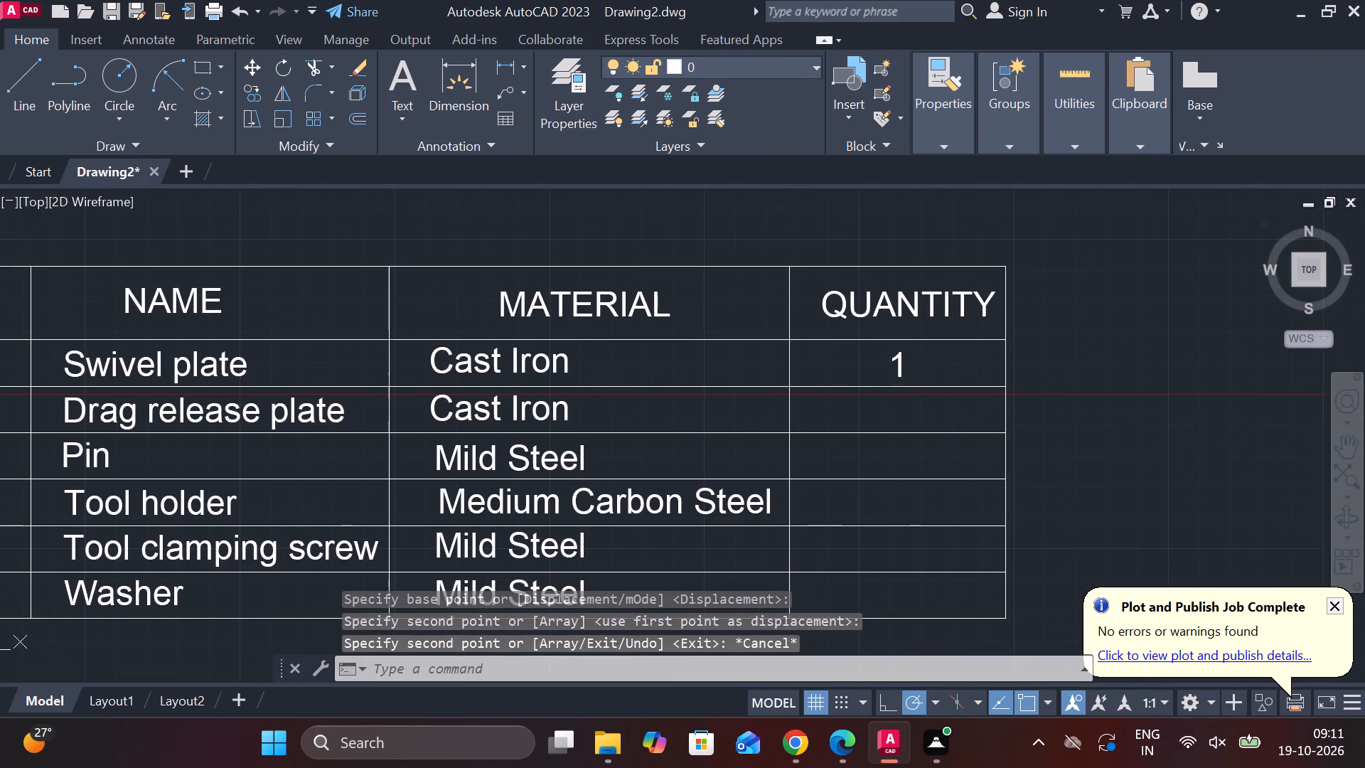
Copy the number 1 from the Swivel plate row straight down into the QUANTITY cells of the five remaining rows.
left_click(893, 370)
left_click(893, 370)
left_click(901, 357)
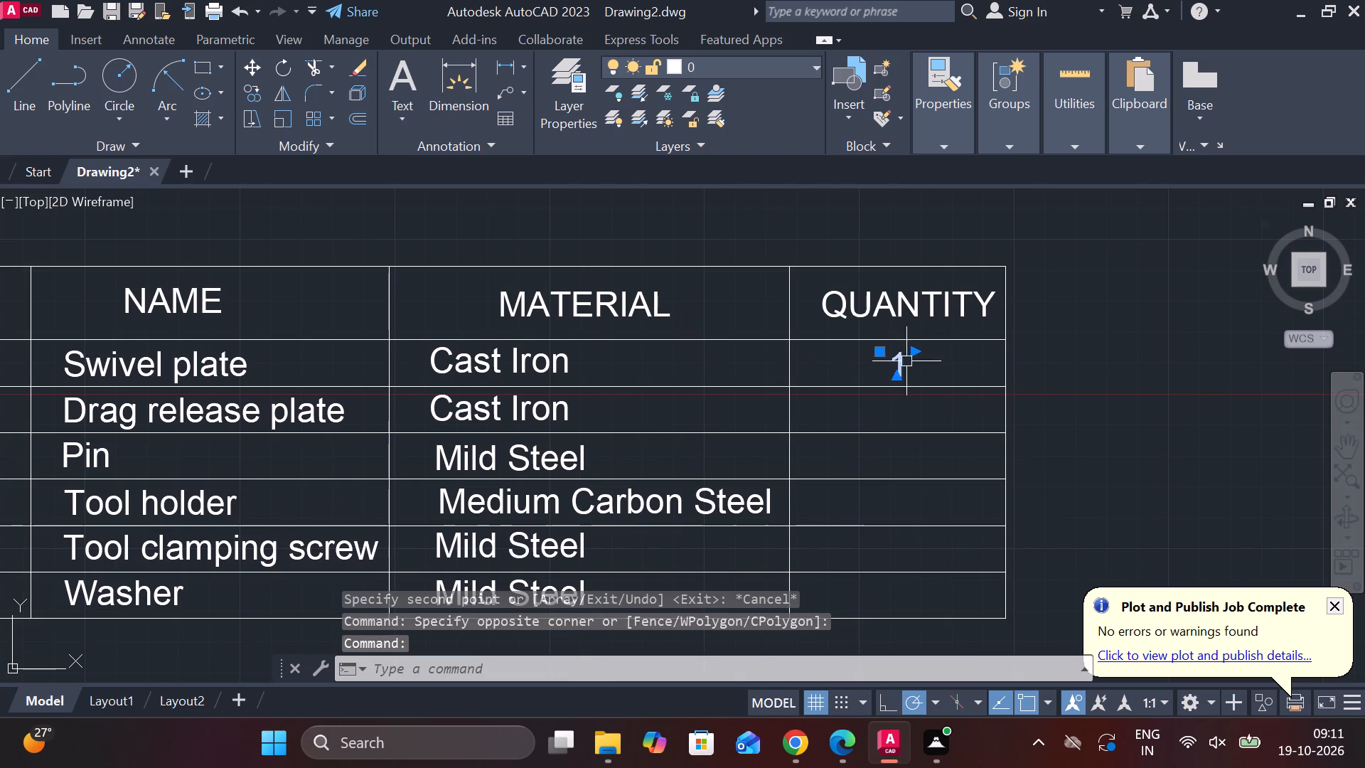
type("CO")
key("Return")
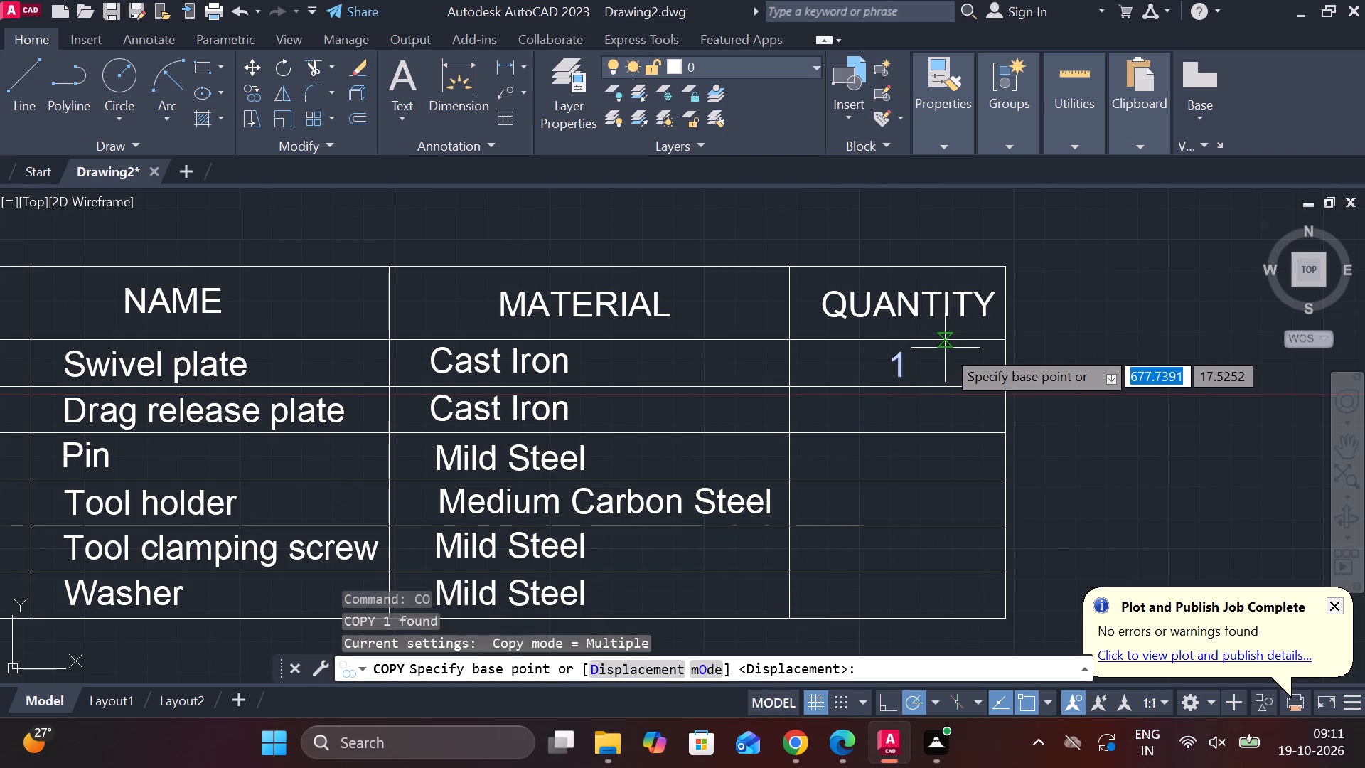
scroll(921, 358, "up", 1)
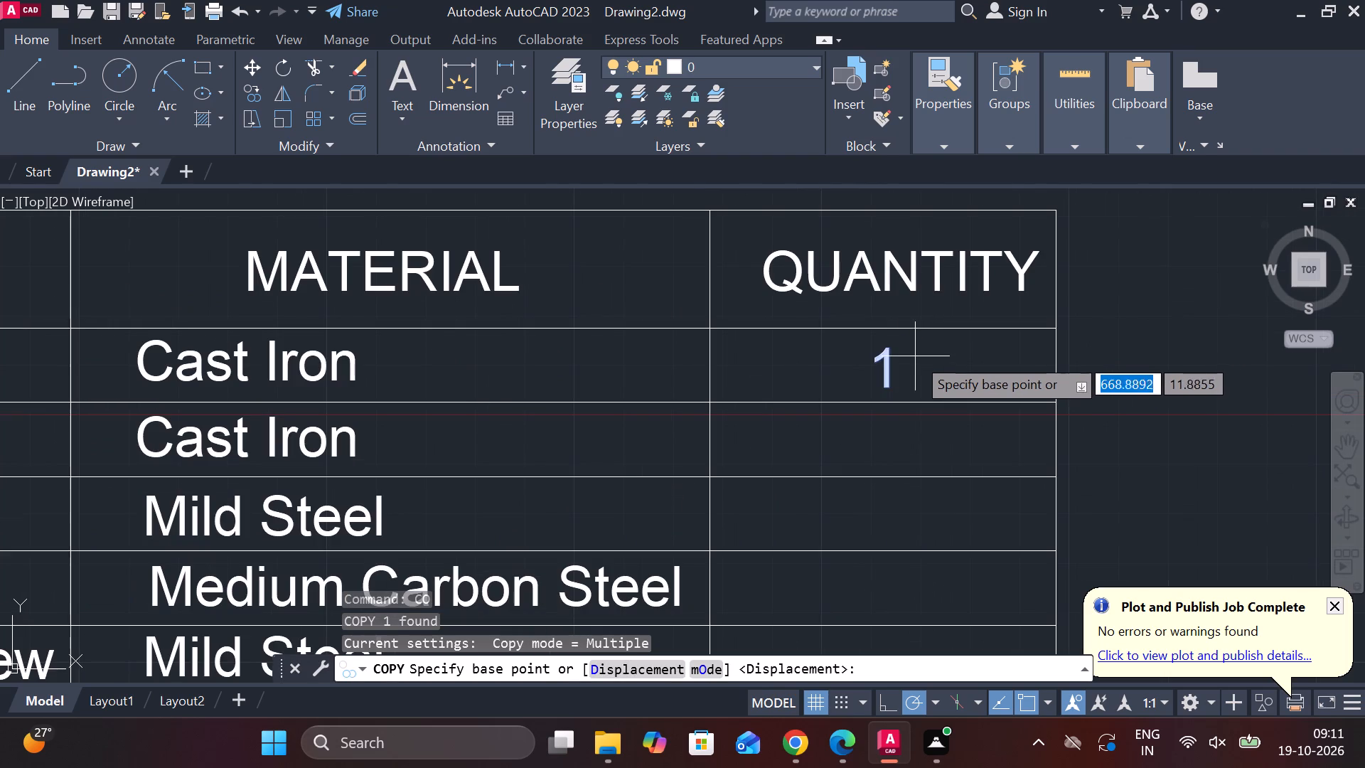
left_click(914, 349)
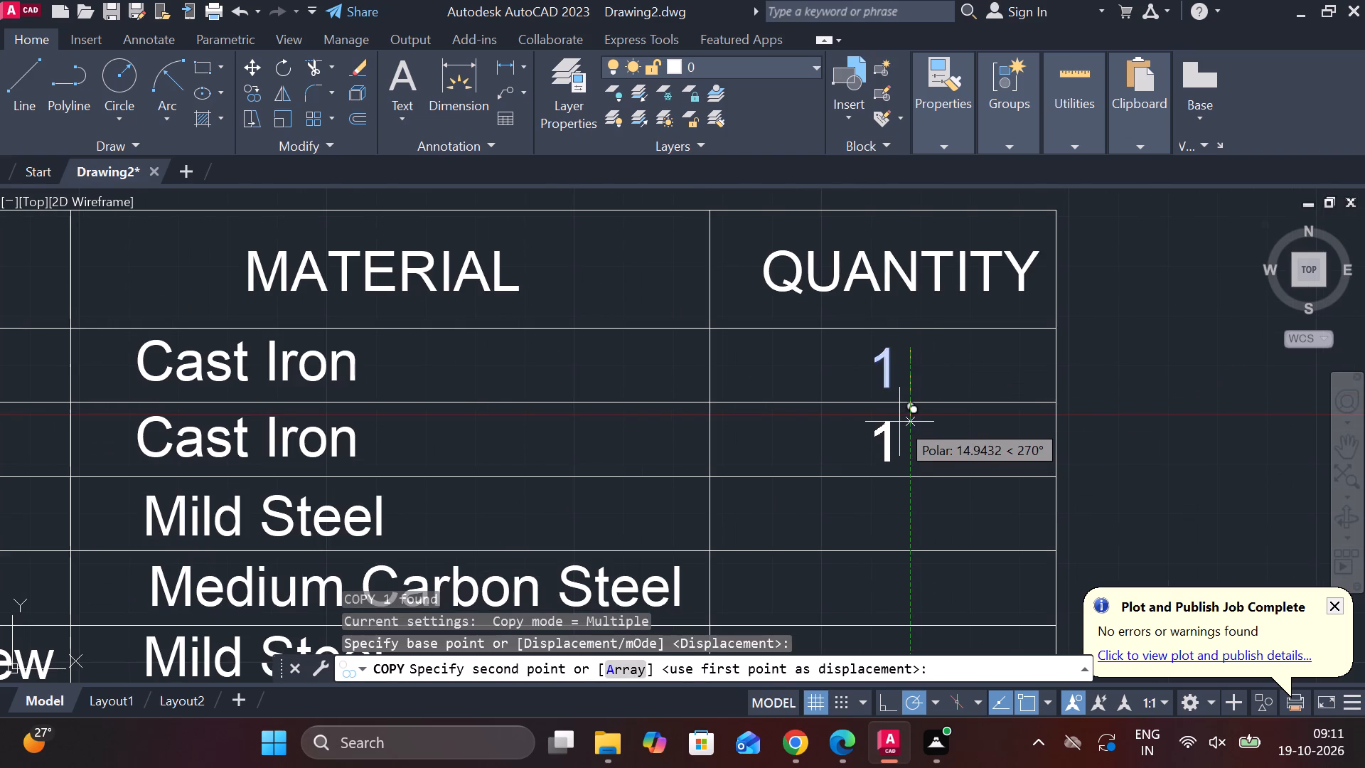
left_click(899, 422)
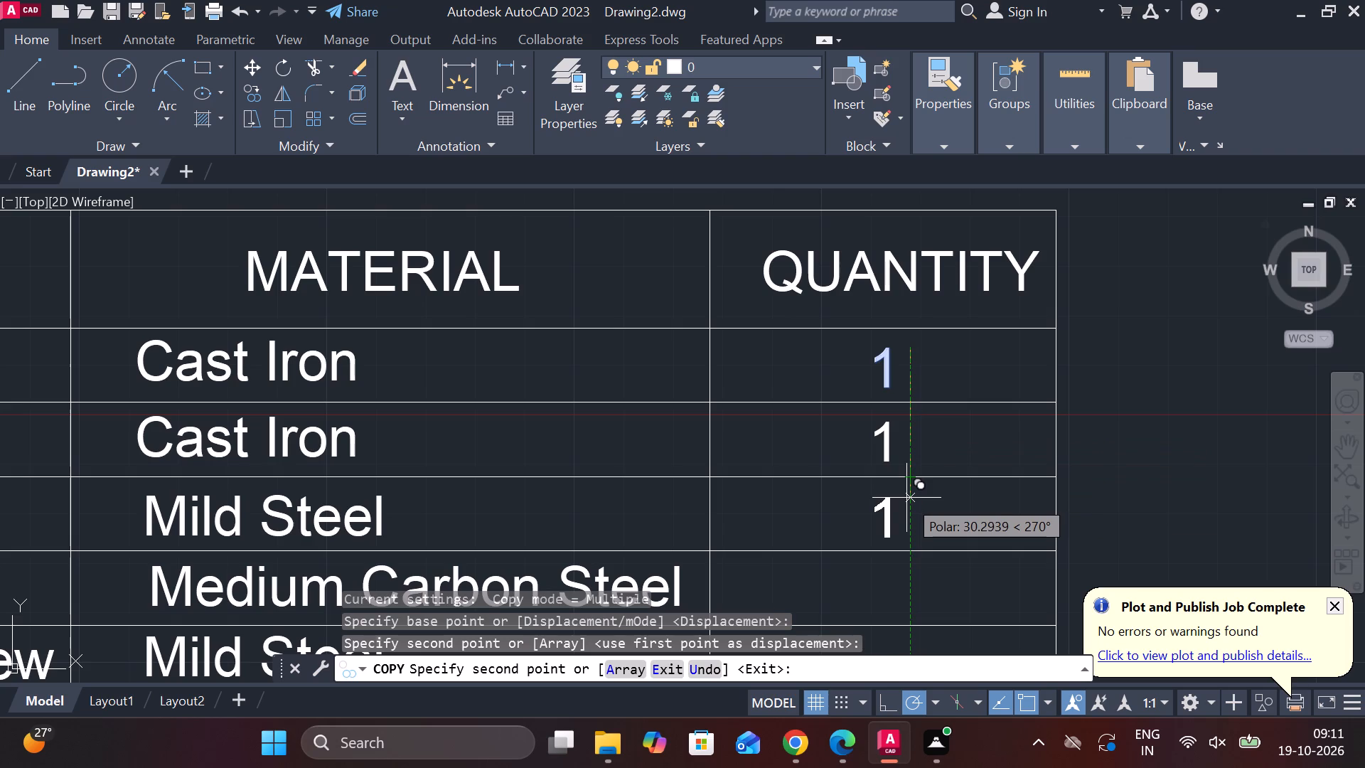
middle_click_drag(906, 498, 857, 428)
scroll(854, 413, "up", 1)
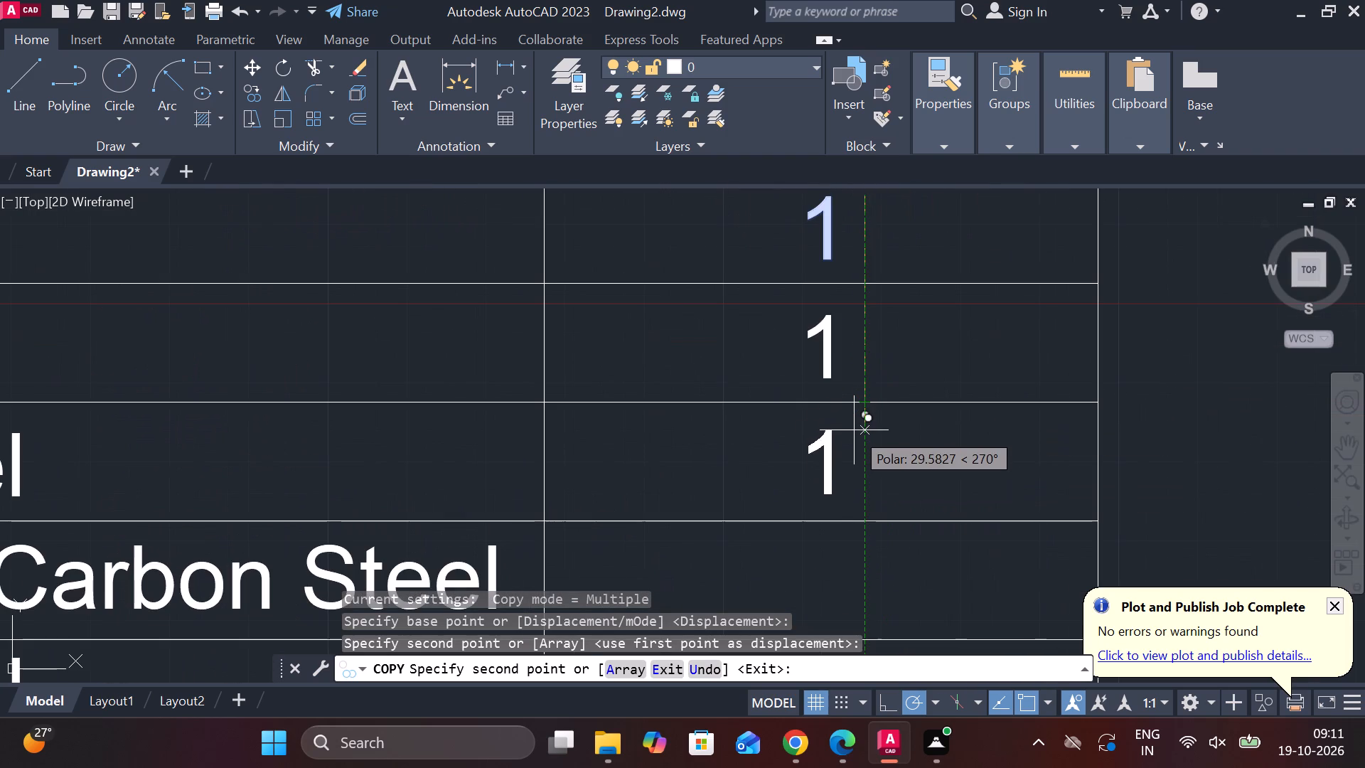
left_click(854, 430)
middle_click_drag(855, 496, 852, 344)
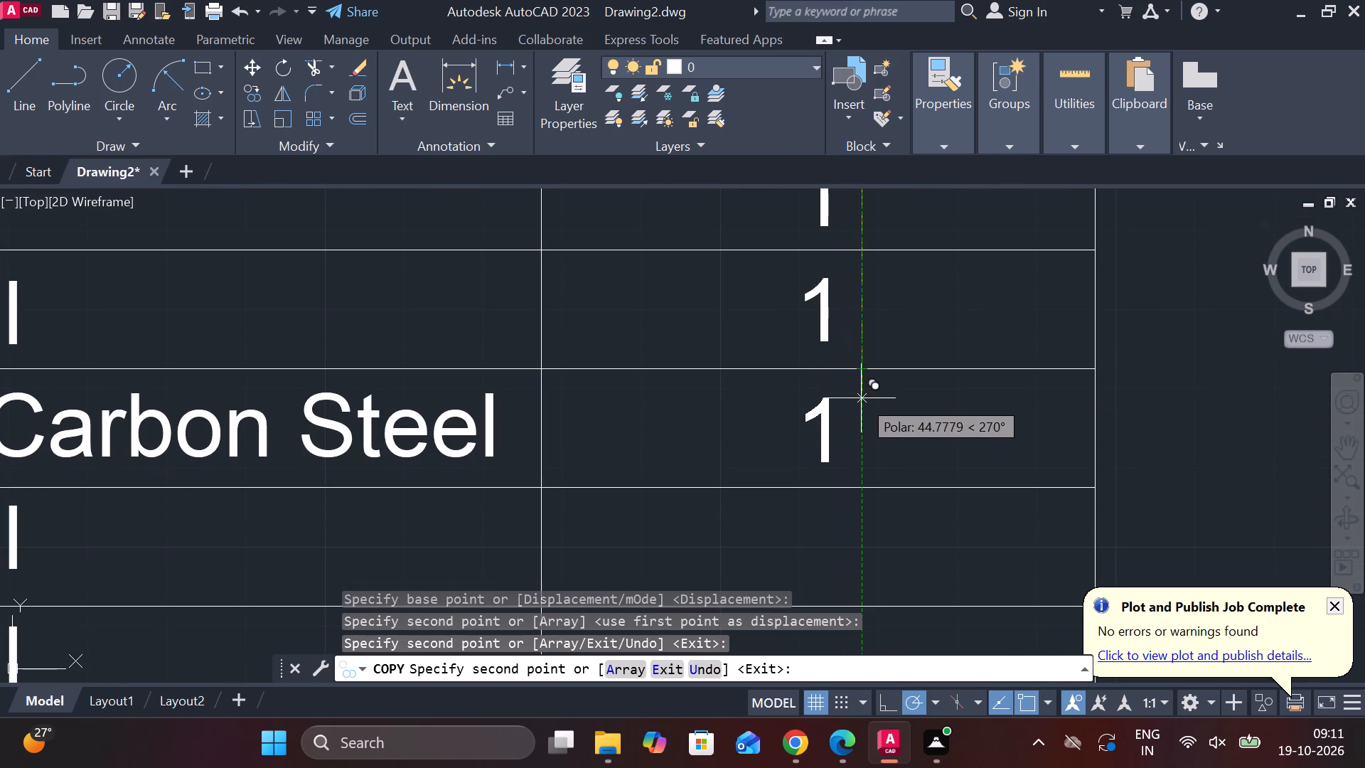
left_click(861, 398)
middle_click_drag(879, 447, 884, 291)
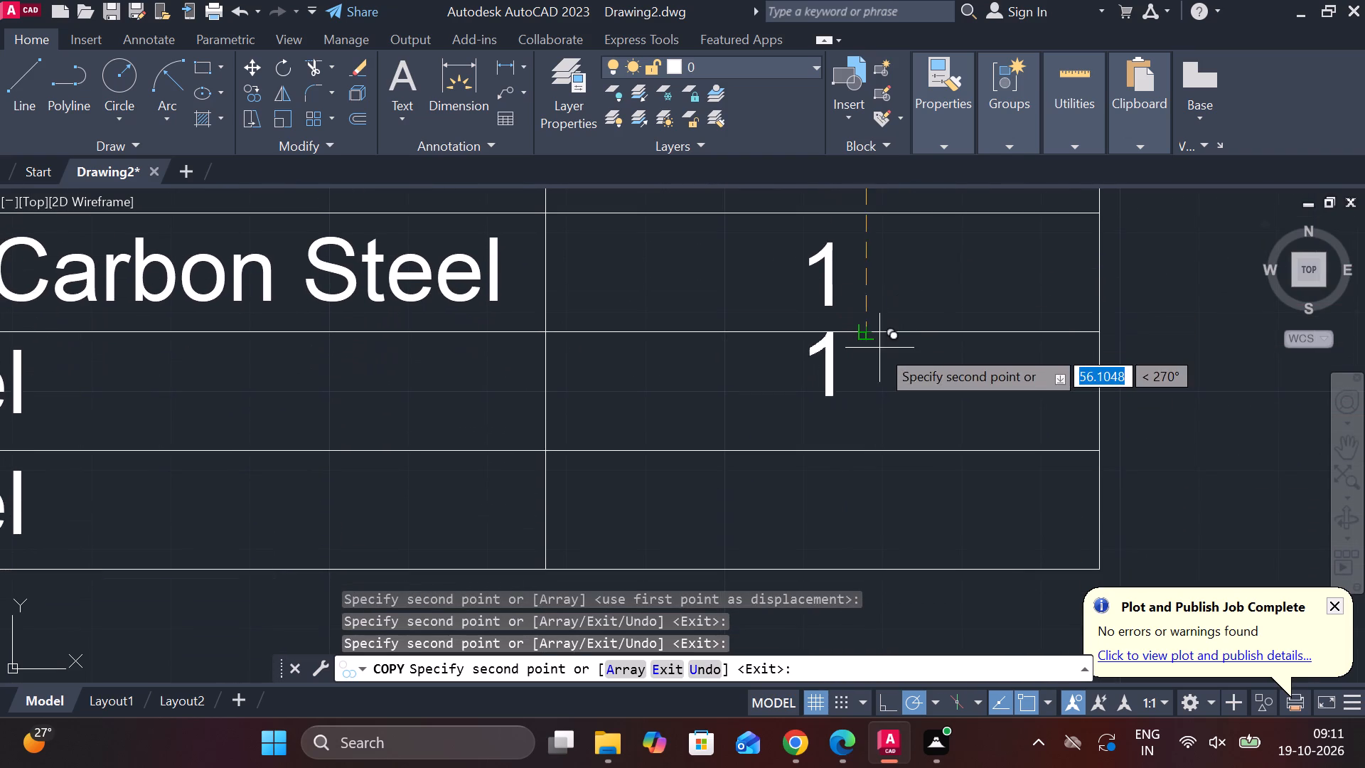
left_click(858, 356)
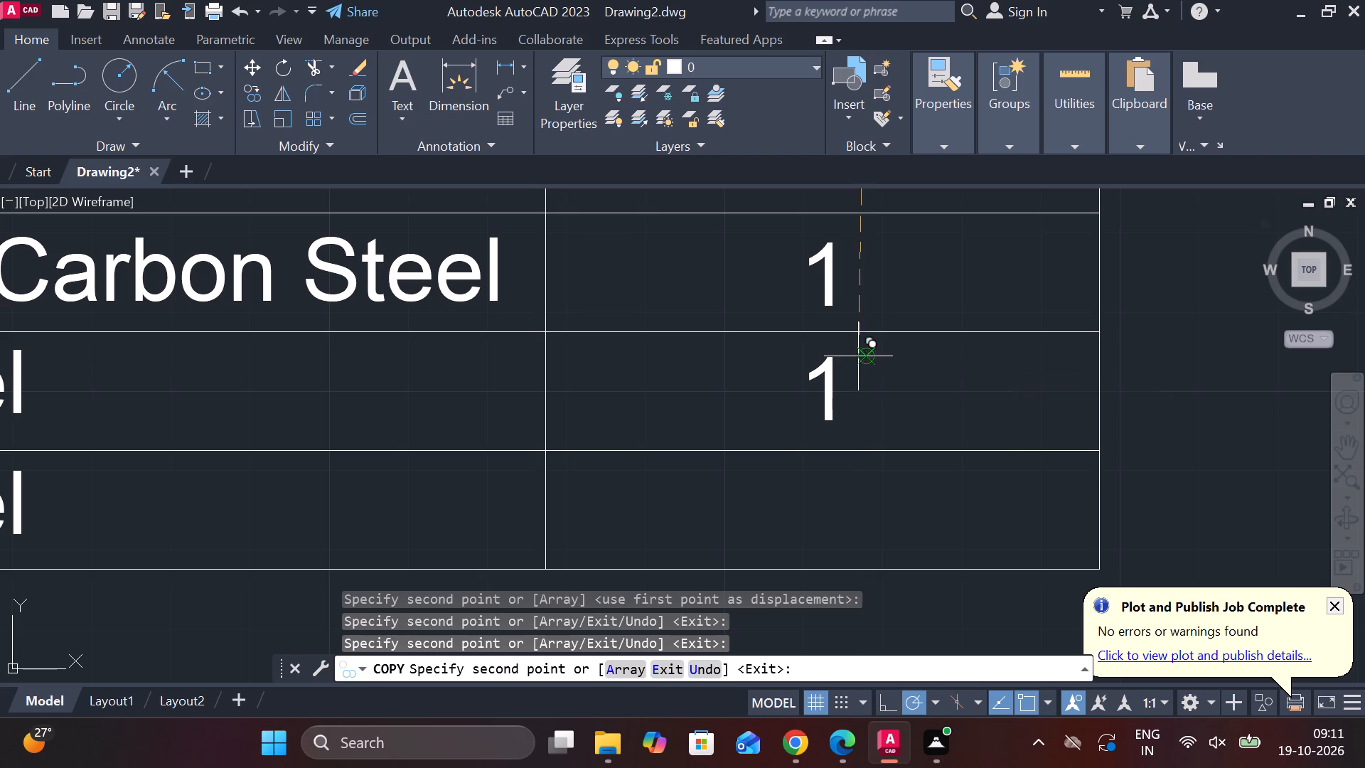
left_click(862, 475)
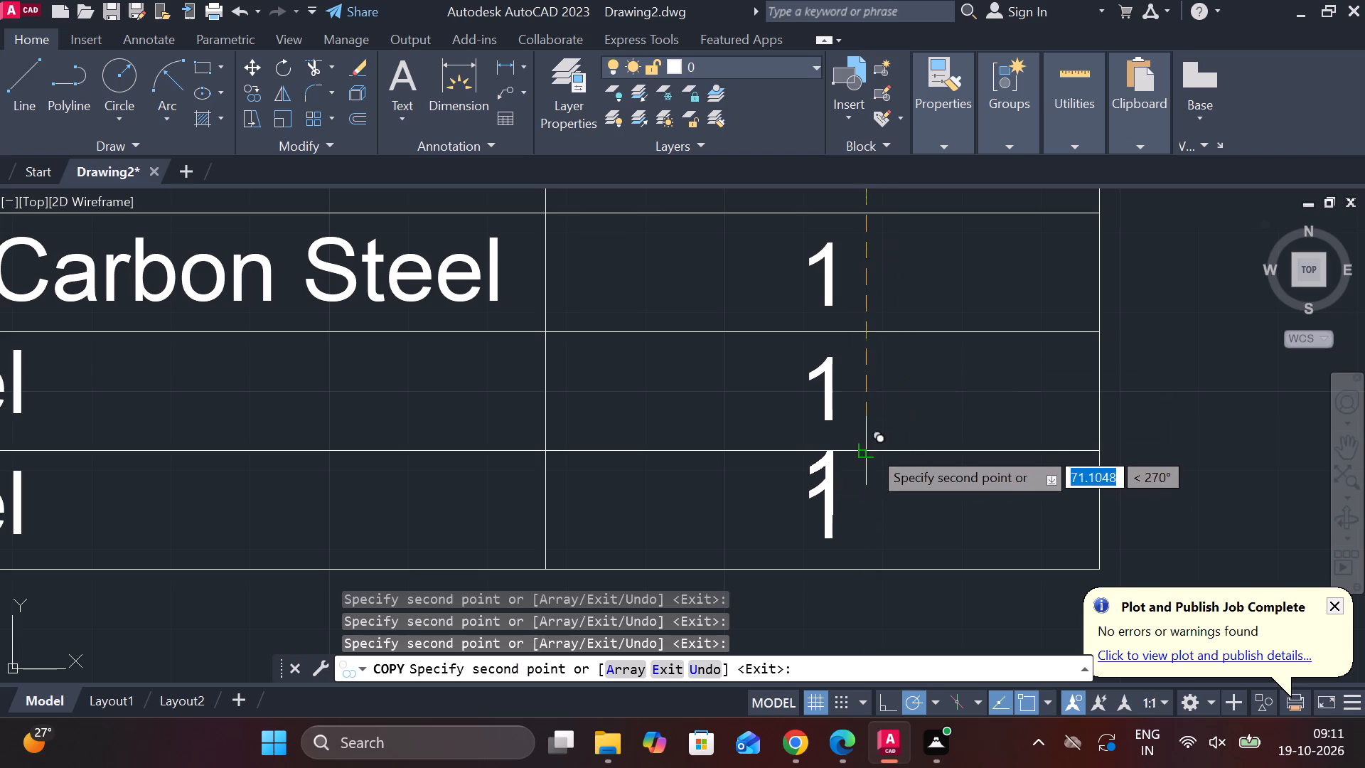
key("Escape")
Paste the copied clapper block text just above the parts table, over the PART NO. and NAME headings.
scroll(871, 449, "down", 4)
middle_click_drag(789, 507, 810, 508)
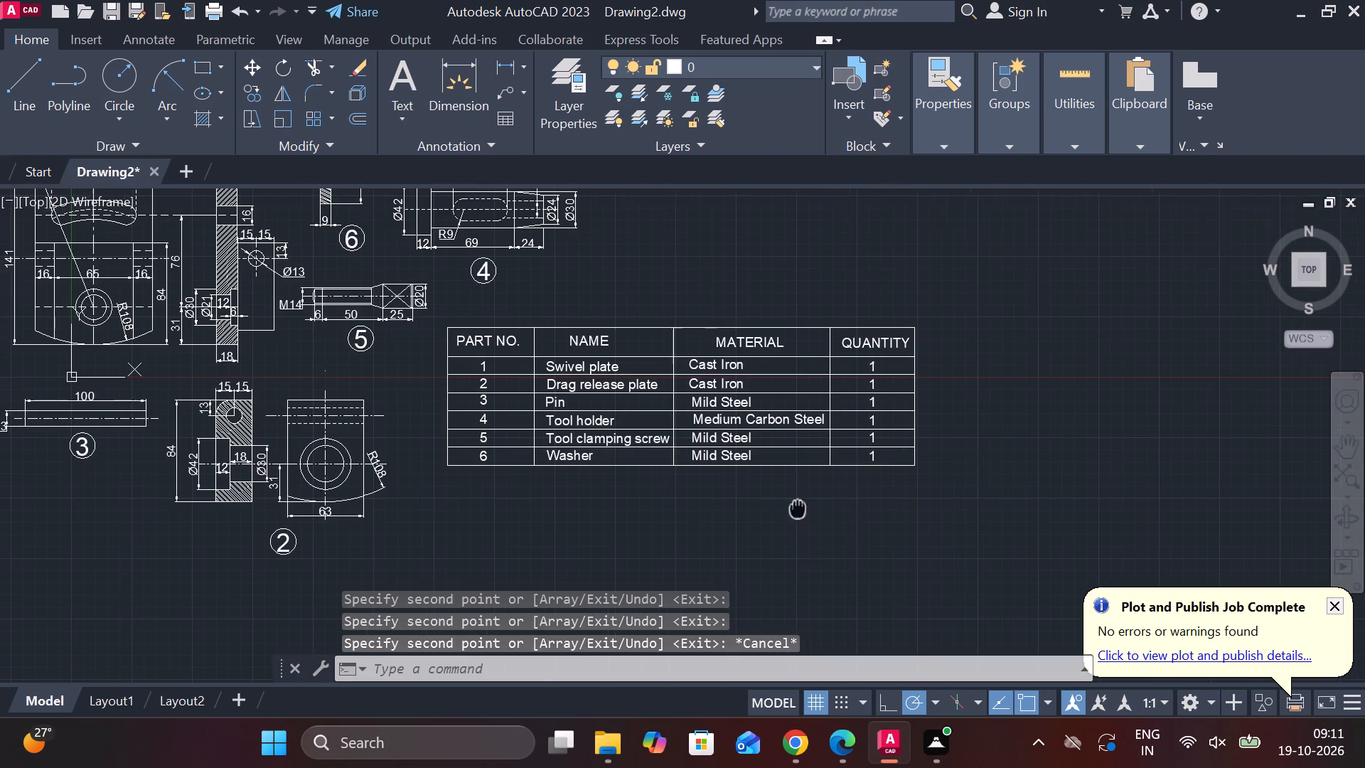
middle_click_drag(810, 508, 1020, 484)
middle_click_drag(879, 461, 912, 545)
scroll(774, 353, "up", 1)
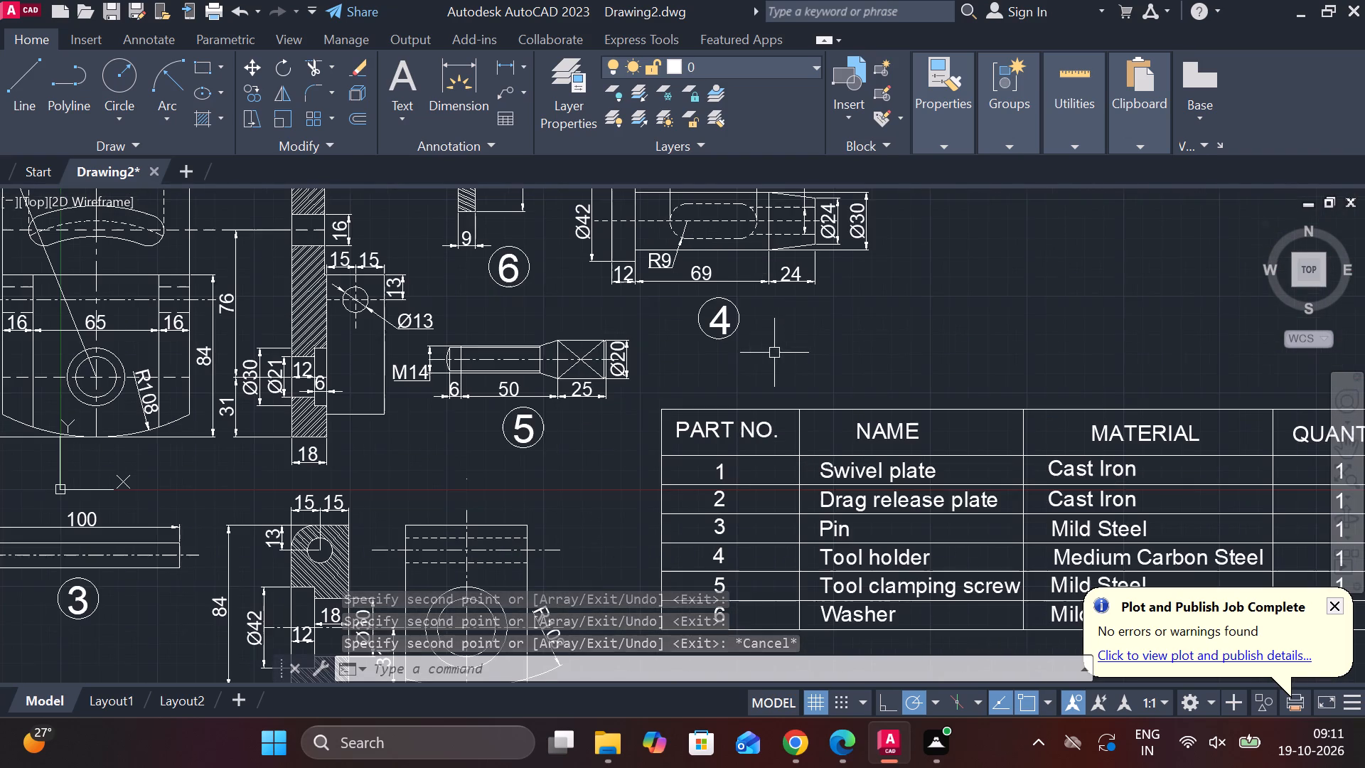
scroll(775, 375, "up", 1)
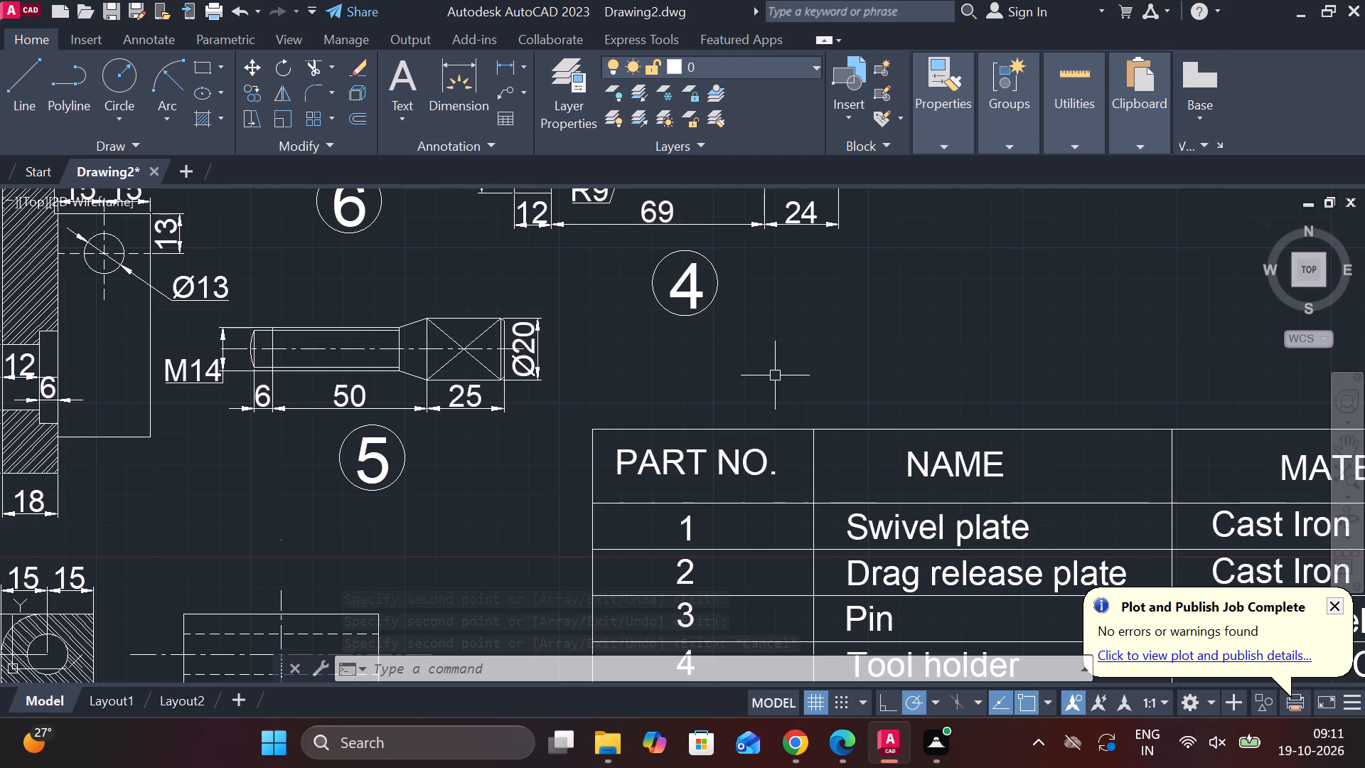
key("ctrl+v")
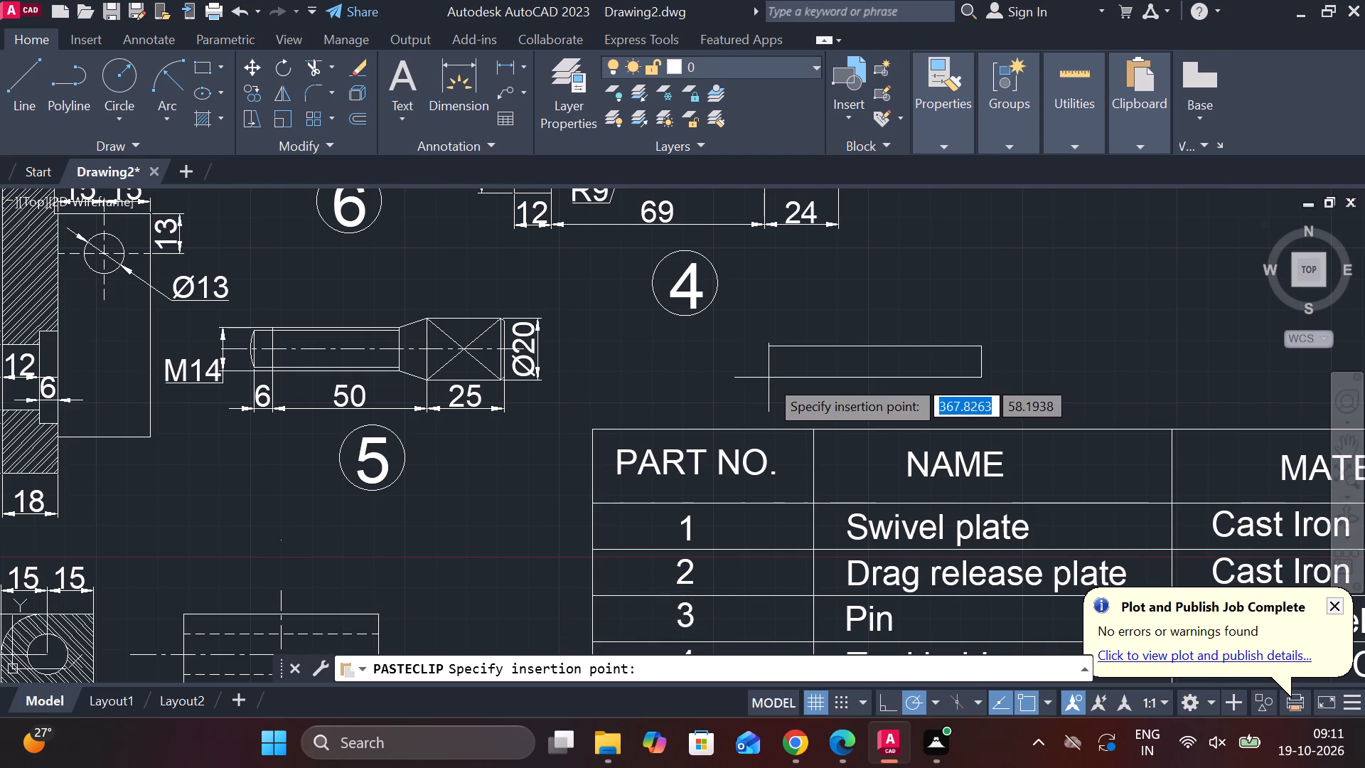
left_click(652, 405)
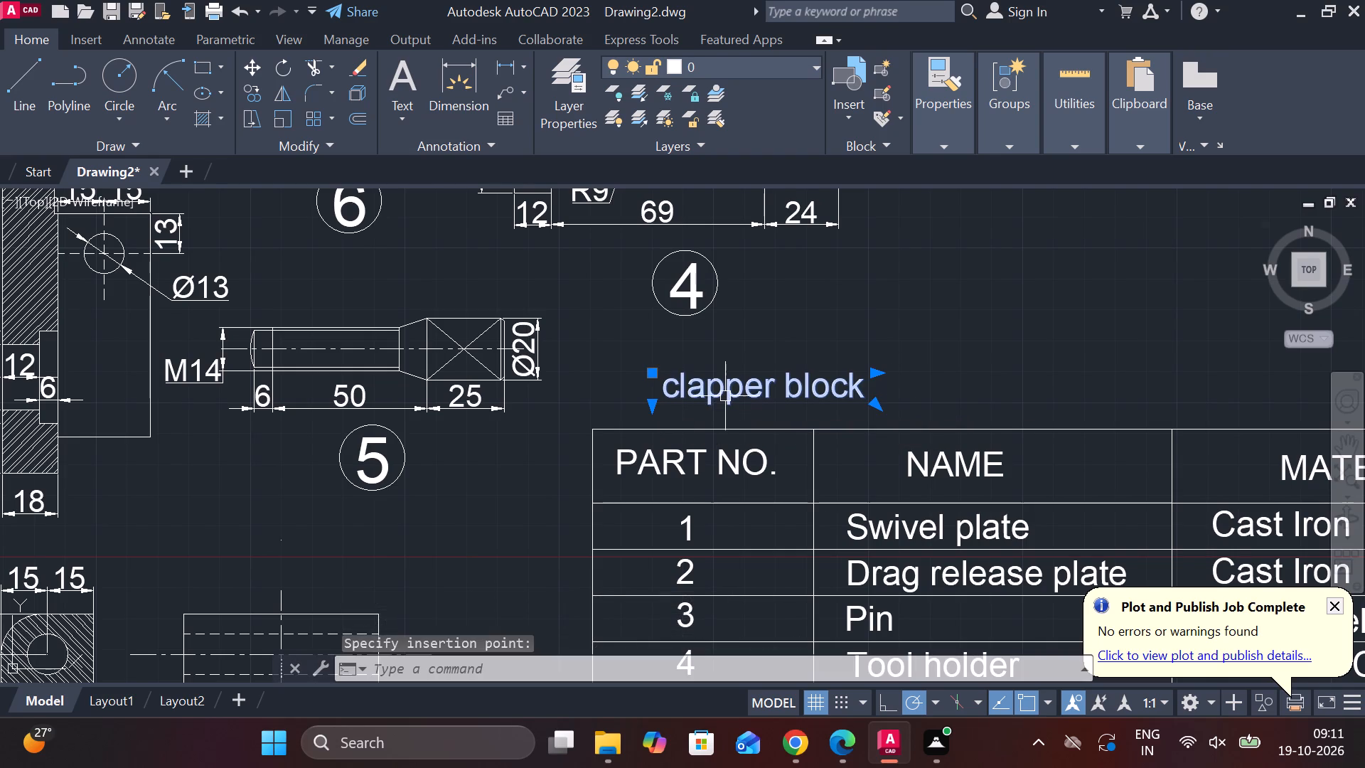
Change the pasted text above the parts table to Parts list.
double_click(725, 394)
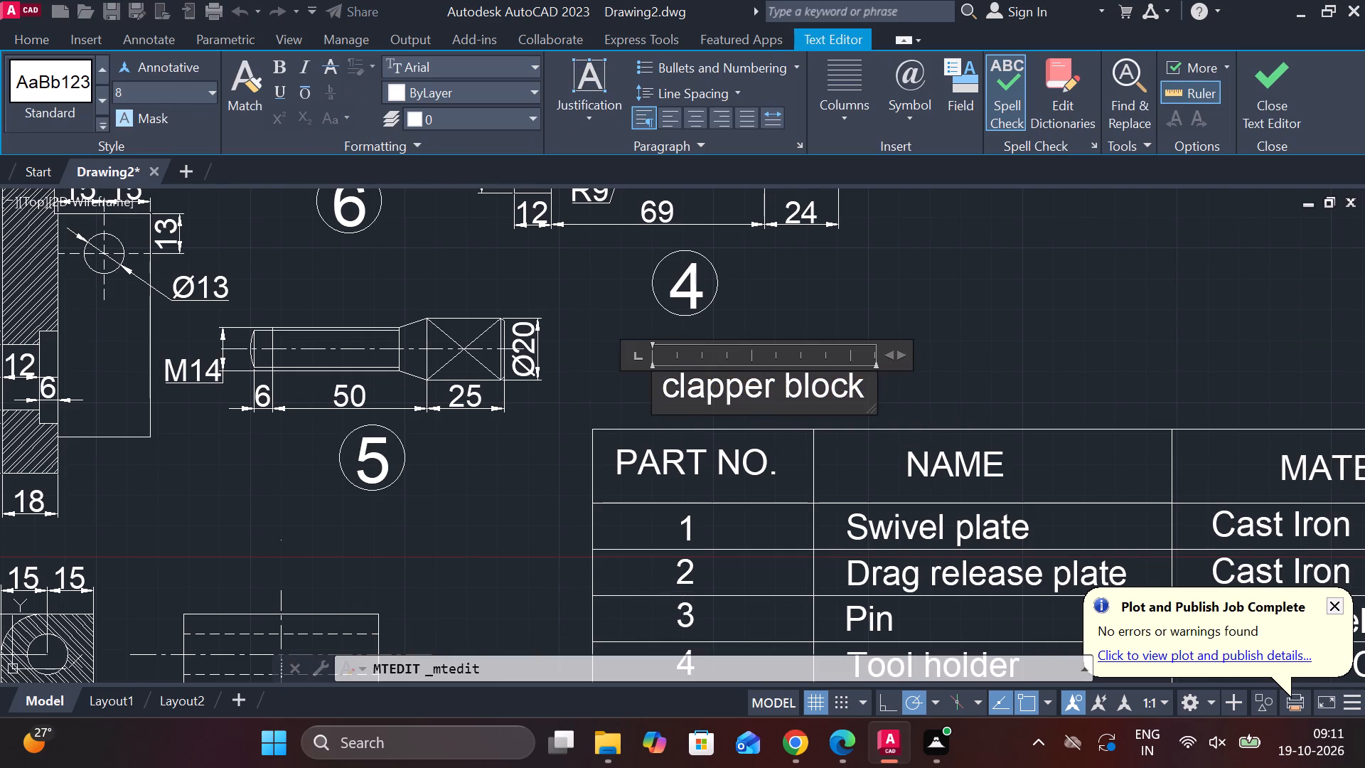
left_click(867, 378)
key("BackSpace")
key("BackSpace")
key("BackSpace")
key("BackSpace")
key("BackSpace")
key("BackSpace")
key("BackSpace")
key("BackSpace")
key("BackSpace")
key("BackSpace")
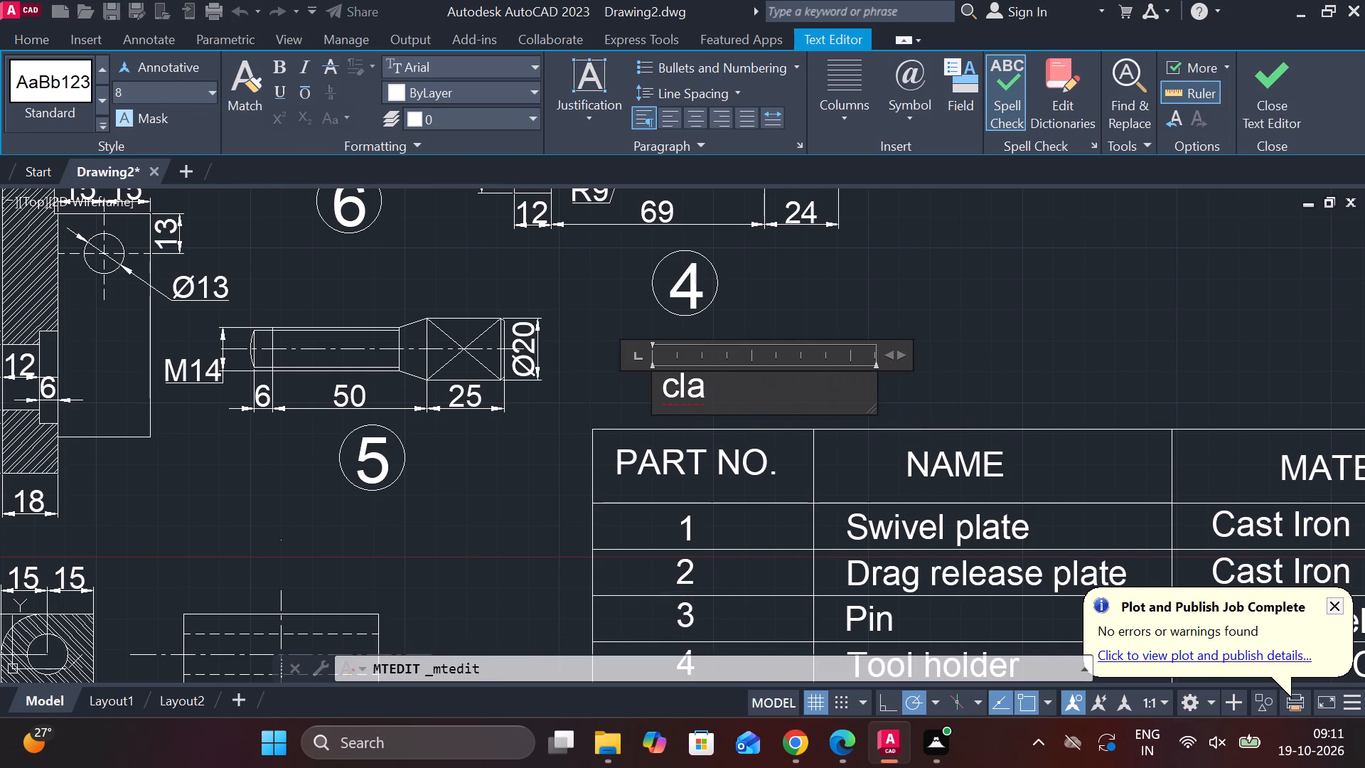
key("BackSpace")
key("BackSpace")
key("BackSpace")
key("p")
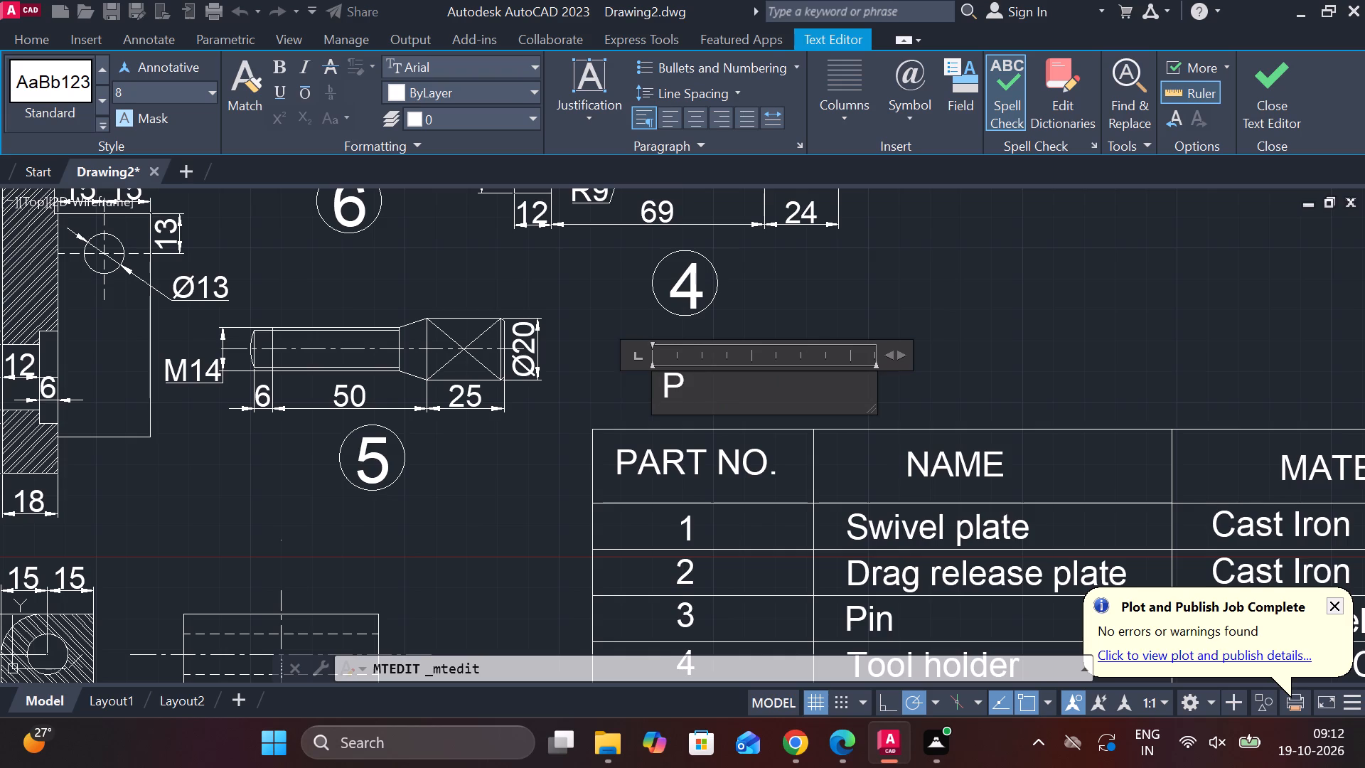
type("arts list")
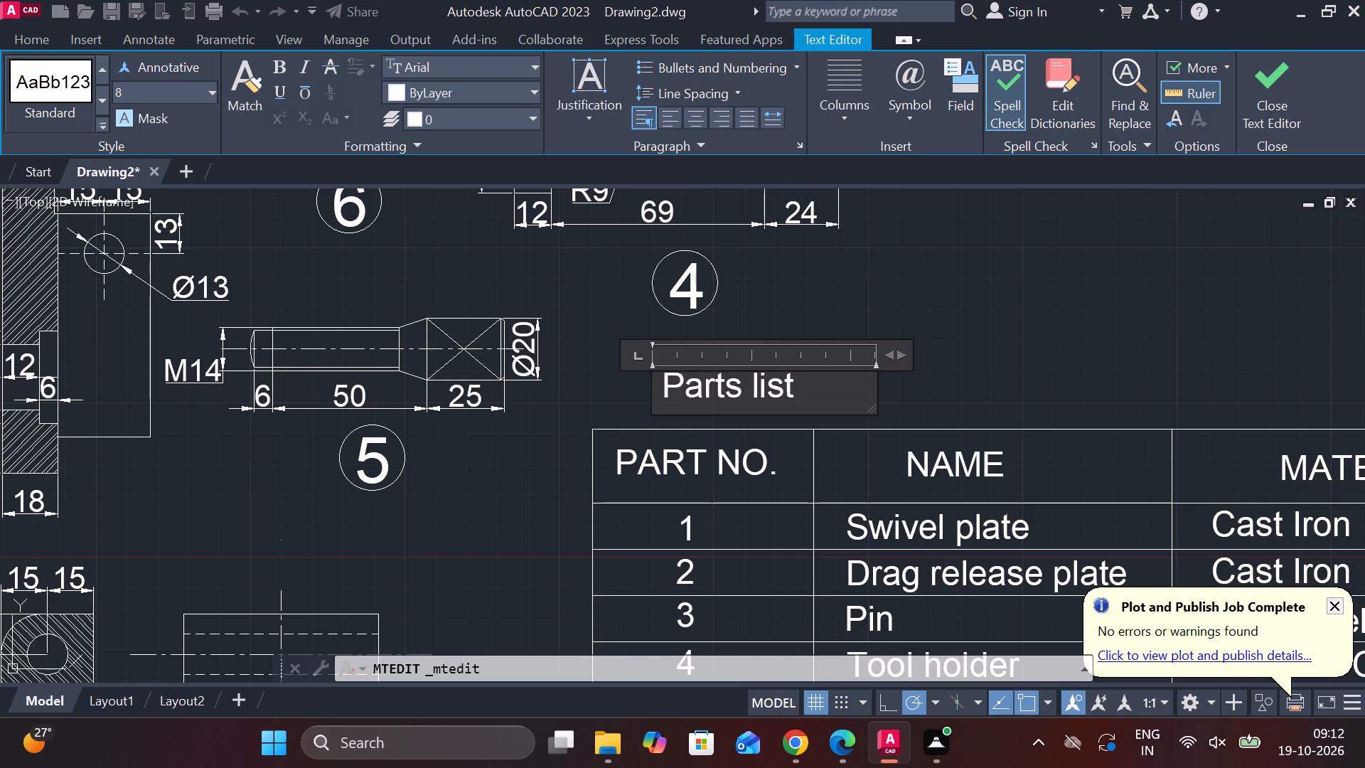
left_click(1256, 75)
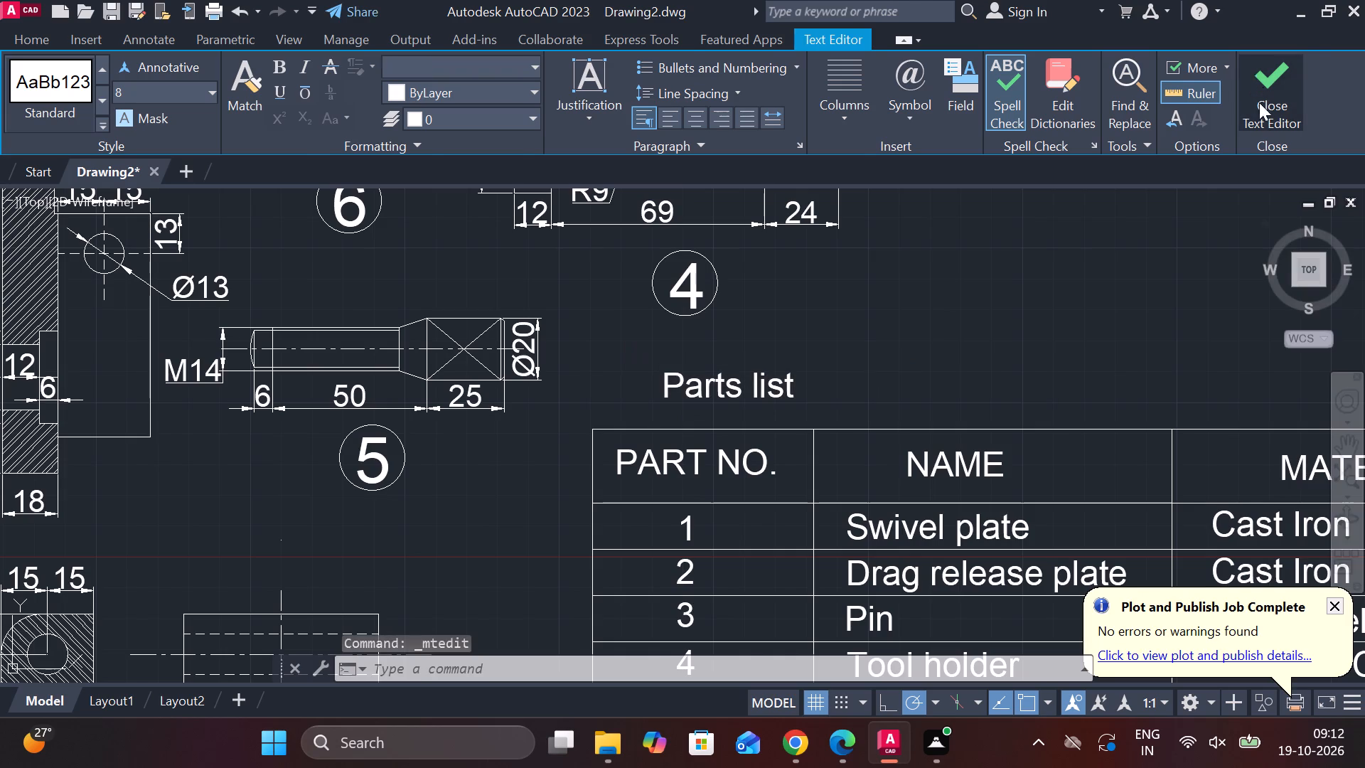
Draw a rectangular border about 841 by 470 units around the title, all part views and the parts table.
scroll(867, 404, "down", 1)
scroll(936, 447, "down", 1)
middle_click_drag(932, 447, 873, 442)
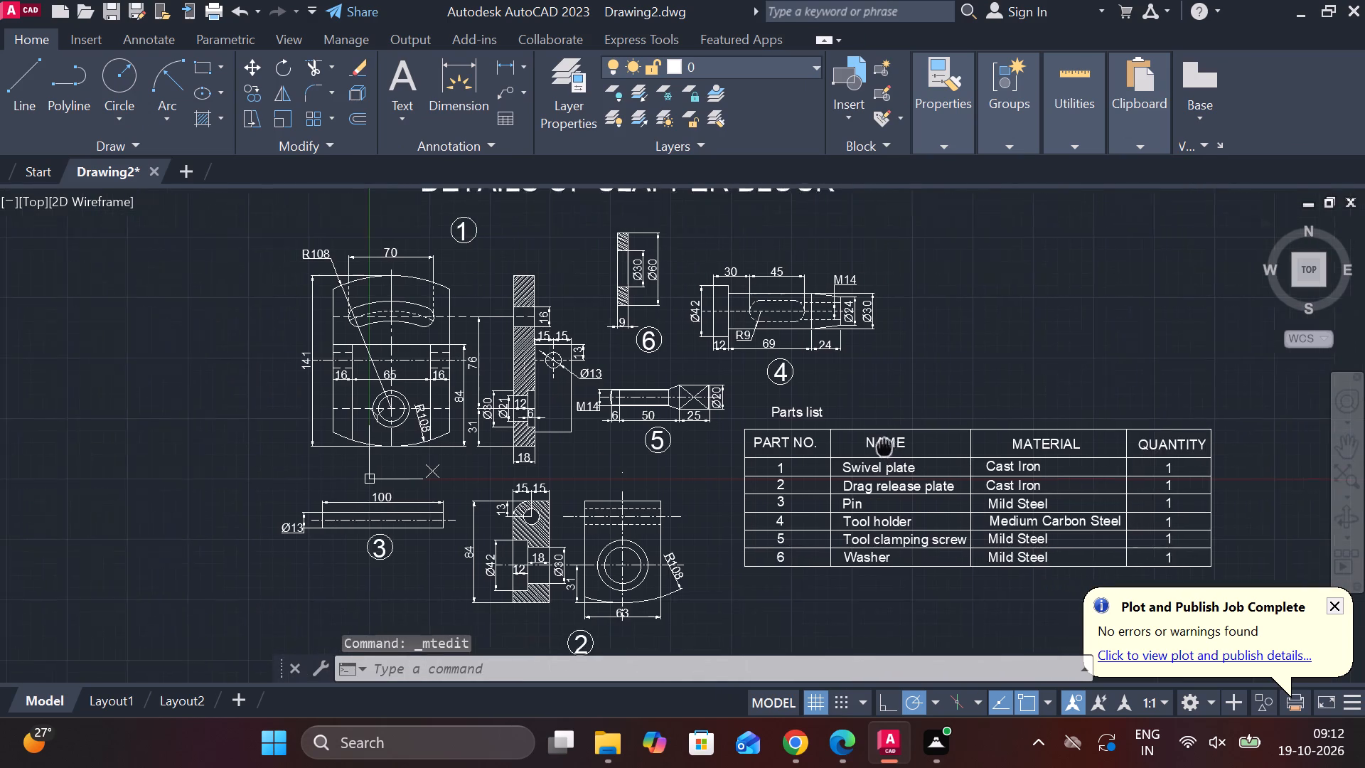
middle_click_drag(873, 442, 832, 405)
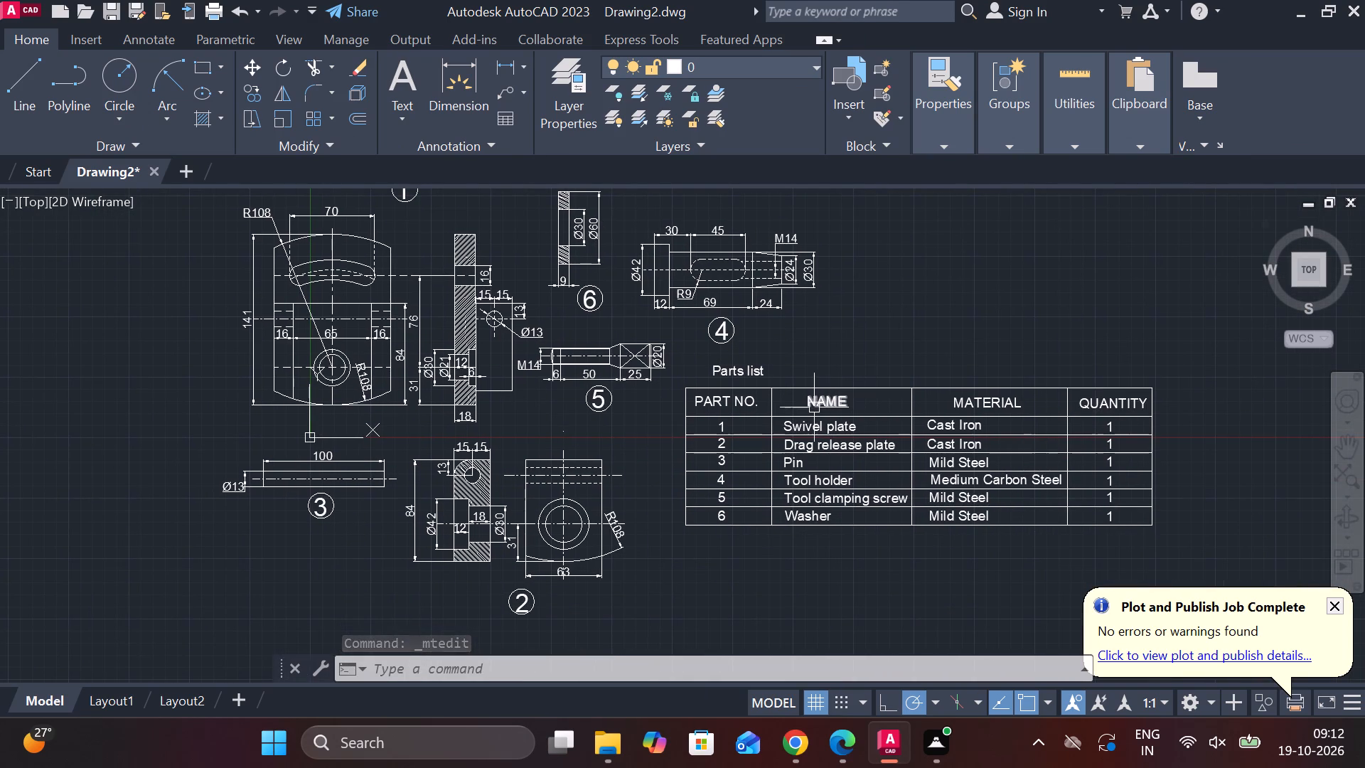
scroll(814, 407, "down", 1)
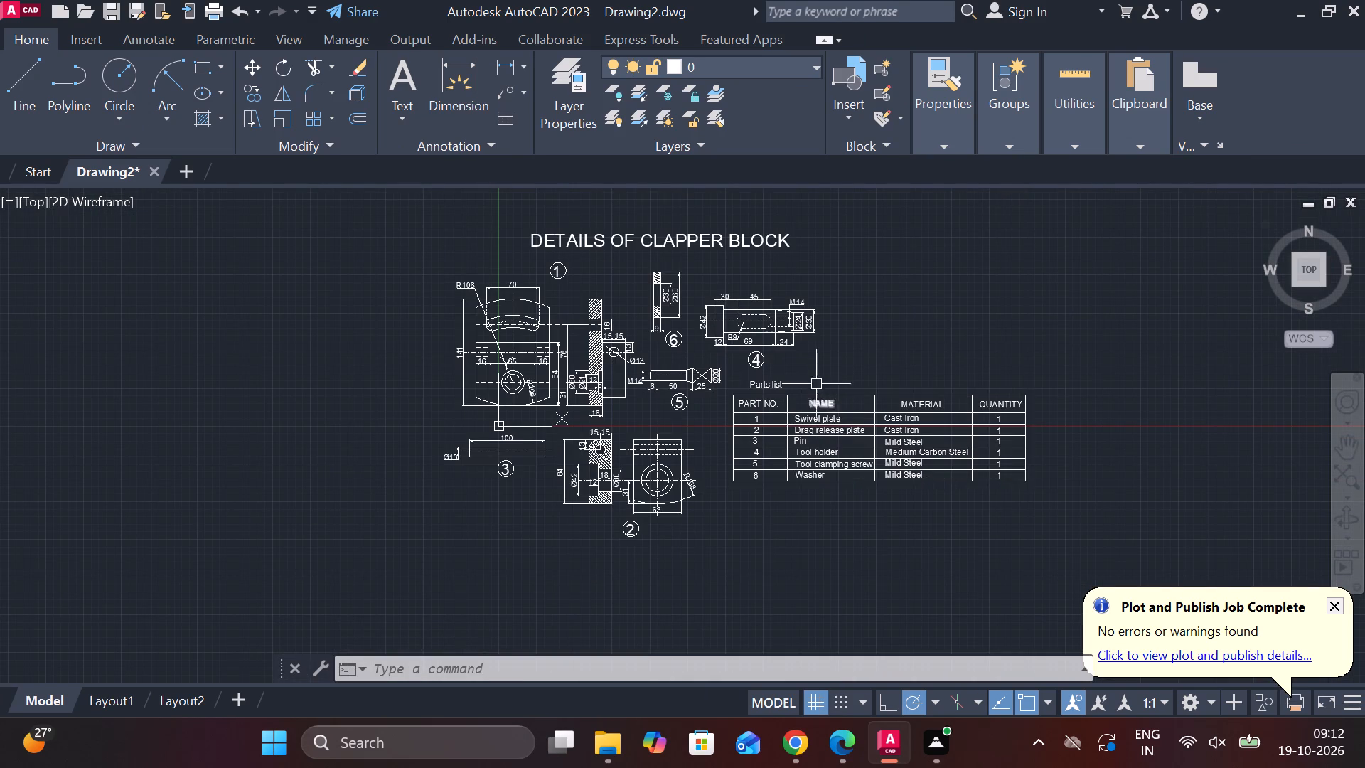
left_click(192, 61)
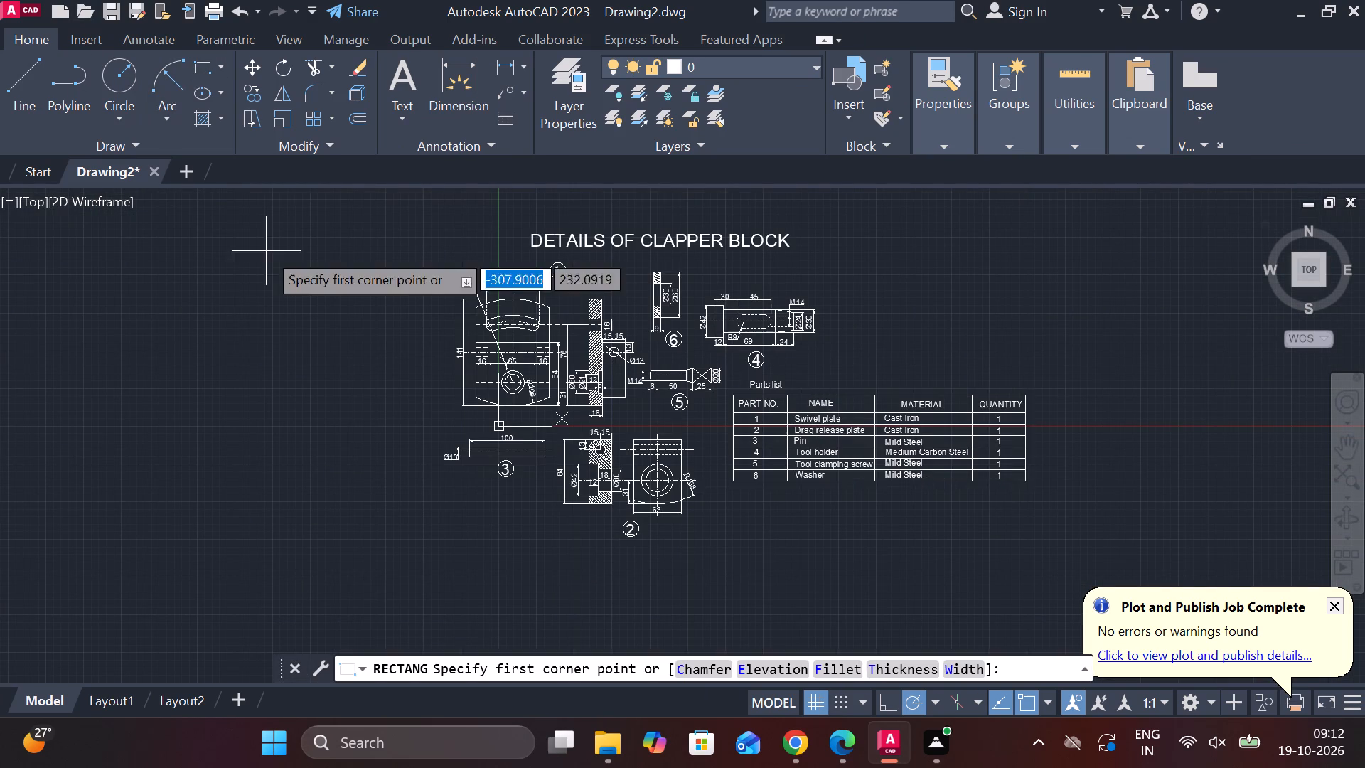
middle_click_drag(266, 251, 263, 309)
left_click(414, 260)
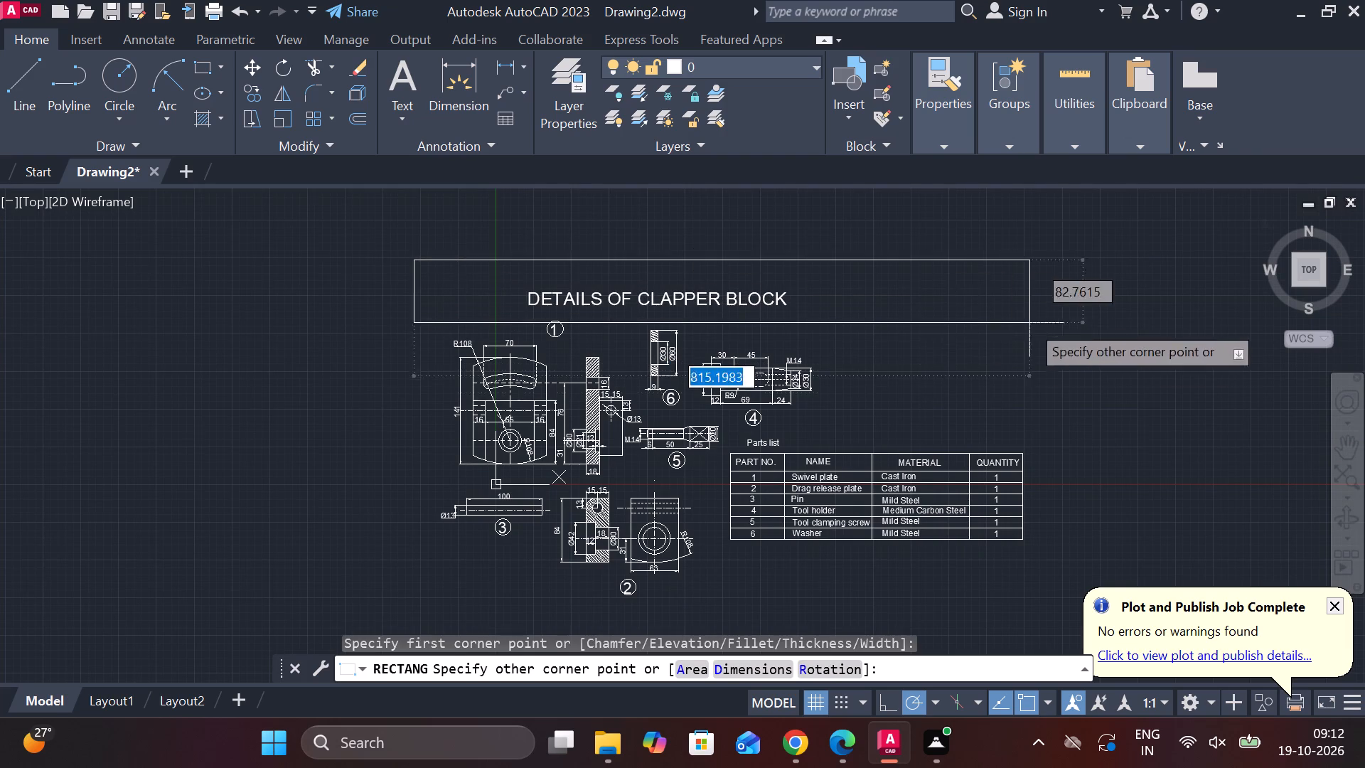
middle_click_drag(1071, 501, 939, 368)
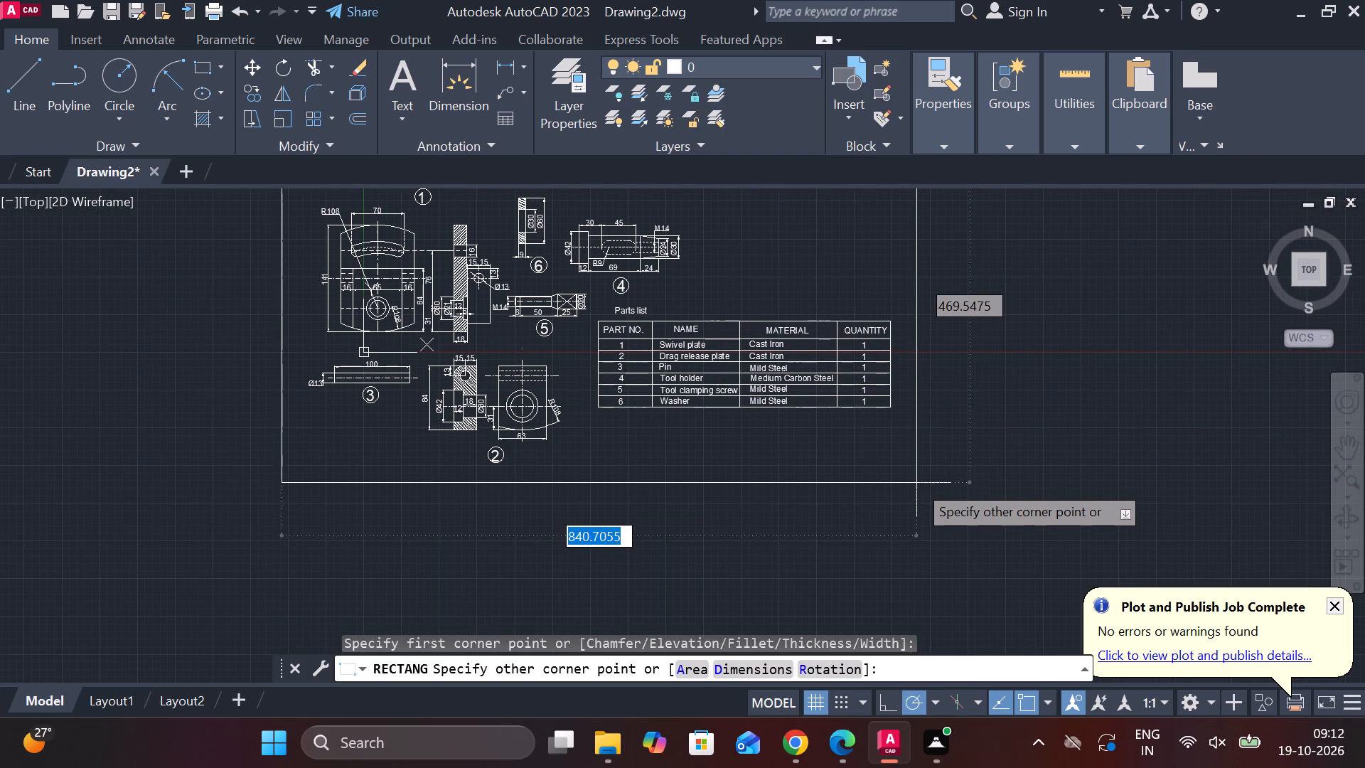
left_click(916, 483)
Save the drawing in Documents under the file name clapper block as an AutoCAD 2018 drawing.
scroll(505, 473, "up", 2)
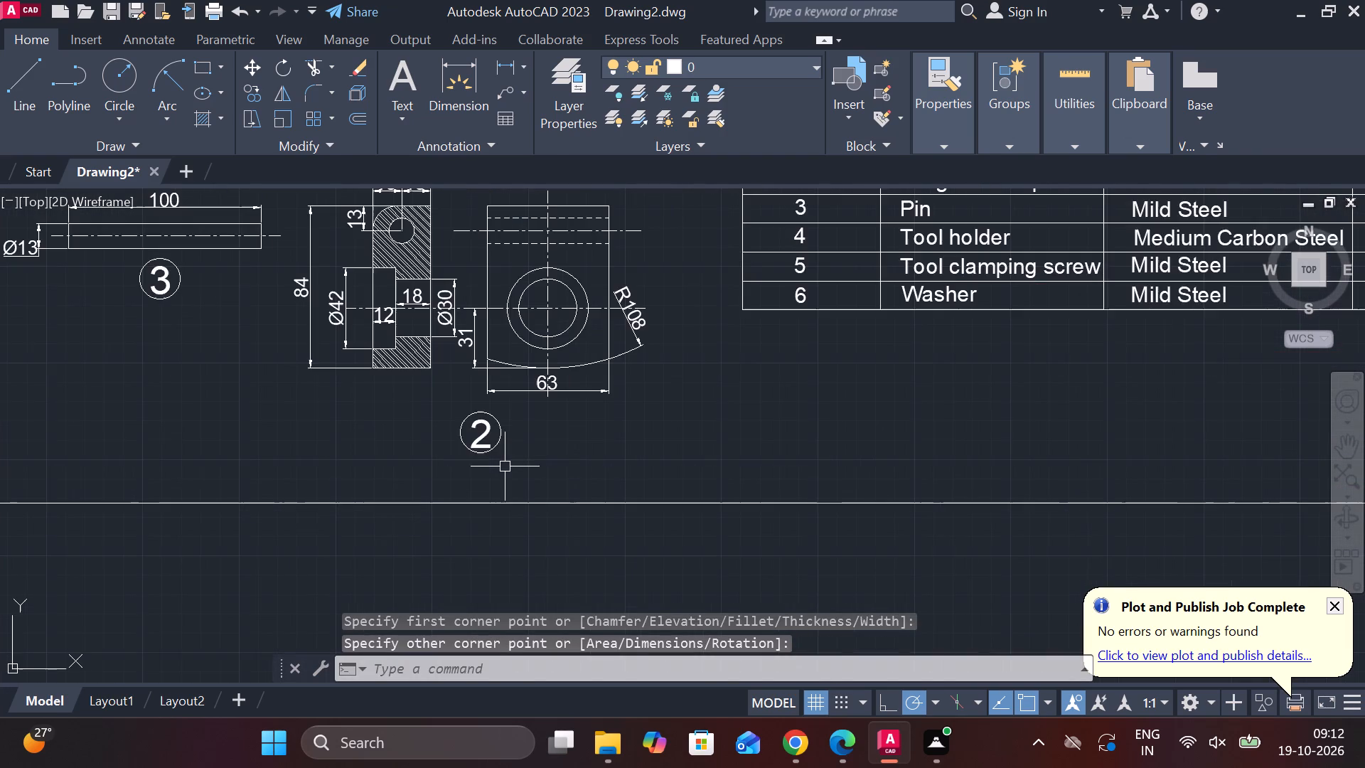
scroll(505, 464, "down", 3)
scroll(820, 420, "up", 1)
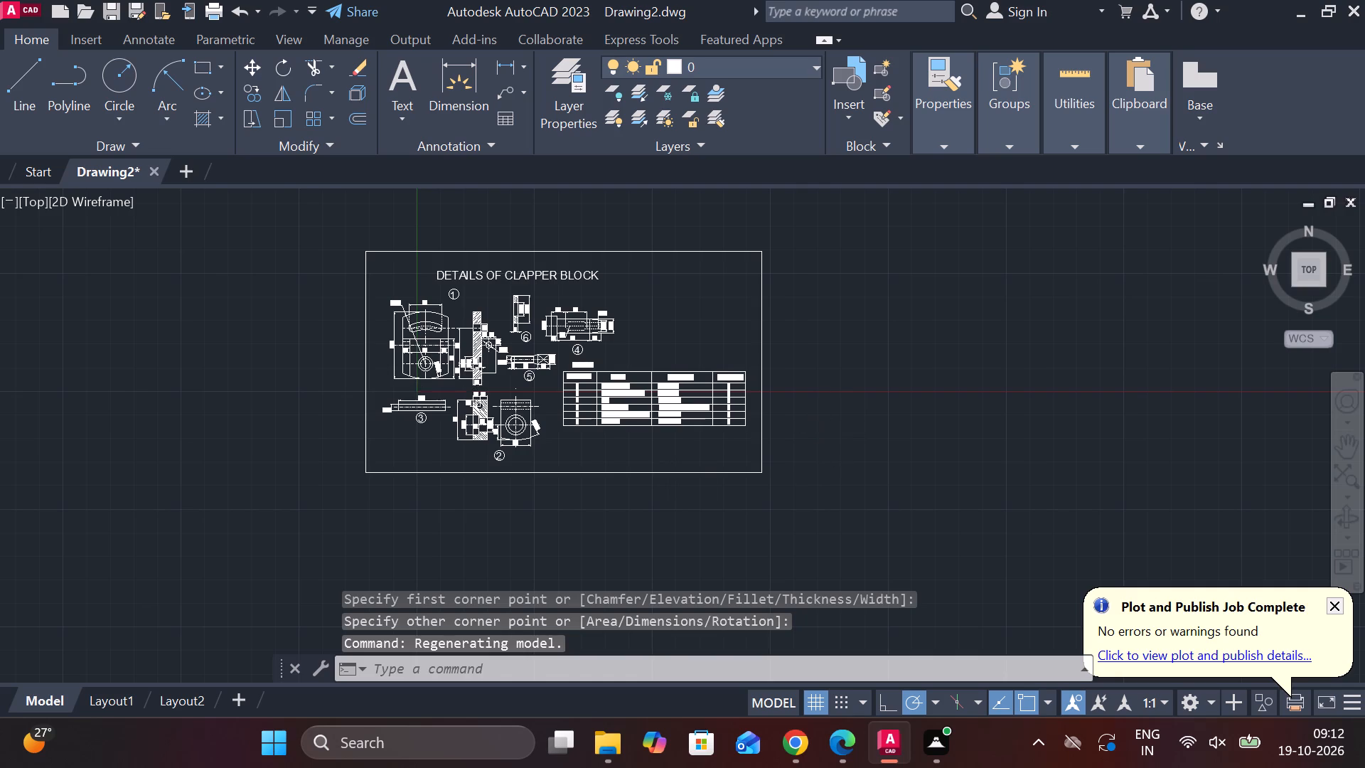
middle_click_drag(820, 420, 872, 424)
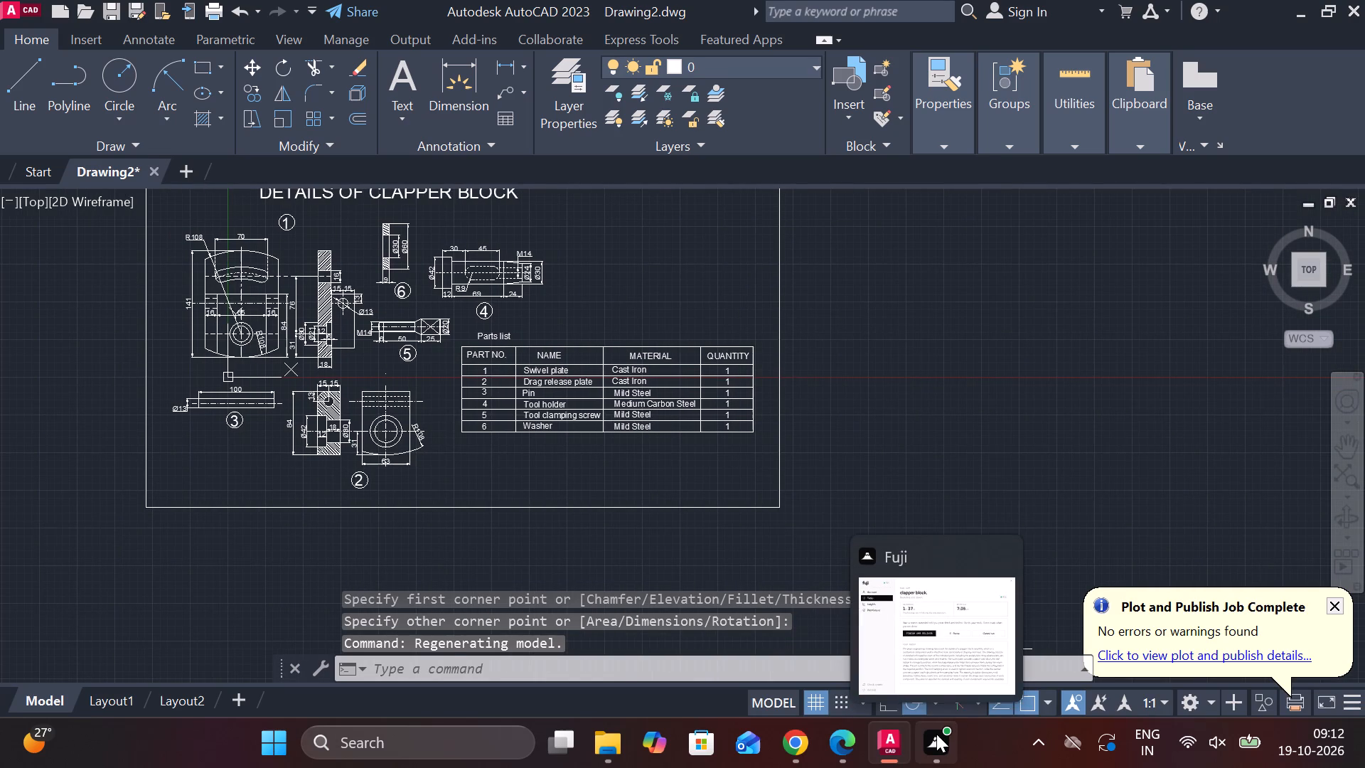
middle_click_drag(897, 343, 925, 393)
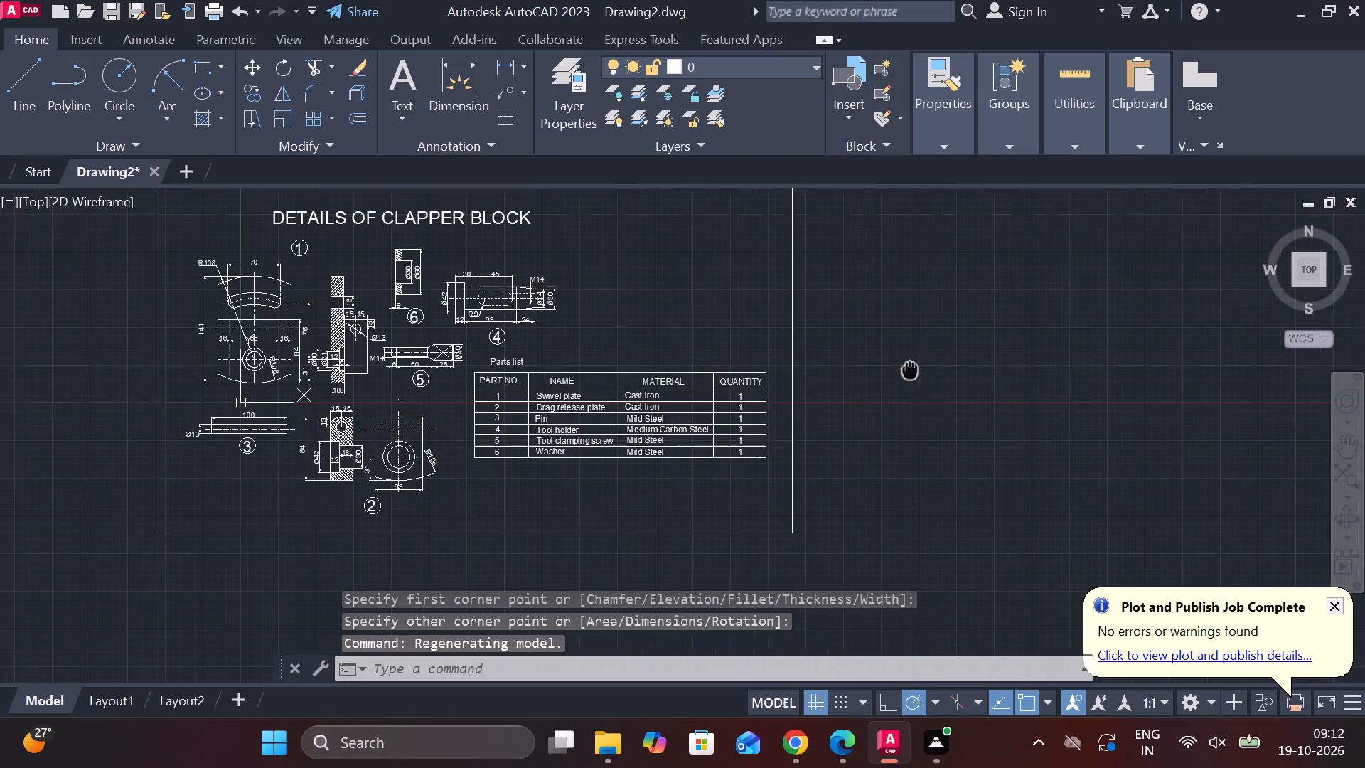
middle_click_drag(925, 393, 928, 412)
key("ctrl+s")
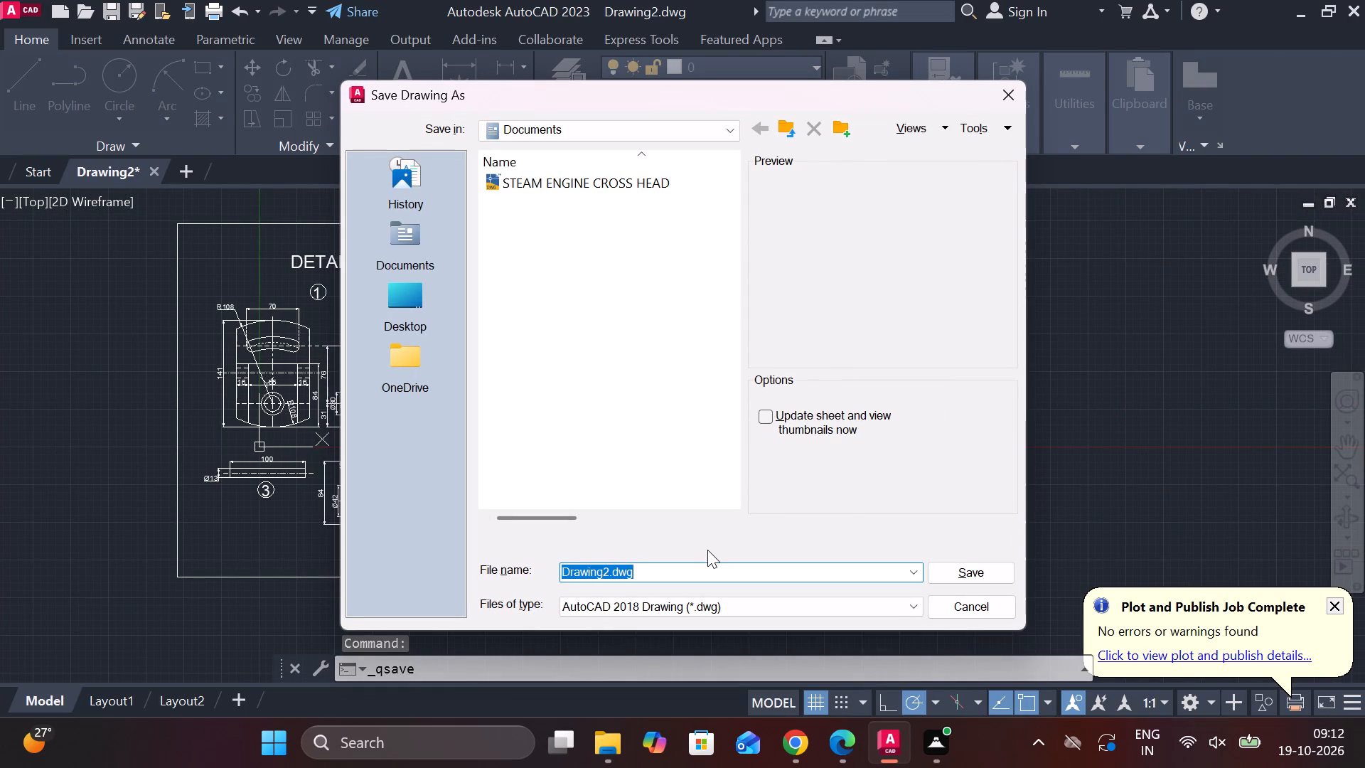
type("clapper block")
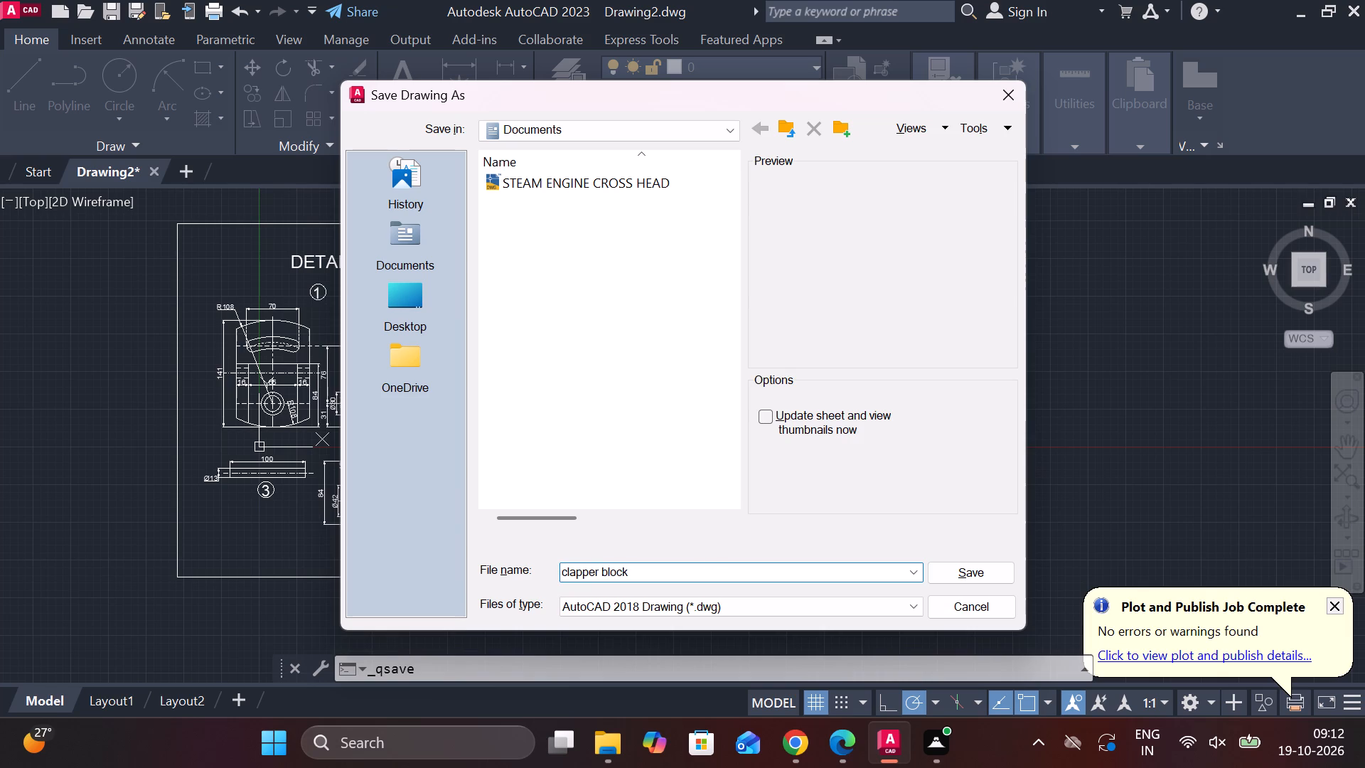
left_click(970, 571)
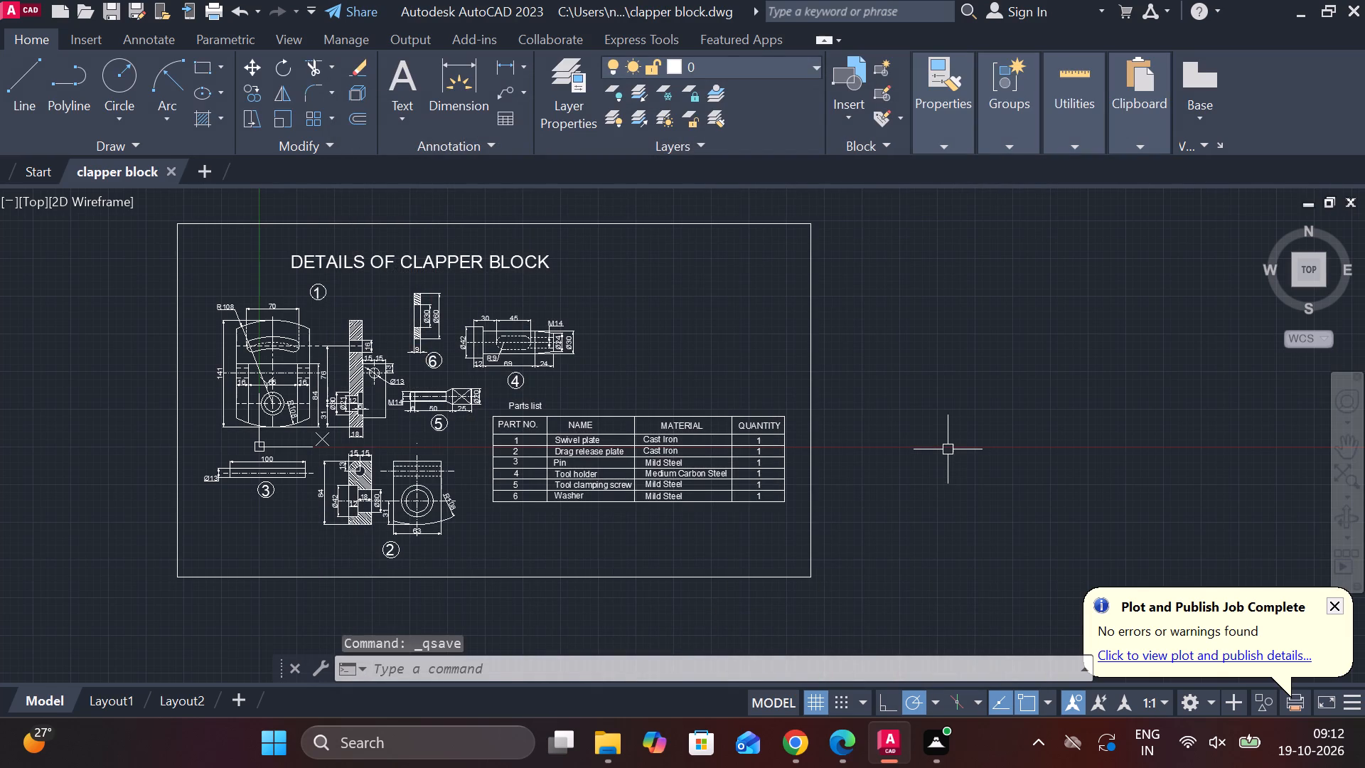
Save the clapper block drawing again under its current name.
type("lo")
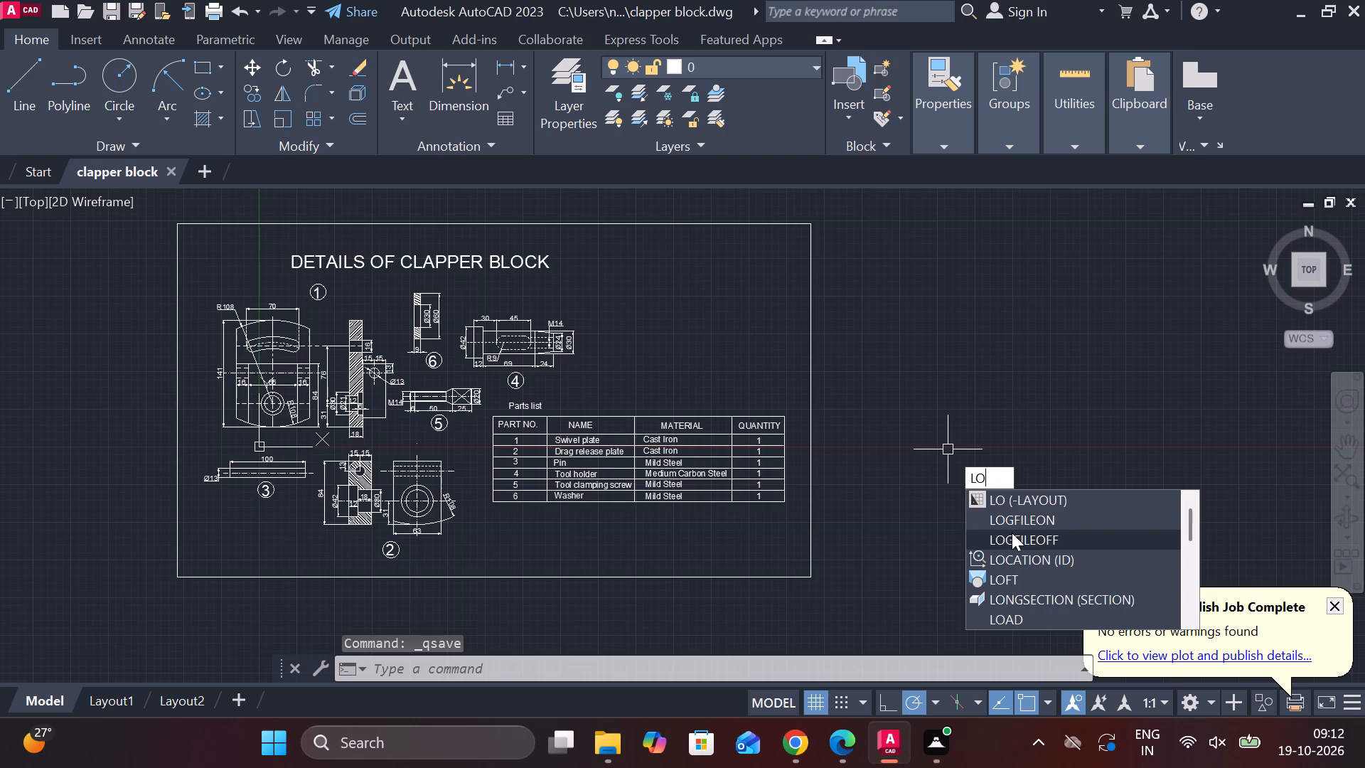
left_click(1012, 533)
key("ctrl+s")
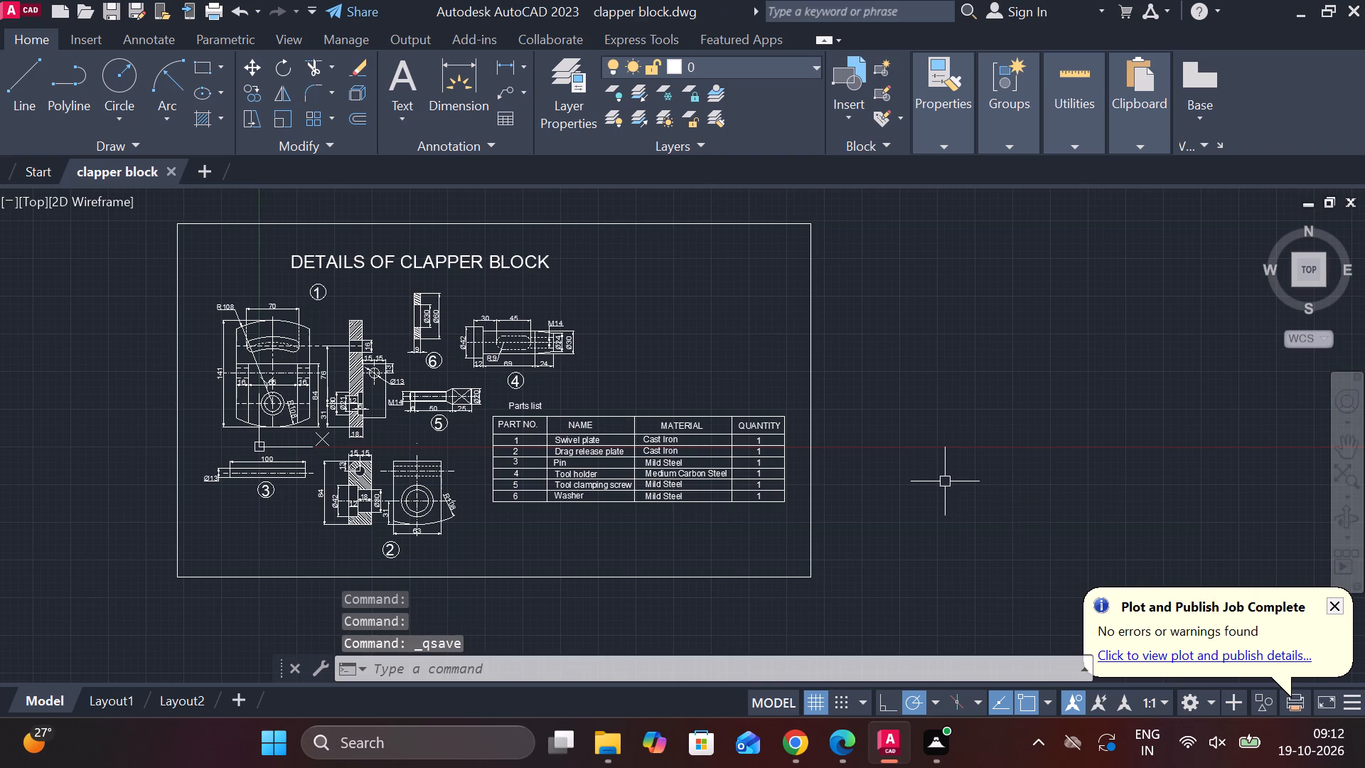
Set up a plot of the model with the DWG To PDF.pc3 plotter in landscape orientation.
type("plot")
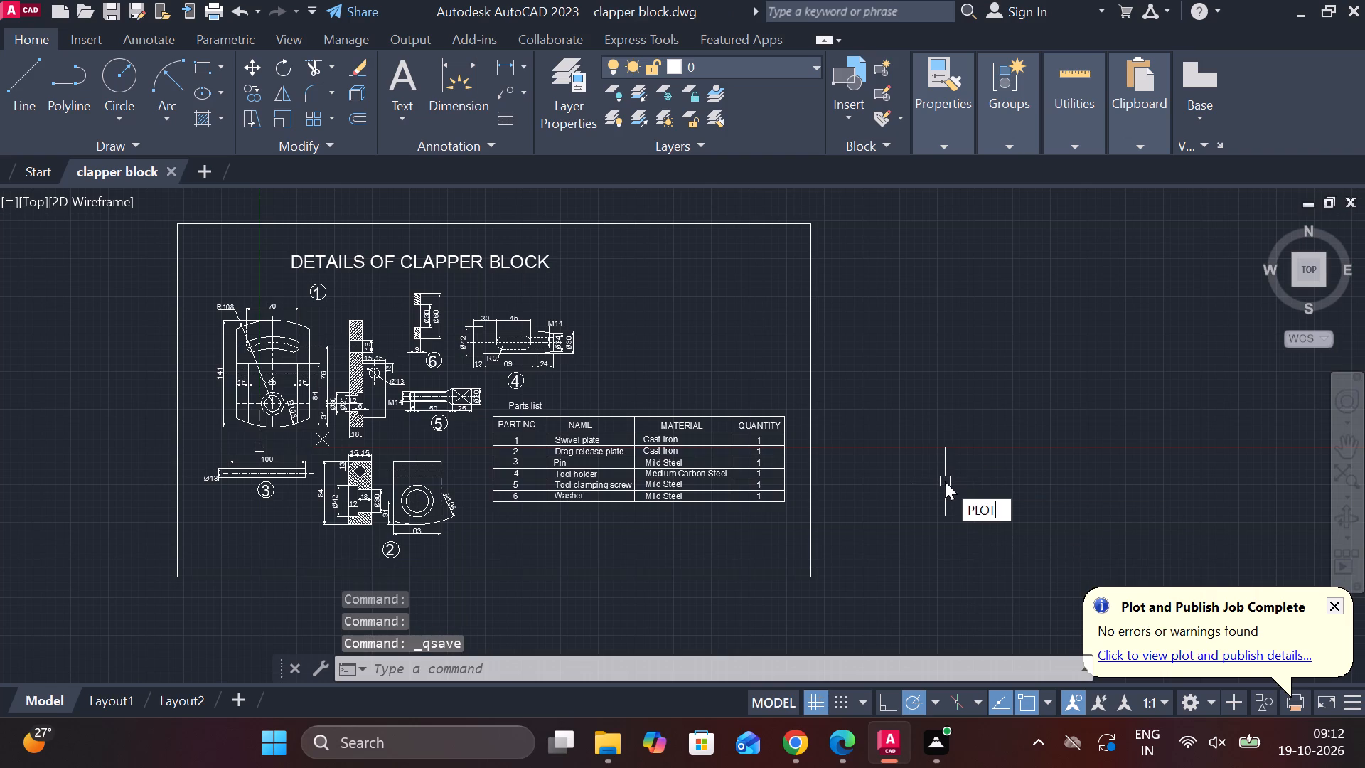
left_click(1001, 519)
left_click(1001, 531)
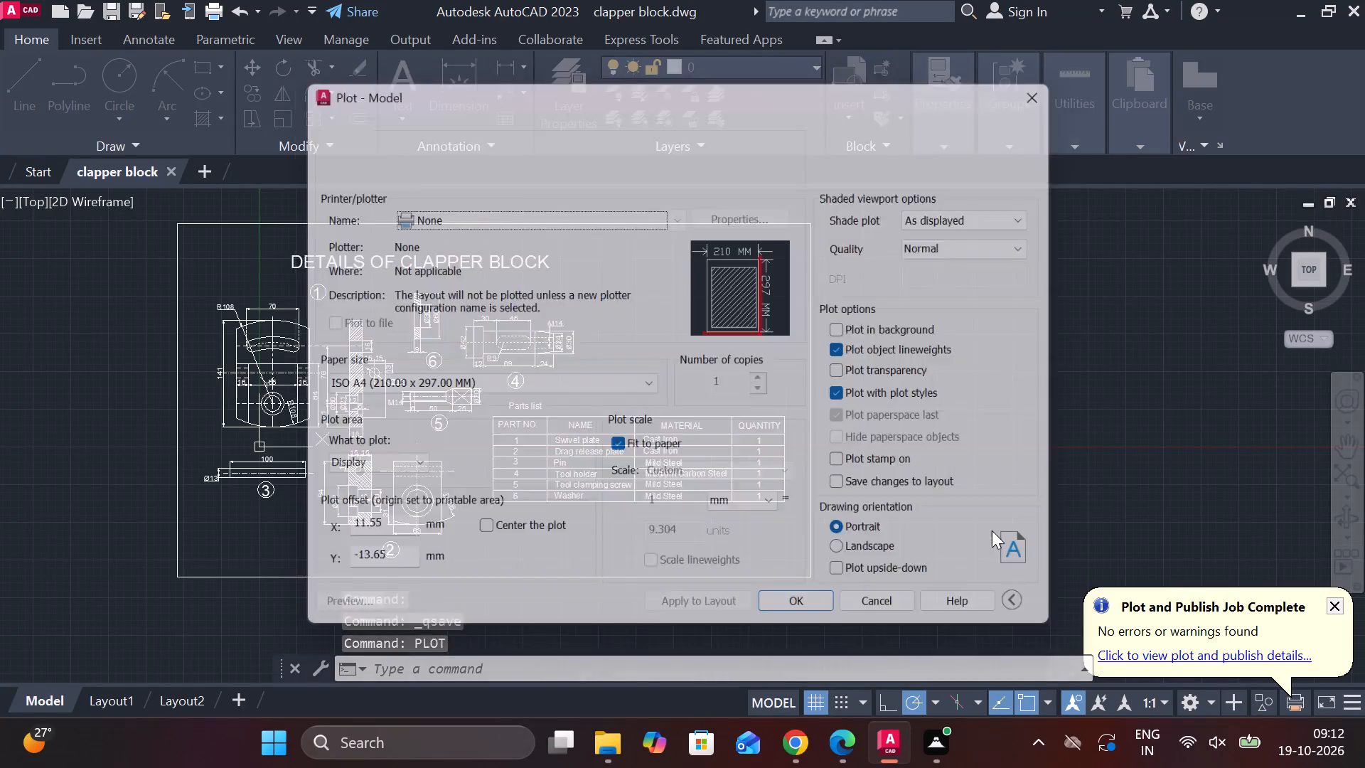
left_click(486, 204)
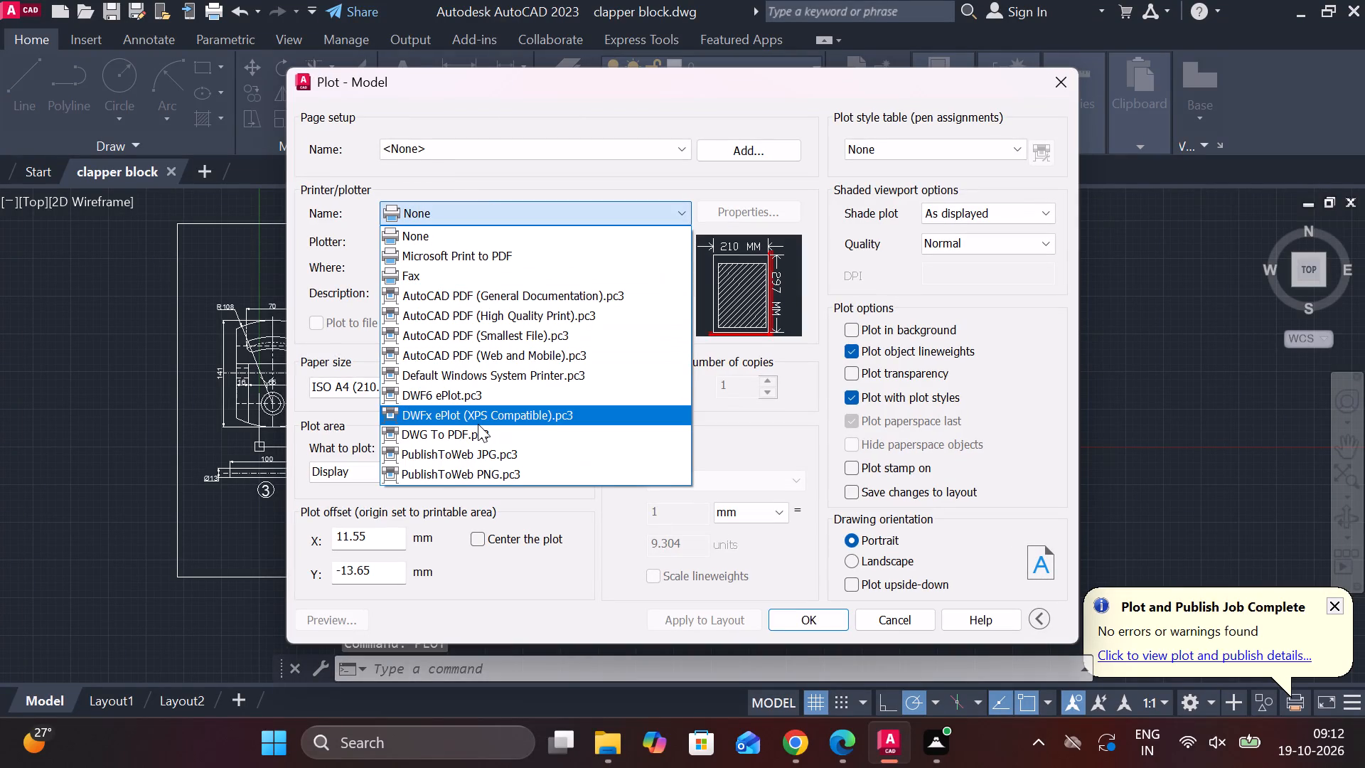
left_click(478, 430)
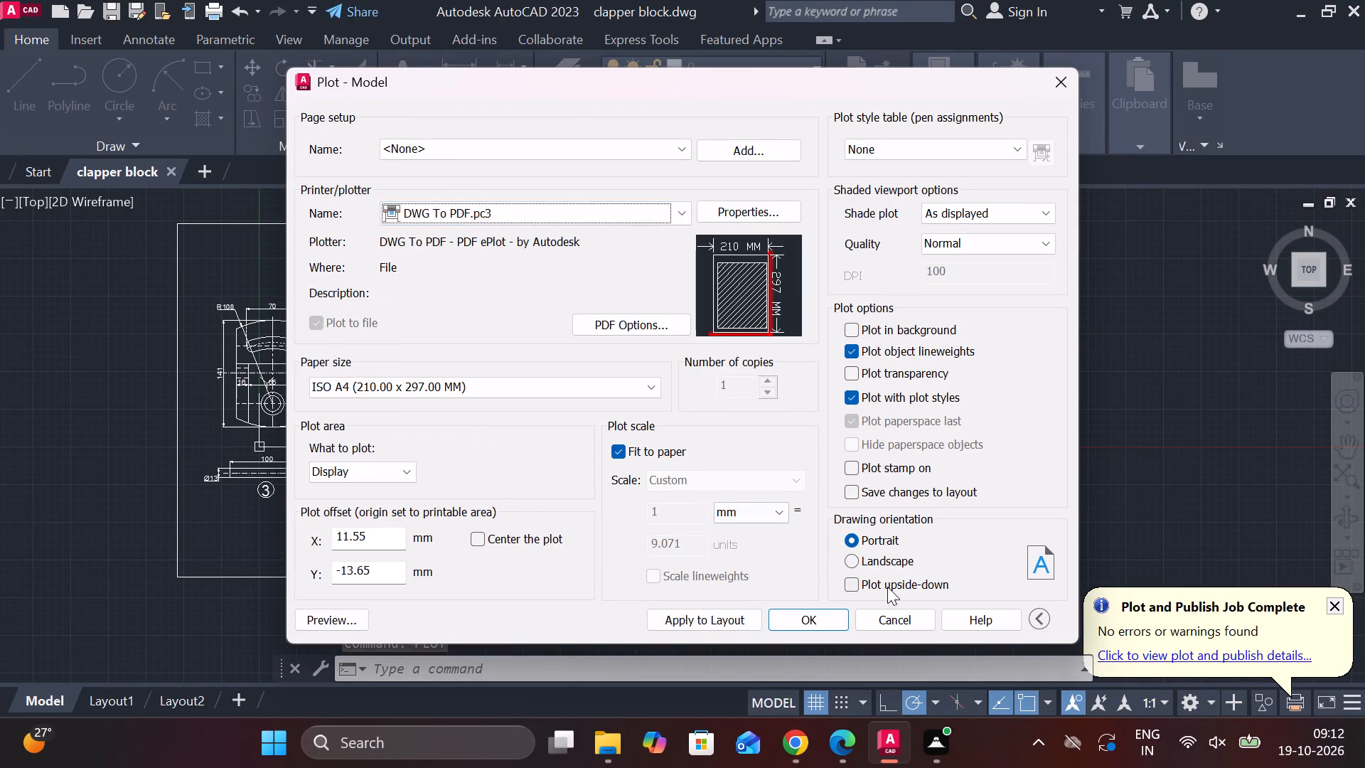
left_click(852, 560)
Set the plot area to a window enclosing the entire bordered clapper block sheet.
left_click(362, 475)
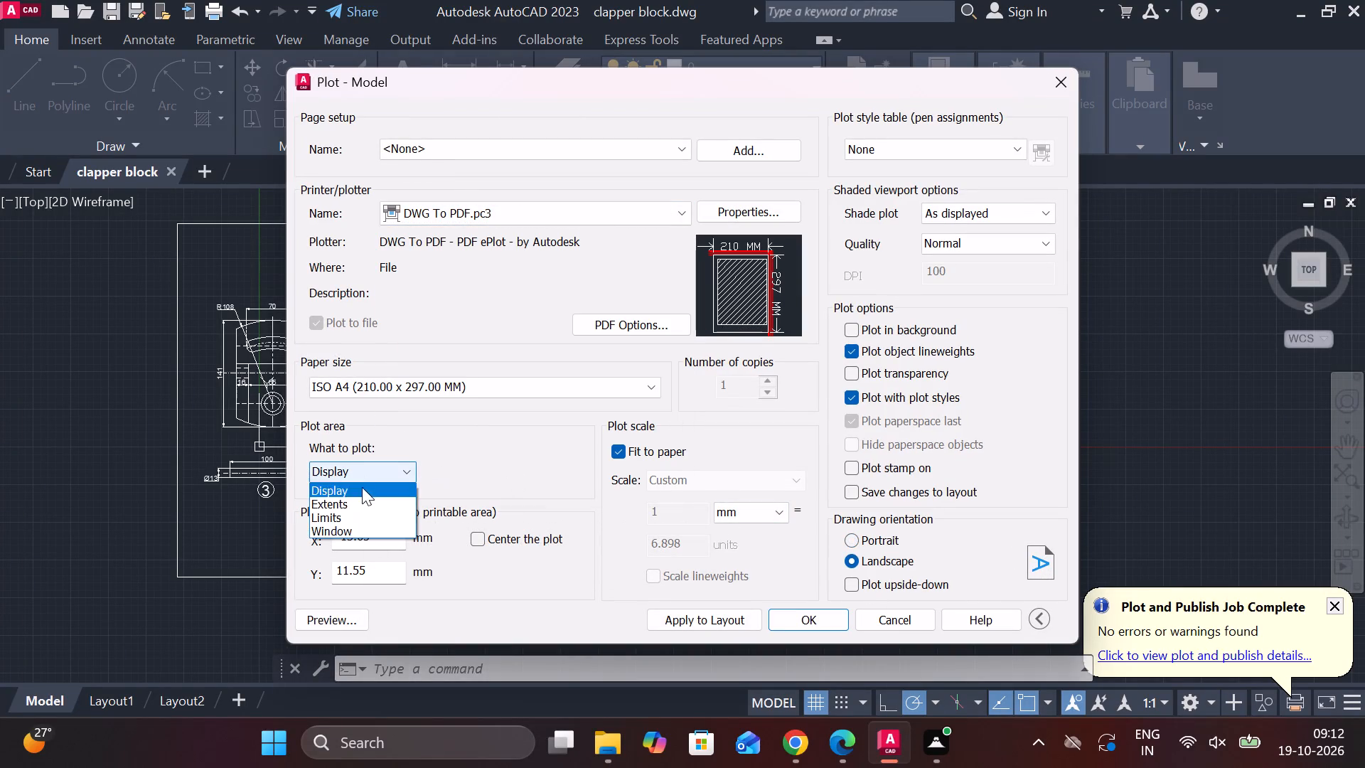
left_click(358, 526)
middle_click_drag(417, 473, 692, 430)
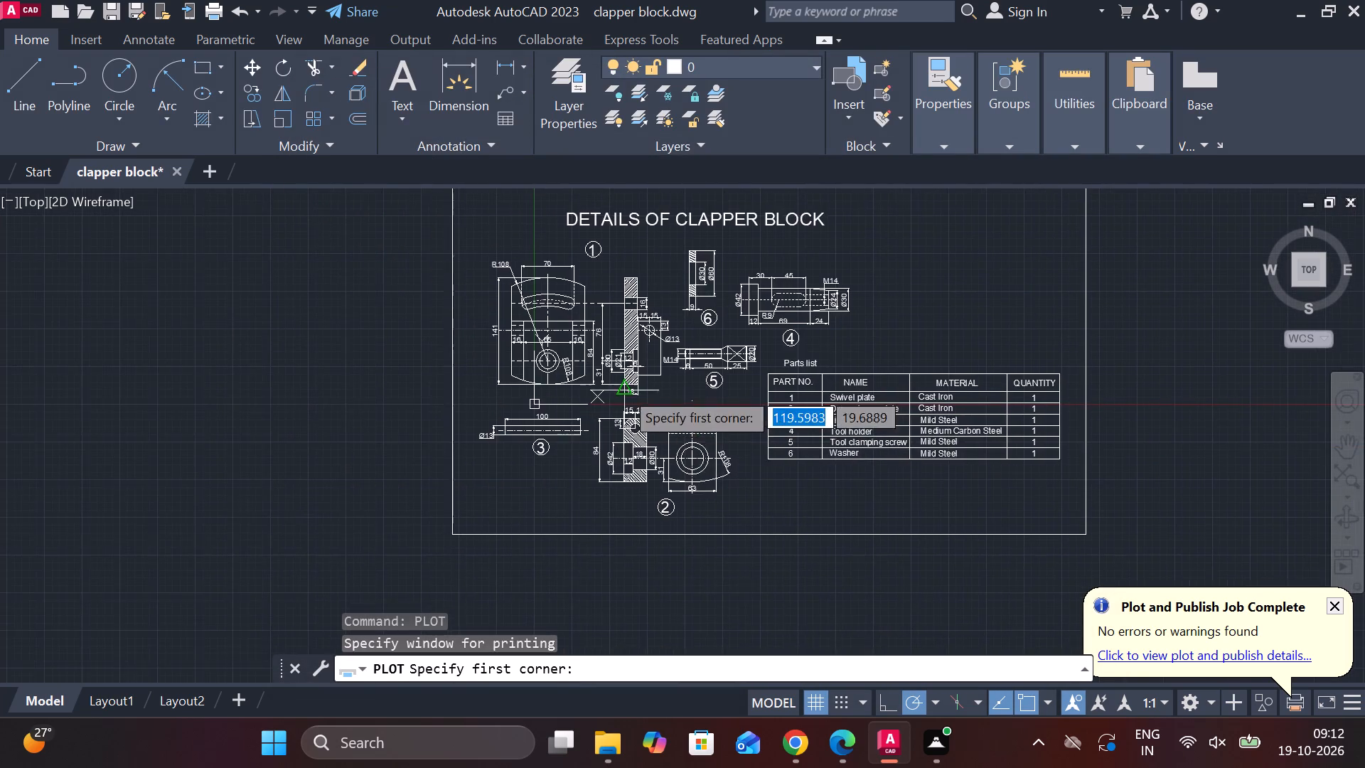
middle_click_drag(623, 389, 627, 459)
left_click(411, 218)
middle_click_drag(867, 303, 796, 253)
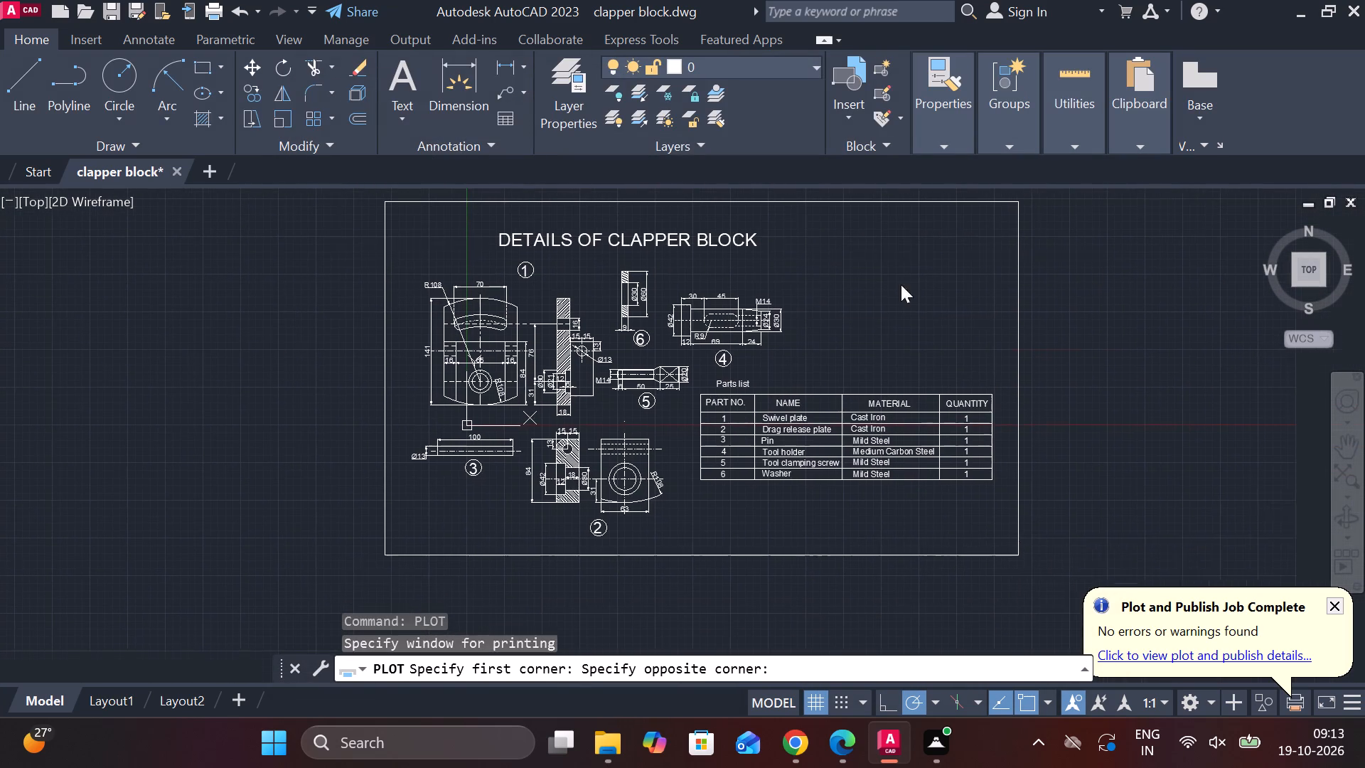
middle_click_drag(1125, 570, 1110, 570)
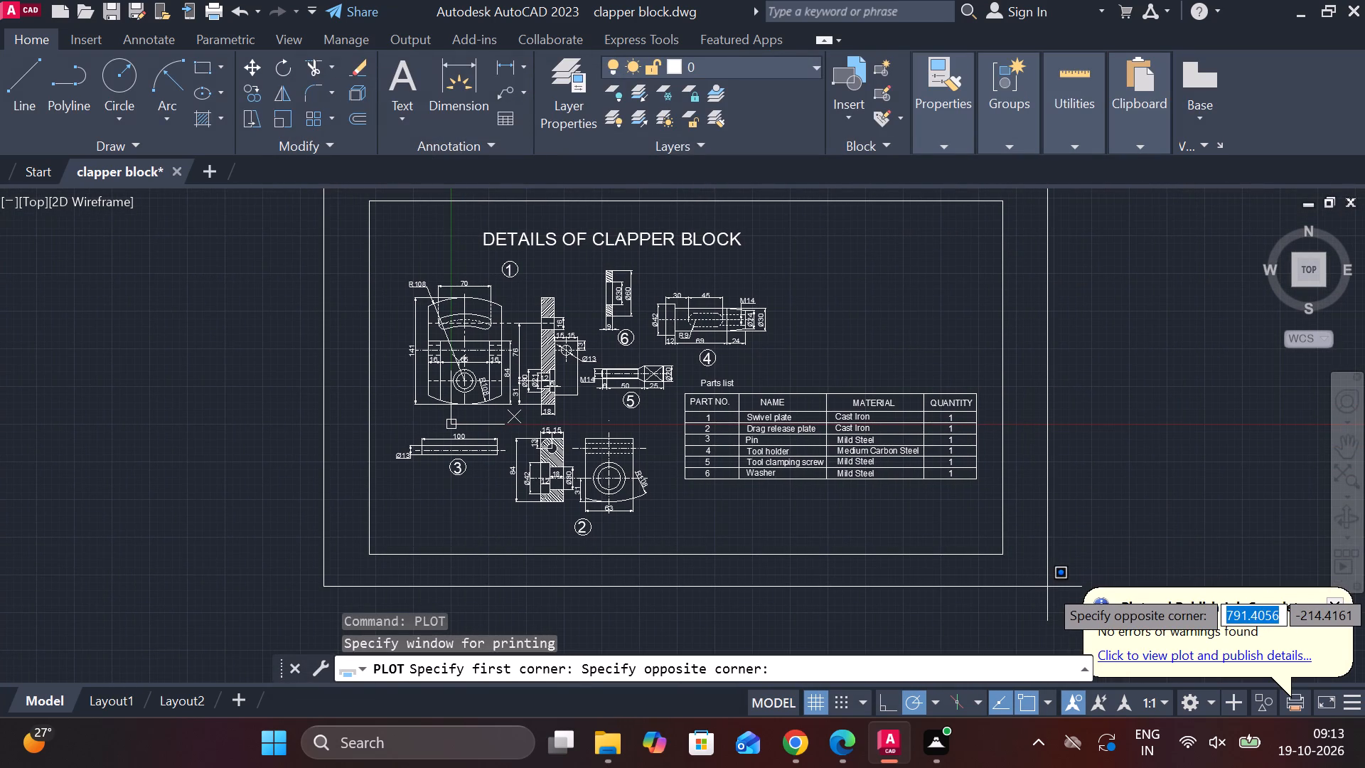
left_click(1047, 587)
Plot the sheet to Documents as clapper block-Model.pdf and look over the resulting PDF page.
left_click(810, 626)
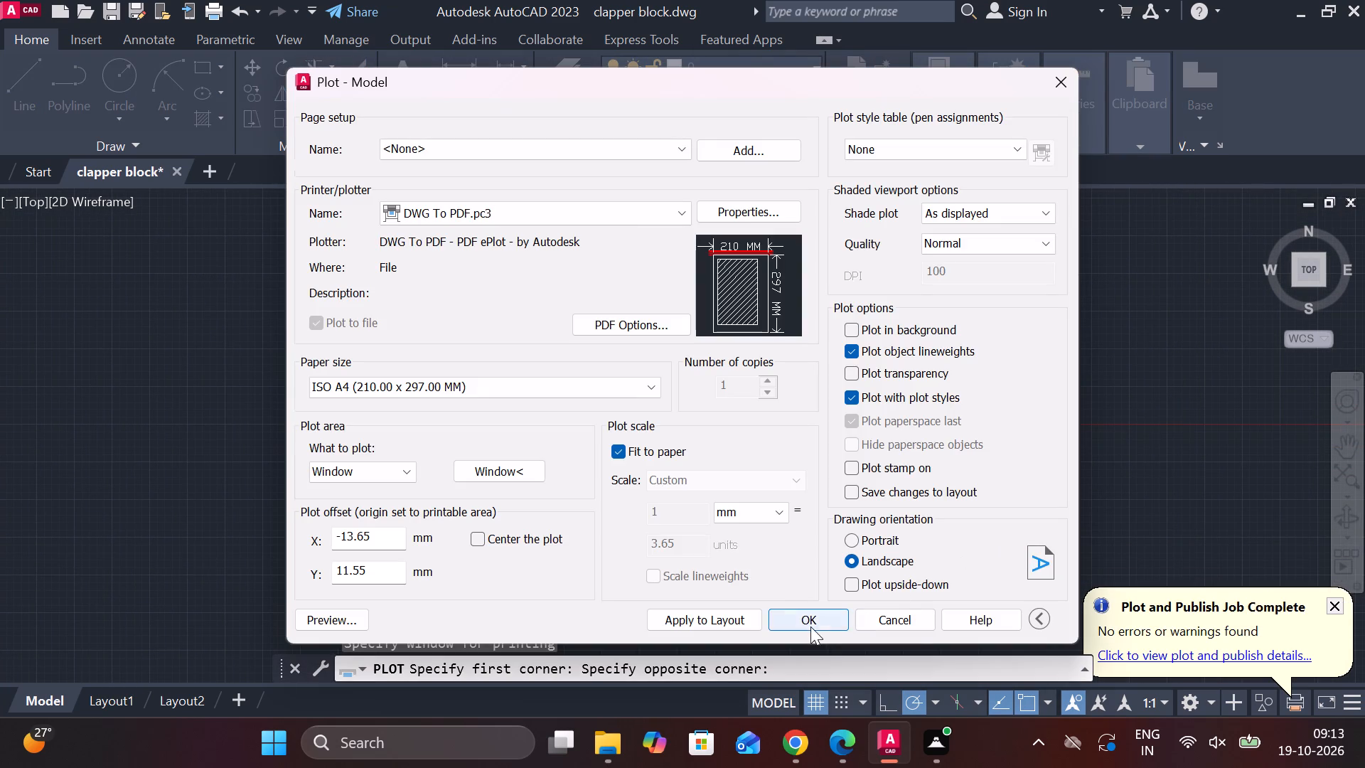
left_click(964, 575)
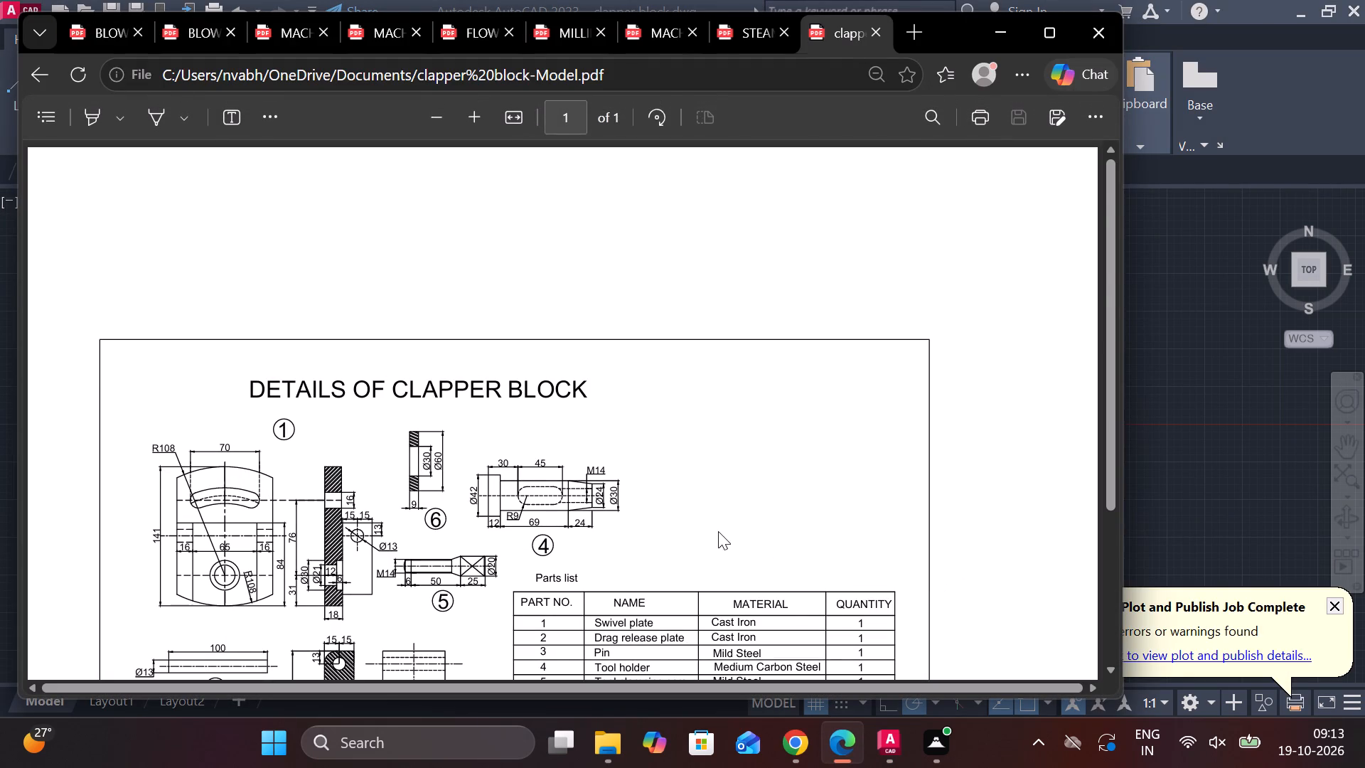
scroll(718, 531, "down", 2)
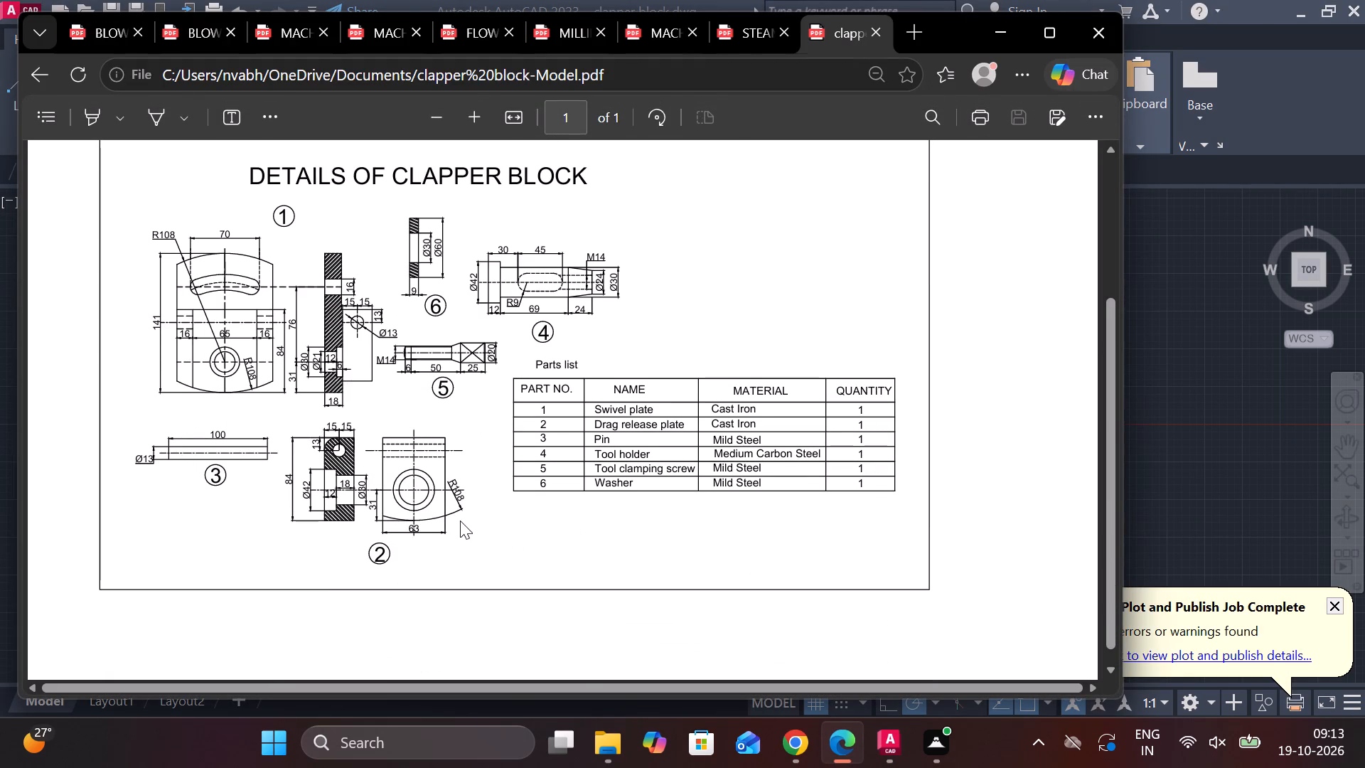